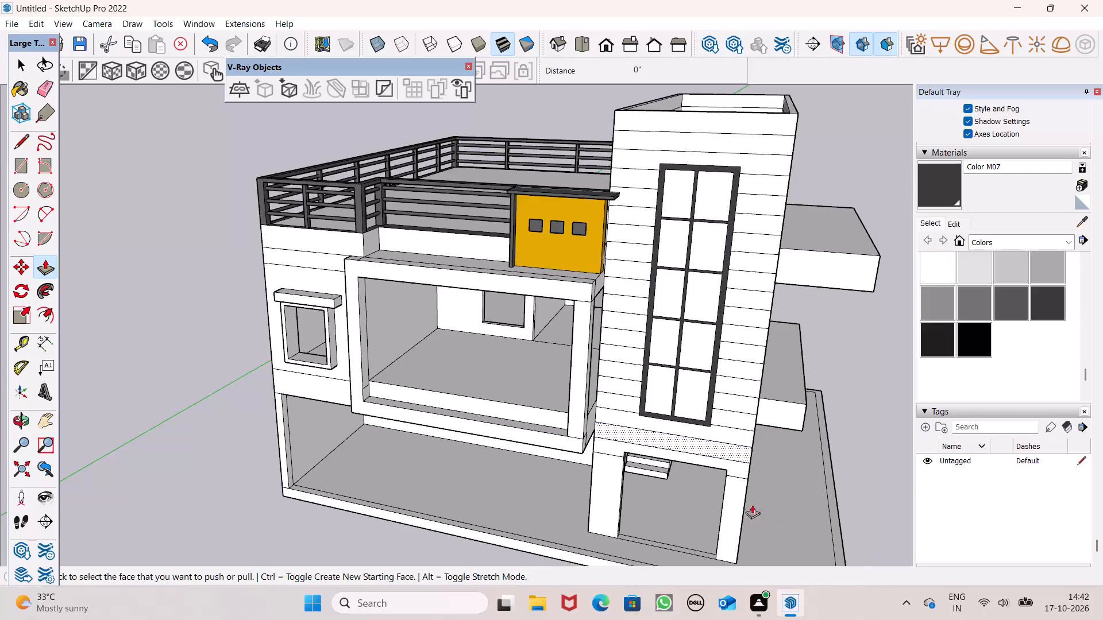
Push/Pull the dark frame of the tall tower window outward by about 6 9/16".
scroll(718, 366, "up", 2)
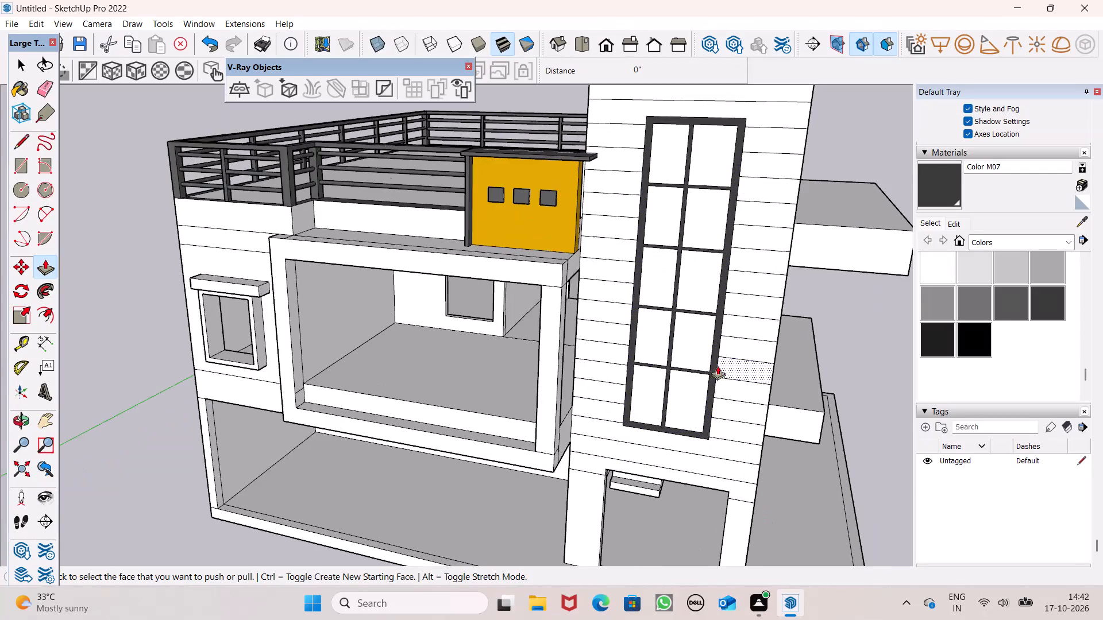
scroll(718, 366, "up", 2)
scroll(710, 440, "up", 3)
left_click_drag(700, 443, 700, 443)
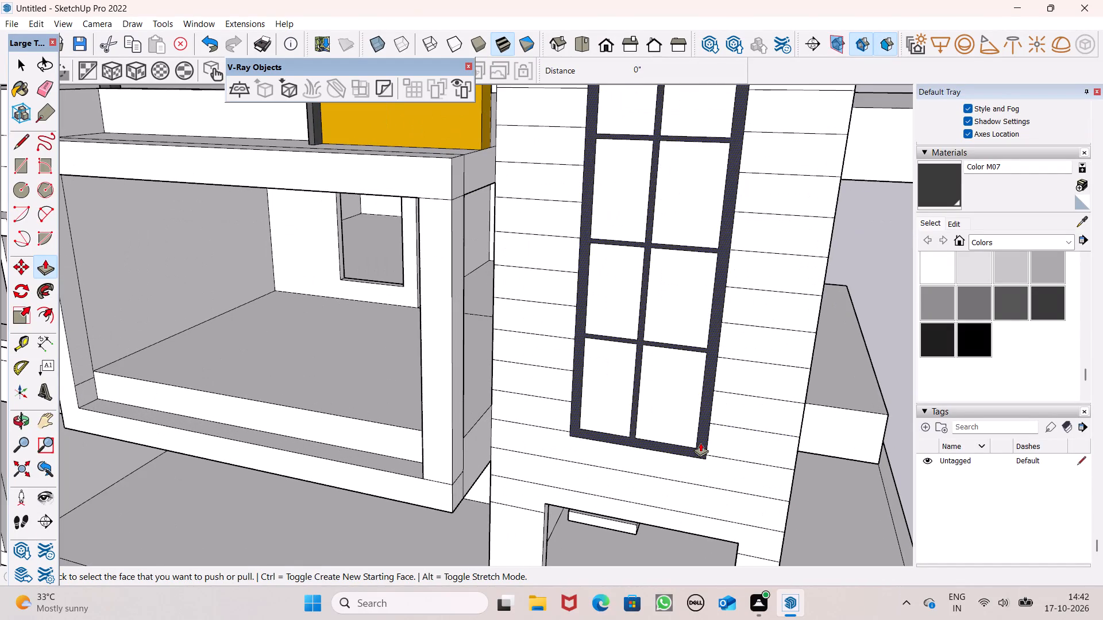
left_click_drag(700, 443, 698, 449)
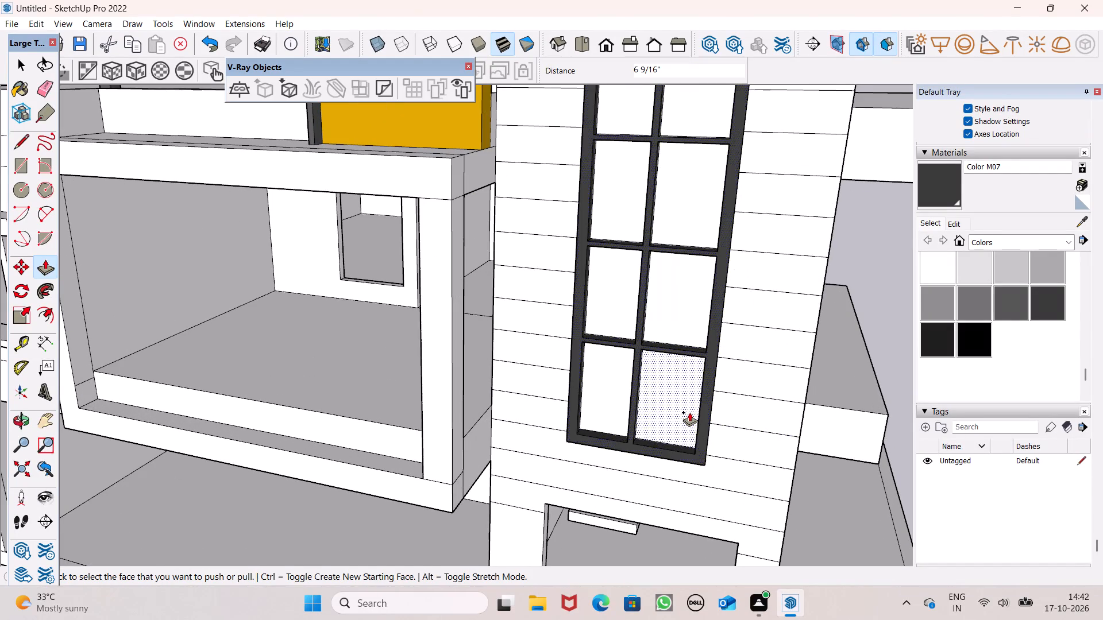
Paint the six panes in the upper three rows of the tower window with Translucent Glass Gray from Glass and Mirrors.
scroll(689, 412, "down", 6)
middle_click_drag(646, 431, 710, 437)
left_click(1024, 242)
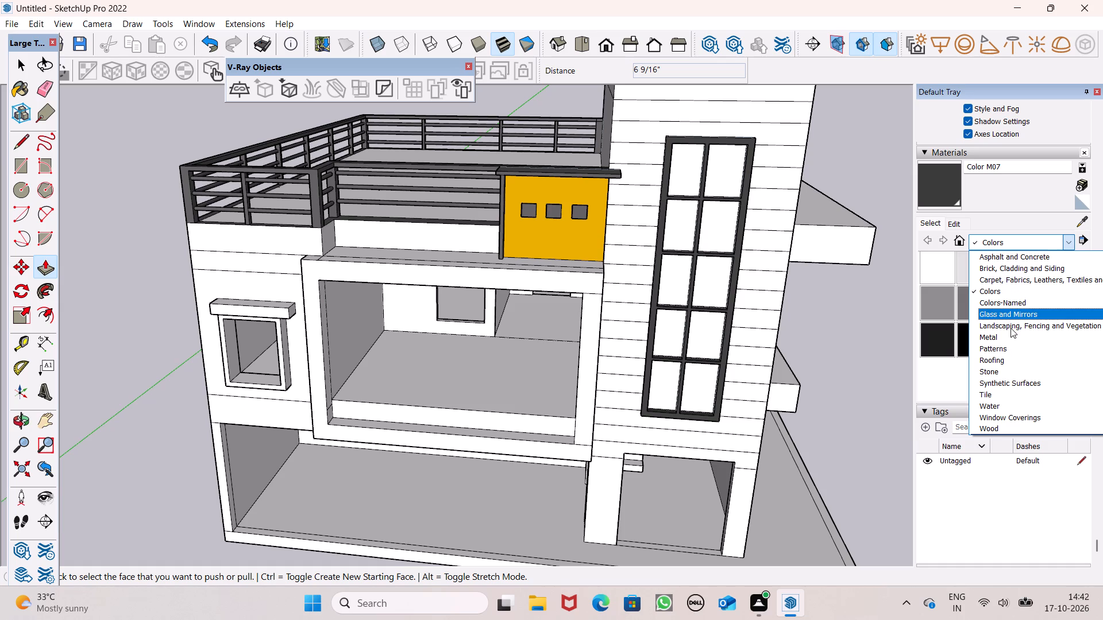
left_click(1011, 315)
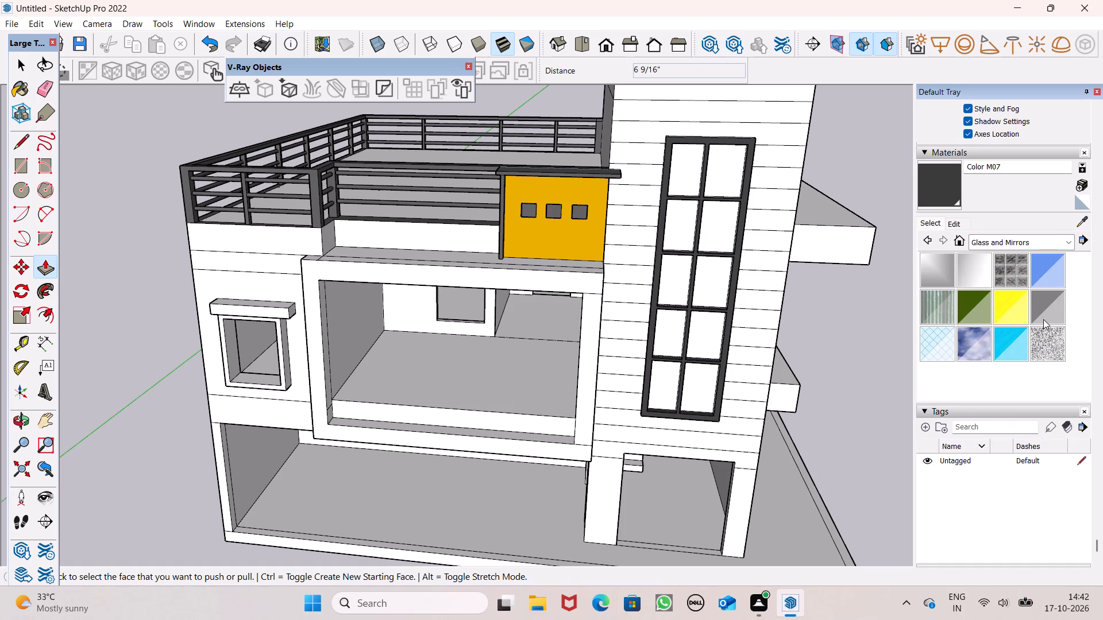
left_click(1043, 319)
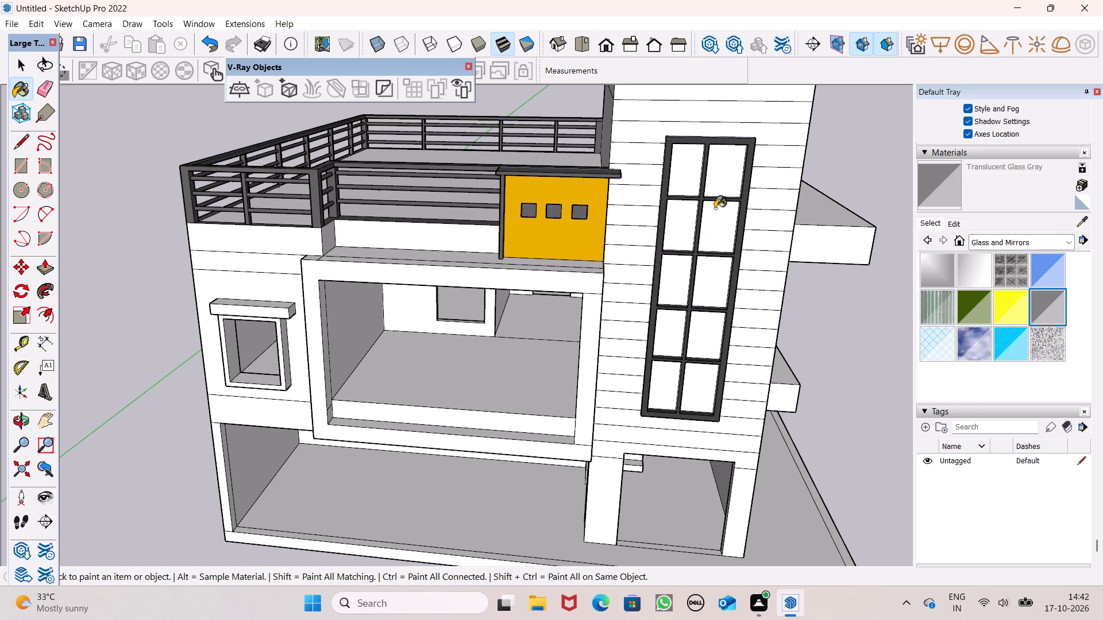
scroll(714, 208, "up", 5)
left_click(661, 165)
left_click(722, 165)
middle_click_drag(722, 200, 722, 206)
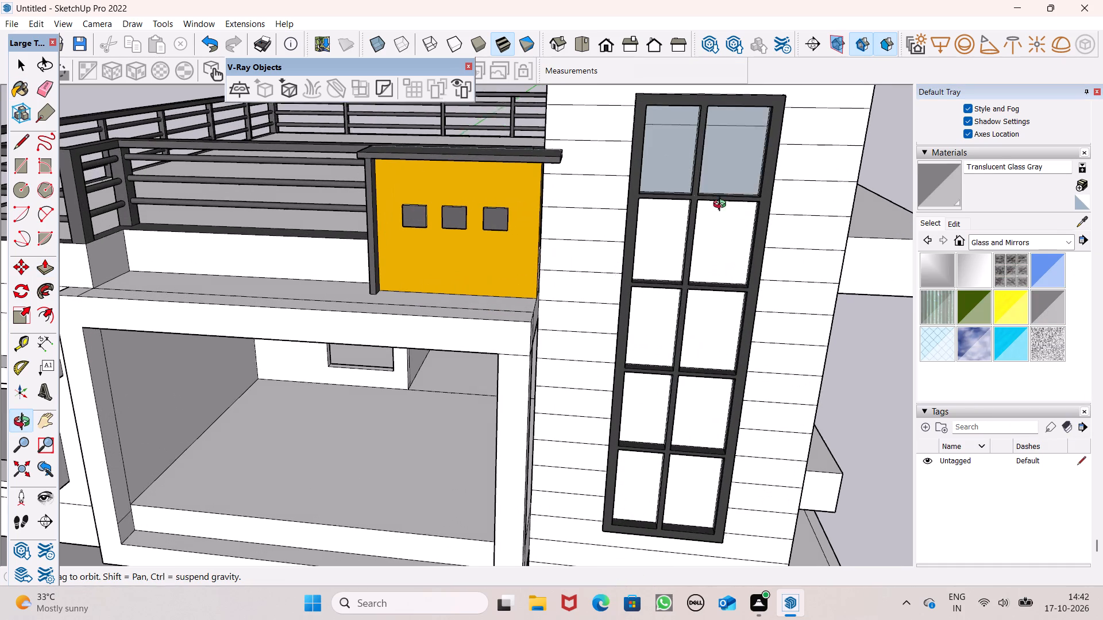
middle_click_drag(722, 206, 572, 169)
scroll(575, 171, "up", 1)
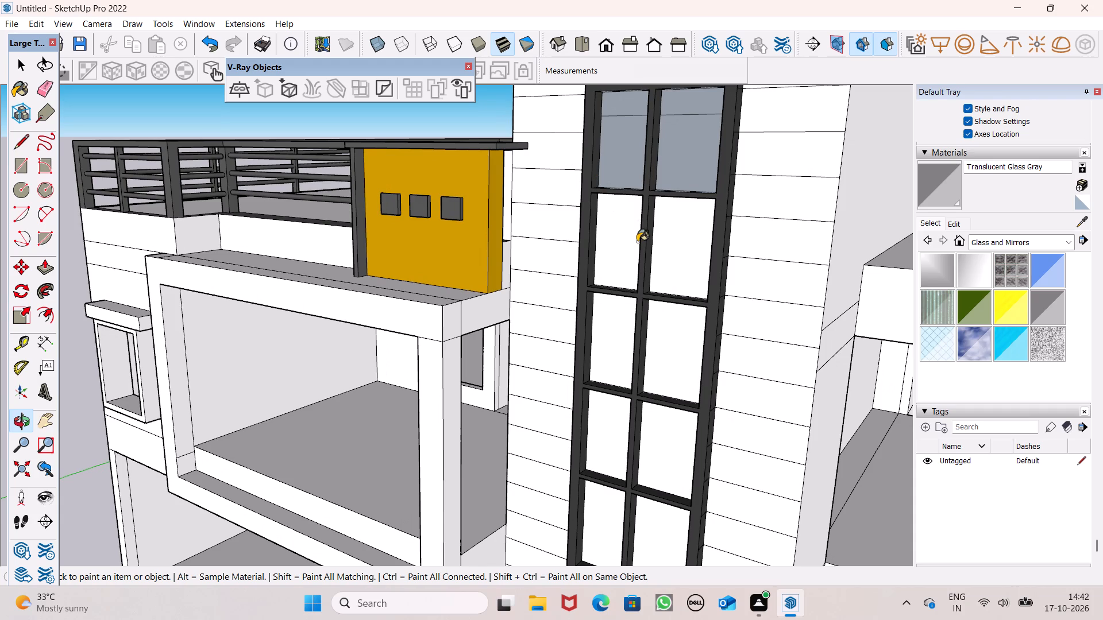
left_click(637, 242)
left_click(699, 269)
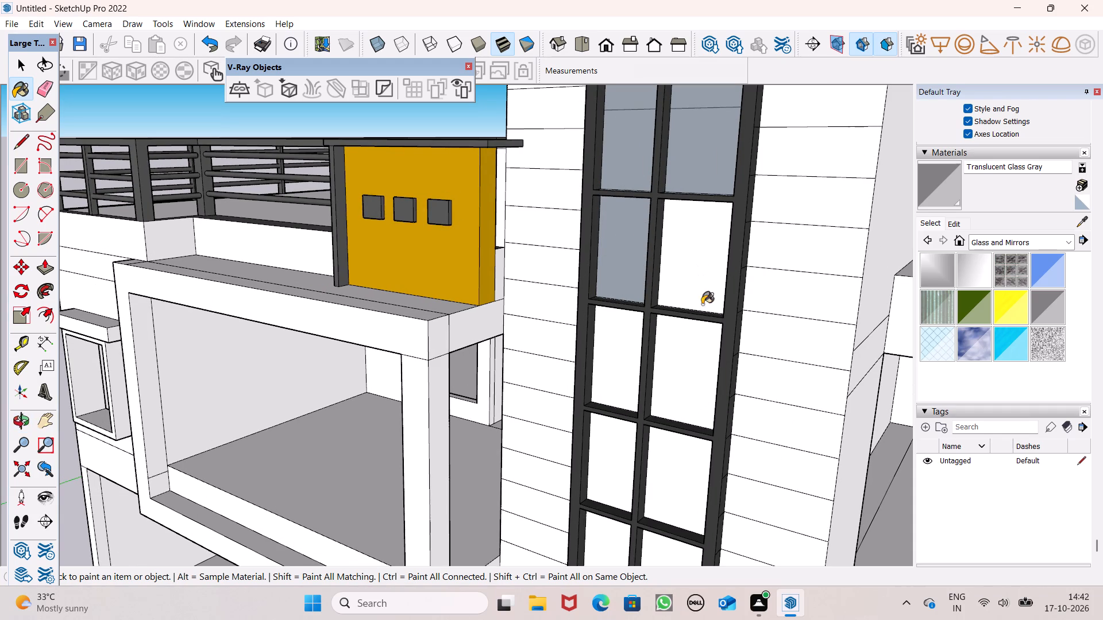
left_click(682, 371)
left_click(615, 379)
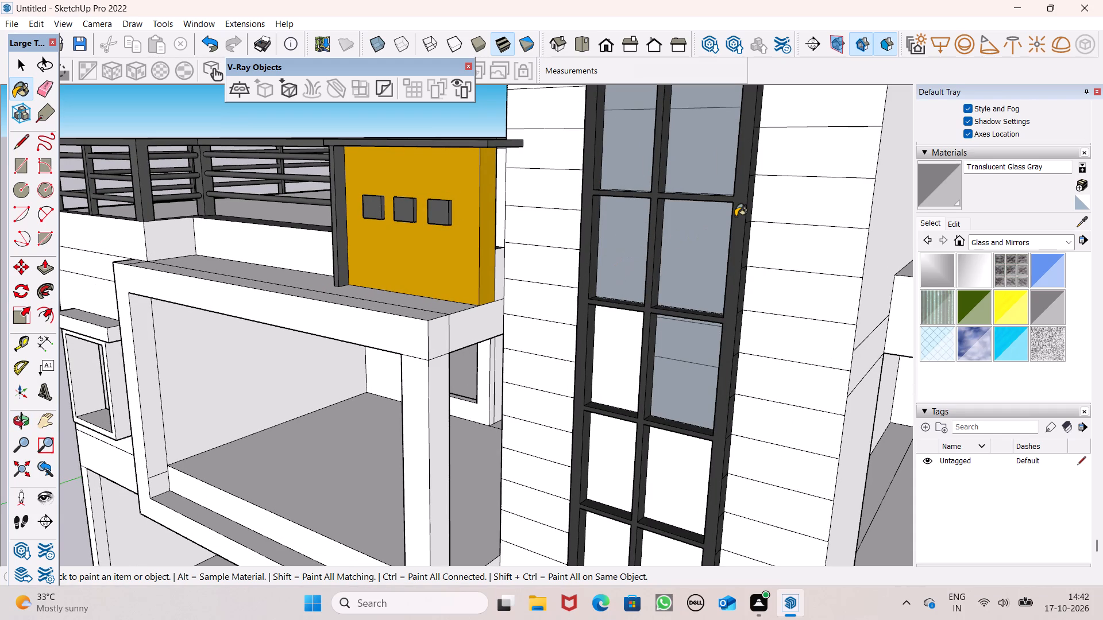
Paint the four remaining panes in the lower two rows of the tower window with Translucent Glass Gray.
scroll(736, 216, "down", 2)
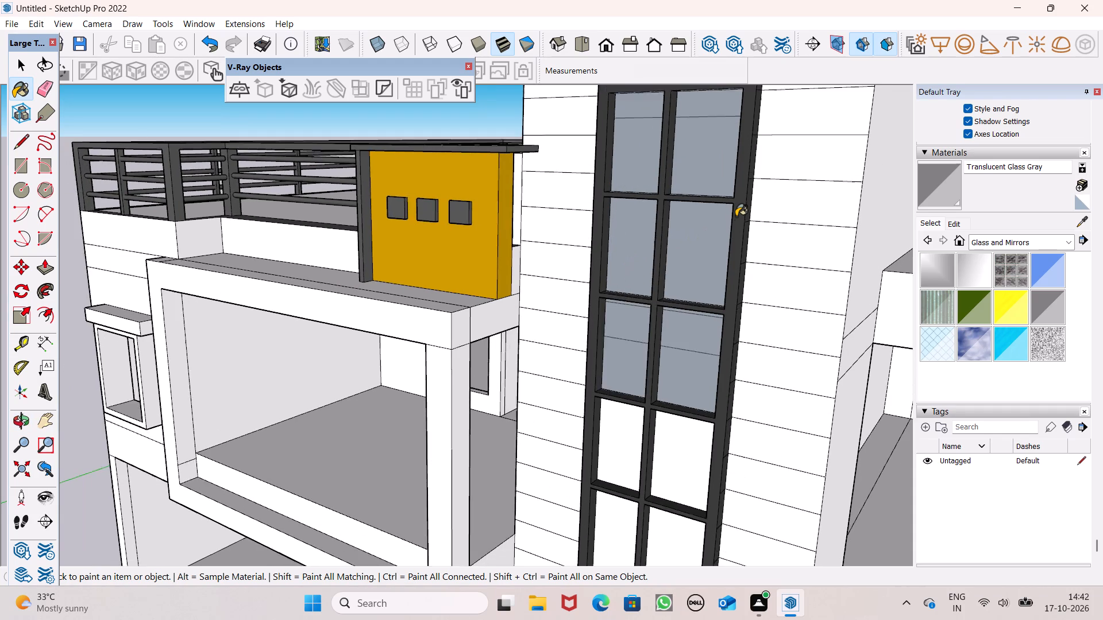
scroll(736, 216, "down", 5)
scroll(623, 198, "down", 4)
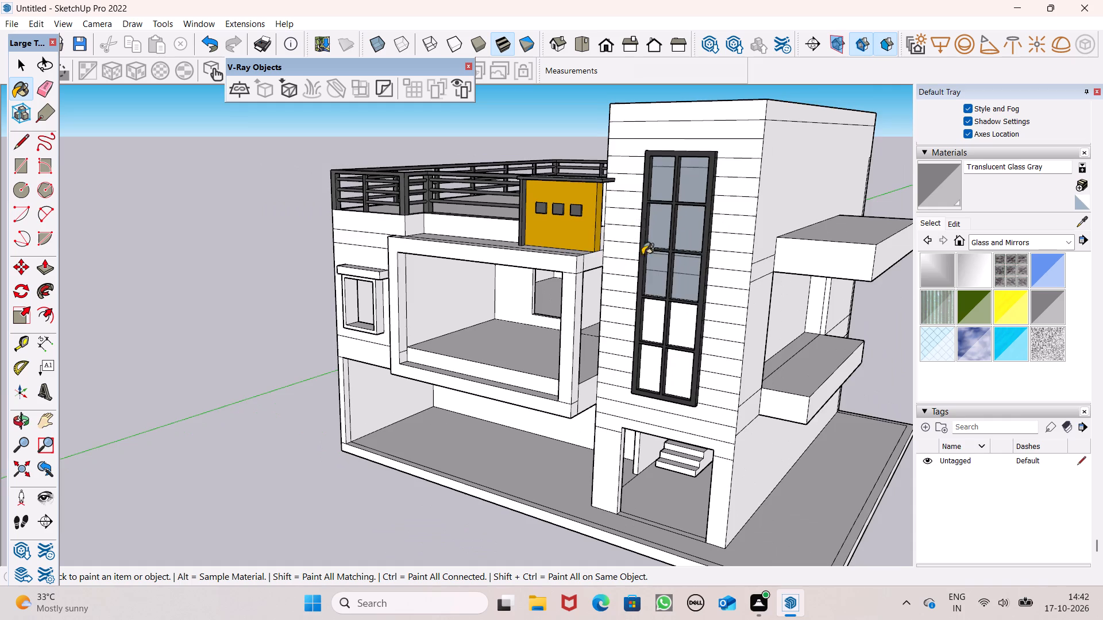
scroll(666, 336, "up", 13)
left_click(688, 315)
left_click(579, 273)
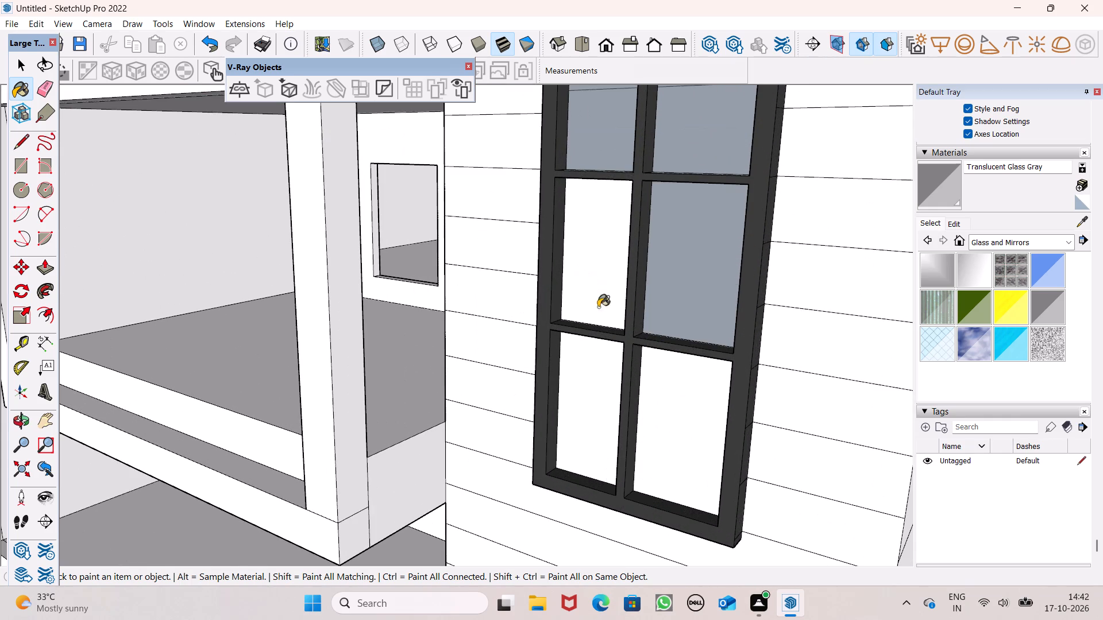
left_click(607, 377)
left_click_drag(664, 398, 664, 378)
Examine the house's front facade and the framed first-floor balcony opening from several angles.
scroll(622, 258, "down", 8)
middle_click_drag(622, 294, 659, 302)
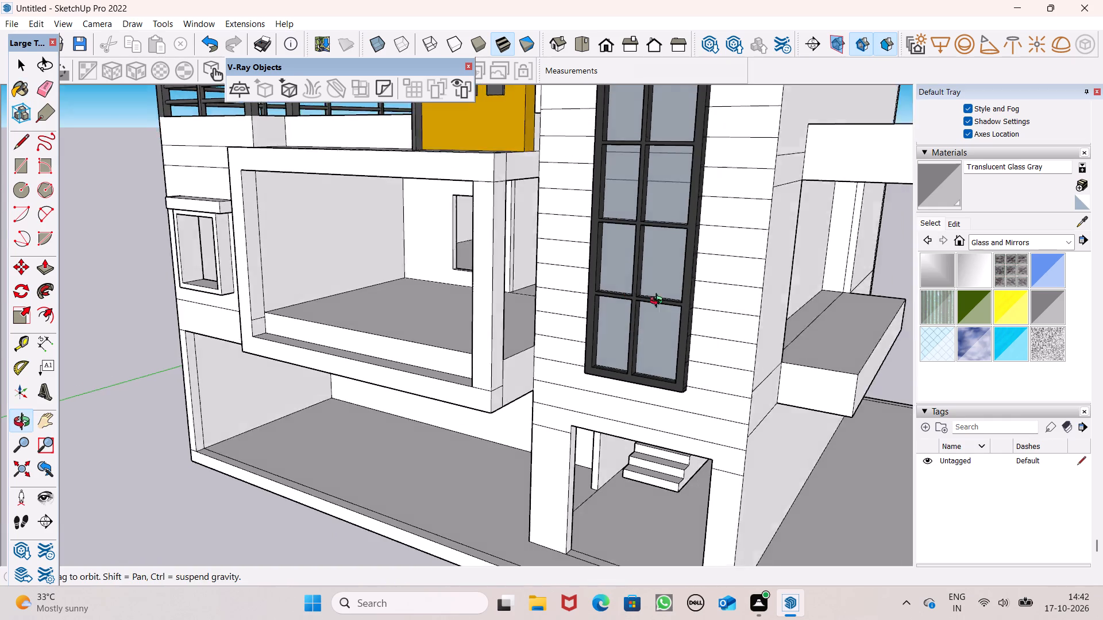
middle_click_drag(659, 302, 780, 303)
scroll(768, 234, "down", 6)
scroll(747, 288, "down", 6)
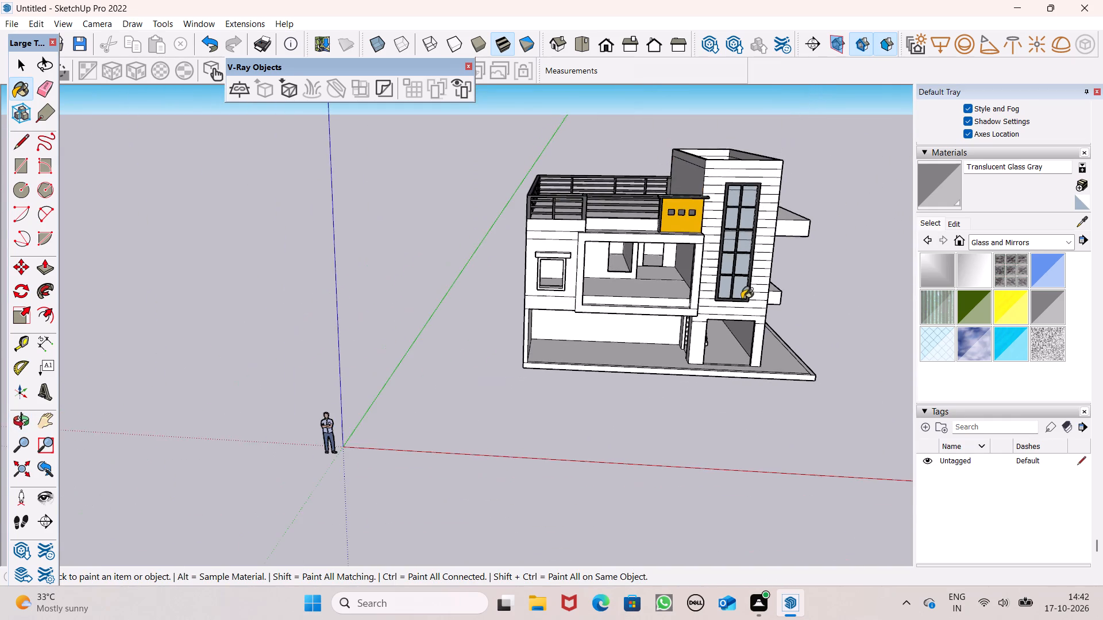
middle_click_drag(612, 282, 627, 340)
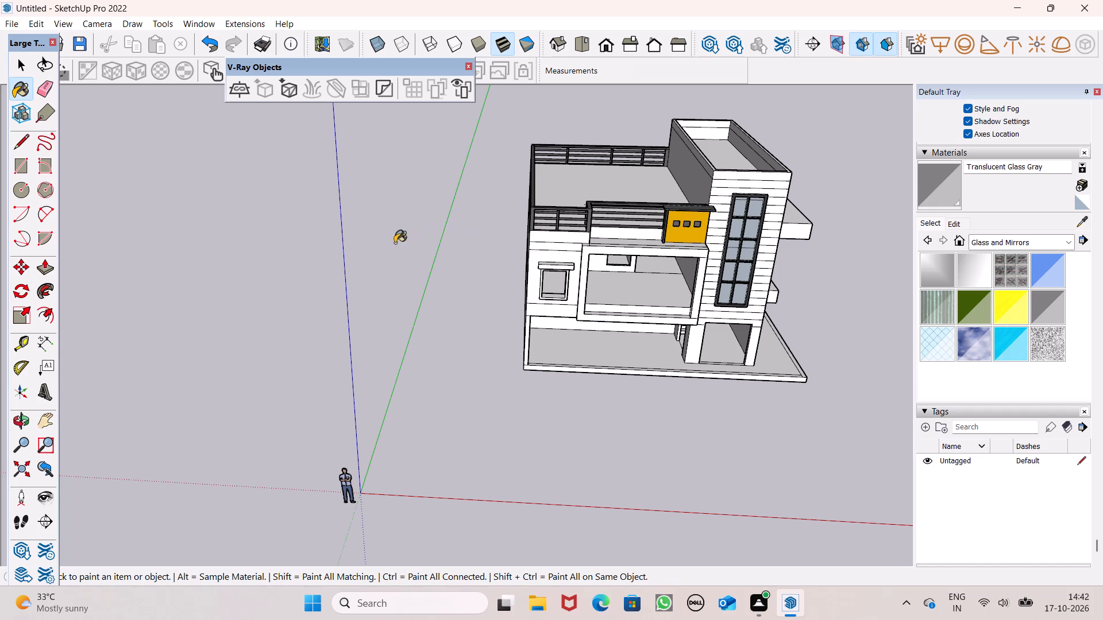
key("space")
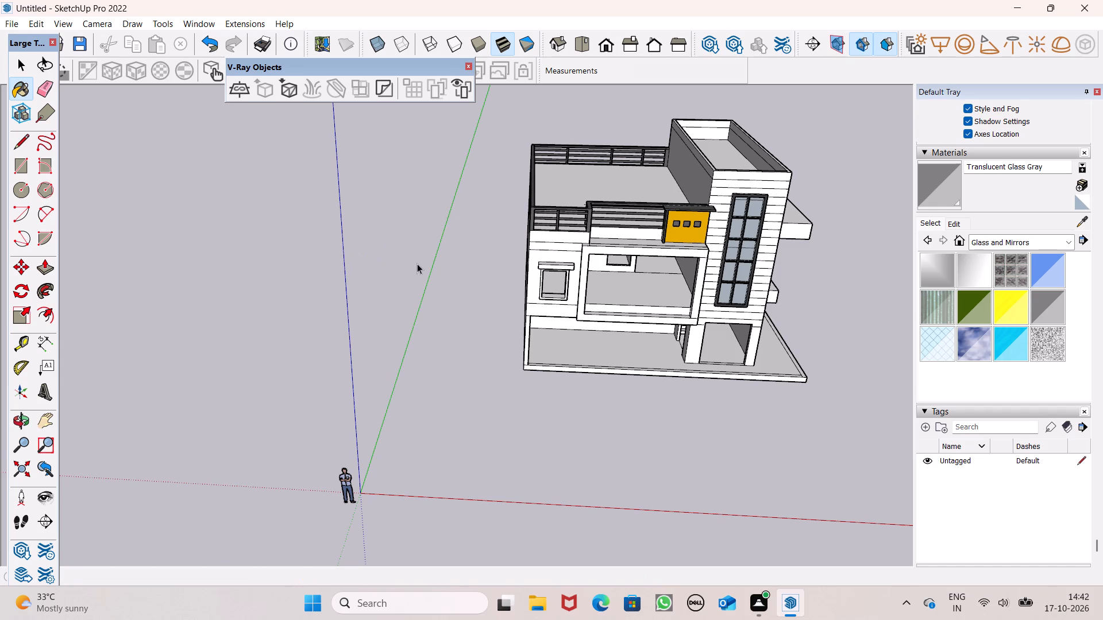
scroll(417, 263, "down", 1)
middle_click_drag(503, 336, 488, 367)
scroll(649, 320, "up", 7)
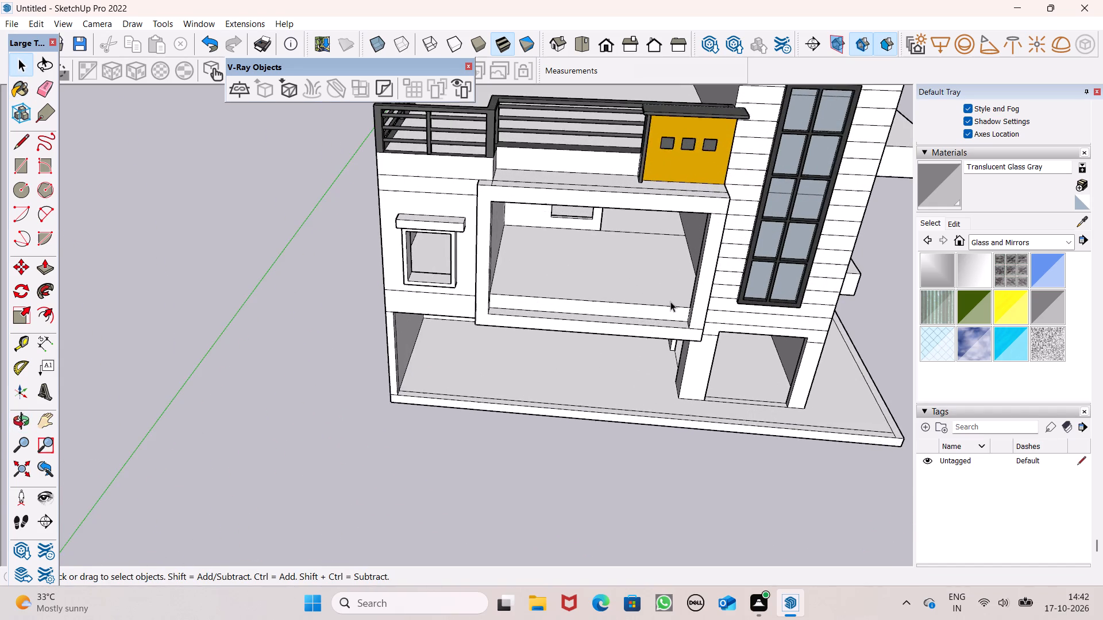
scroll(670, 301, "up", 3)
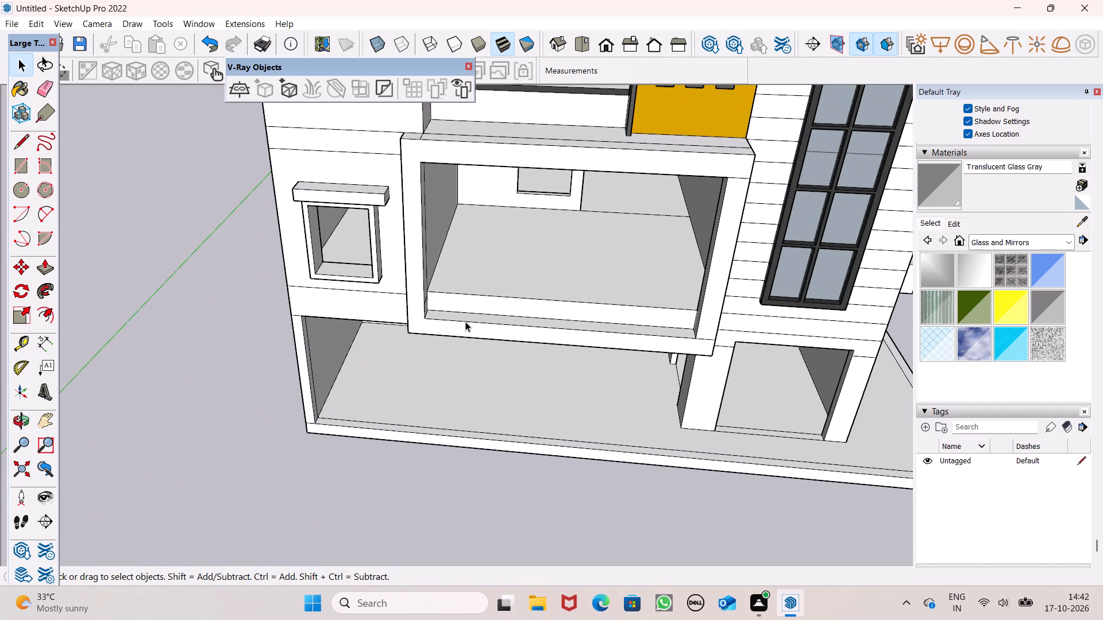
scroll(461, 316, "up", 3)
middle_click_drag(495, 311, 329, 340)
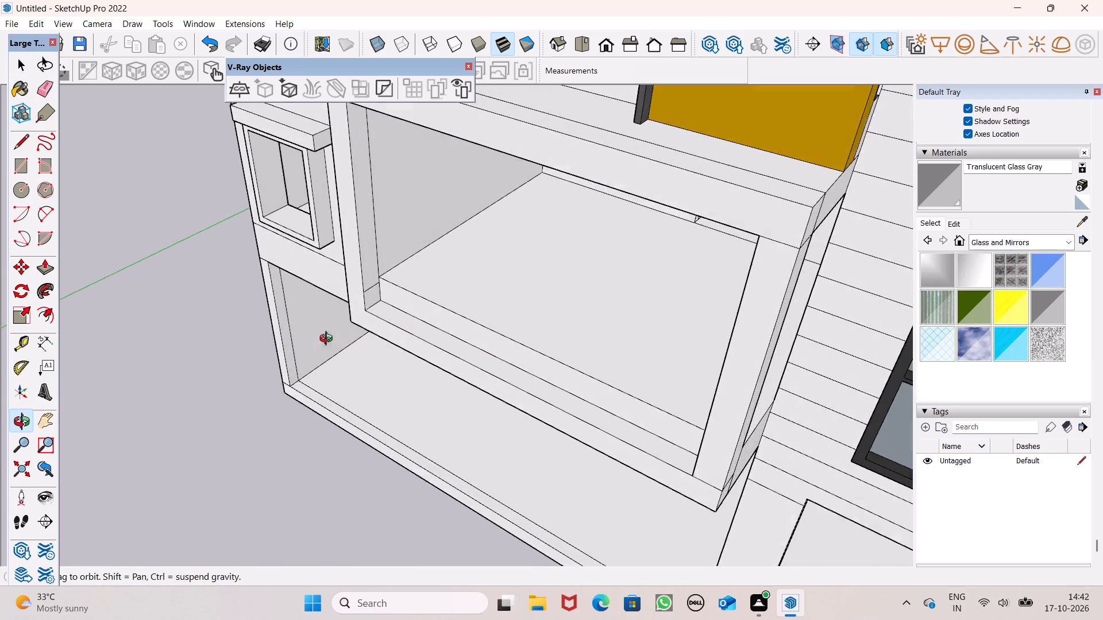
middle_click_drag(329, 340, 318, 318)
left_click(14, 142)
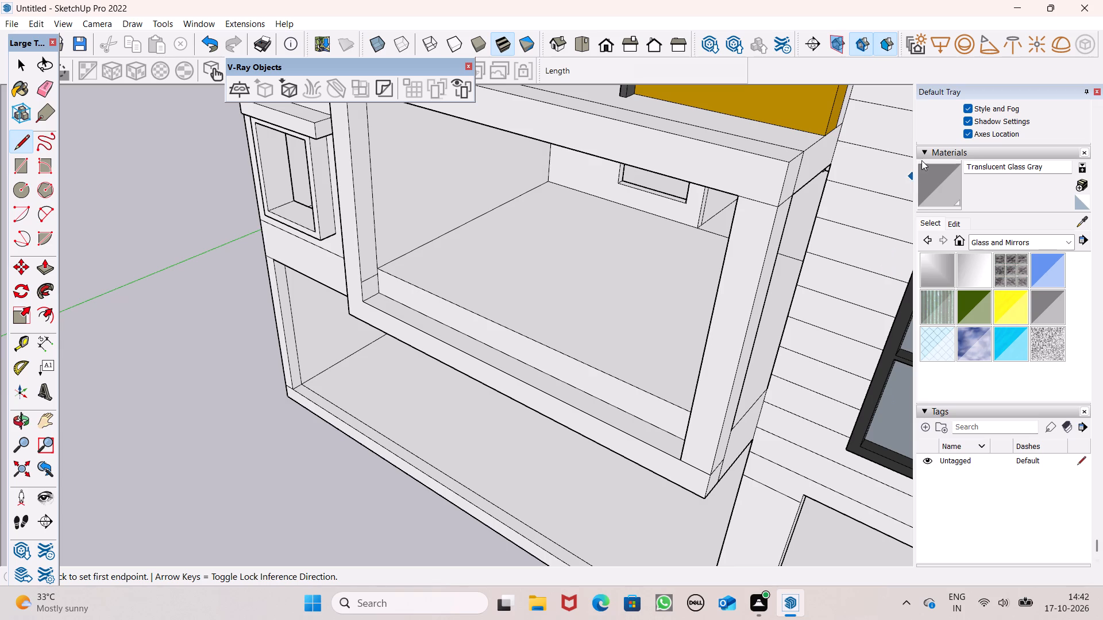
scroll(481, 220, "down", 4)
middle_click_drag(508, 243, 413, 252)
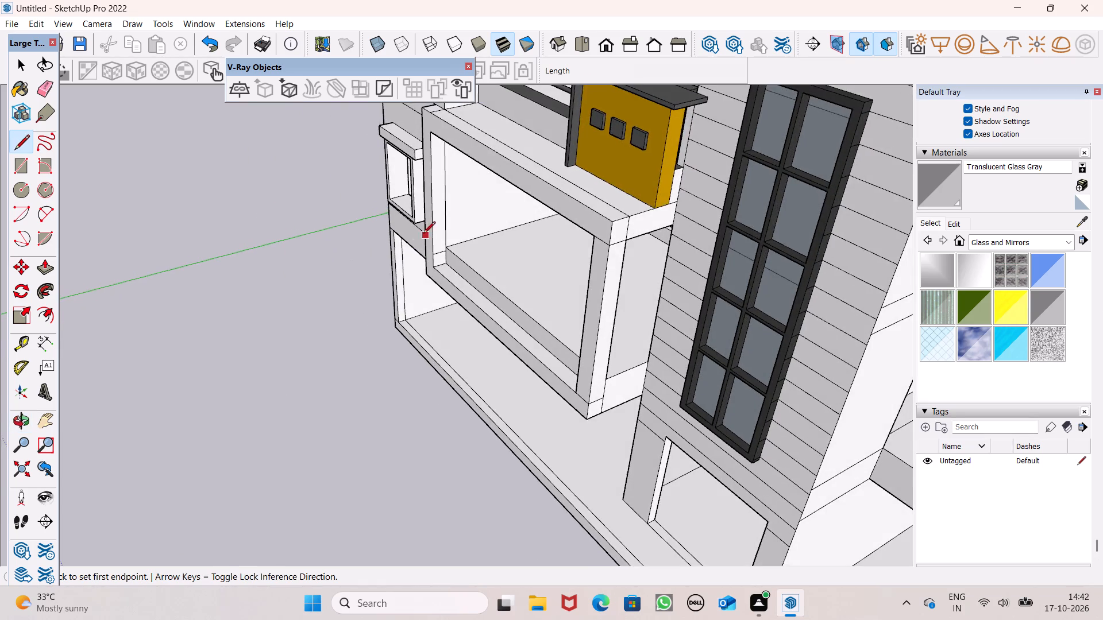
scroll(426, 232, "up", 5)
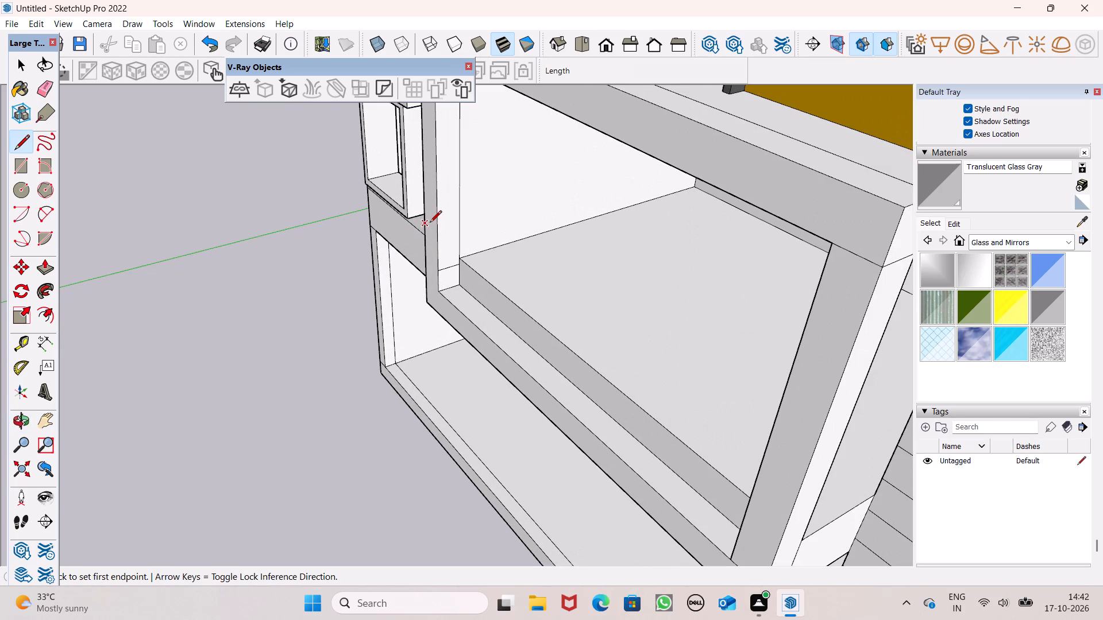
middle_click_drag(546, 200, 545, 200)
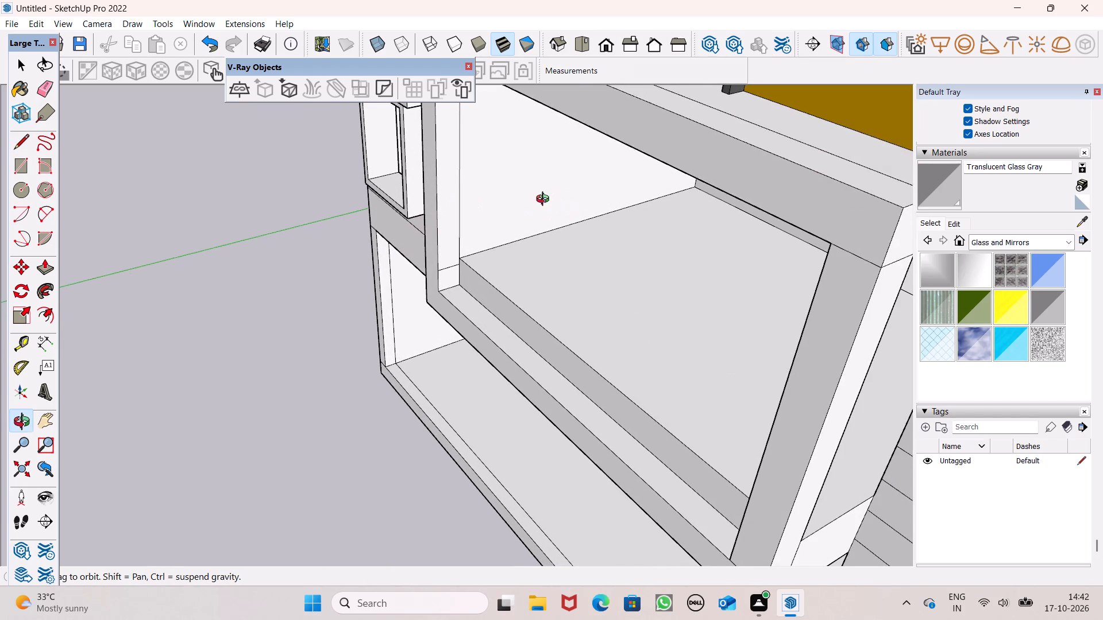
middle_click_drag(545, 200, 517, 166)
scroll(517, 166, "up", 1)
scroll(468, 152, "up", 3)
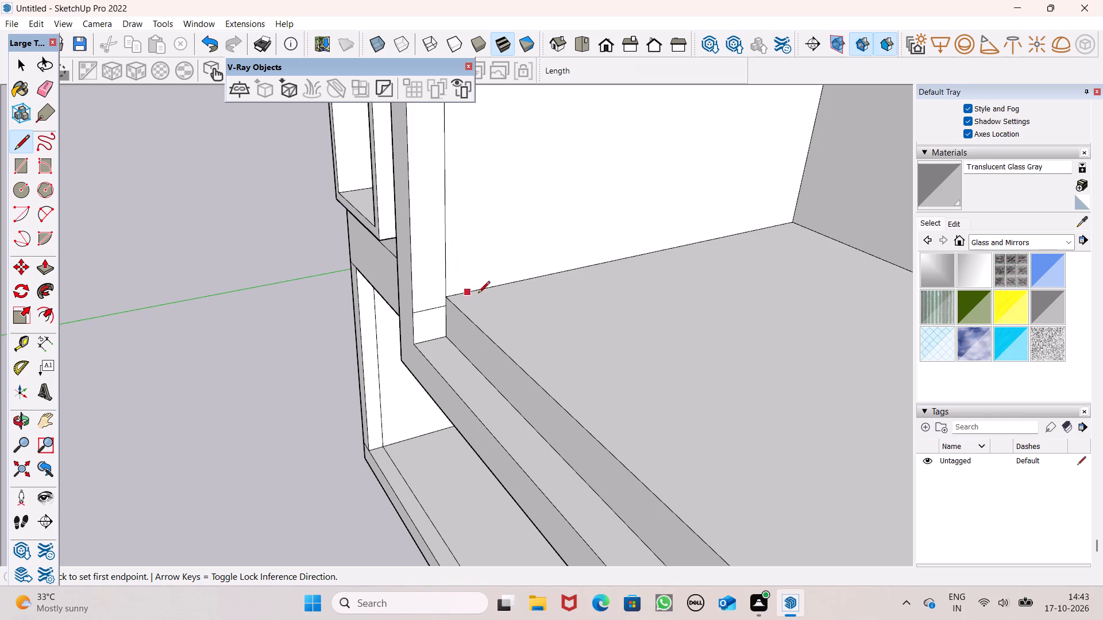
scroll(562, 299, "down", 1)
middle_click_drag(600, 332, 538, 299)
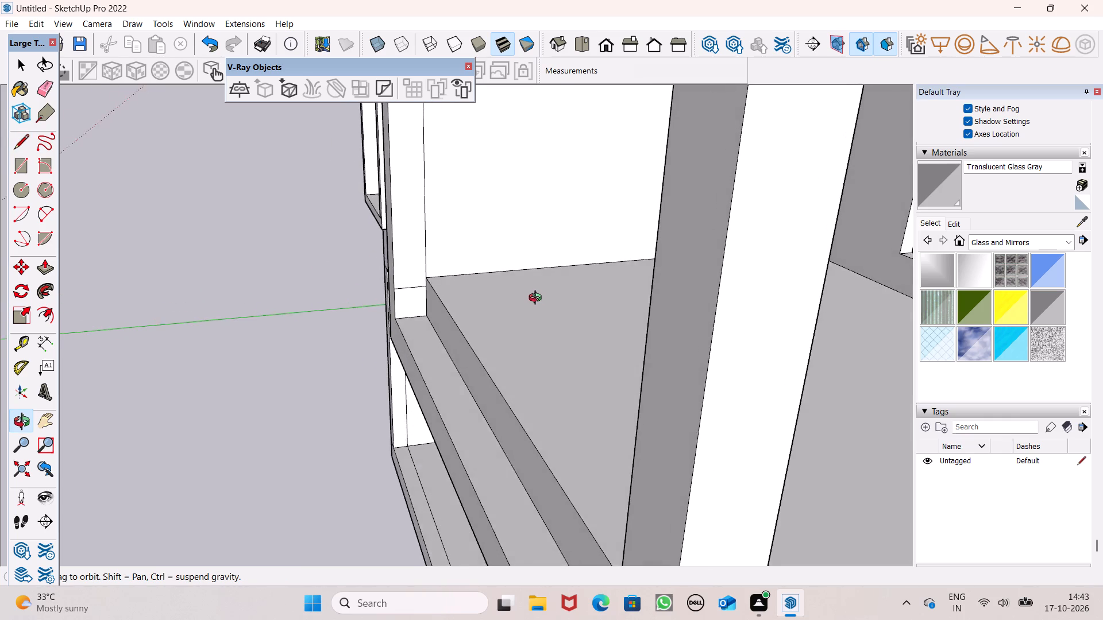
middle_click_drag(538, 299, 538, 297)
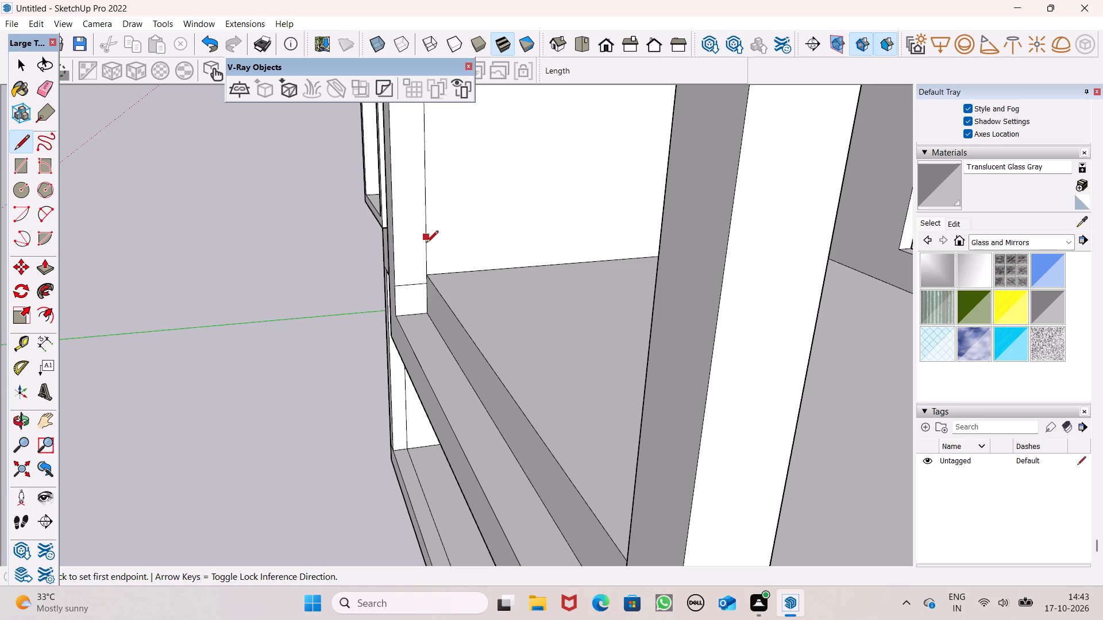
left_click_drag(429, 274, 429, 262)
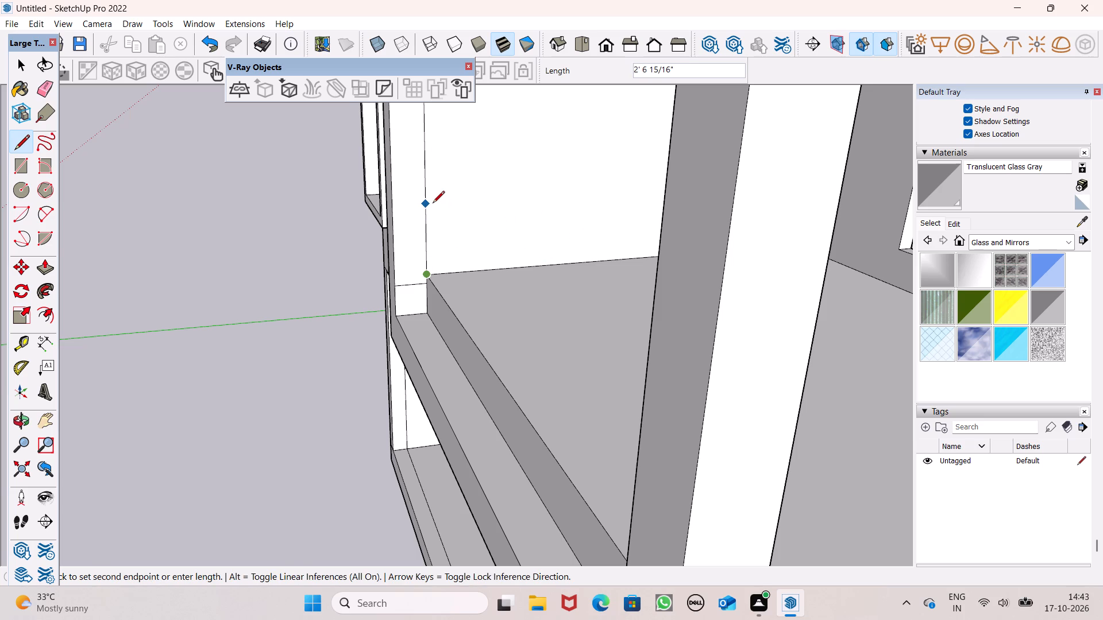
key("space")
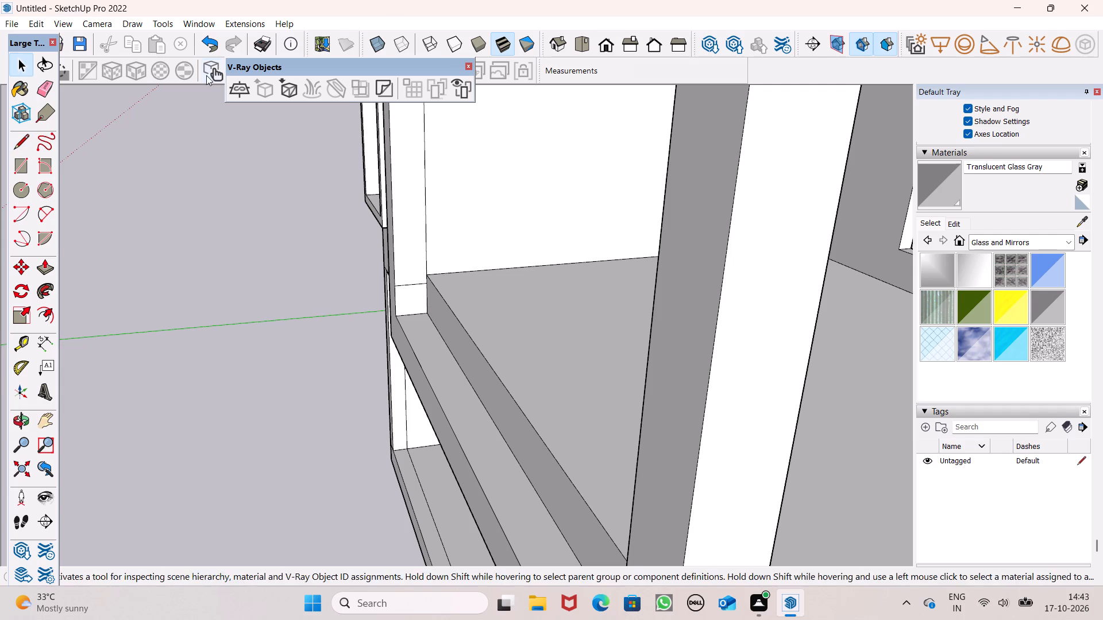
Place a guide line 4' above the floor edge on the inner side wall of the first-floor balcony.
left_click(18, 344)
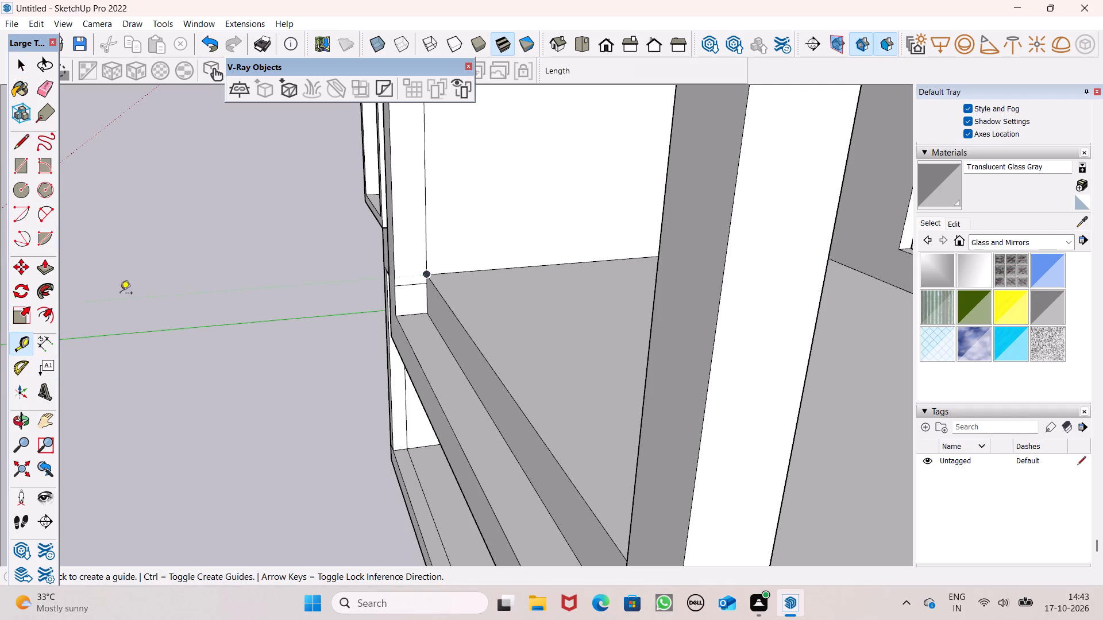
left_click(447, 271)
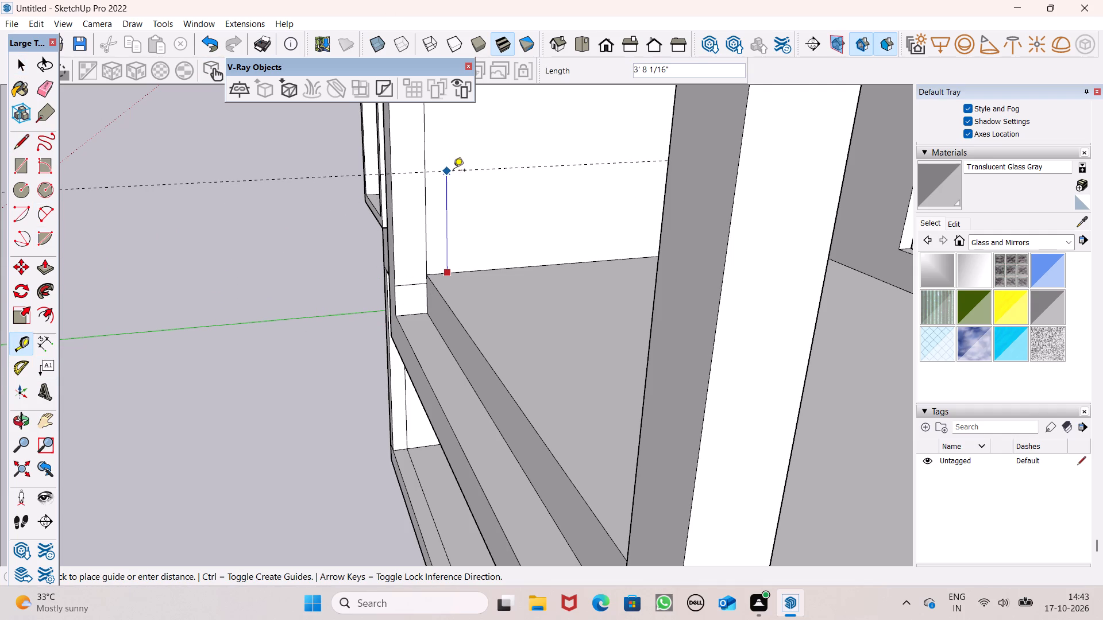
key("4")
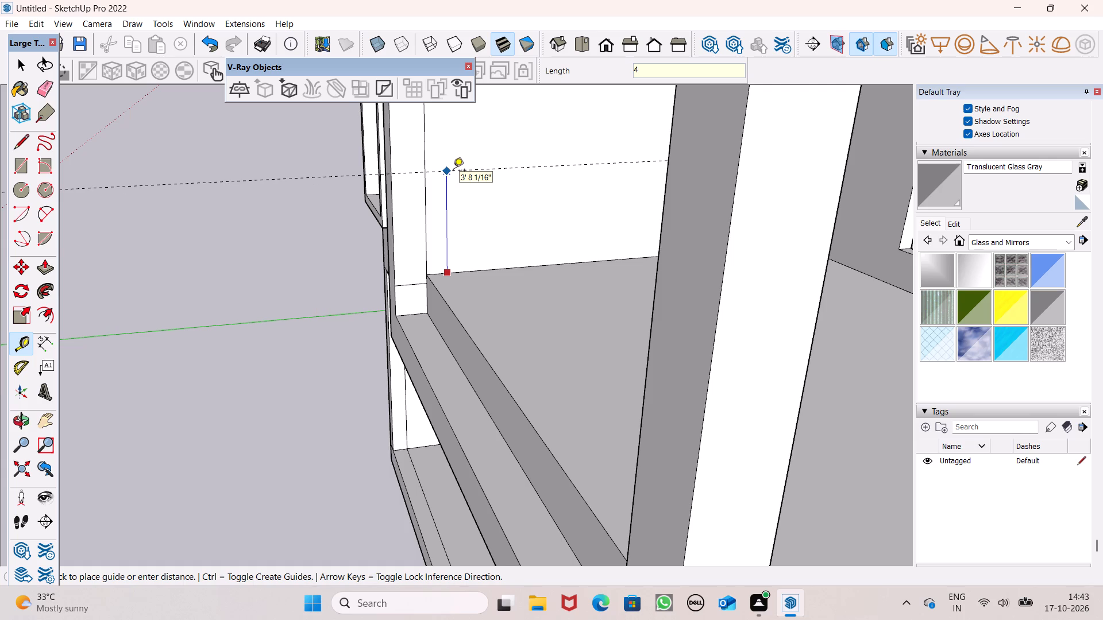
key("apostrophe")
key("Return")
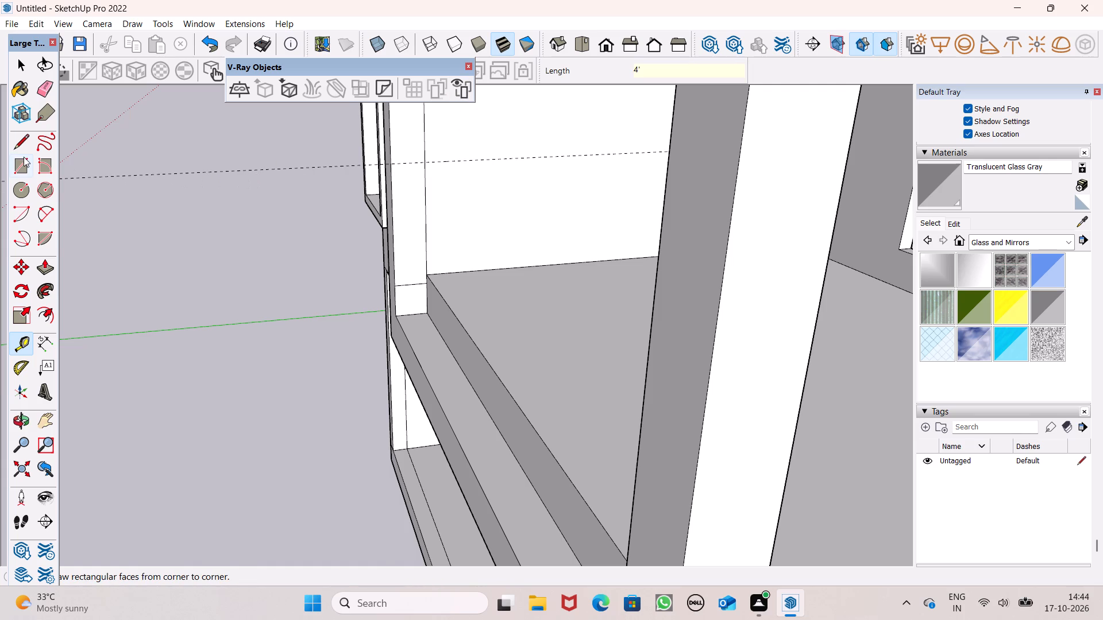
Outline a narrow upright panel about 1' wide on the balcony's inner side wall, from the 4' guide down to the floor.
left_click(21, 140)
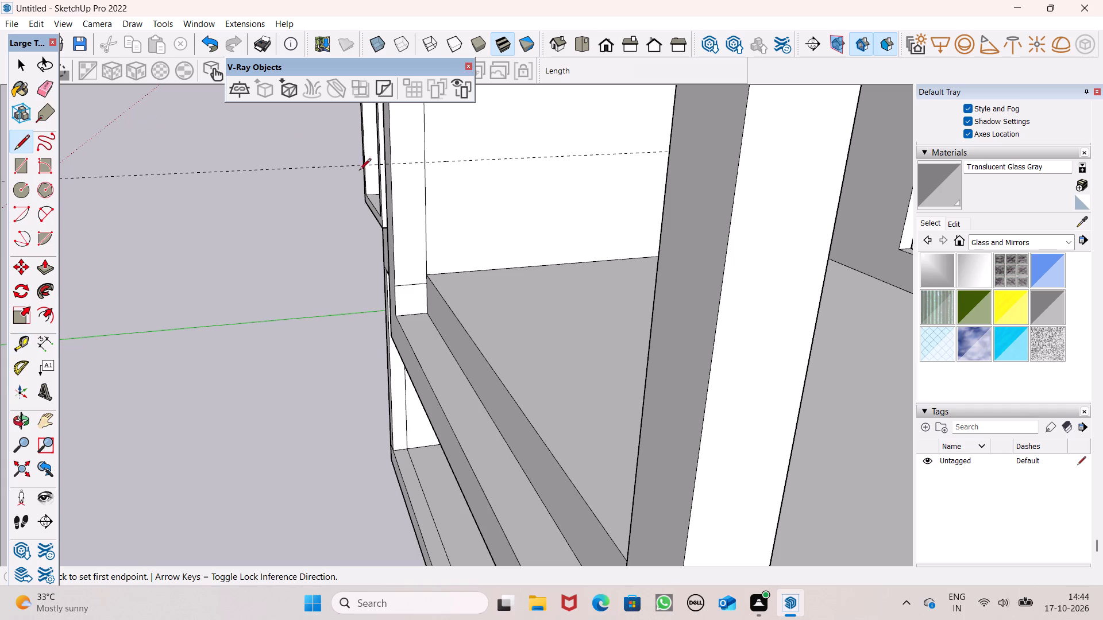
left_click(430, 162)
left_click(454, 159)
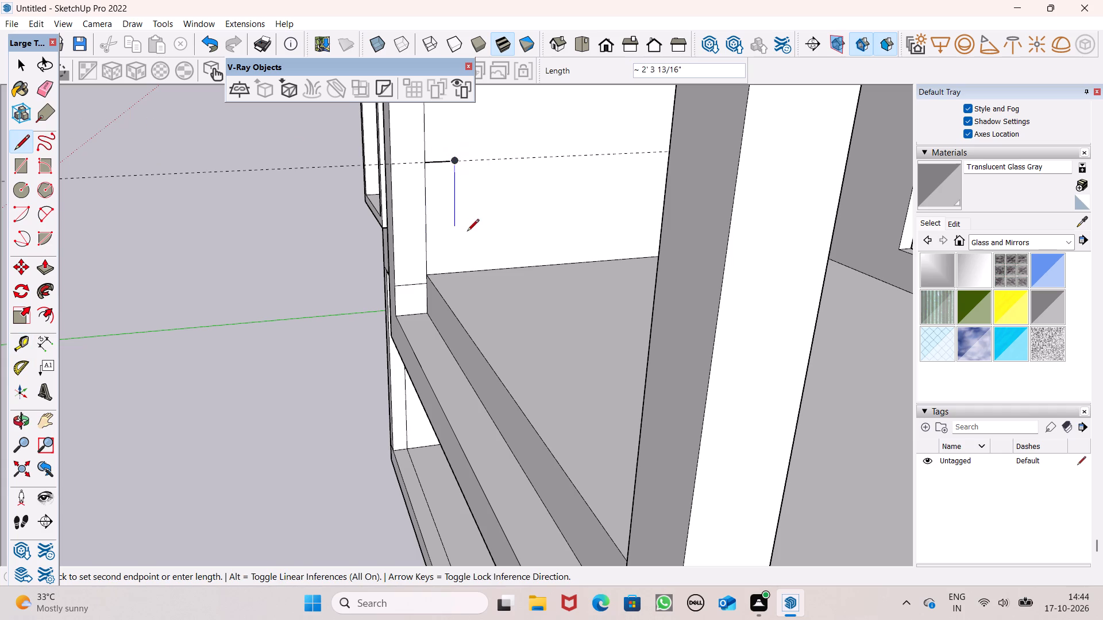
left_click(454, 269)
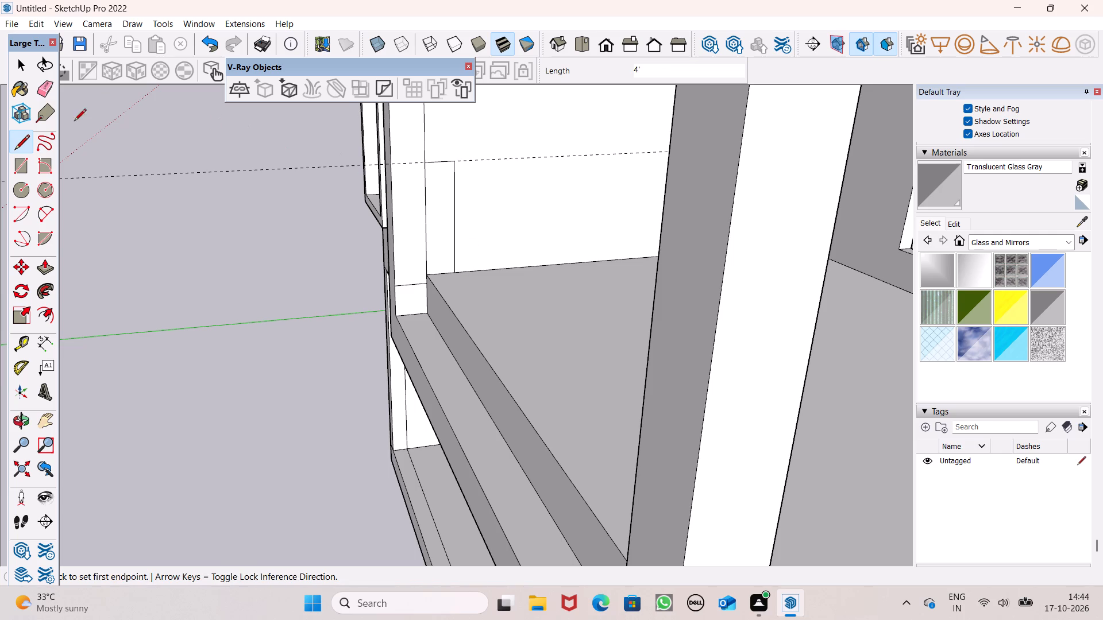
Erase the horizontal guide line crossing the balcony's inner side wall.
left_click(43, 92)
left_click_drag(227, 153, 229, 171)
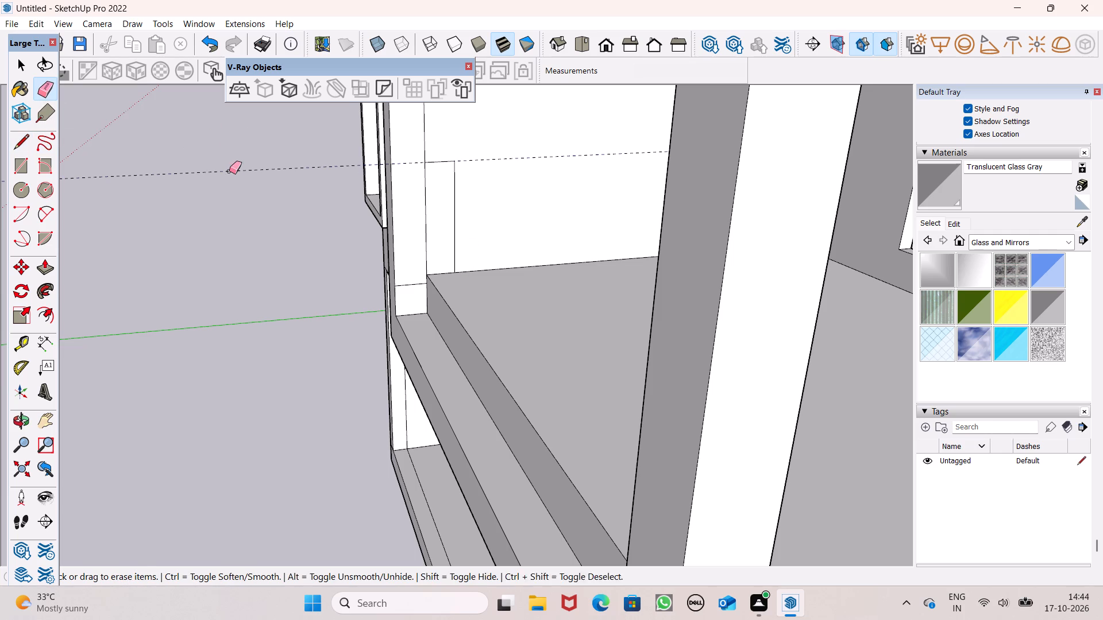
left_click_drag(229, 171, 229, 172)
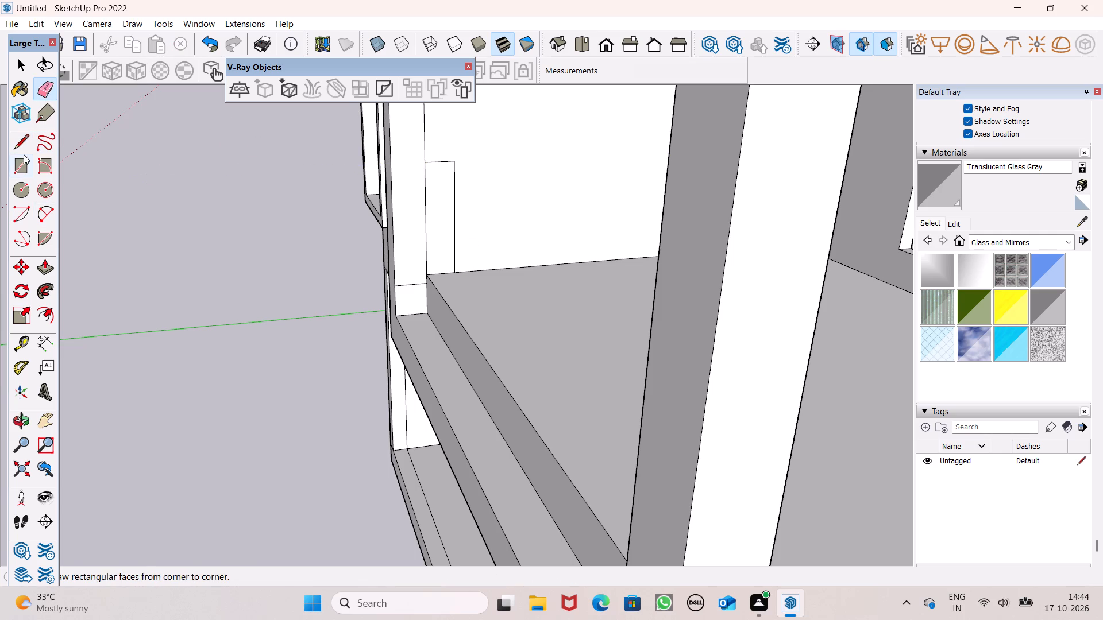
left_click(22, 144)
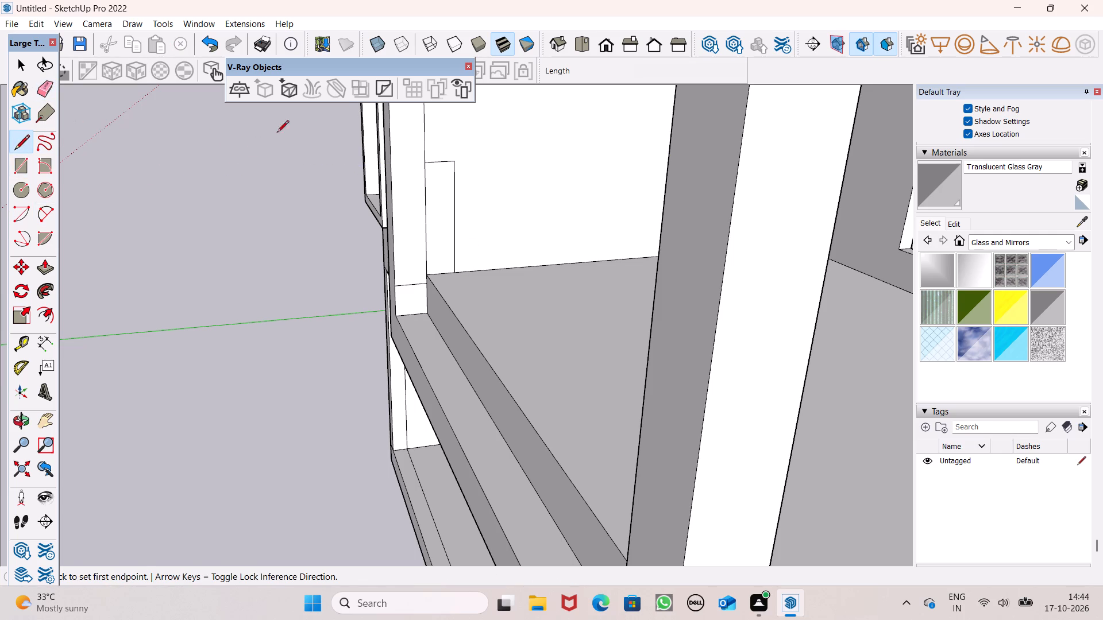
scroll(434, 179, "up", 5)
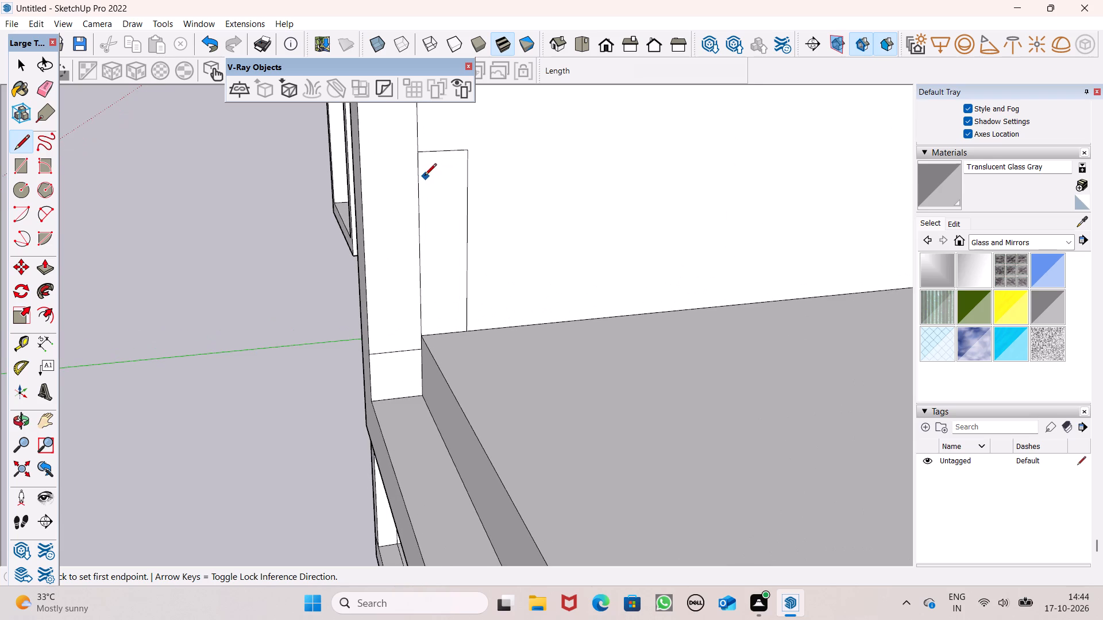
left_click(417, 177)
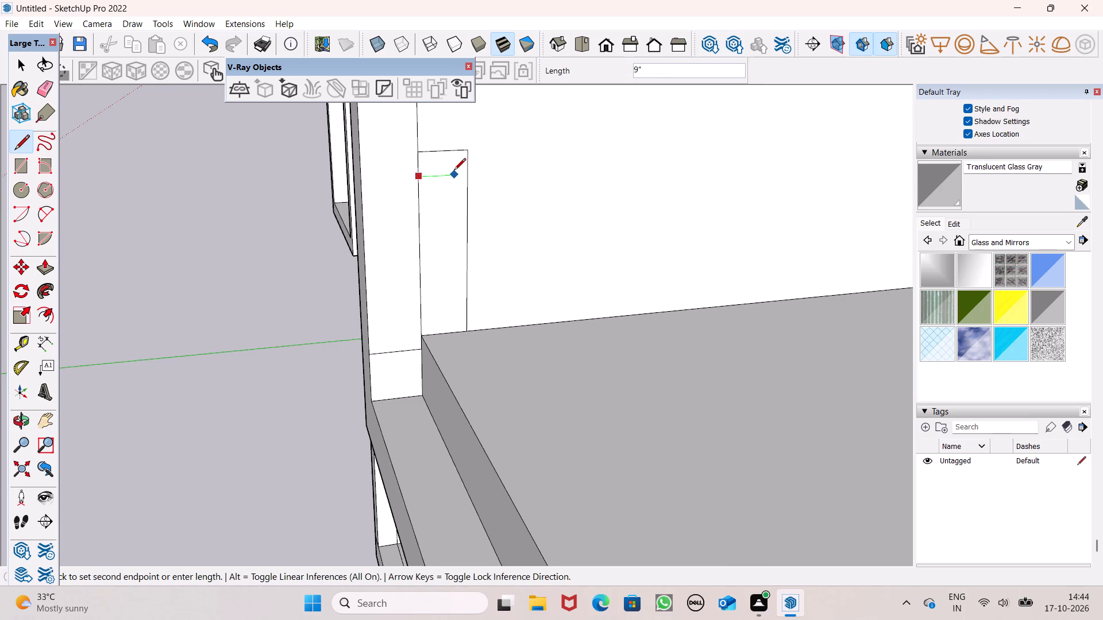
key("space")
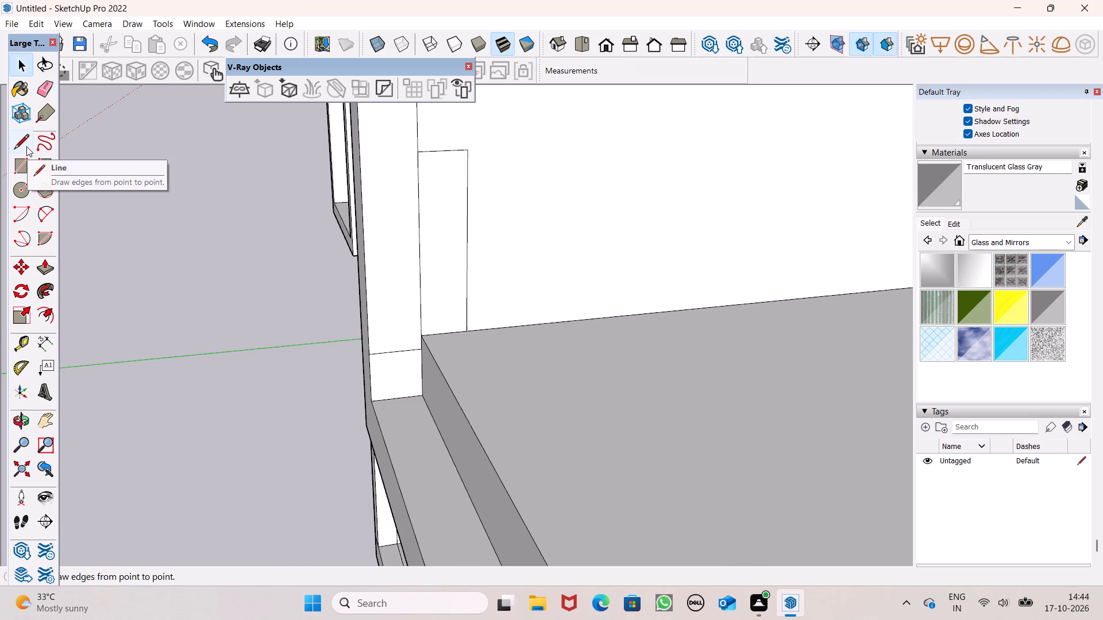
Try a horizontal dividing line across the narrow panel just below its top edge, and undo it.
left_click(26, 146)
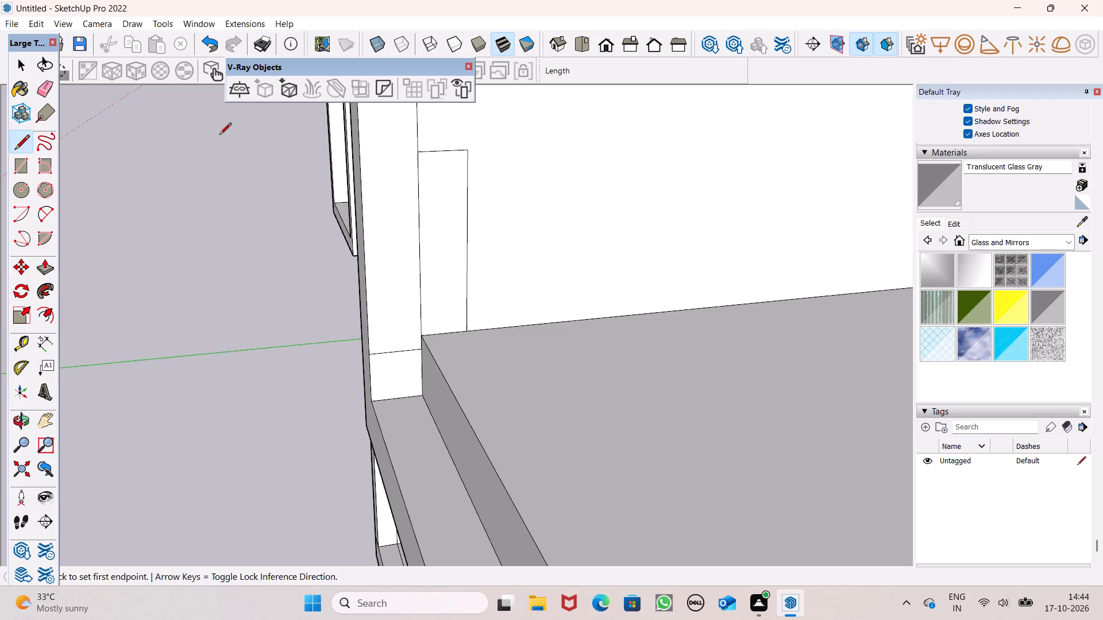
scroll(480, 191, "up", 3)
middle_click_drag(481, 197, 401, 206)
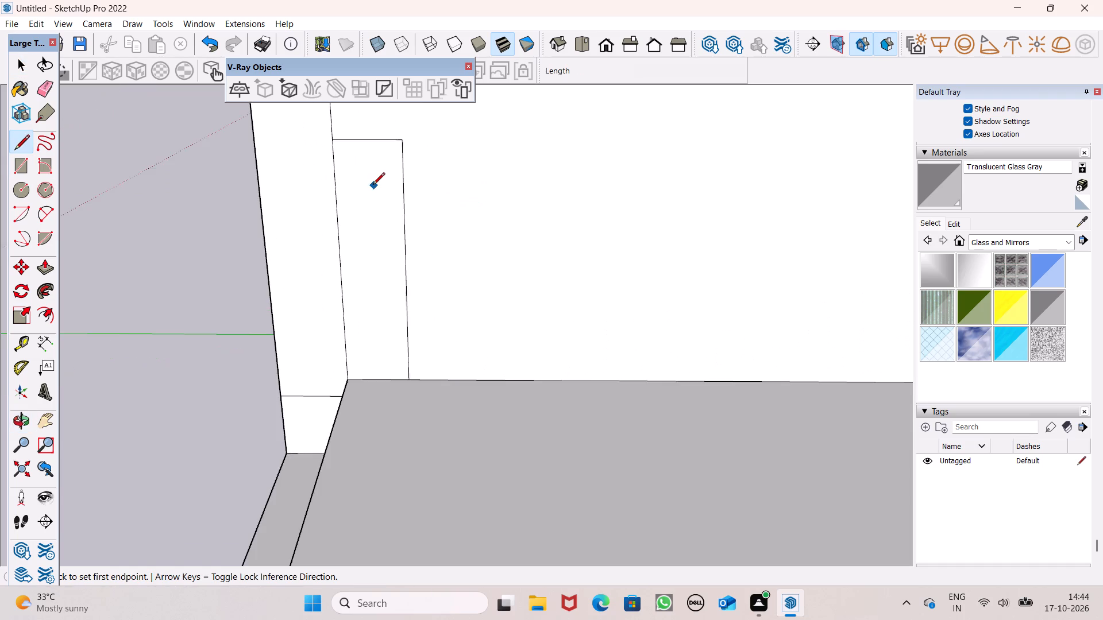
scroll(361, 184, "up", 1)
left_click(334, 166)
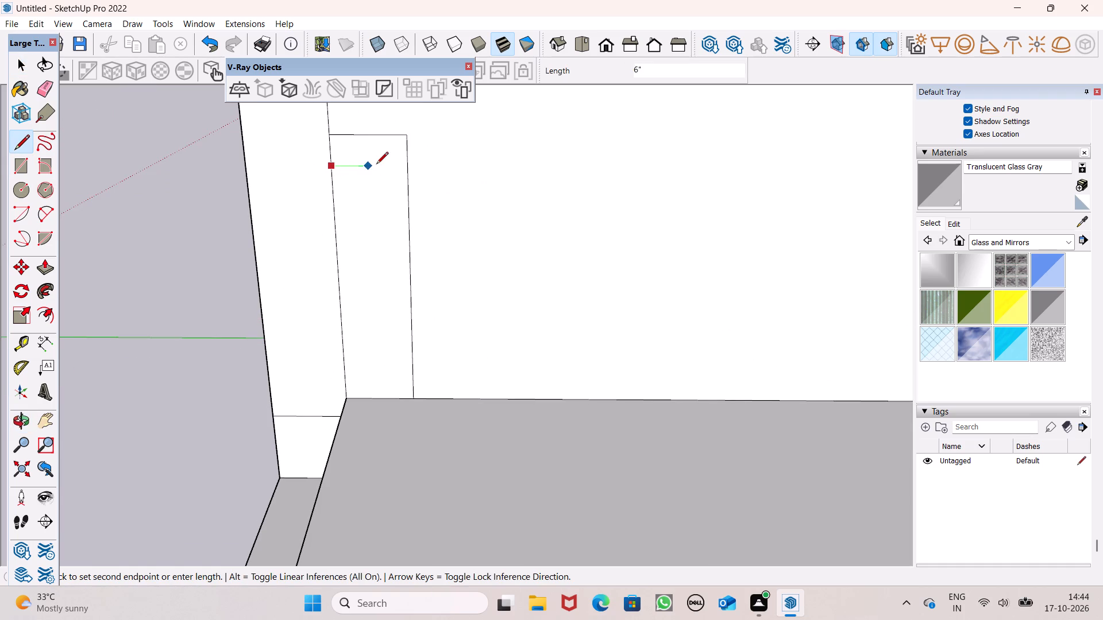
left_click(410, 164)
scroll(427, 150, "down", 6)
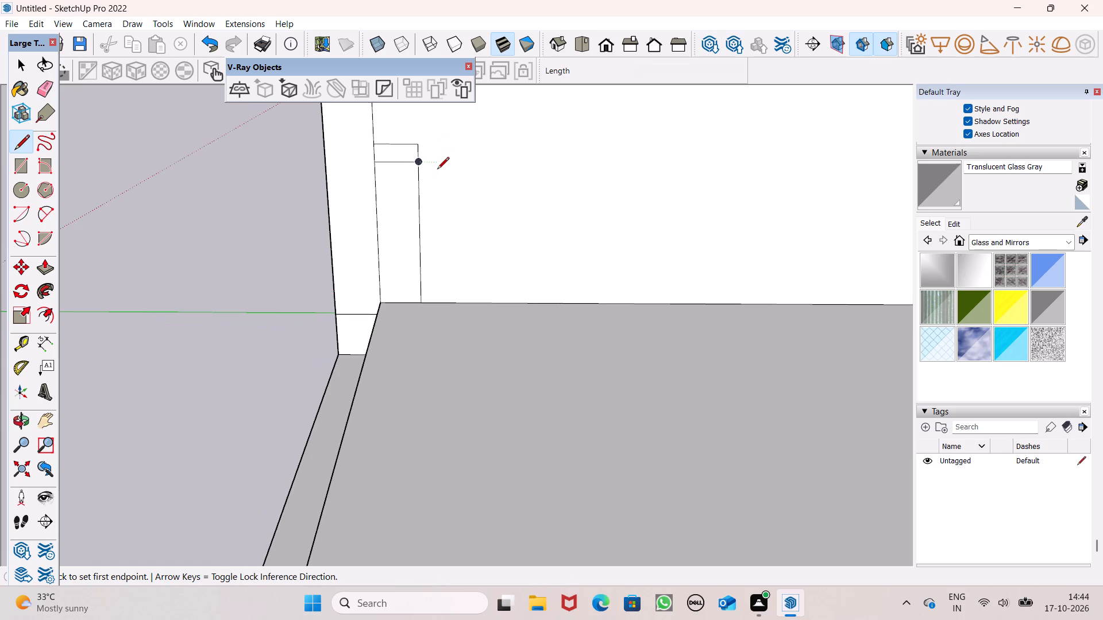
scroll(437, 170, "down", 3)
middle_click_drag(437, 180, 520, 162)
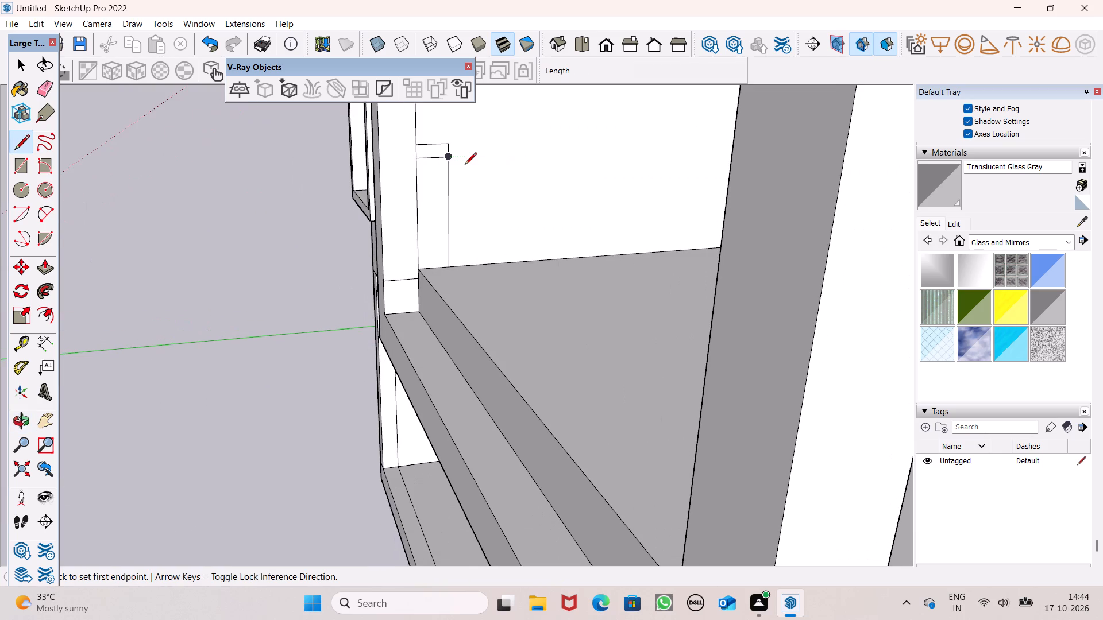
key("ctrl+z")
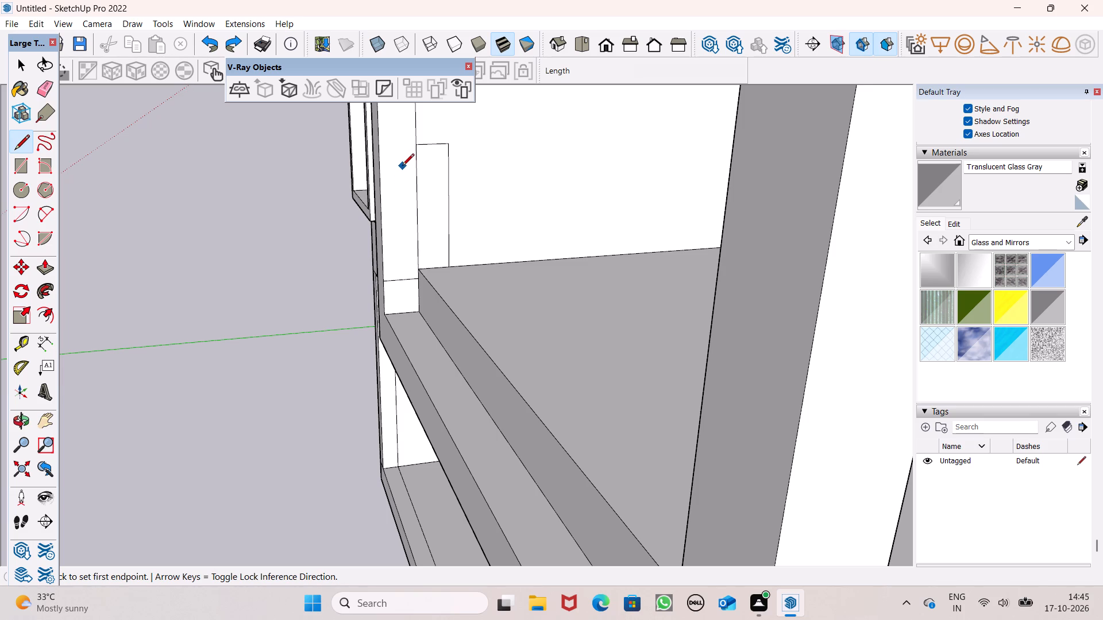
Draw a horizontal line across the full width of the narrow wall panel, a little below its top edge.
scroll(475, 144, "up", 4)
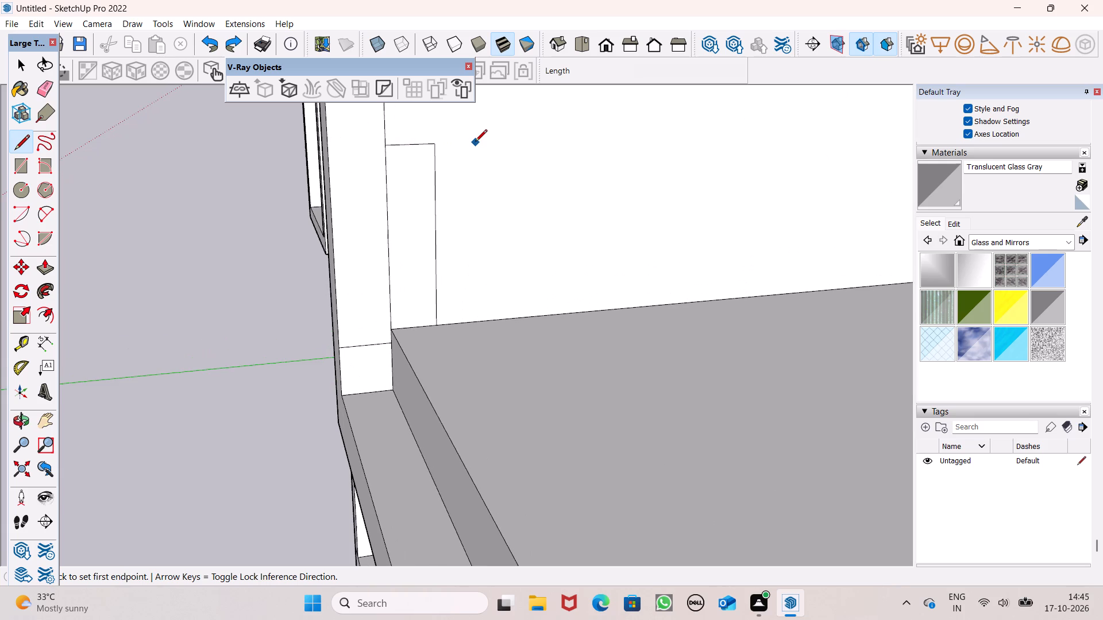
scroll(424, 157, "up", 6)
scroll(325, 169, "up", 3)
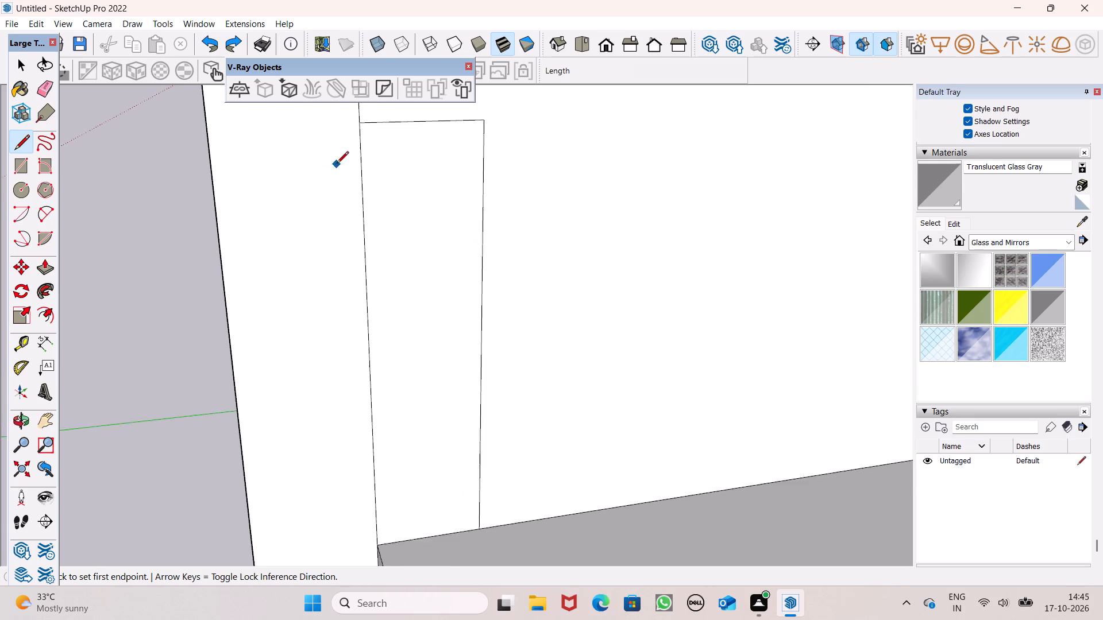
scroll(337, 164, "up", 1)
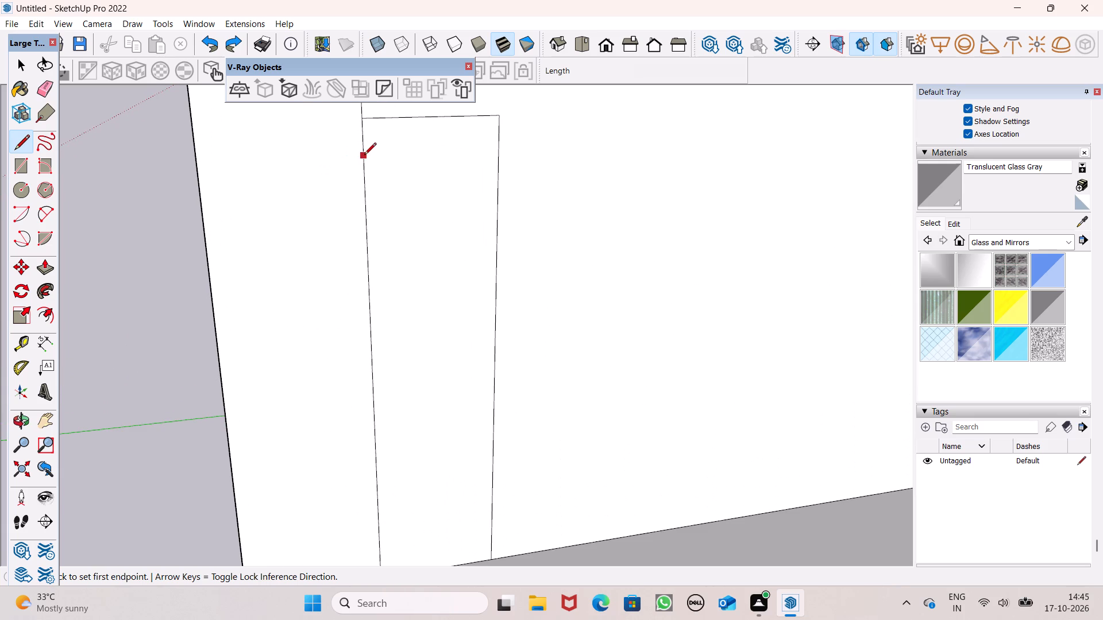
left_click(366, 162)
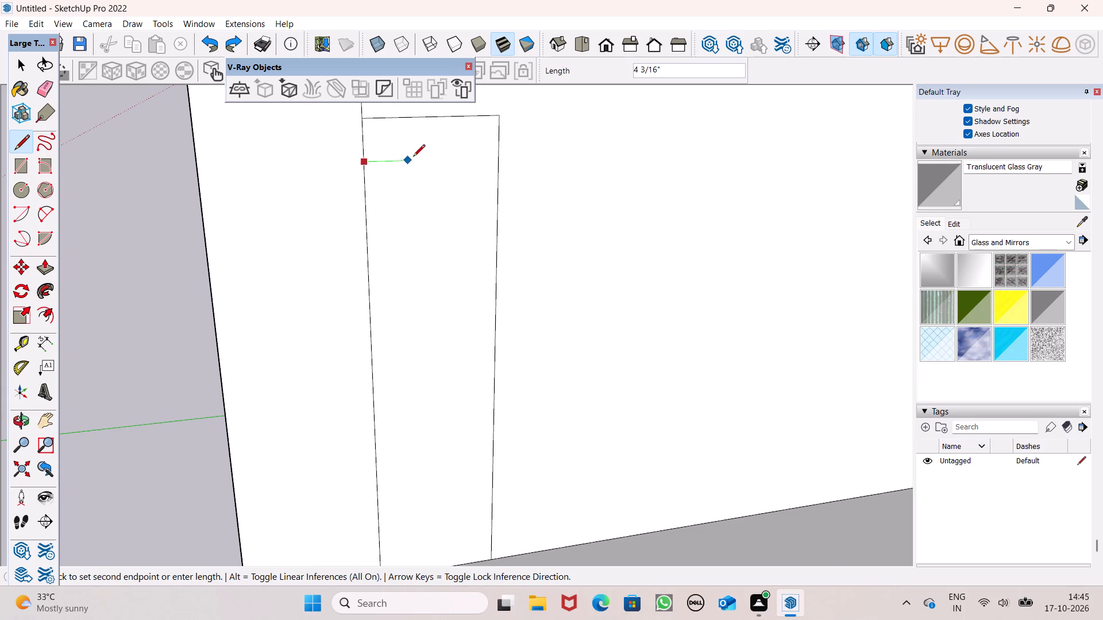
left_click(498, 153)
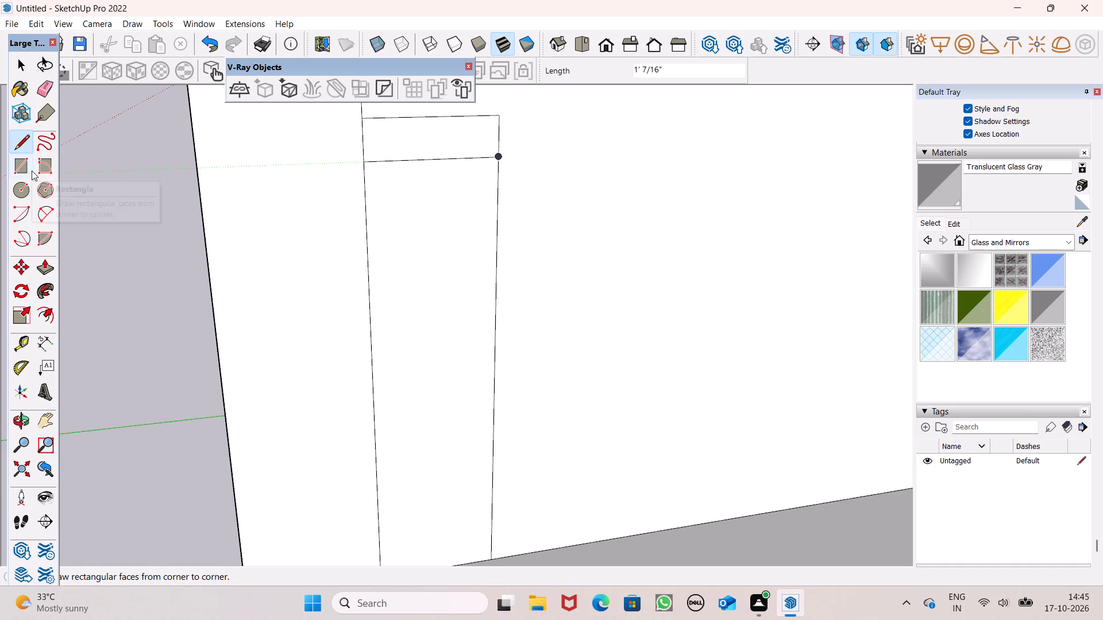
Draw a circle of about 1 9/16" radius midway across the panel, below the horizontal dividing line.
left_click(14, 191)
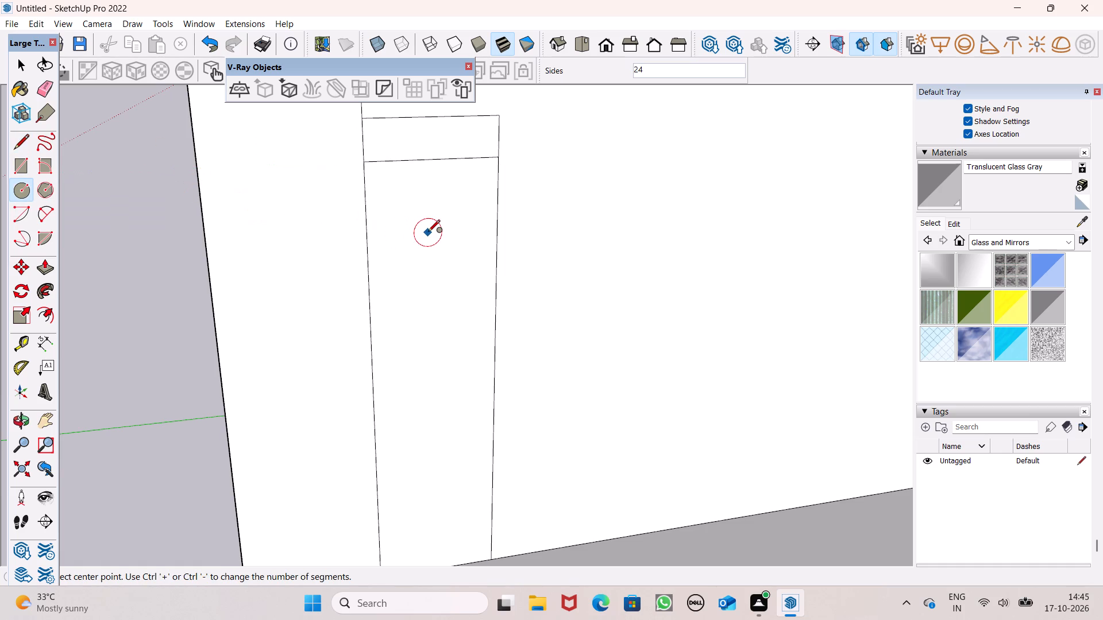
left_click_drag(428, 231, 431, 247)
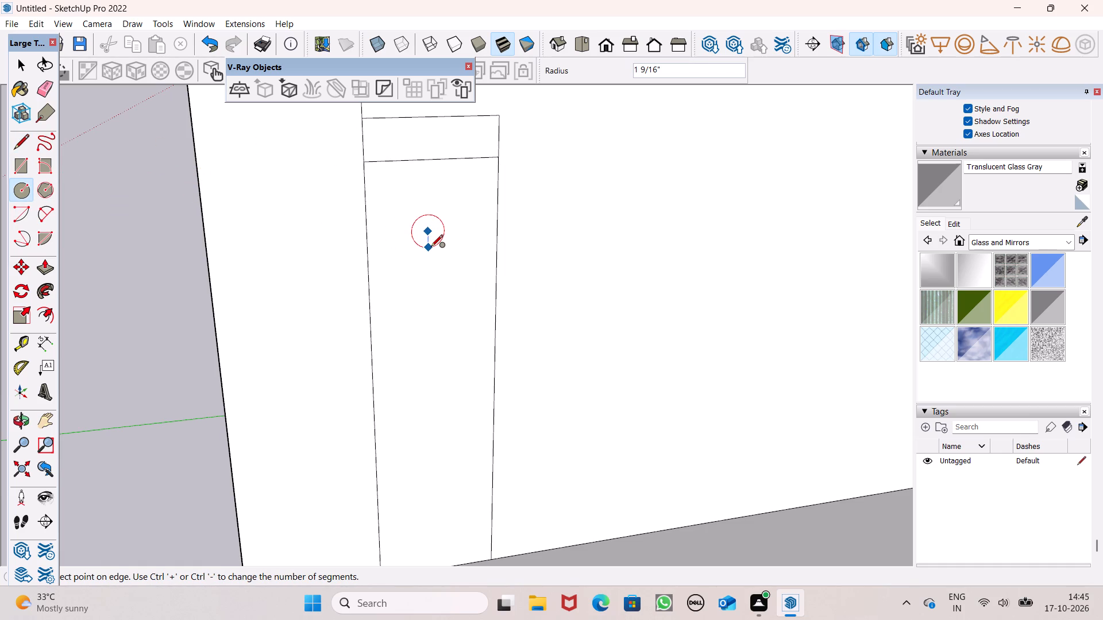
left_click_drag(431, 247, 432, 250)
Copy the circle straight down the panel three times at about 9 1/2" spacing, making a column of four, and deselect.
key("space")
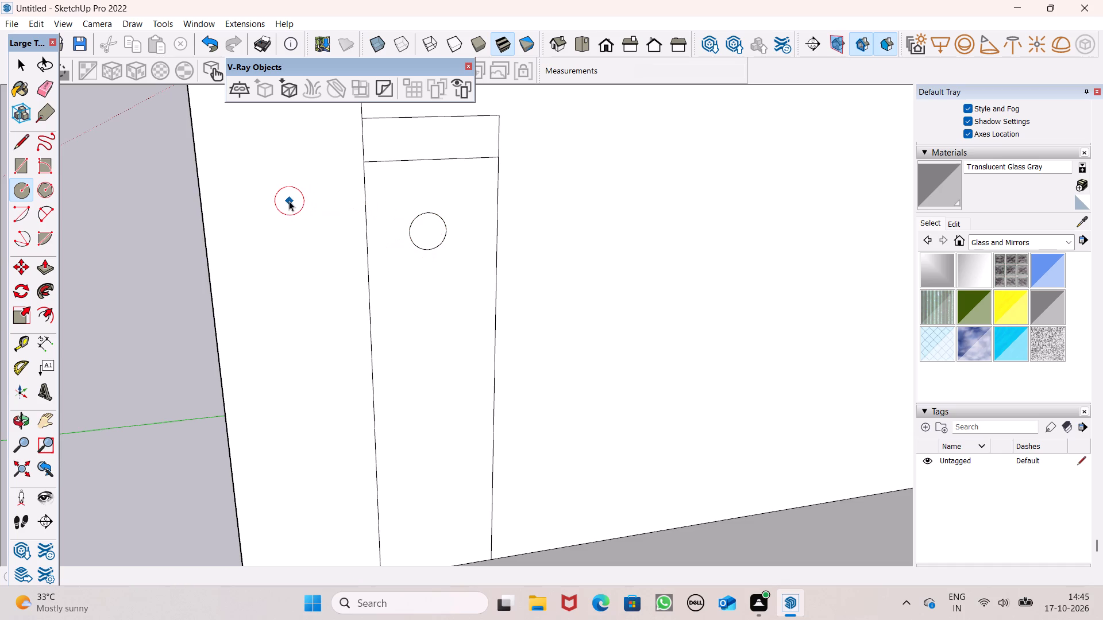
double_click(430, 231)
scroll(426, 212, "down", 2)
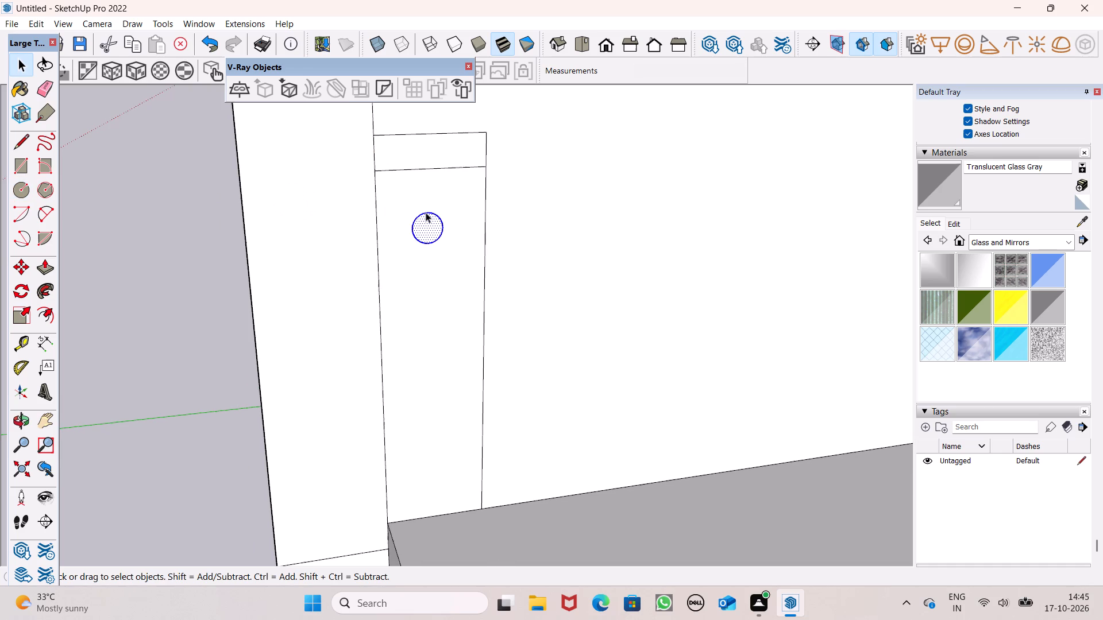
key("m")
key("Return")
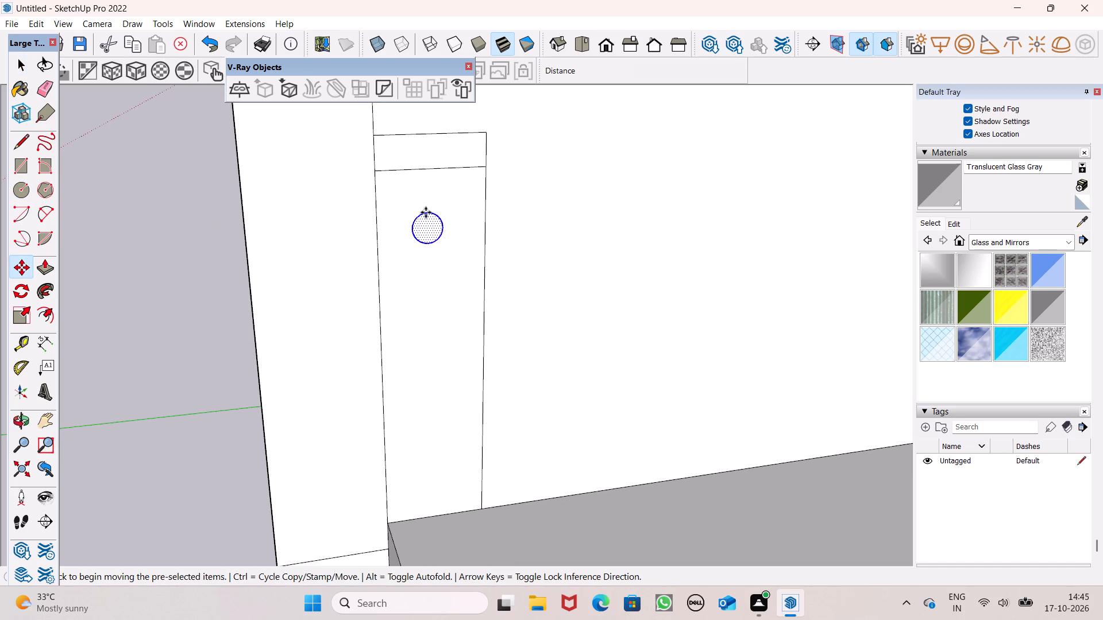
scroll(426, 204, "down", 3)
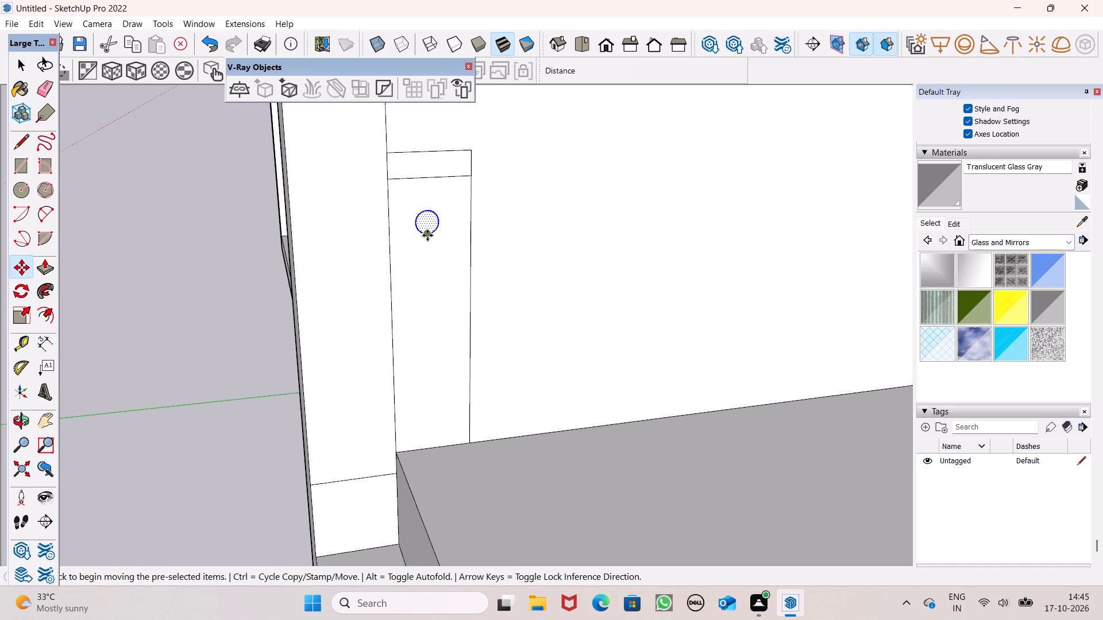
left_click_drag(427, 235, 430, 293, "ctrl")
left_click_drag(428, 294, 431, 348)
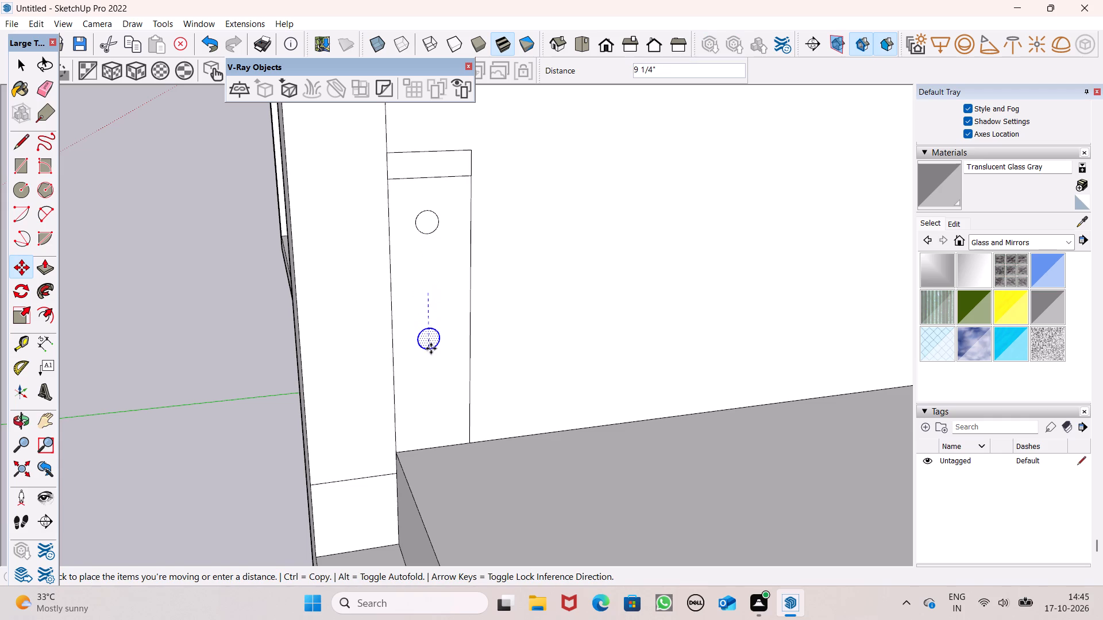
left_click_drag(431, 348, 433, 350)
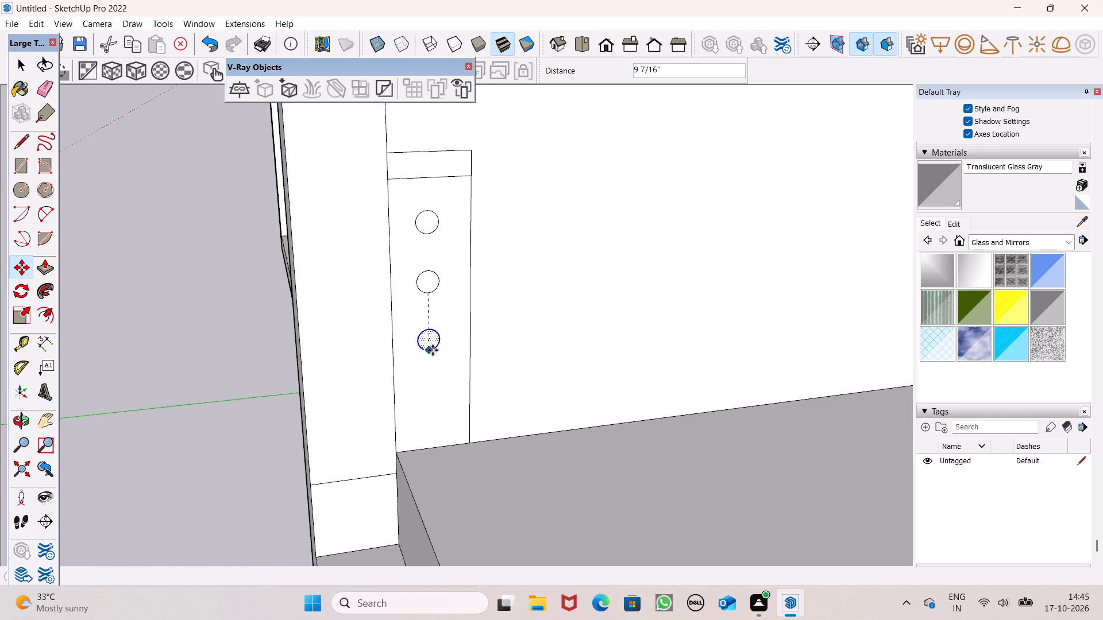
left_click_drag(431, 352, 434, 404)
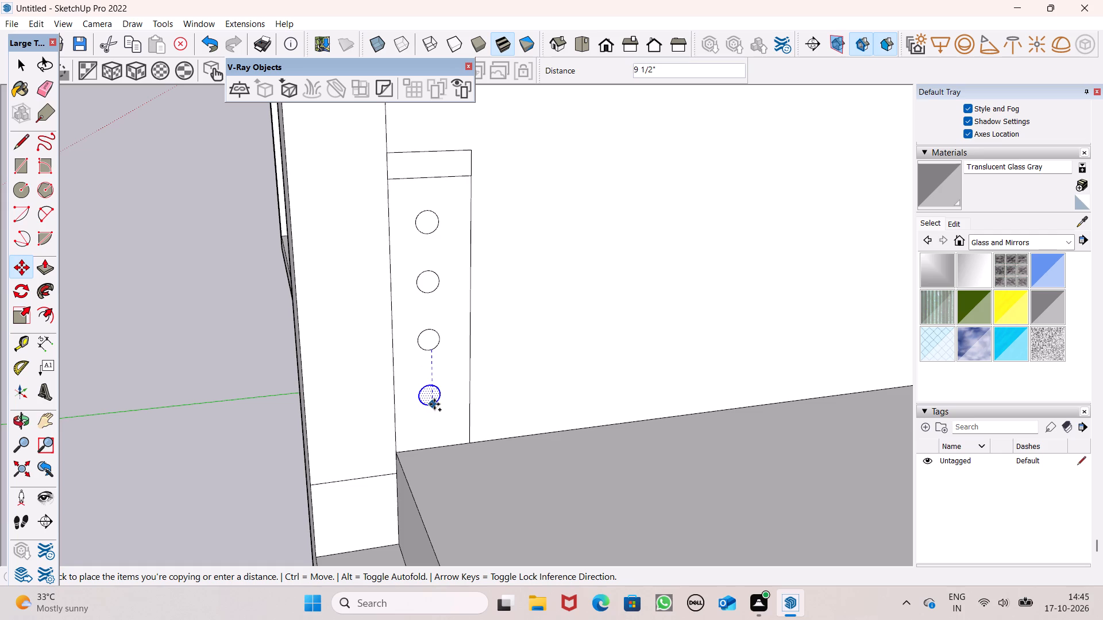
left_click_drag(434, 404, 432, 408)
key("space")
left_click(187, 168)
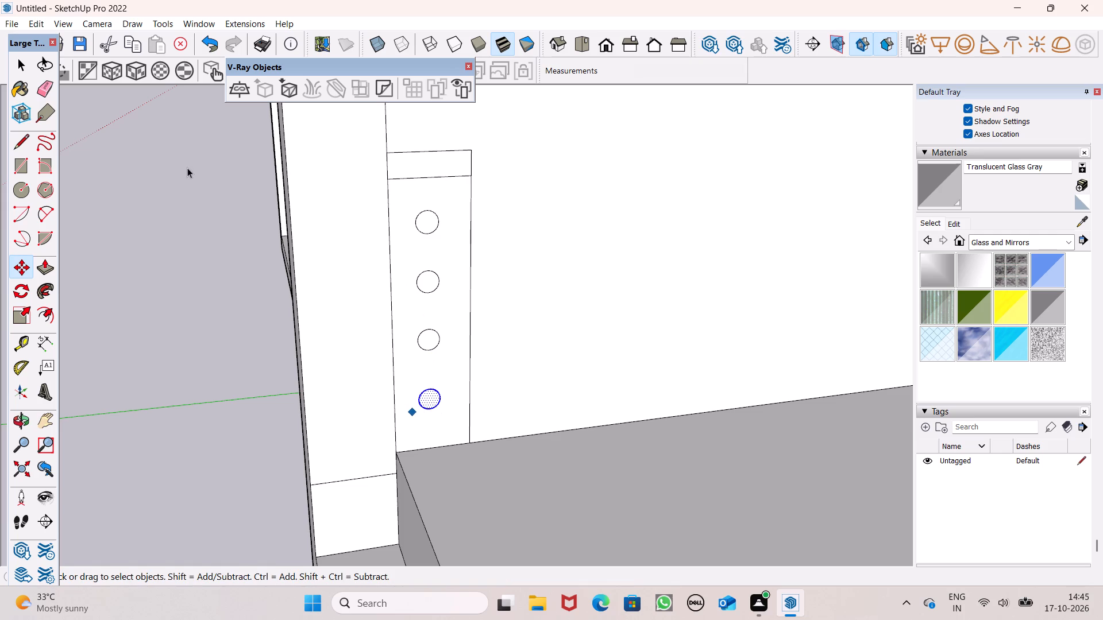
left_click_drag(754, 608, 754, 584)
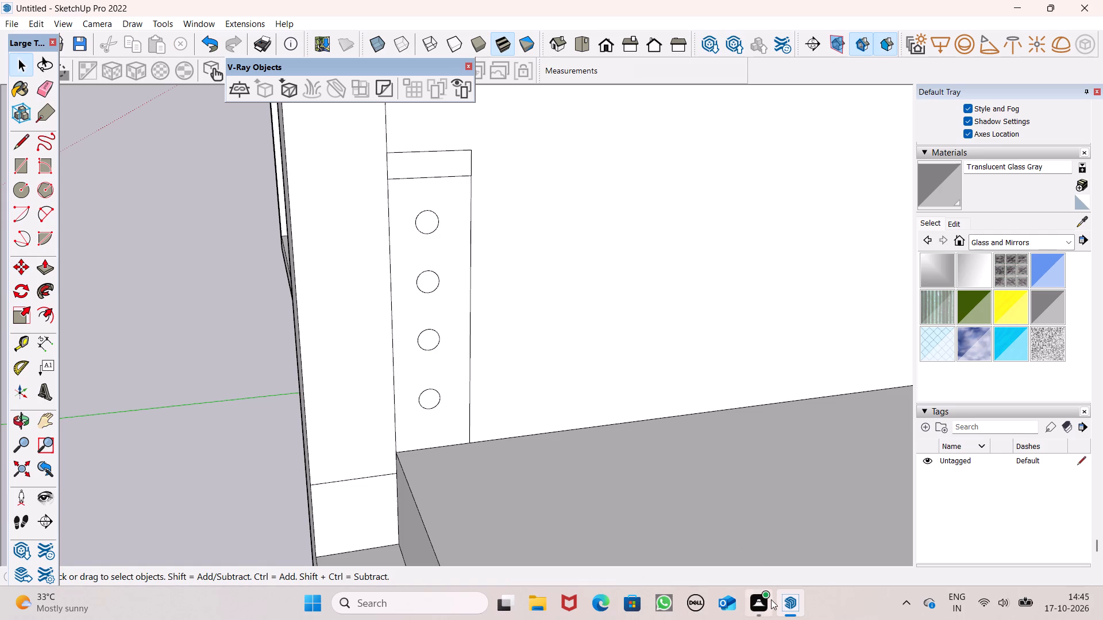
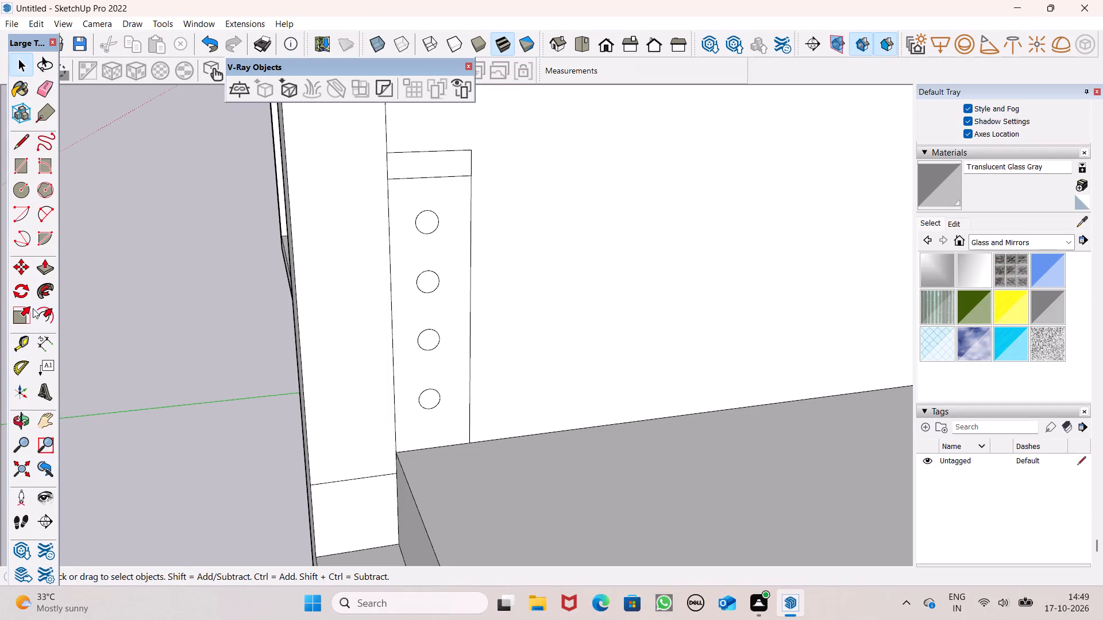
Push/pull the strip above the dividing line about 14' 8" along the balcony opening to form a handrail.
left_click(51, 269)
scroll(204, 241, "down", 6)
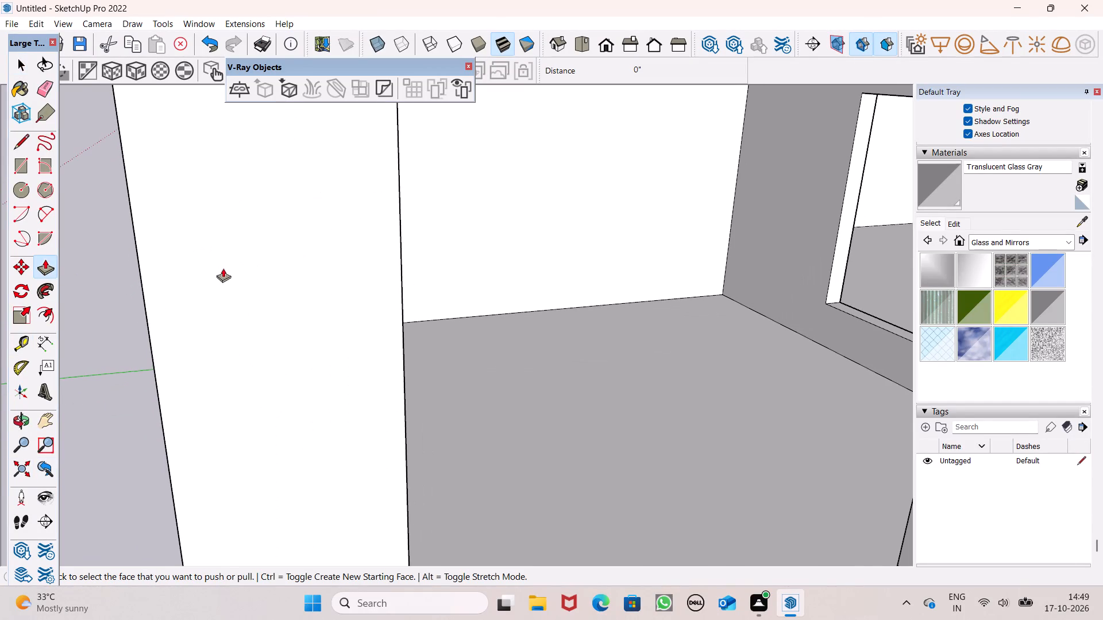
scroll(179, 298, "down", 1)
middle_click_drag(117, 336, 222, 339)
left_click_drag(318, 222, 750, 507)
scroll(398, 304, "down", 6)
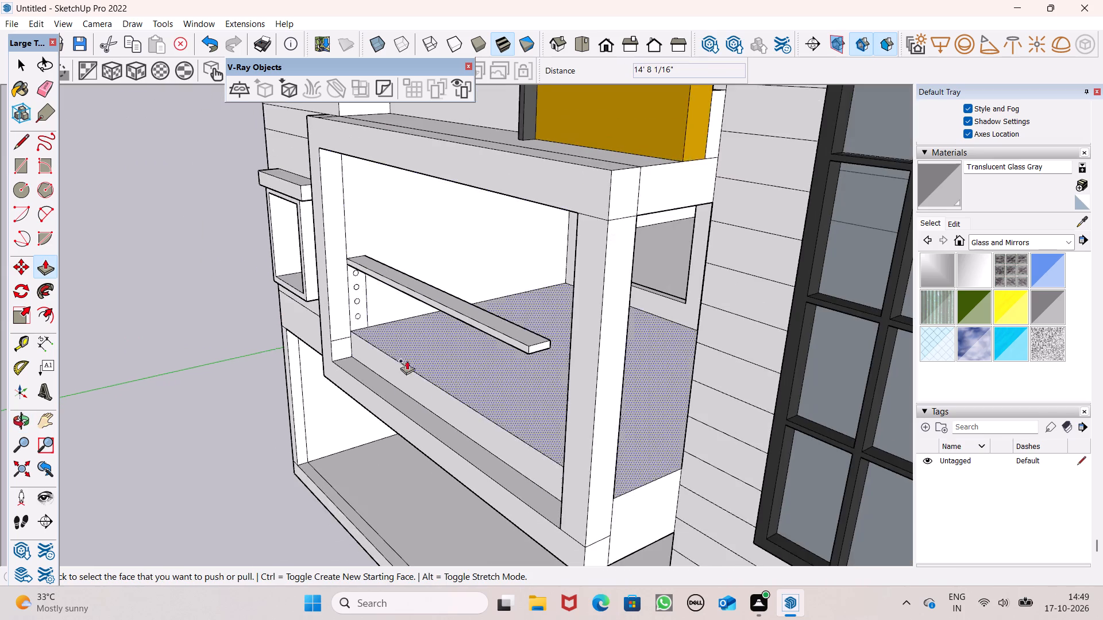
Extend the handrail's free end about 2' 11" and another 6" so it meets the opposite front pillar.
middle_click_drag(434, 384, 514, 394)
scroll(585, 347, "up", 1)
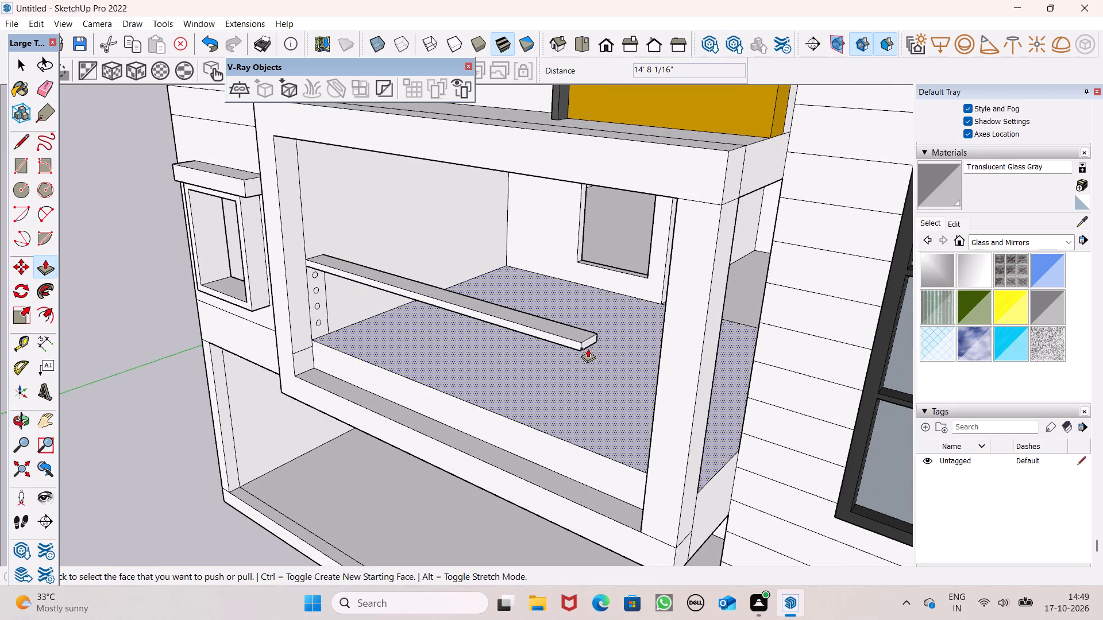
left_click_drag(584, 344, 643, 359, "ctrl")
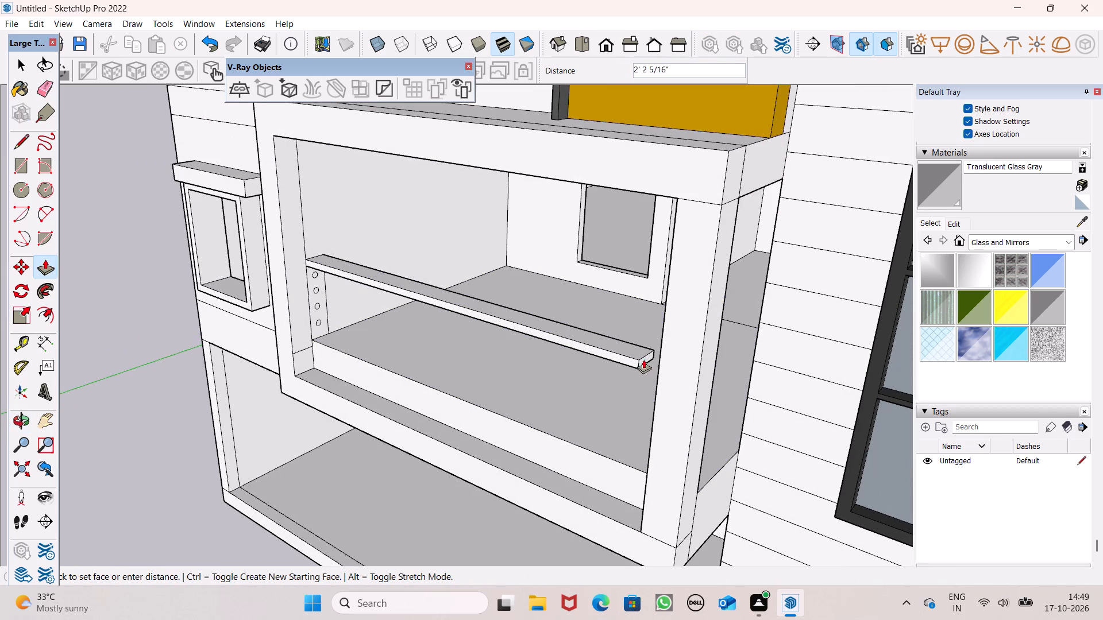
left_click_drag(643, 359, 662, 370, "ctrl")
middle_click_drag(654, 383, 817, 335)
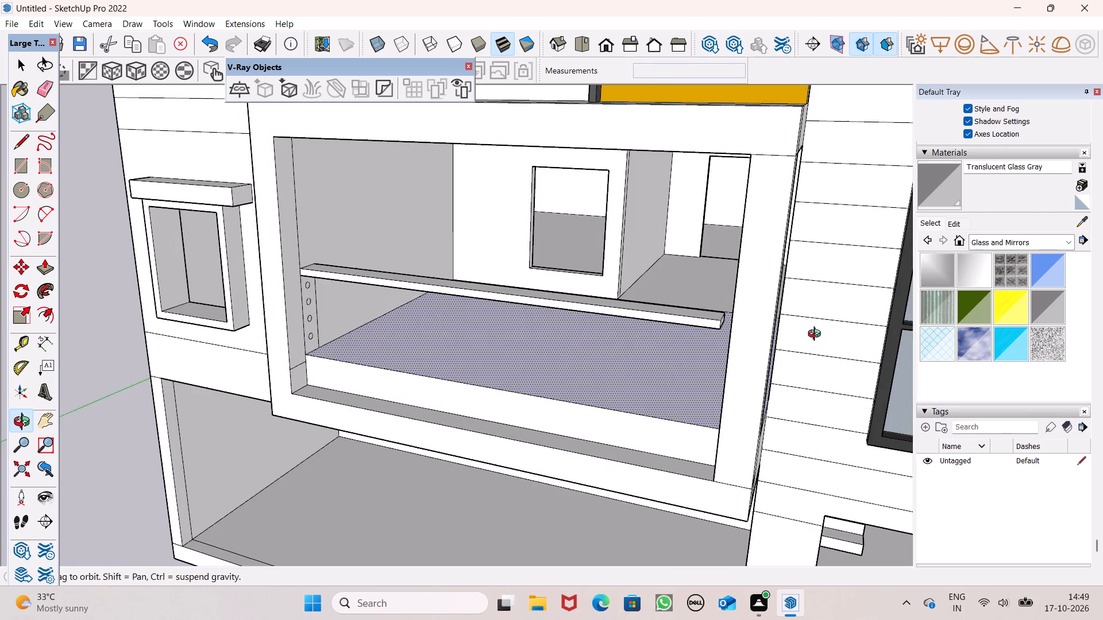
middle_click_drag(817, 335, 834, 334)
scroll(784, 294, "up", 14)
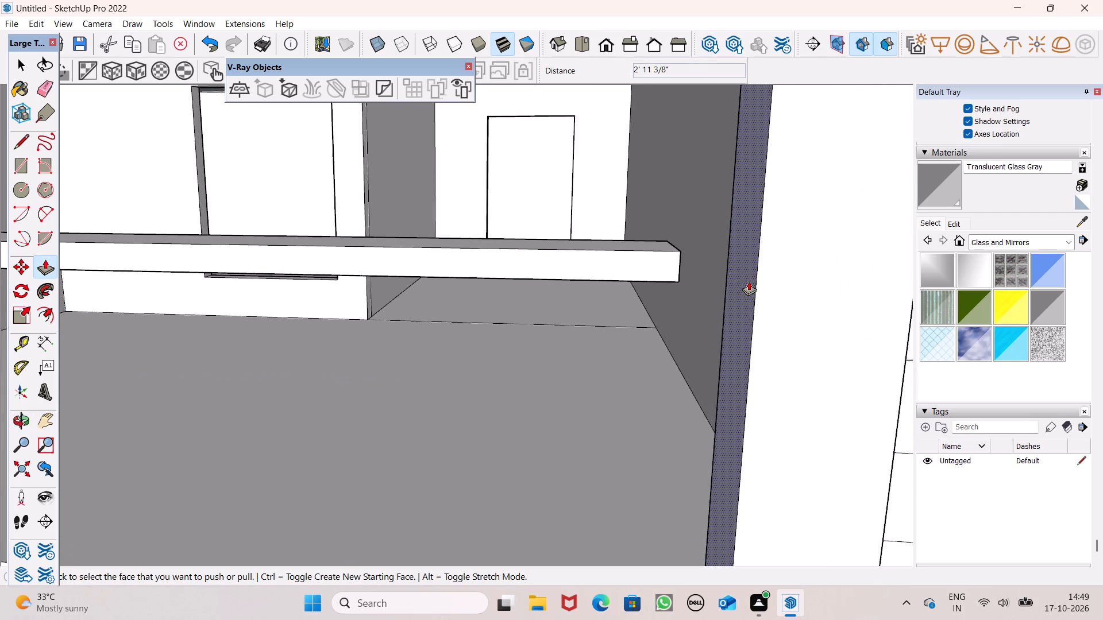
scroll(749, 281, "up", 3)
middle_click_drag(754, 304, 714, 366)
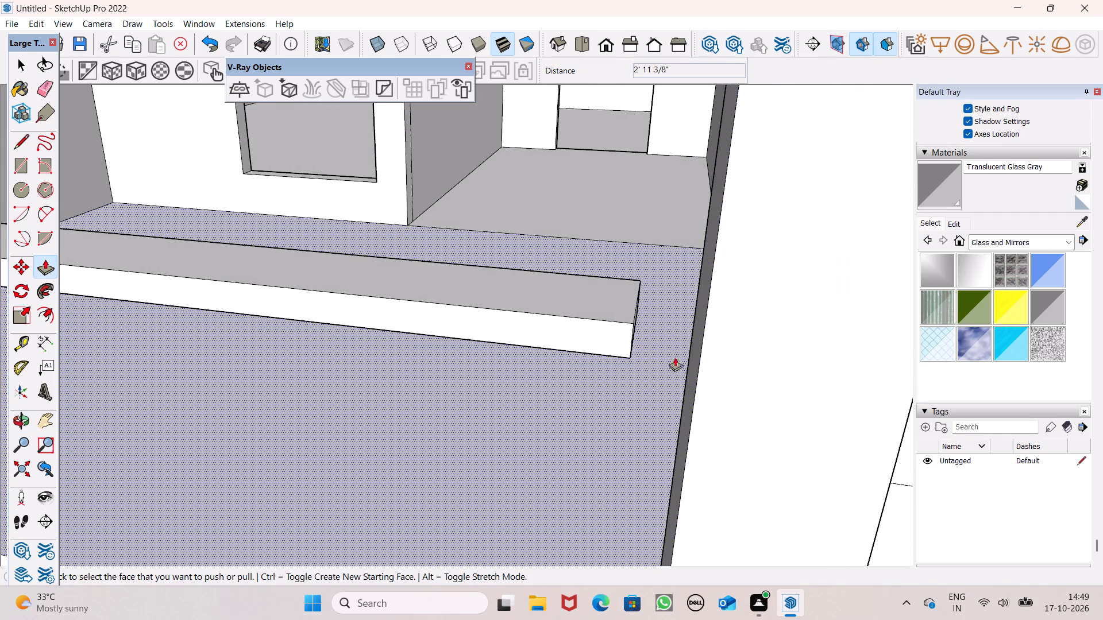
middle_click_drag(692, 363, 680, 362)
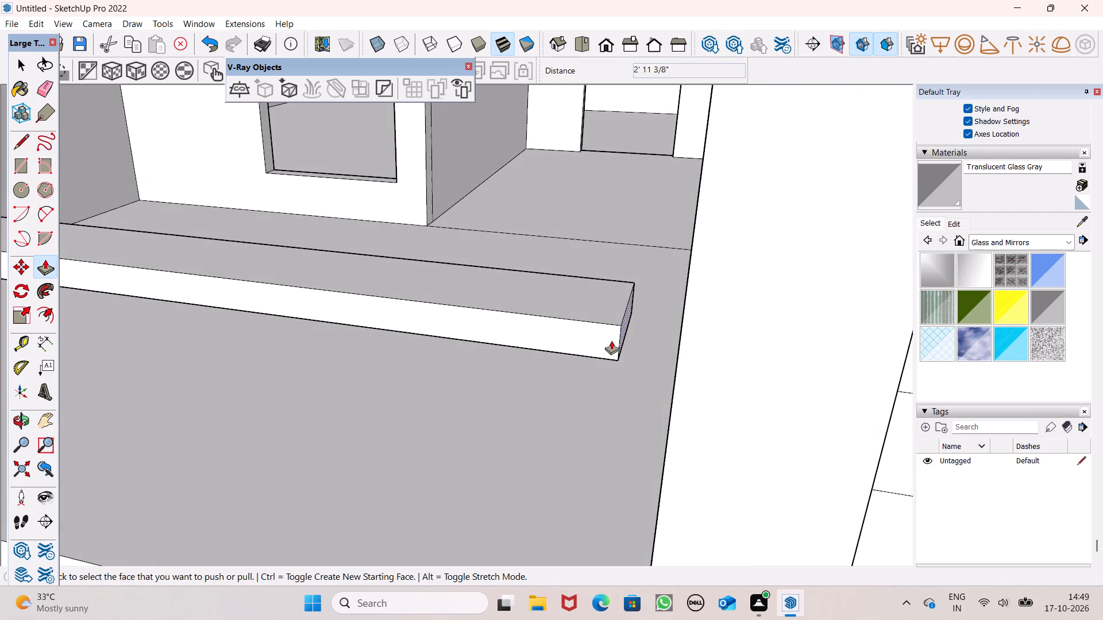
left_click_drag(625, 334, 684, 339)
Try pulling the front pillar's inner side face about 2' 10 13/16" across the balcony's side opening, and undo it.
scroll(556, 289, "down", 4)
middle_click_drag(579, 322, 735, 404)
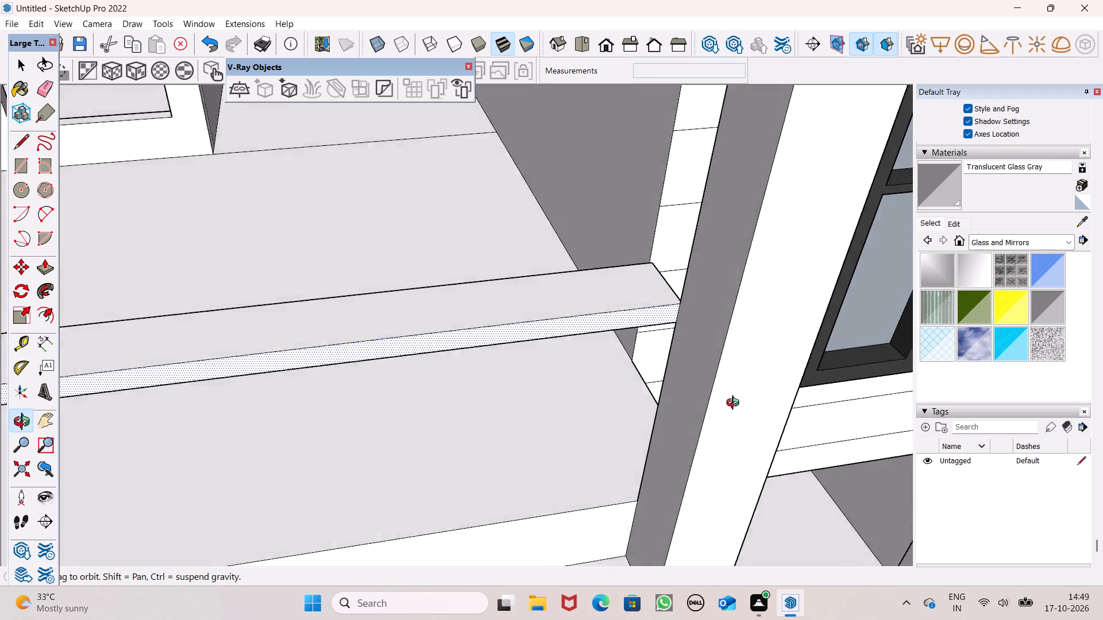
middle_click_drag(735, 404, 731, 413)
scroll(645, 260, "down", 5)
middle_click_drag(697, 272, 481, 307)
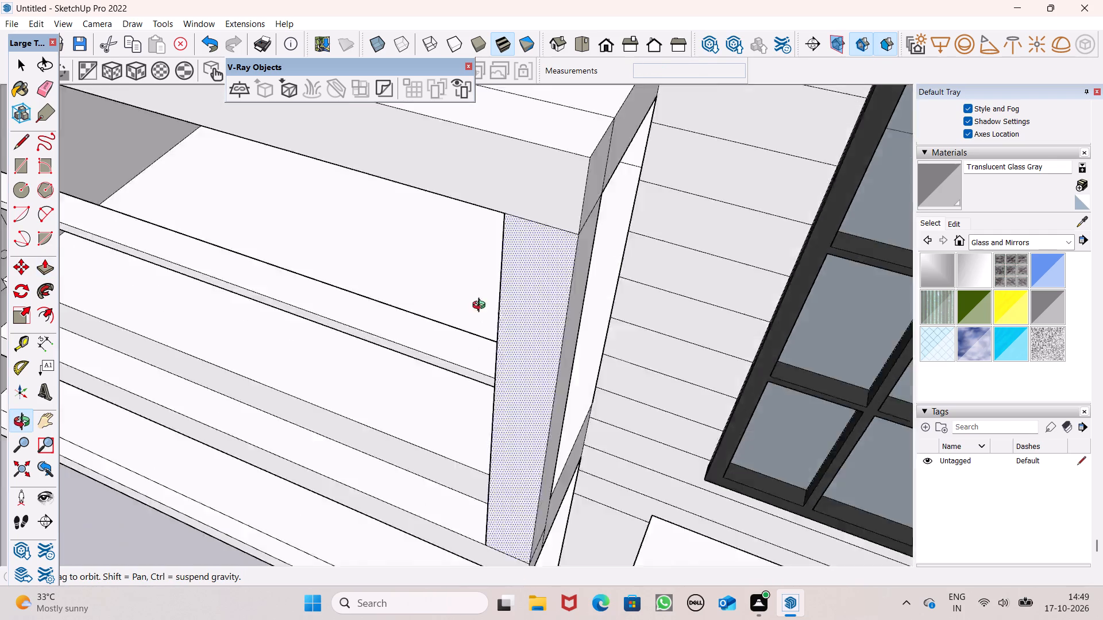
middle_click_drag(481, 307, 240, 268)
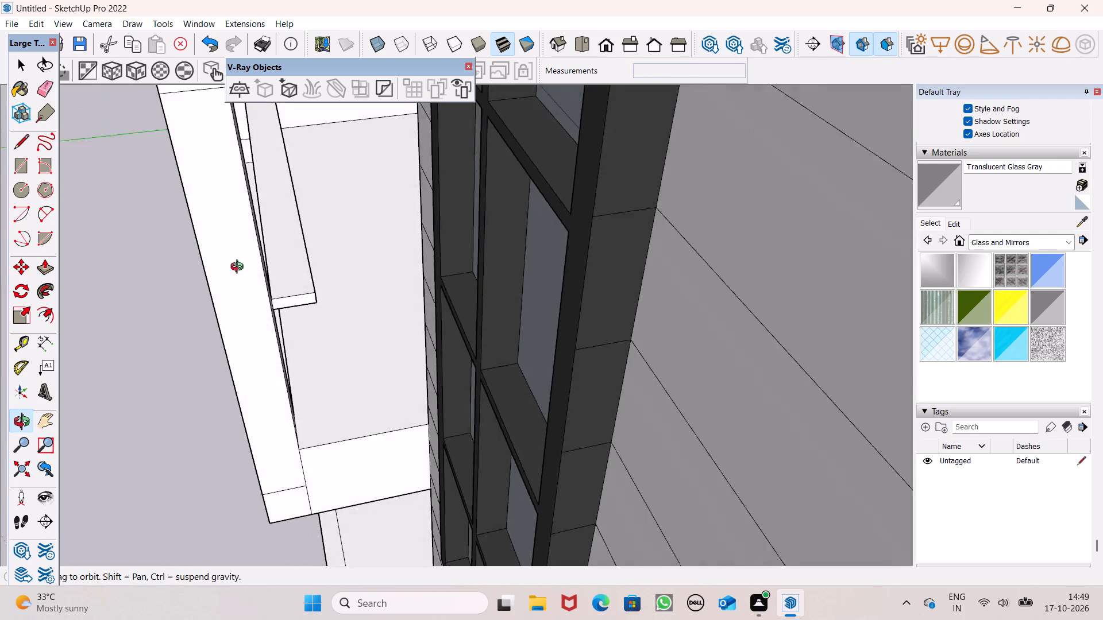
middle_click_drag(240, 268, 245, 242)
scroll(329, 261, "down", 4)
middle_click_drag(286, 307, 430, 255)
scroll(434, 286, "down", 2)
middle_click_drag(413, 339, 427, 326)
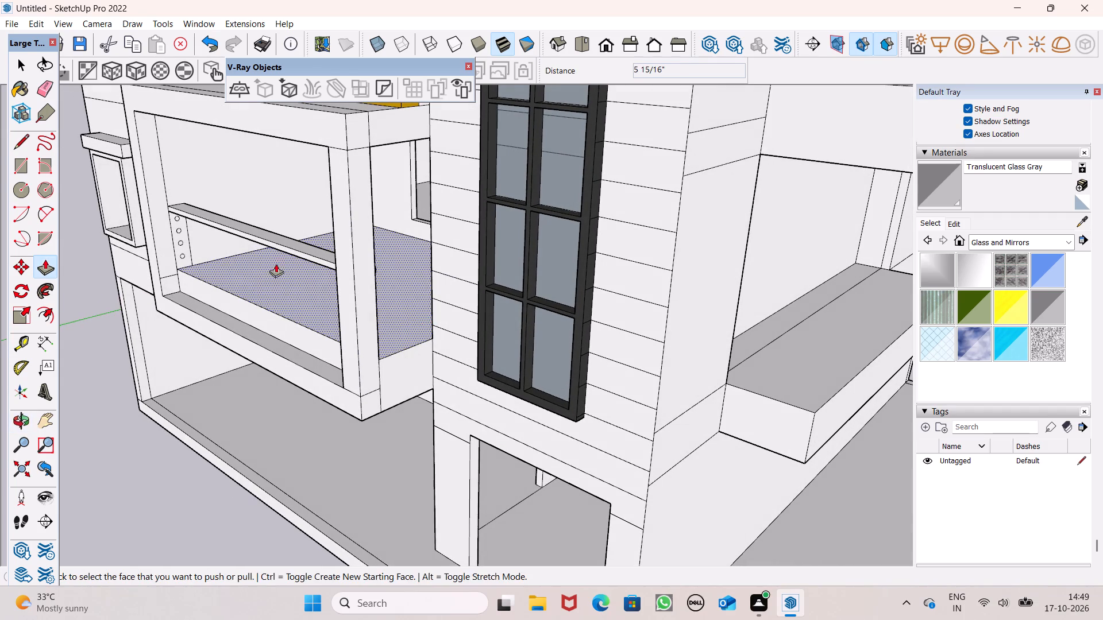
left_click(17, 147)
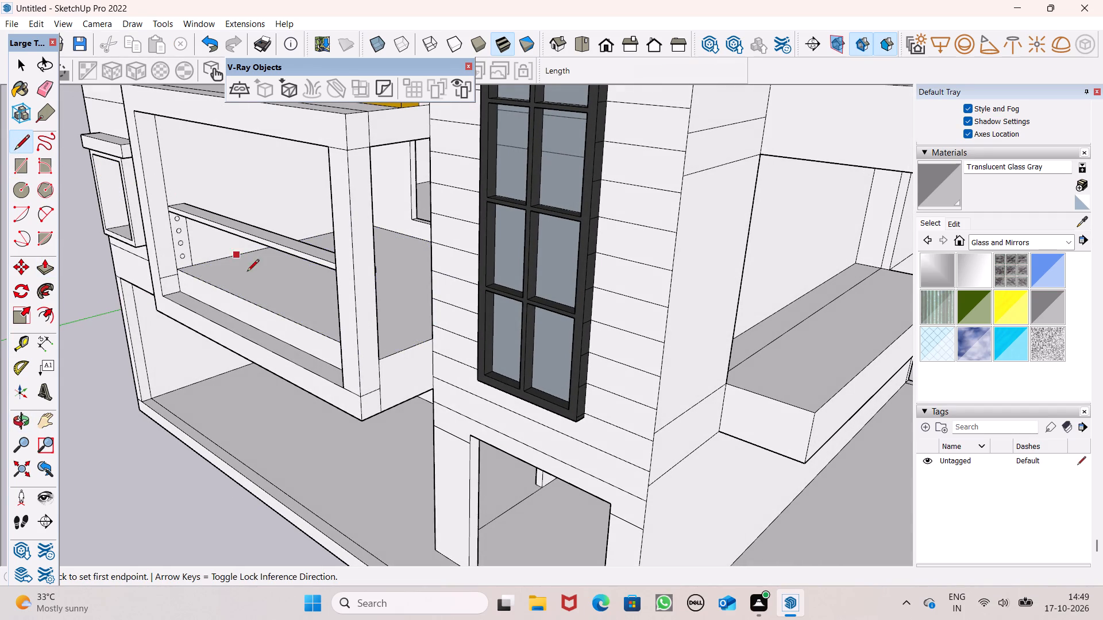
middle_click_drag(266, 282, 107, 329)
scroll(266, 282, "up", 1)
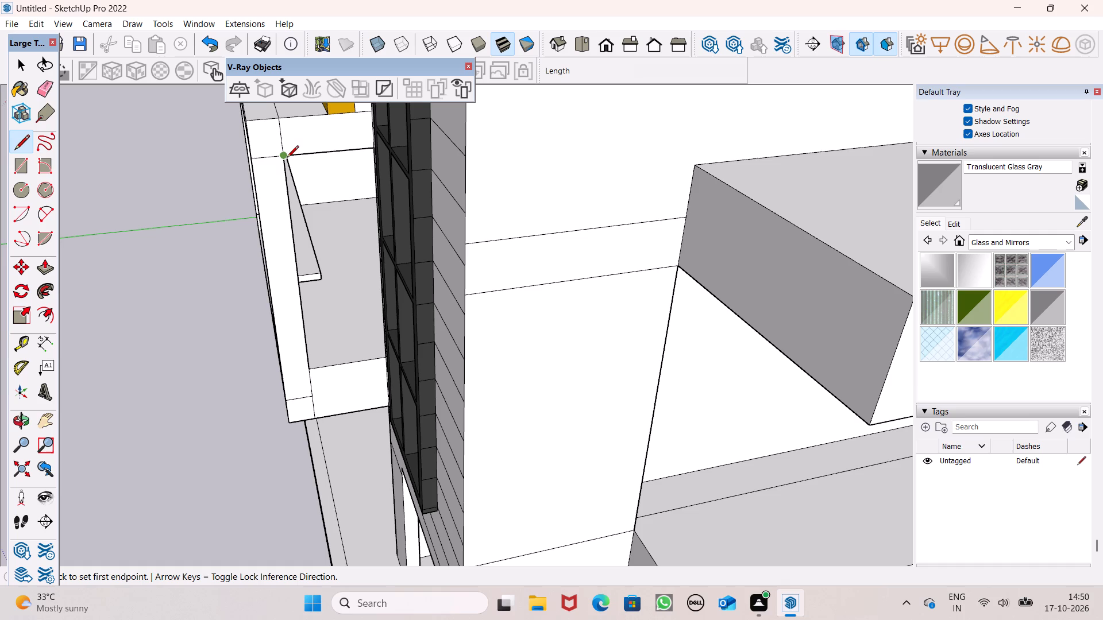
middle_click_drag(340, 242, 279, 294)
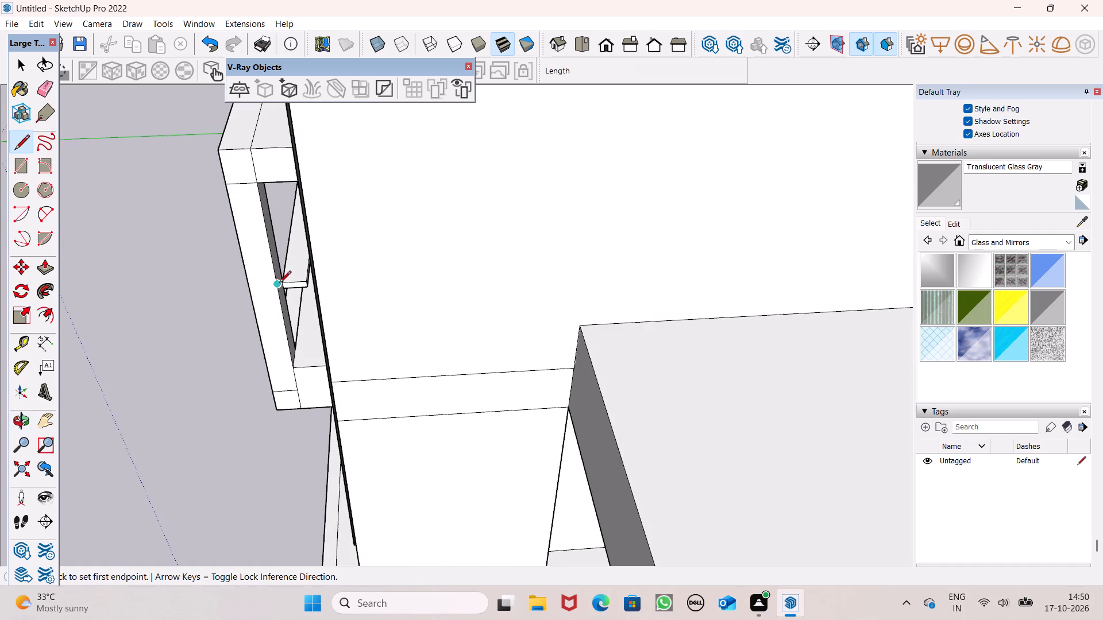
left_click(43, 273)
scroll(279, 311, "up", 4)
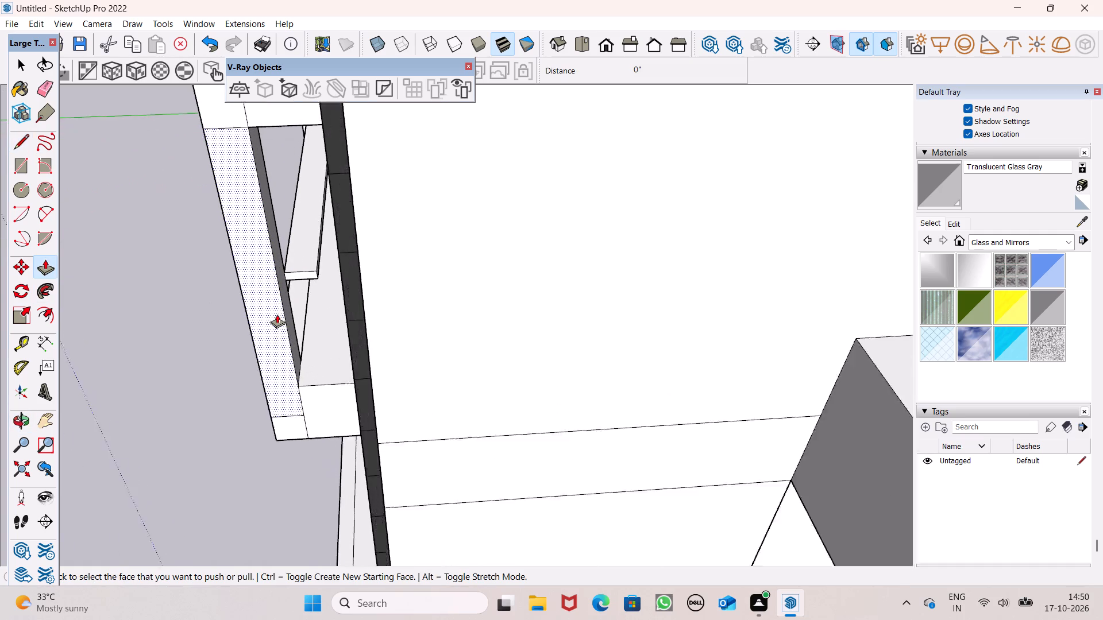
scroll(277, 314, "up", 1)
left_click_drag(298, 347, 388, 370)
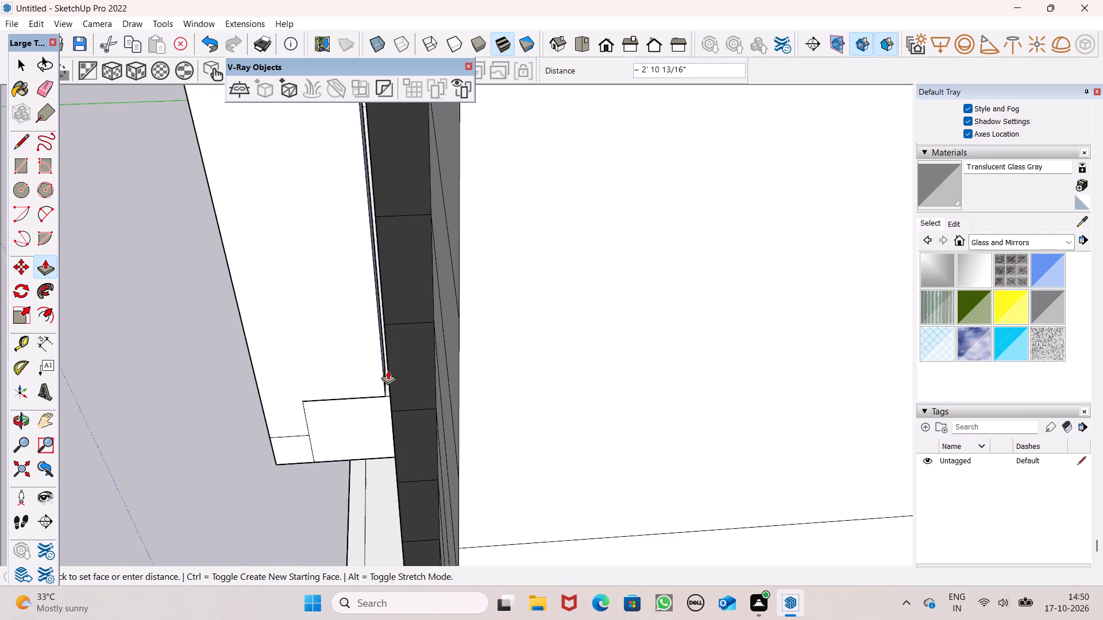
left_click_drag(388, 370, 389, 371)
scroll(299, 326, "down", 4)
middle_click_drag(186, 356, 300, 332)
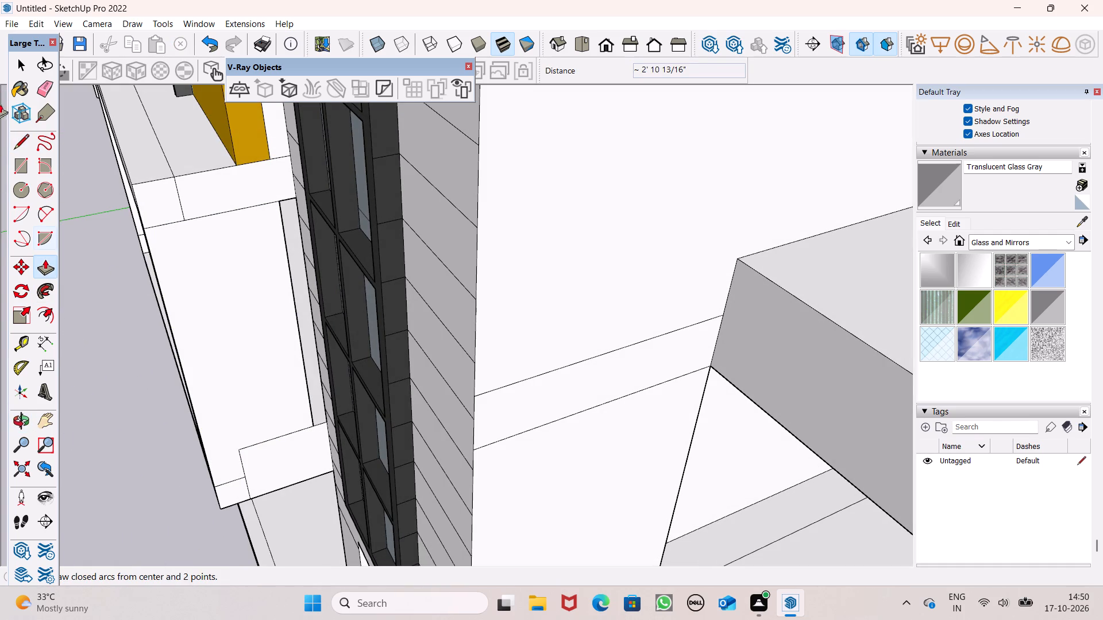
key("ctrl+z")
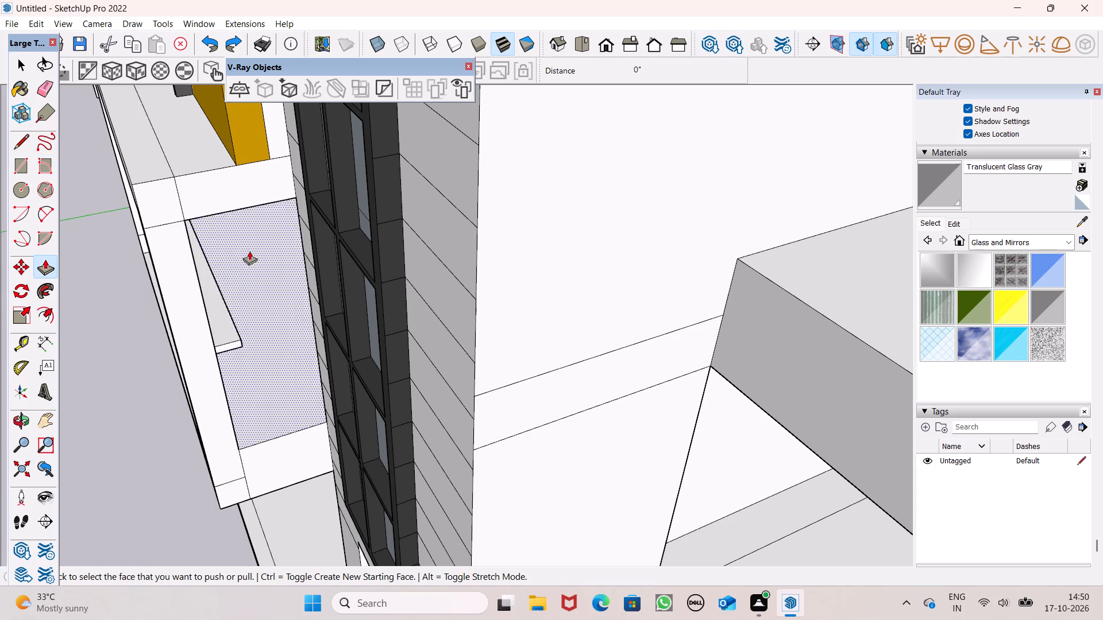
Pull the pillar's inner side face about 2' 2 3/4" across the balcony's side opening, starting a new face.
scroll(253, 248, "down", 3)
middle_click_drag(233, 272, 159, 309)
scroll(223, 327, "up", 5)
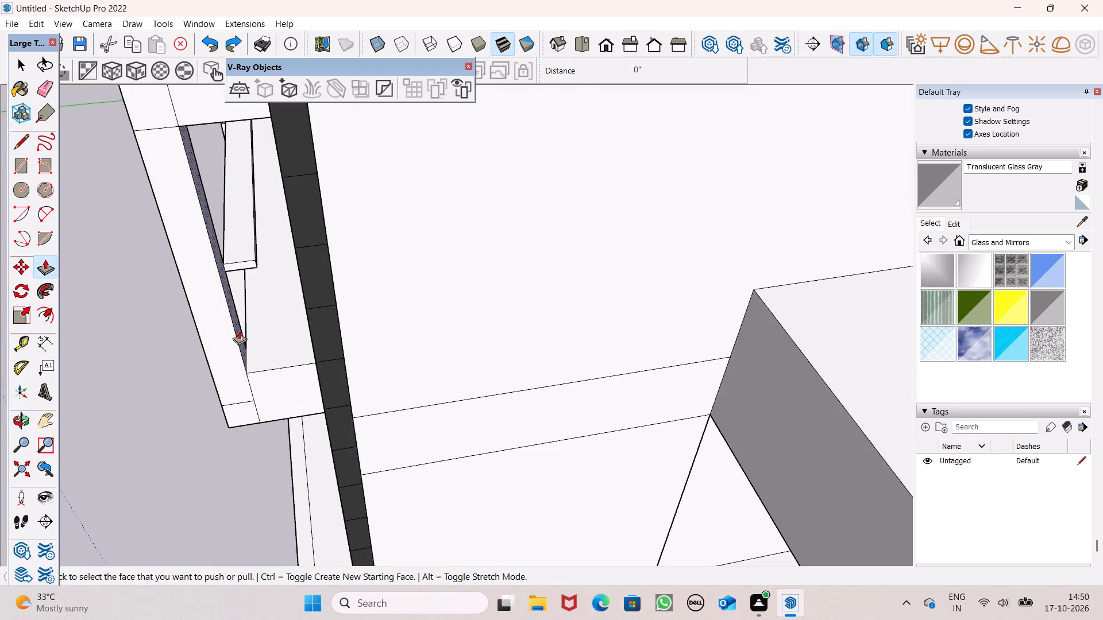
left_click_drag(240, 331, 307, 331)
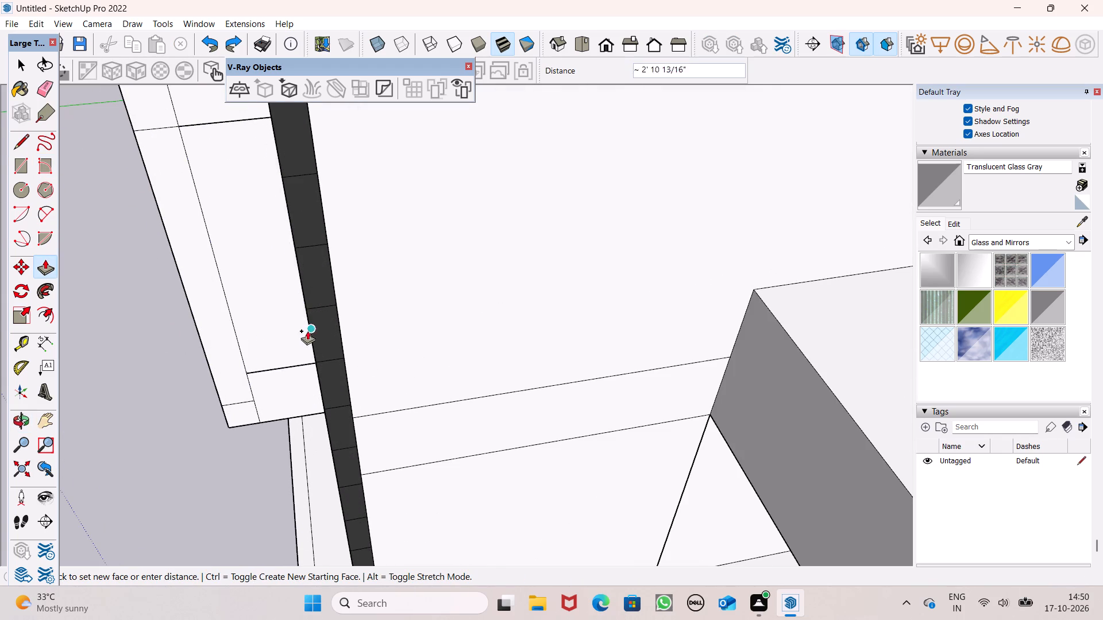
left_click_drag(307, 331, 304, 330)
scroll(238, 301, "down", 1)
middle_click_drag(257, 317, 294, 302)
Extend the new side infill's edge face to the house wall, closing the remaining gap in the side opening.
scroll(287, 313, "up", 7)
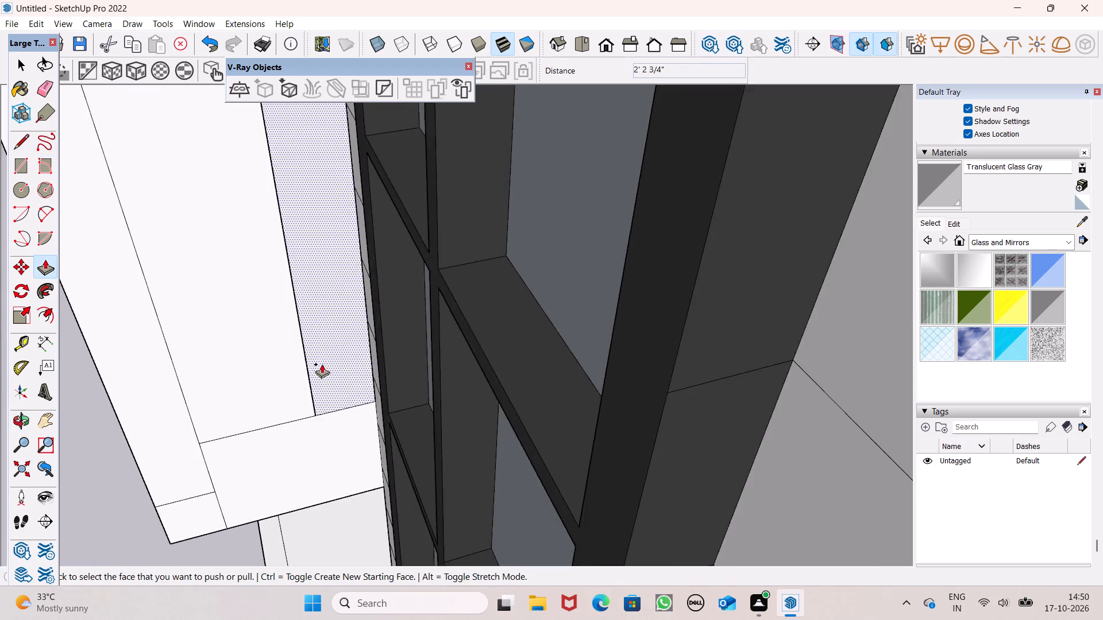
middle_click_drag(321, 364, 300, 384)
scroll(325, 370, "up", 4)
middle_click_drag(327, 363, 317, 387)
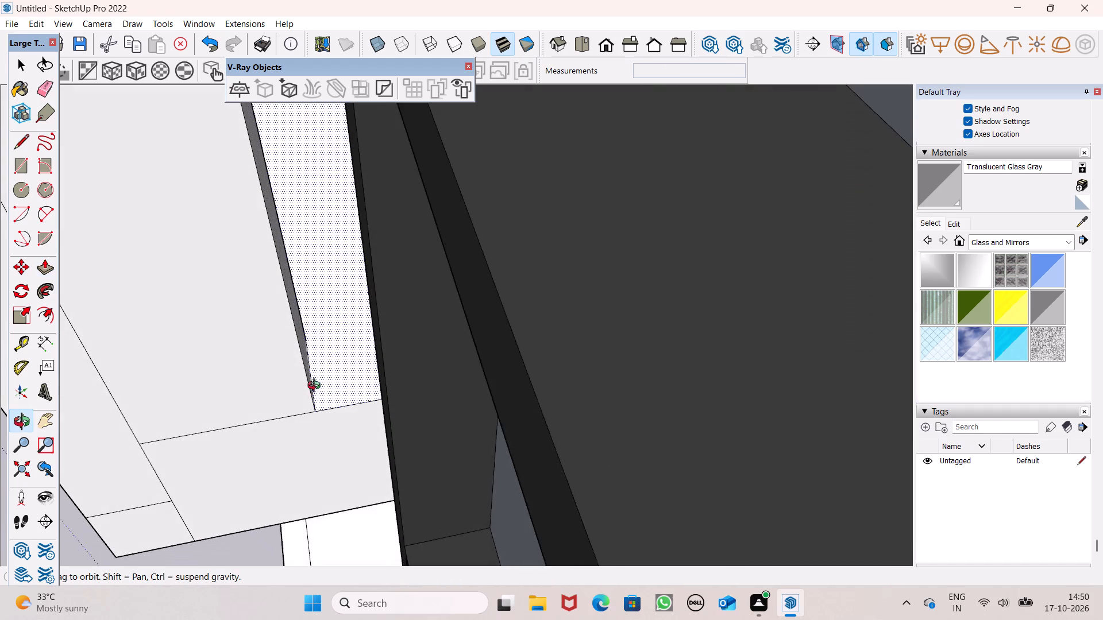
middle_click_drag(317, 387, 308, 390)
left_click_drag(308, 352, 322, 352)
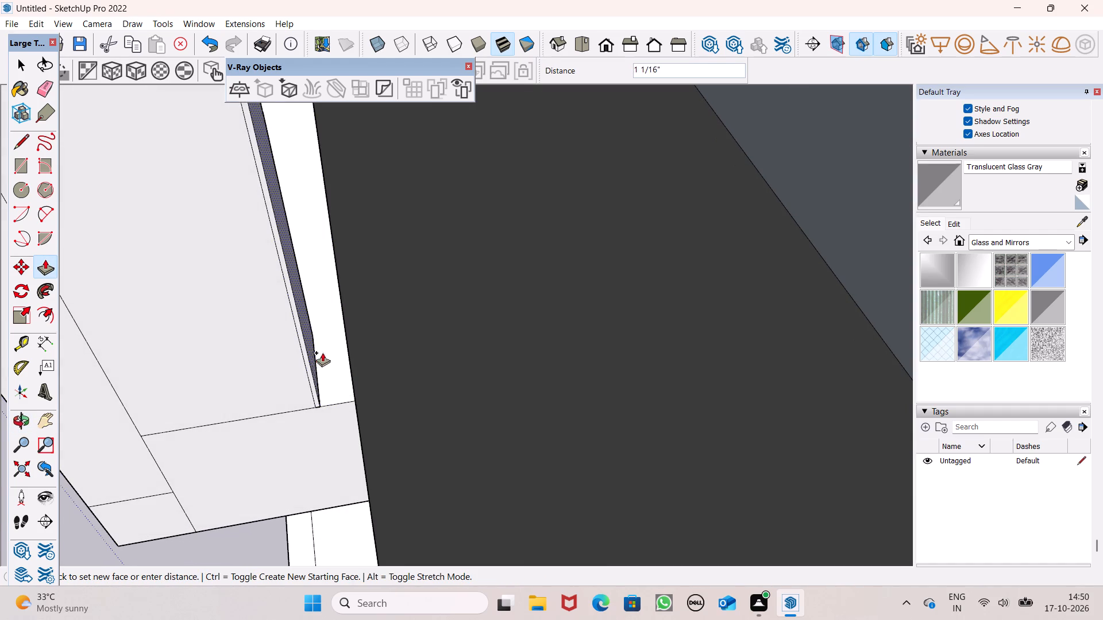
left_click_drag(322, 352, 351, 348)
Examine the front facade and the balcony with its handrail and closed side.
scroll(233, 337, "down", 4)
middle_click_drag(177, 375, 353, 336)
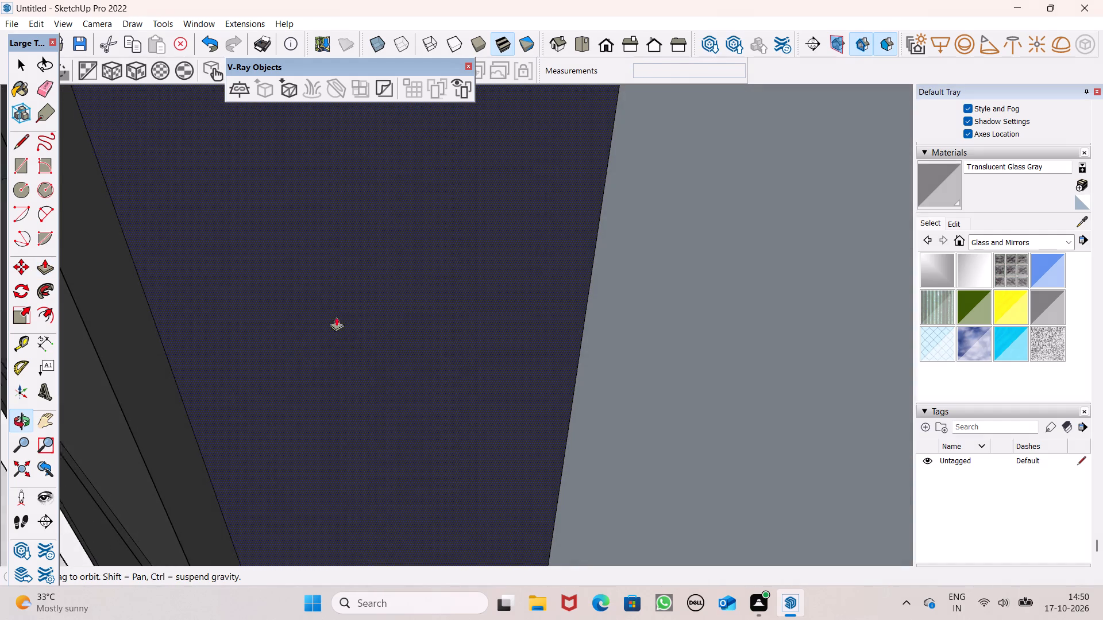
key("c")
key("space")
left_click(573, 45)
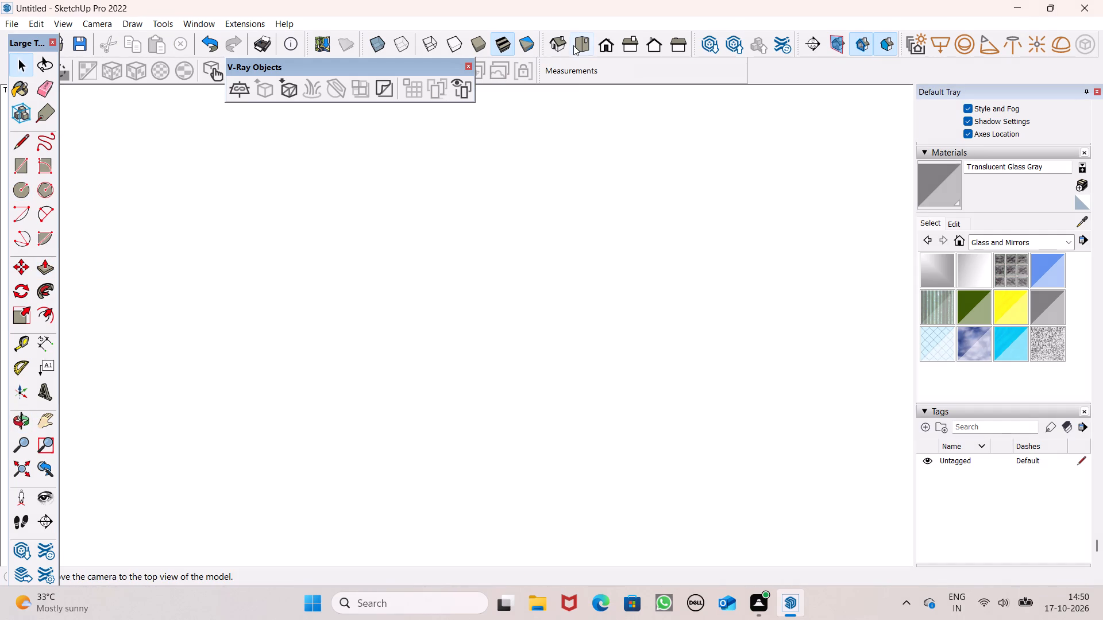
scroll(574, 59, "down", 8)
scroll(298, 507, "down", 6)
scroll(308, 351, "down", 18)
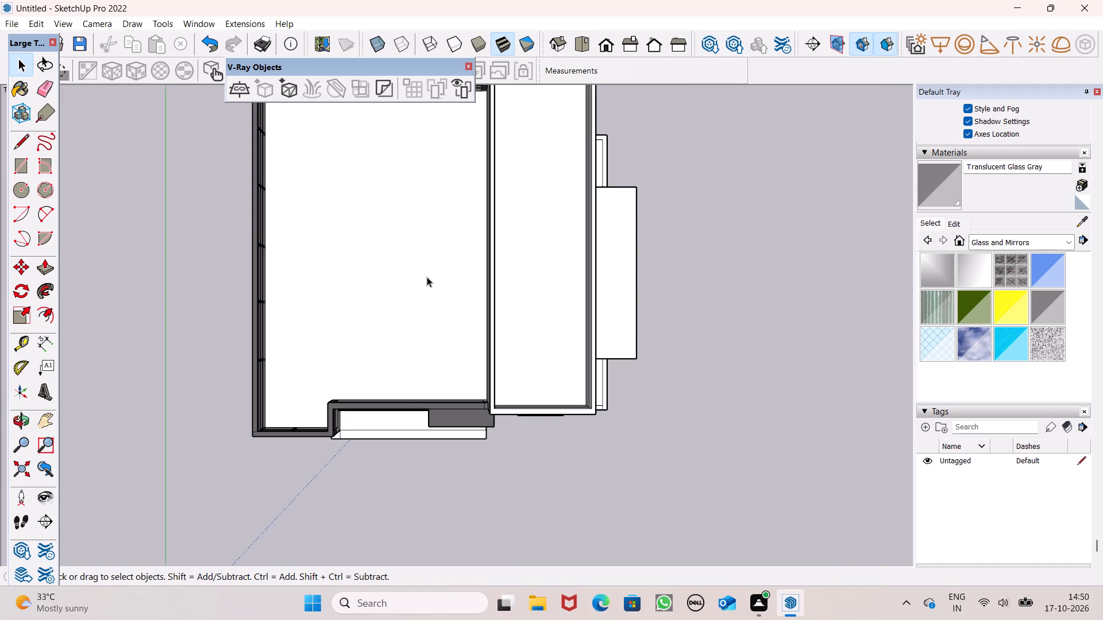
middle_click_drag(415, 399, 448, 66)
middle_click_drag(372, 476, 495, 288)
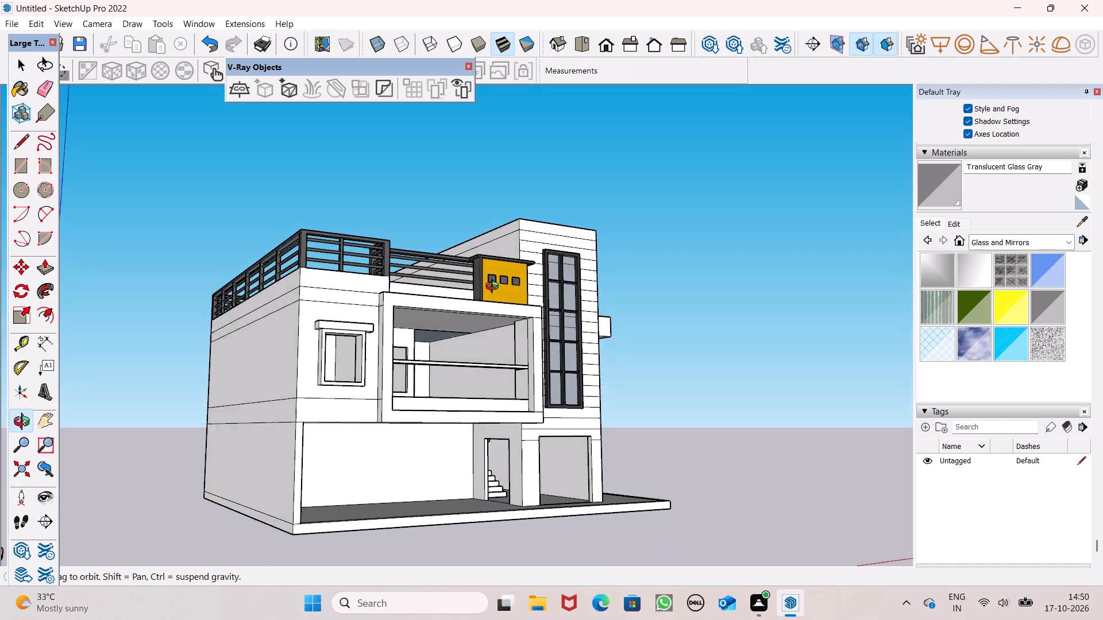
middle_click_drag(495, 288, 129, 486)
scroll(248, 465, "up", 8)
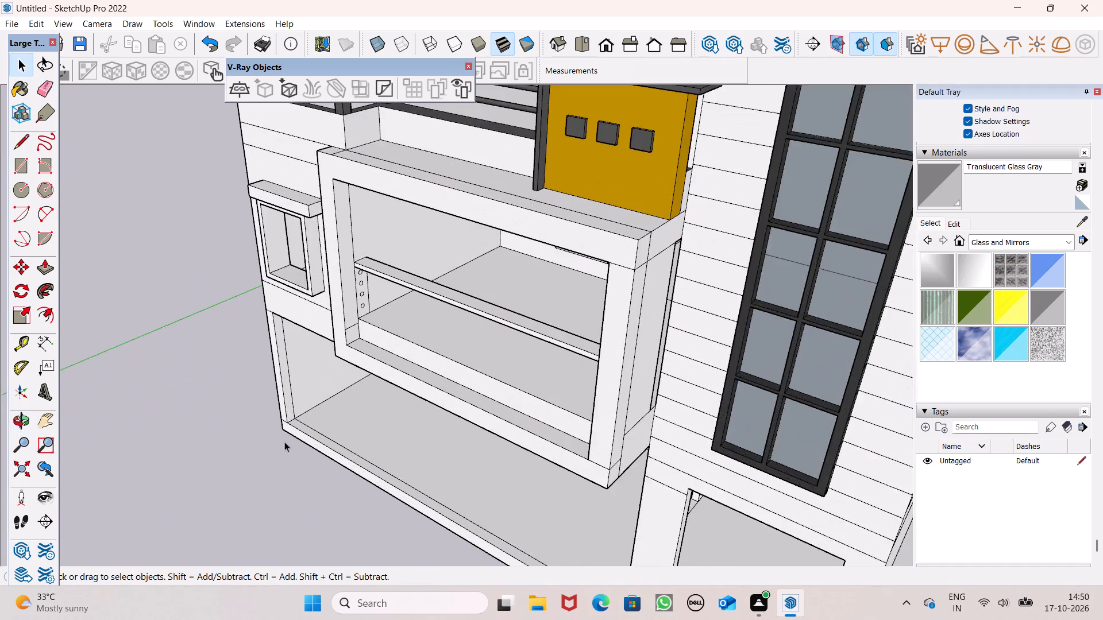
scroll(284, 441, "up", 1)
scroll(423, 351, "up", 1)
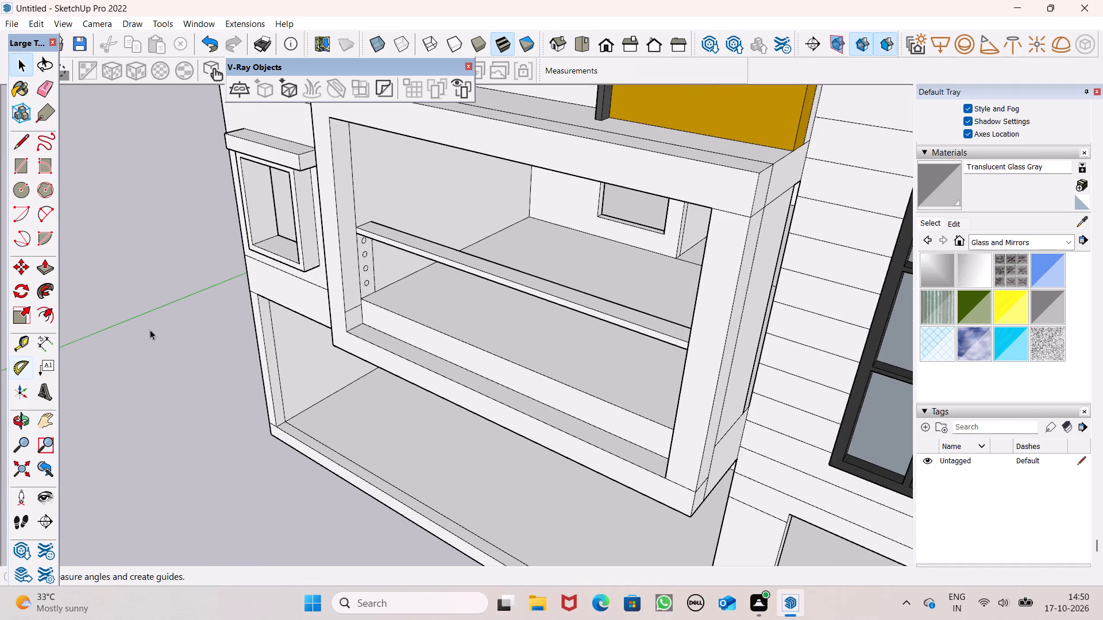
Push/pull the upper two circles about 18' 1" into round rails spanning the balcony opening to the opposite pillar.
left_click(42, 266)
scroll(346, 267, "up", 2)
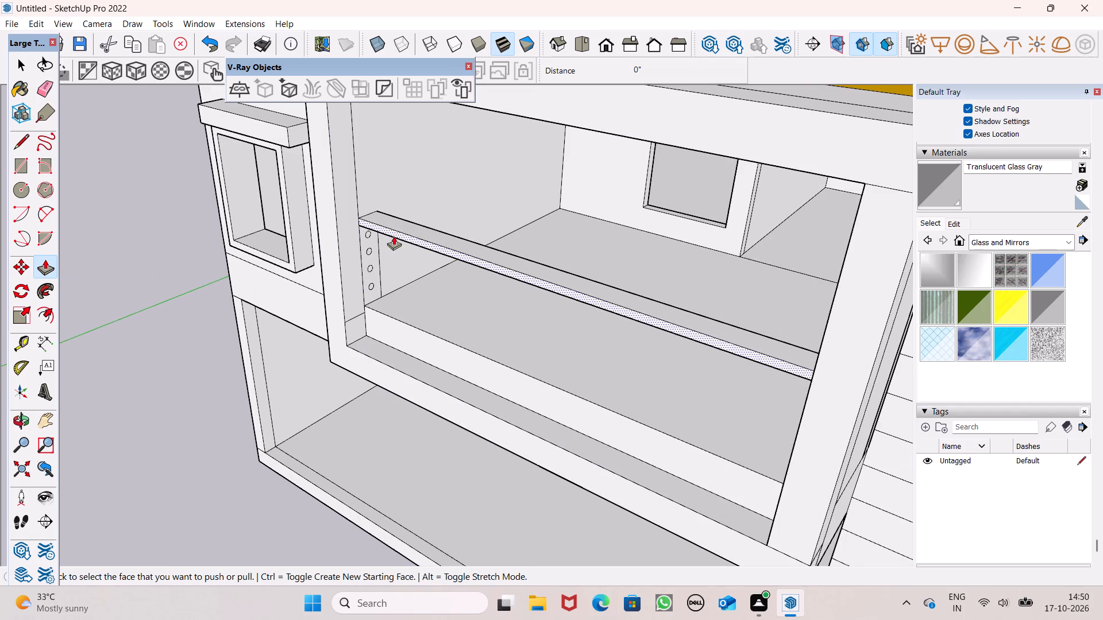
left_click_drag(369, 234, 721, 383)
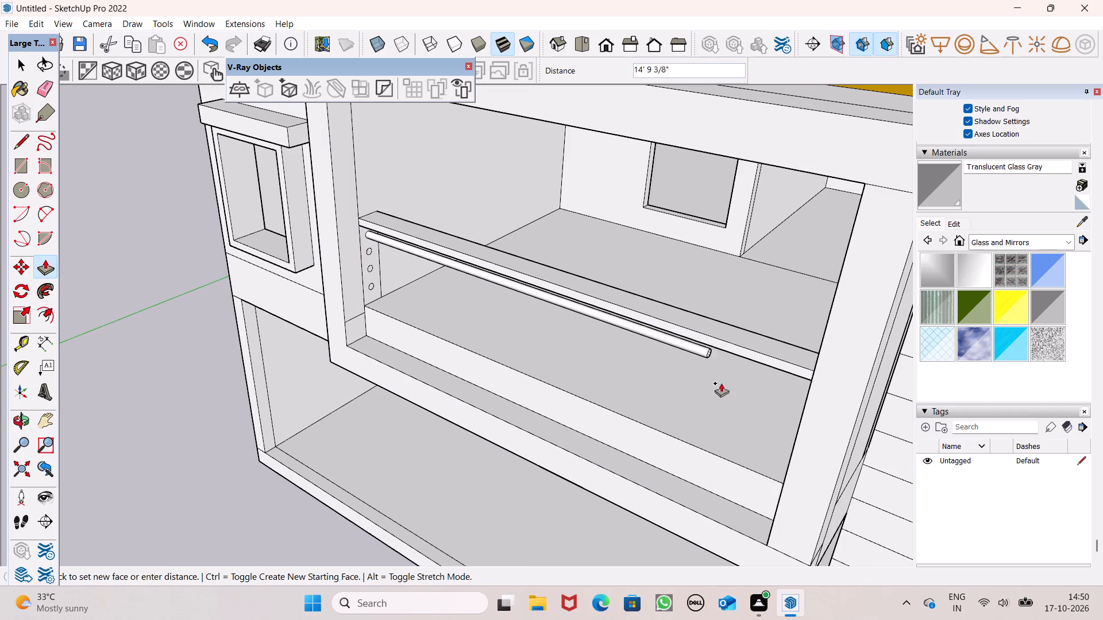
left_click_drag(721, 383, 806, 401)
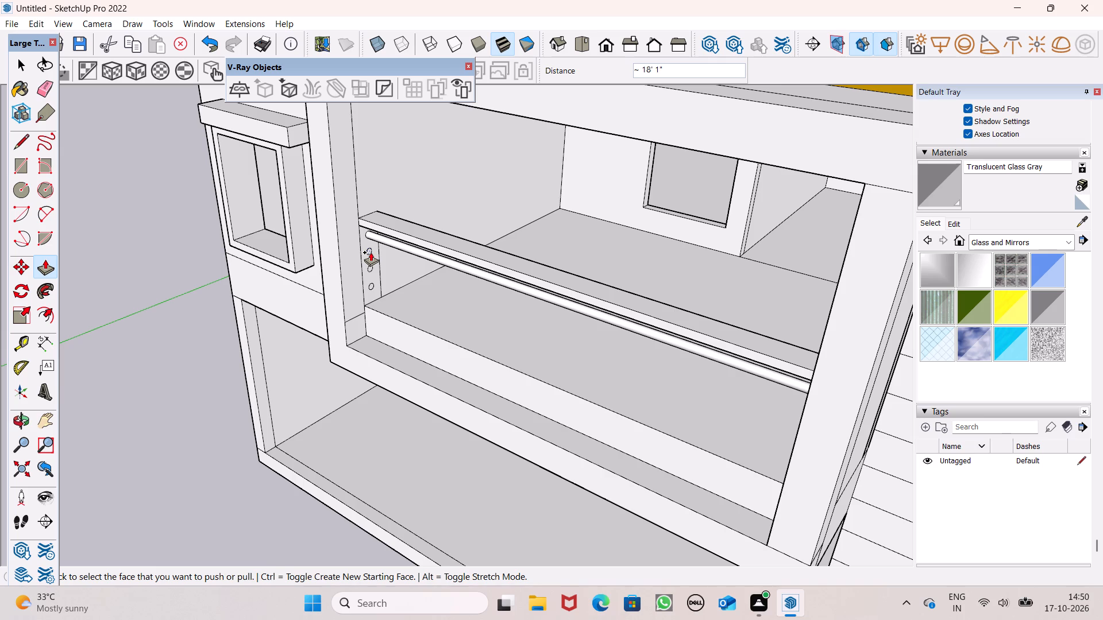
left_click_drag(370, 251, 642, 359)
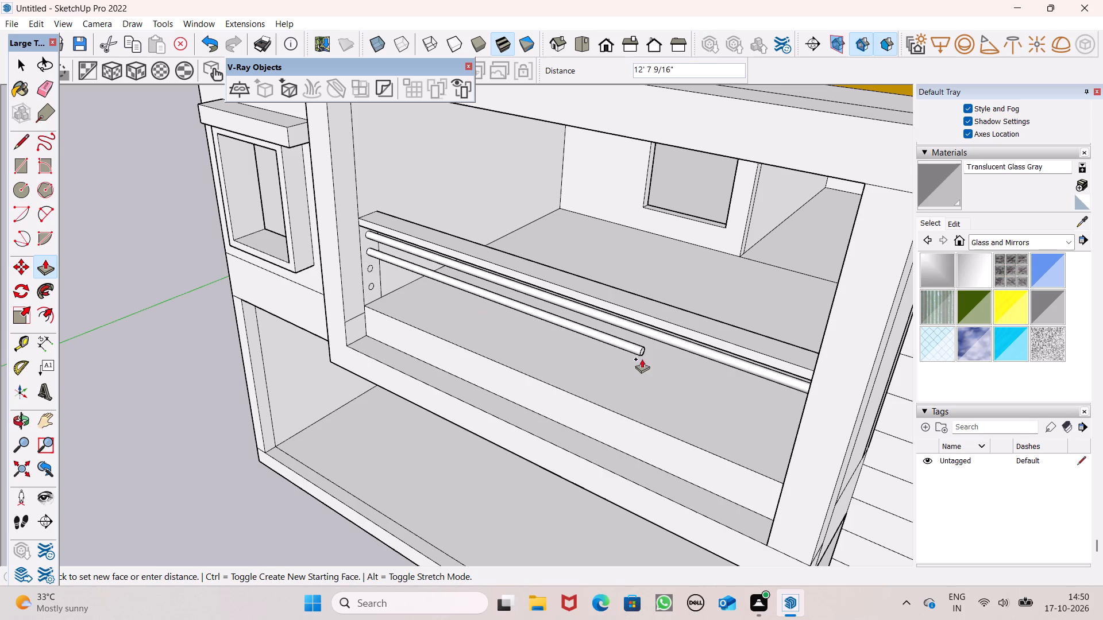
left_click_drag(642, 359, 813, 416)
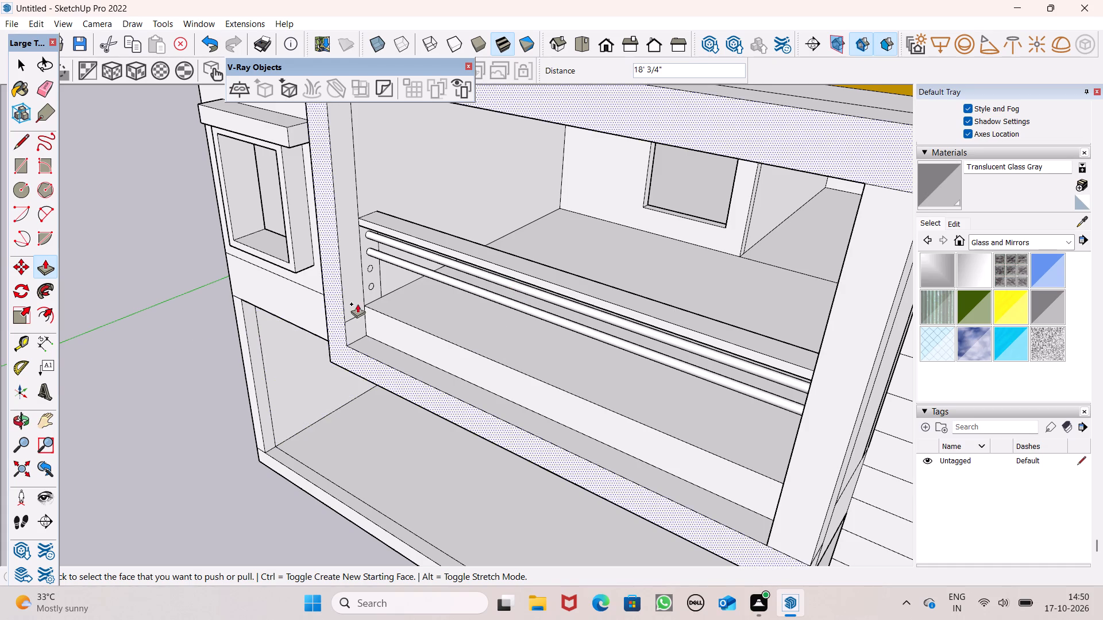
Push/pull the lower two circles into round rails across the balcony opening, about 18' 1 9/16" and 18' 4 7/16" long.
scroll(382, 283, "up", 1)
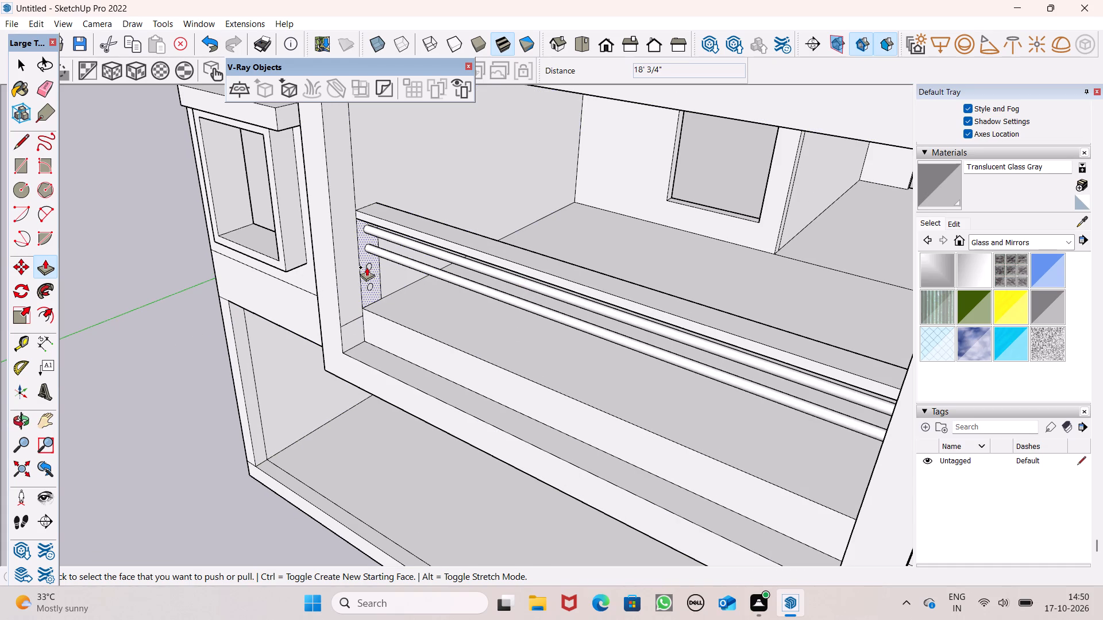
left_click_drag(371, 265, 780, 448)
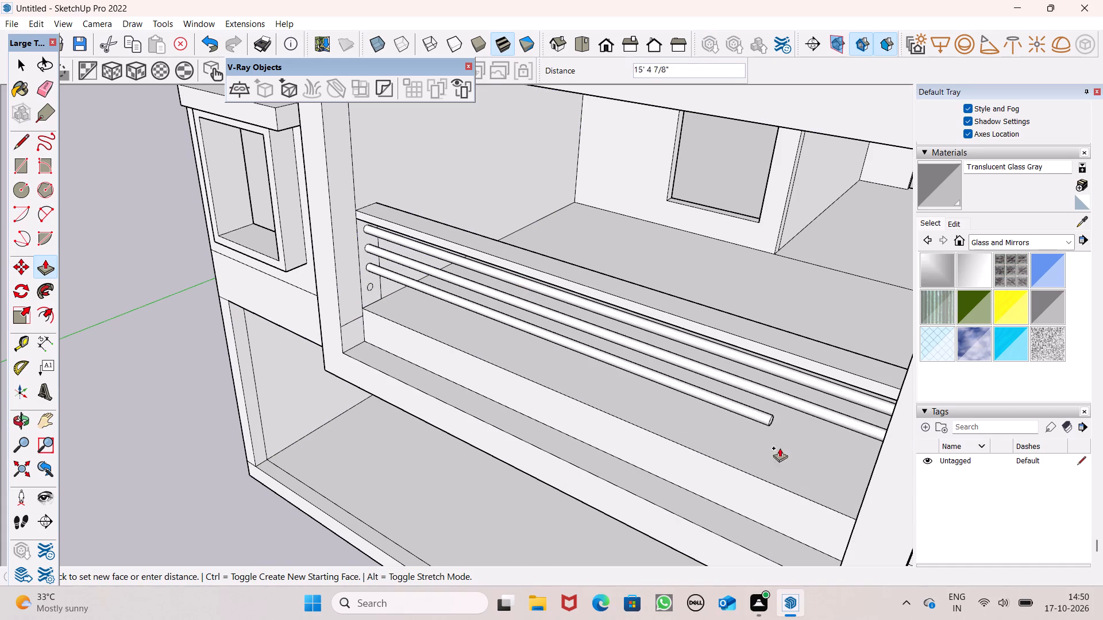
left_click_drag(780, 448, 880, 477)
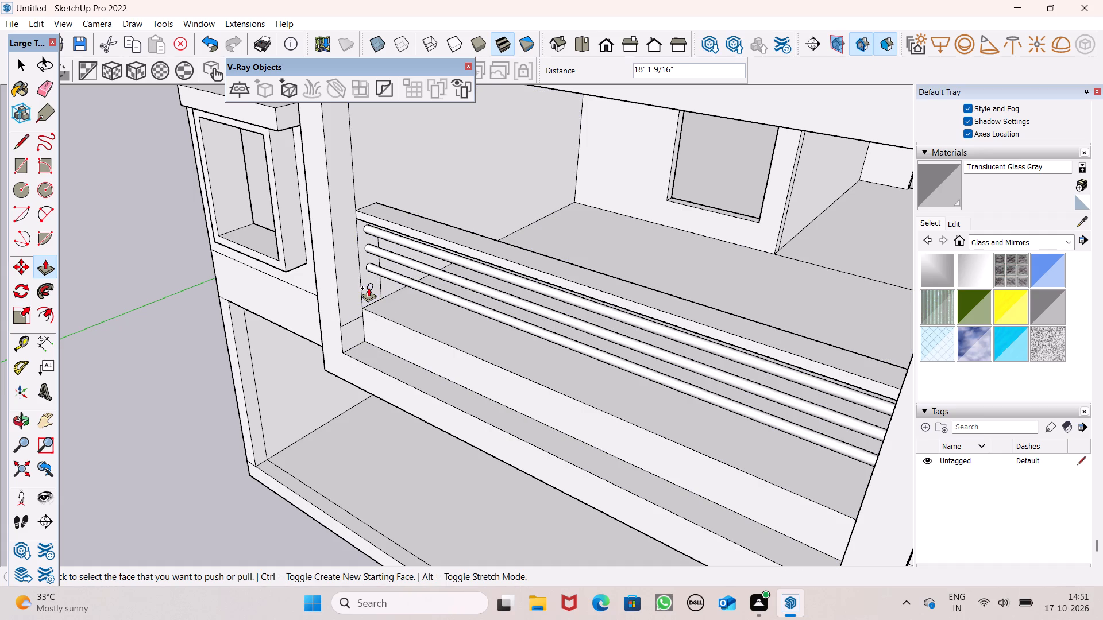
left_click_drag(368, 288, 883, 500)
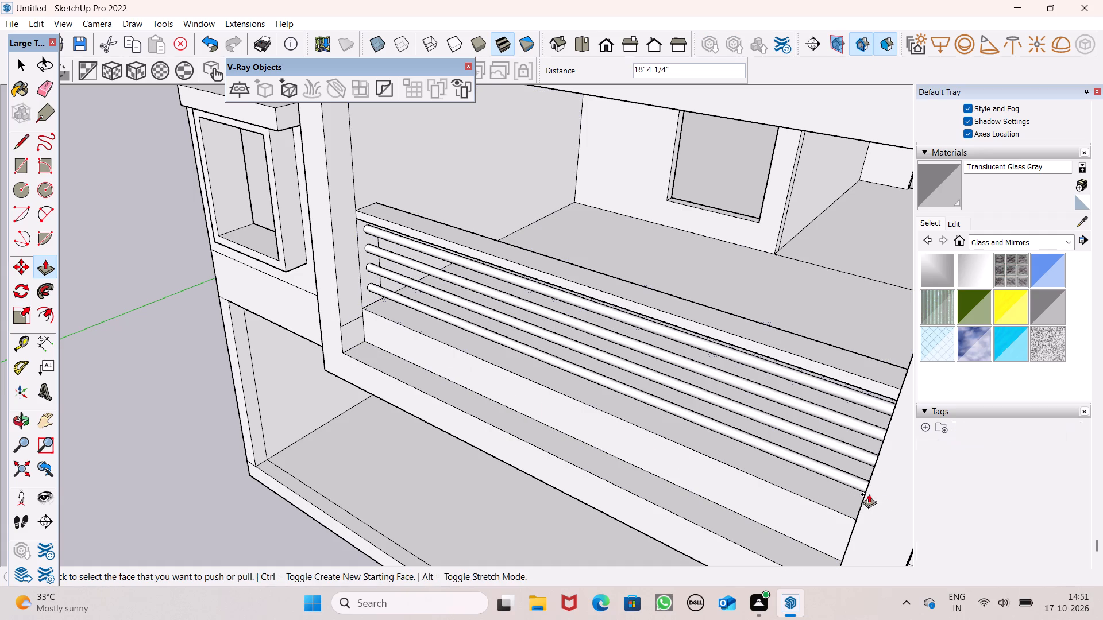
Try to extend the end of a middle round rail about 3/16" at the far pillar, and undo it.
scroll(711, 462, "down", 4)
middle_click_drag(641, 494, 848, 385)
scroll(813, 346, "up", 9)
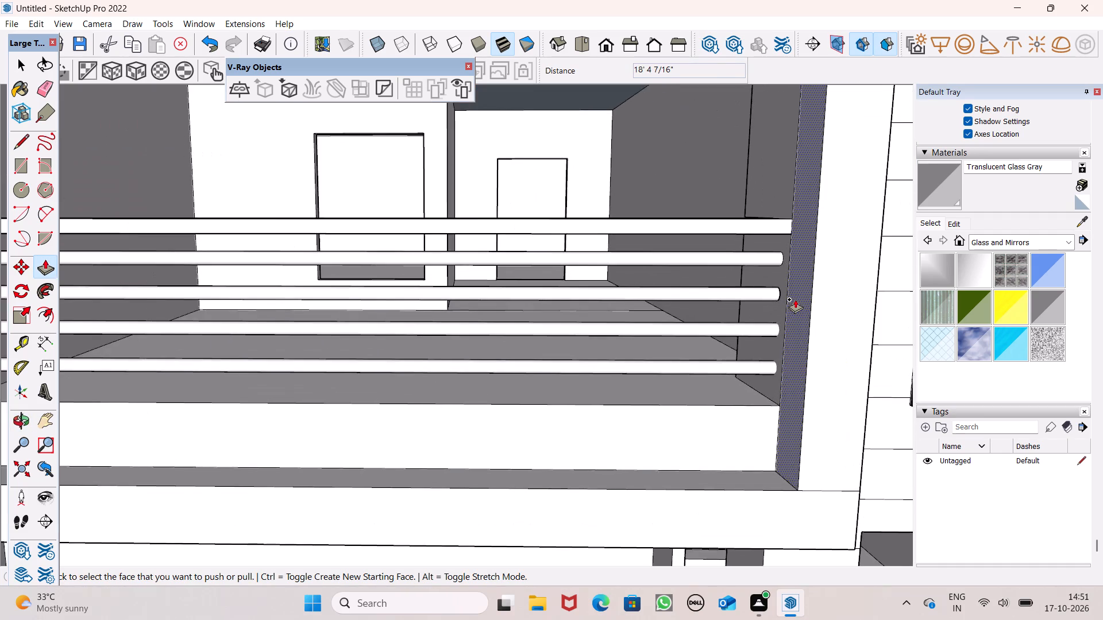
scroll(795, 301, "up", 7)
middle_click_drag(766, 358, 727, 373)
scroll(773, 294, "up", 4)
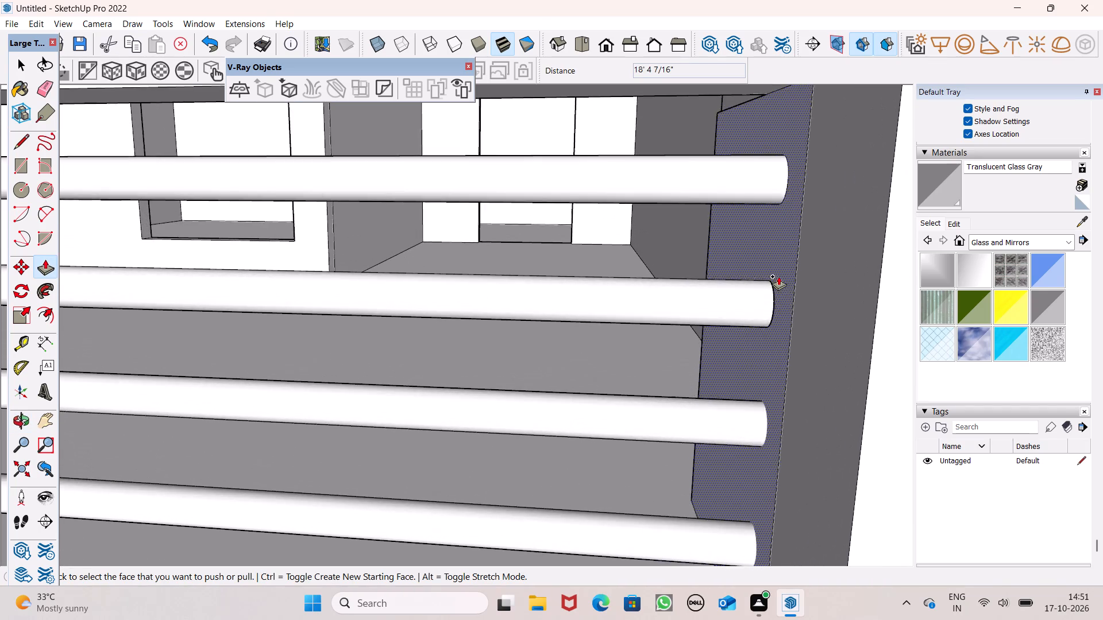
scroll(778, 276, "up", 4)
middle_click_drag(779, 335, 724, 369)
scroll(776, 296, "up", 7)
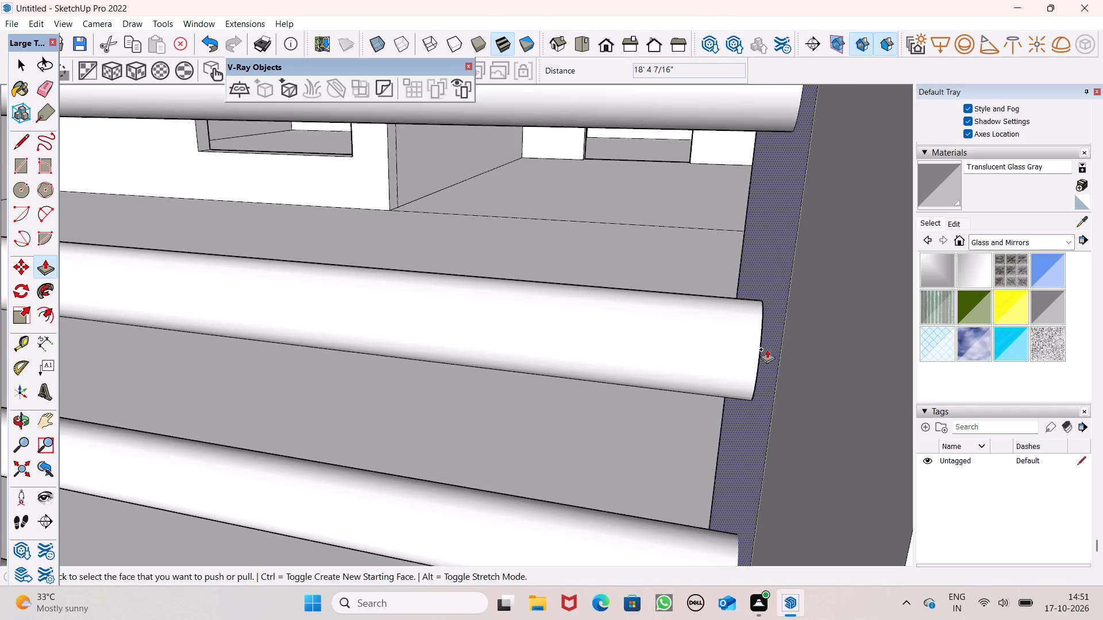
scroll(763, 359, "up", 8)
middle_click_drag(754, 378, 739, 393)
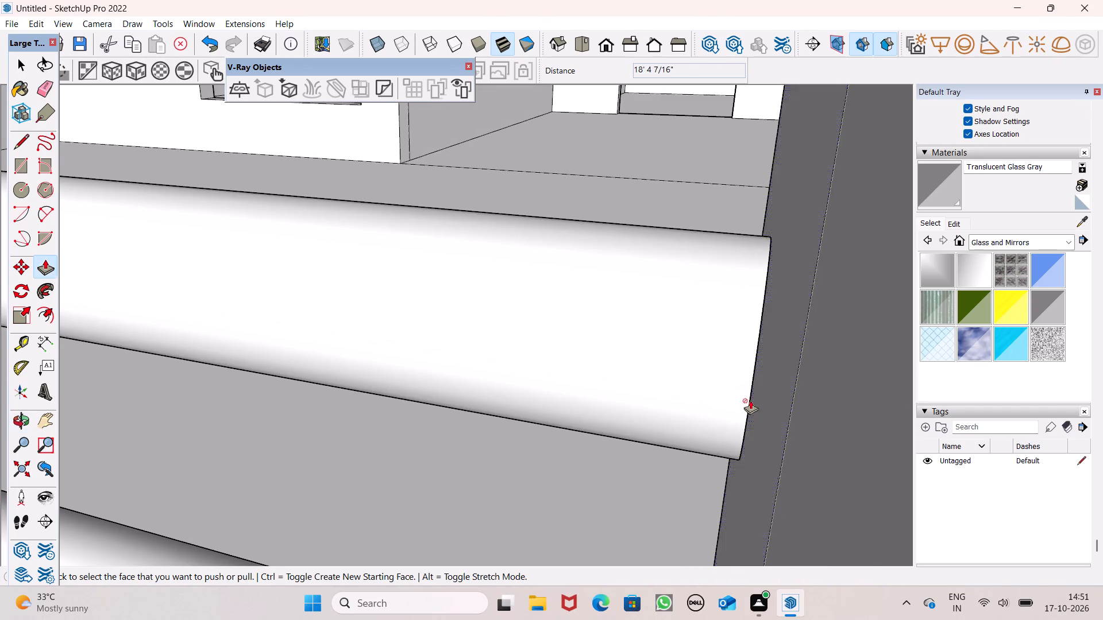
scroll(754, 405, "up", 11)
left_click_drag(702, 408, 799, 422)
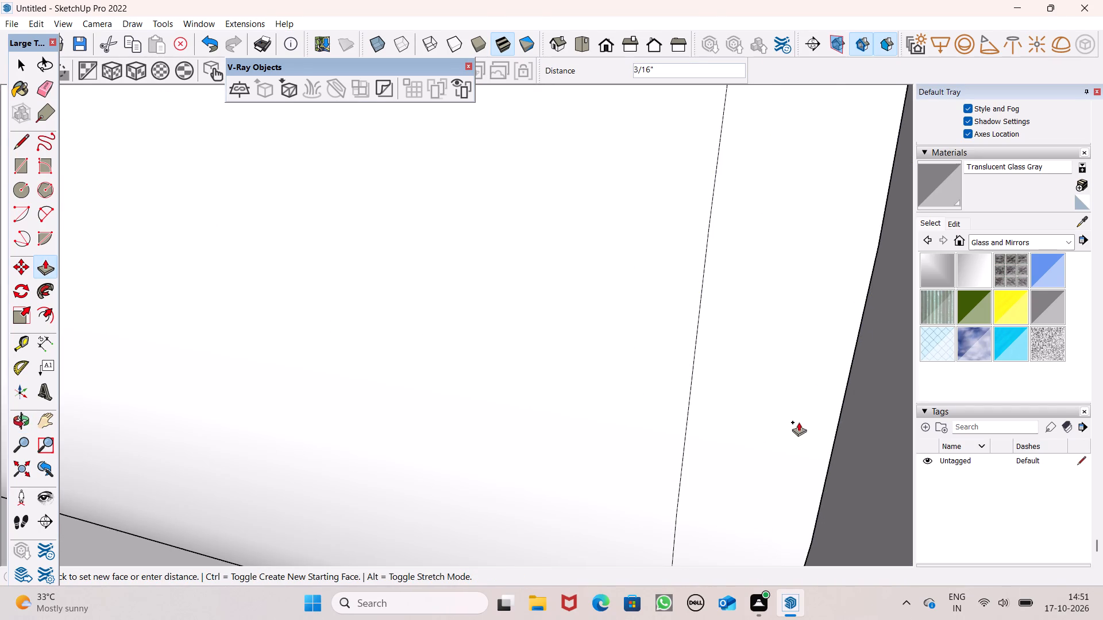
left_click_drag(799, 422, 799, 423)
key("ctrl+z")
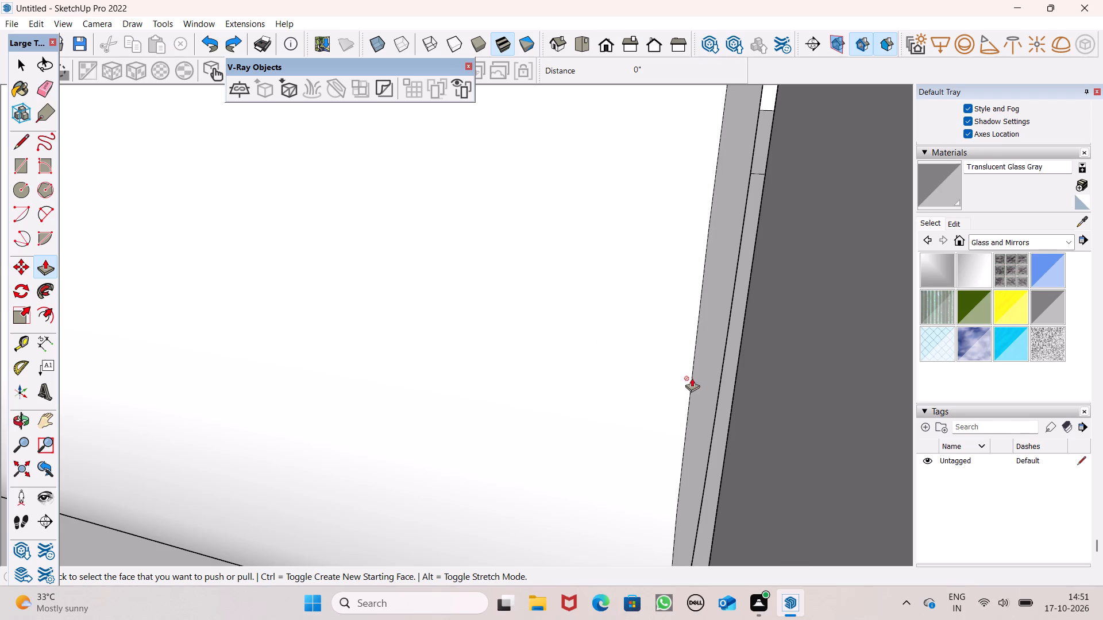
Extend the middle round rail's end face about 3/16" at the far pillar.
left_click_drag(699, 389, 796, 409, "ctrl")
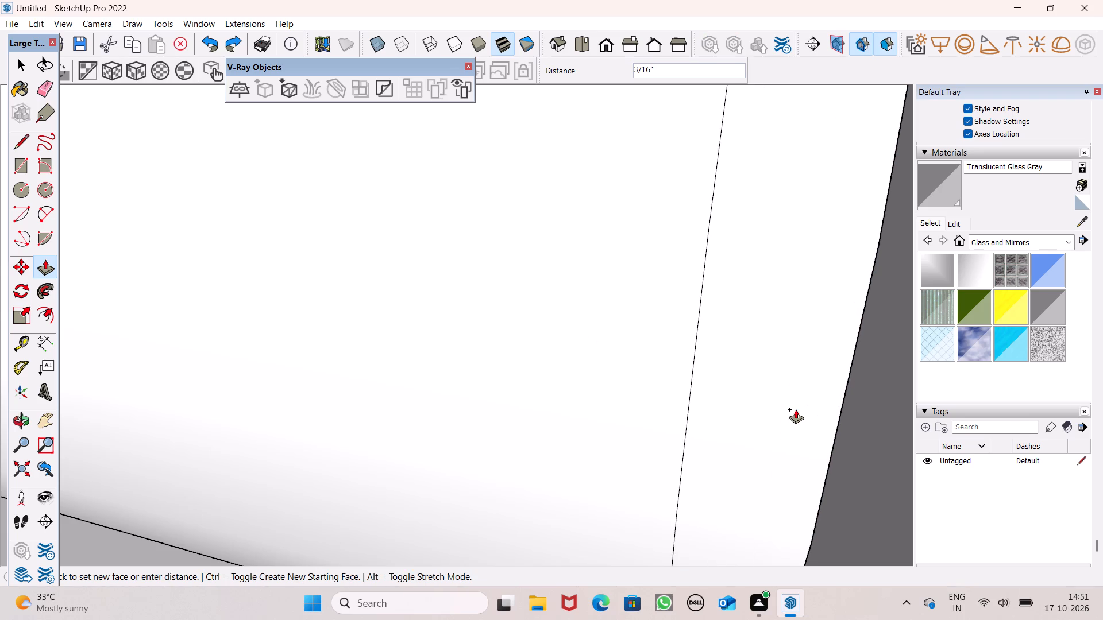
left_click_drag(796, 409, 811, 415, "ctrl")
Examine the rail ends at the far pillar and the finished balcony railing within the front facade.
scroll(691, 302, "down", 11)
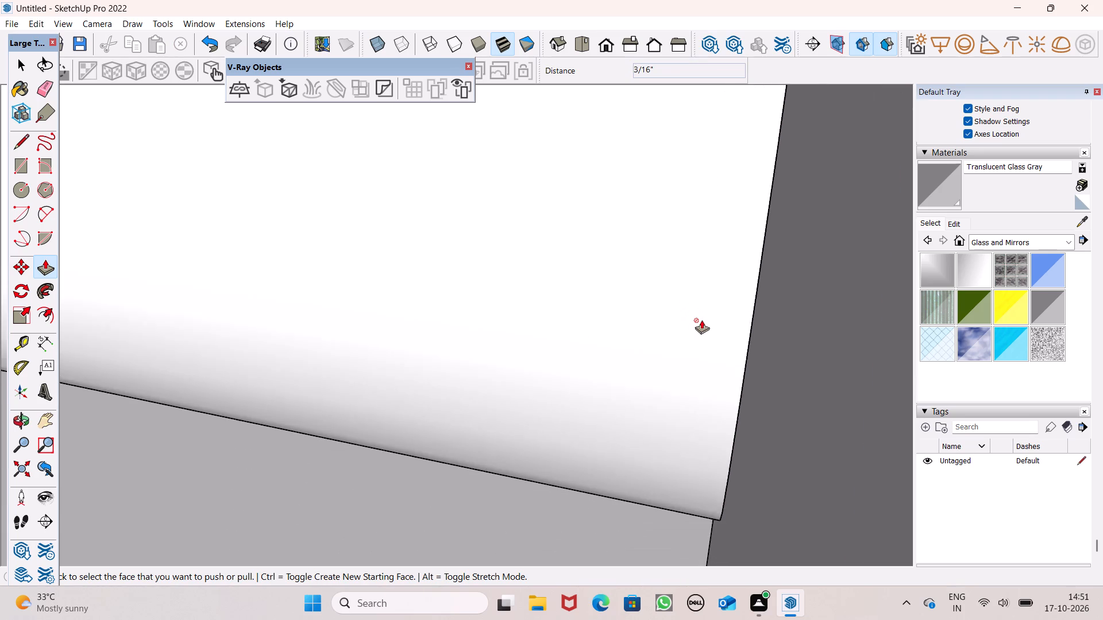
scroll(701, 320, "down", 16)
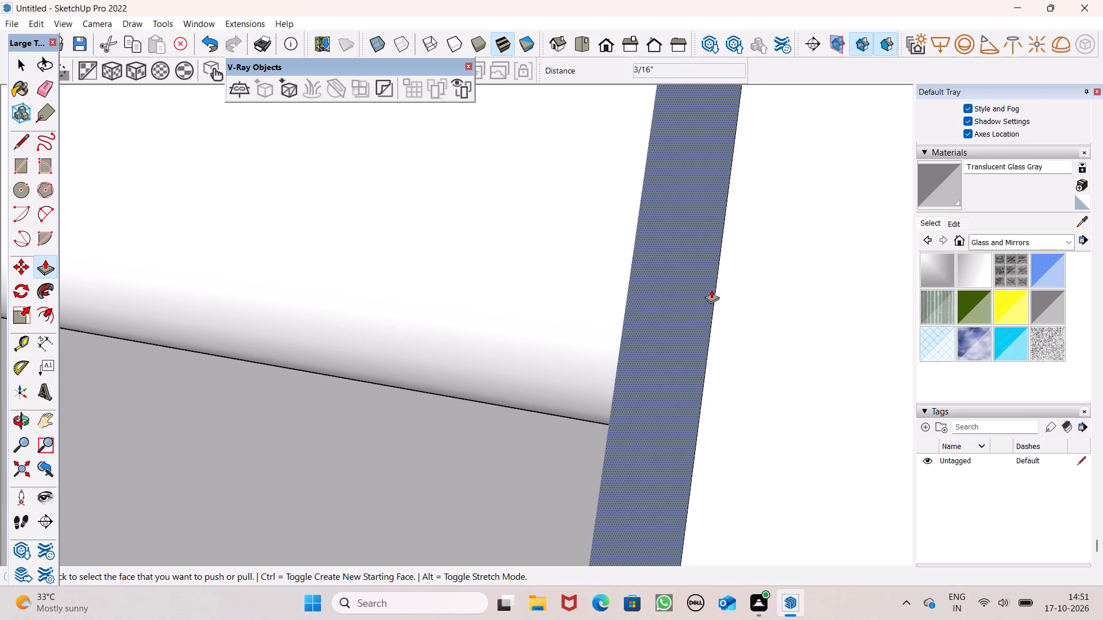
scroll(711, 289, "down", 18)
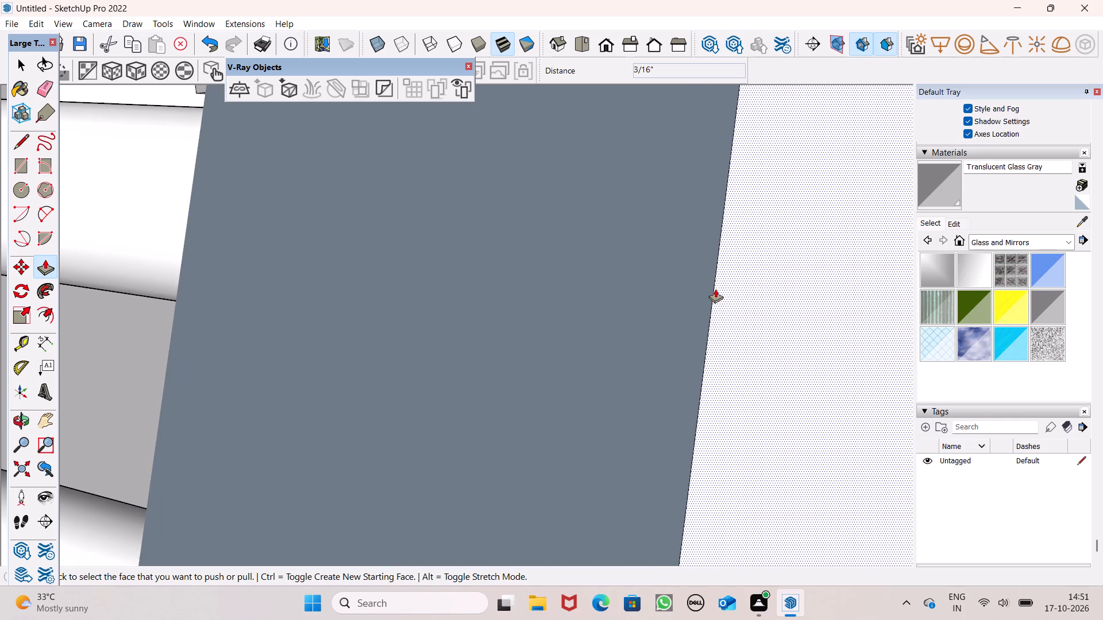
scroll(715, 289, "down", 6)
scroll(785, 260, "down", 13)
scroll(719, 256, "down", 6)
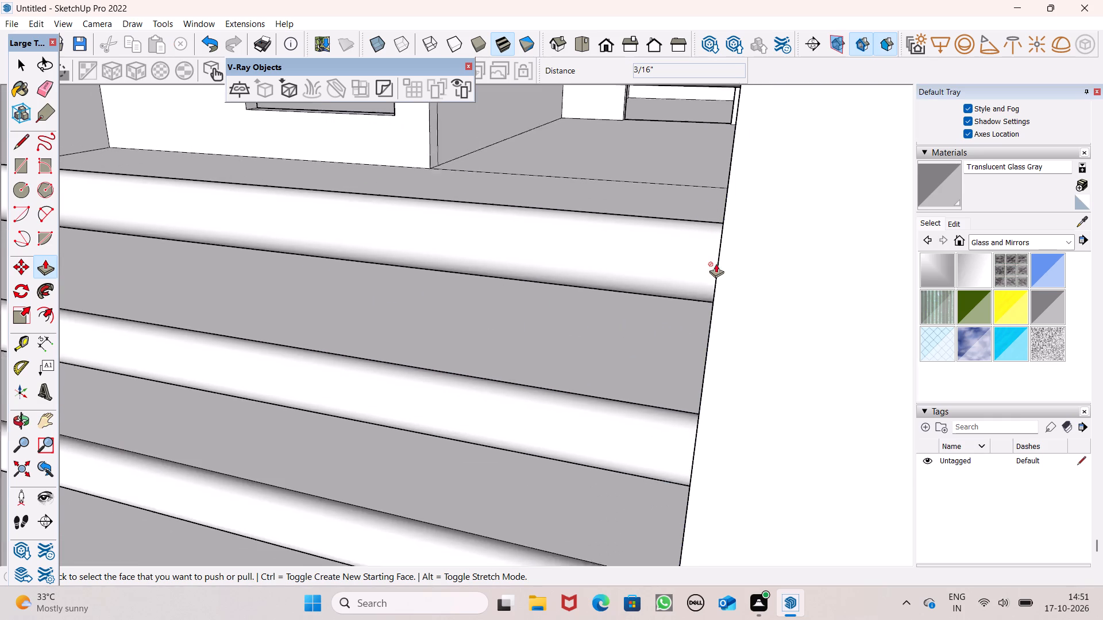
scroll(716, 263, "down", 2)
scroll(649, 254, "down", 17)
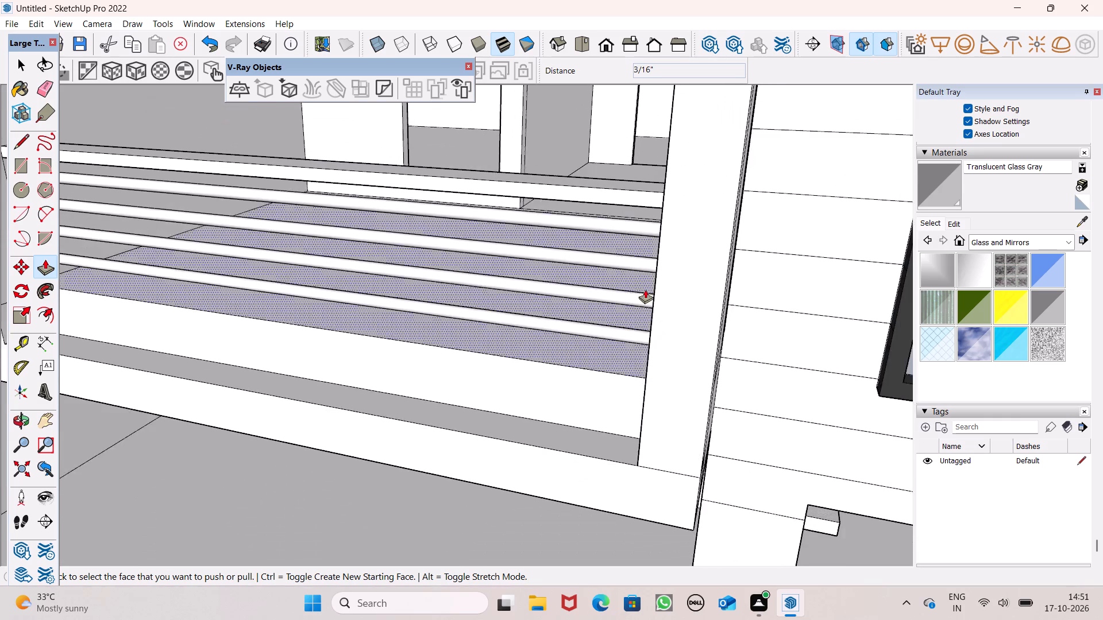
middle_click_drag(662, 330, 782, 320)
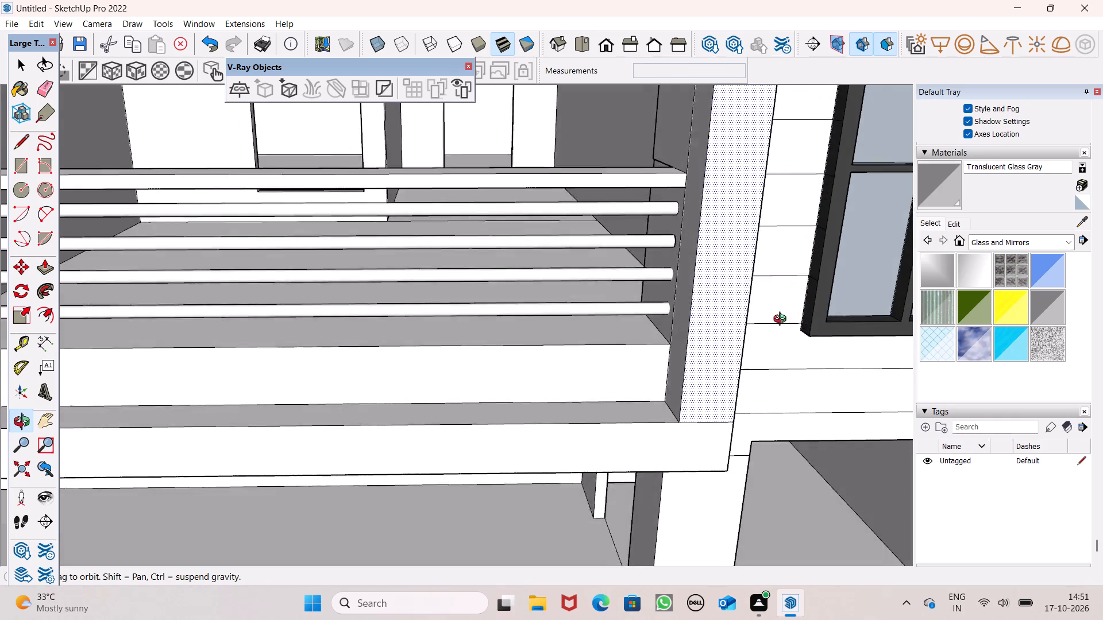
middle_click_drag(782, 320, 744, 350)
scroll(670, 265, "up", 5)
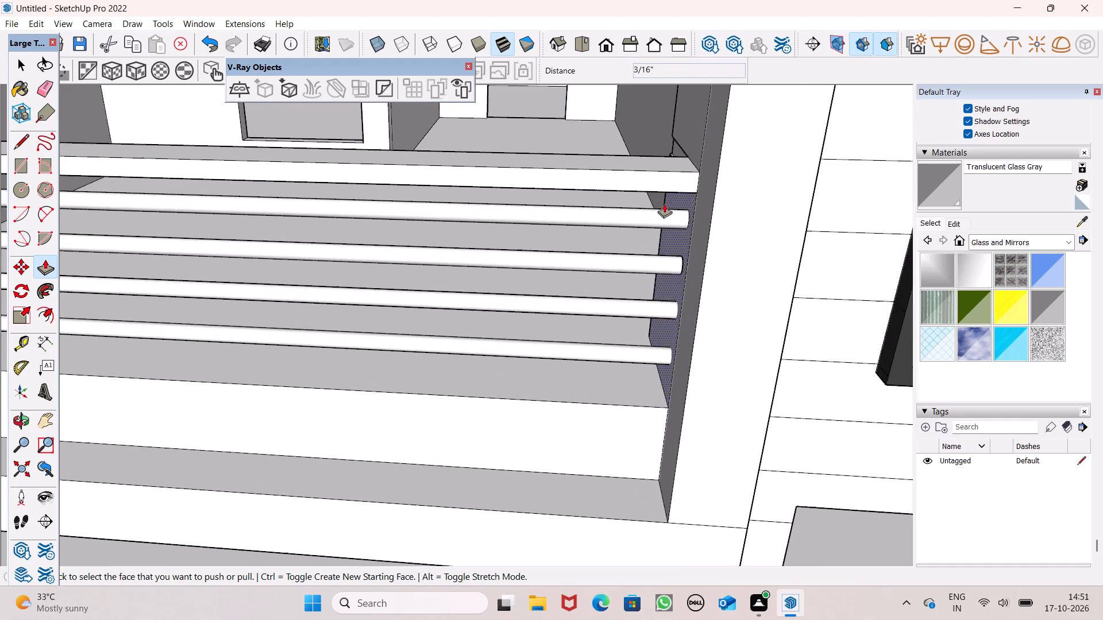
scroll(664, 204, "up", 7)
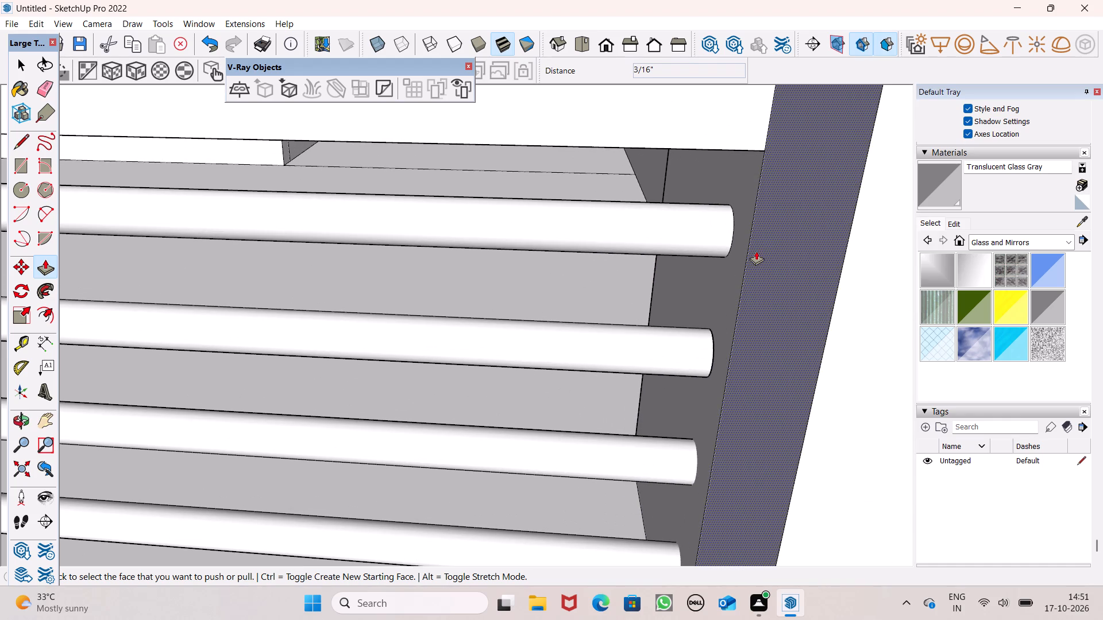
scroll(794, 286, "up", 6)
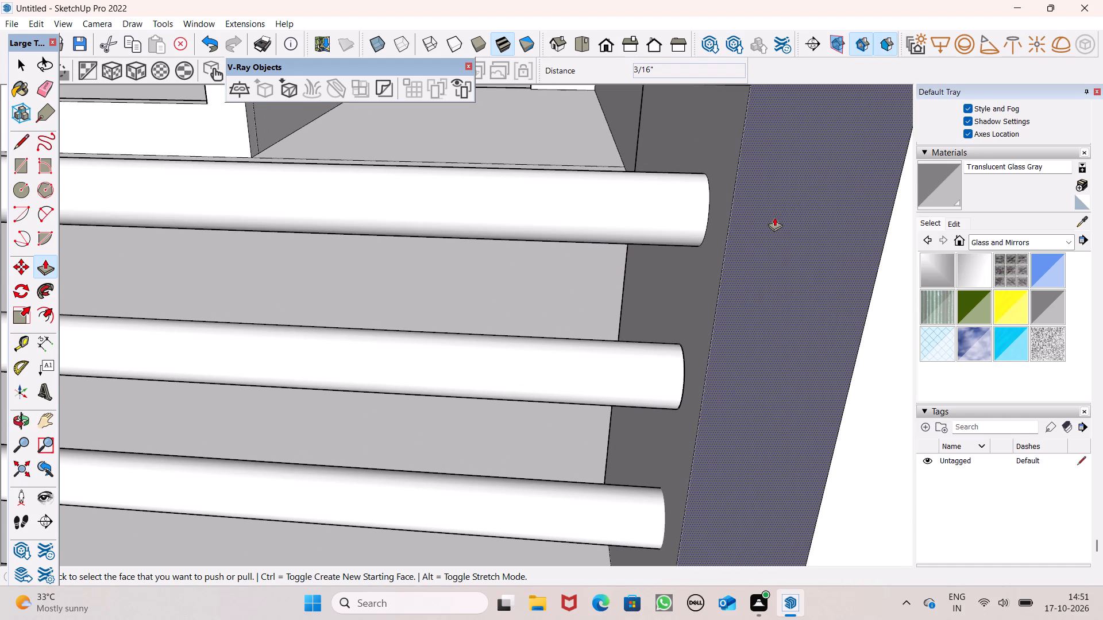
scroll(774, 217, "down", 3)
scroll(488, 123, "down", 7)
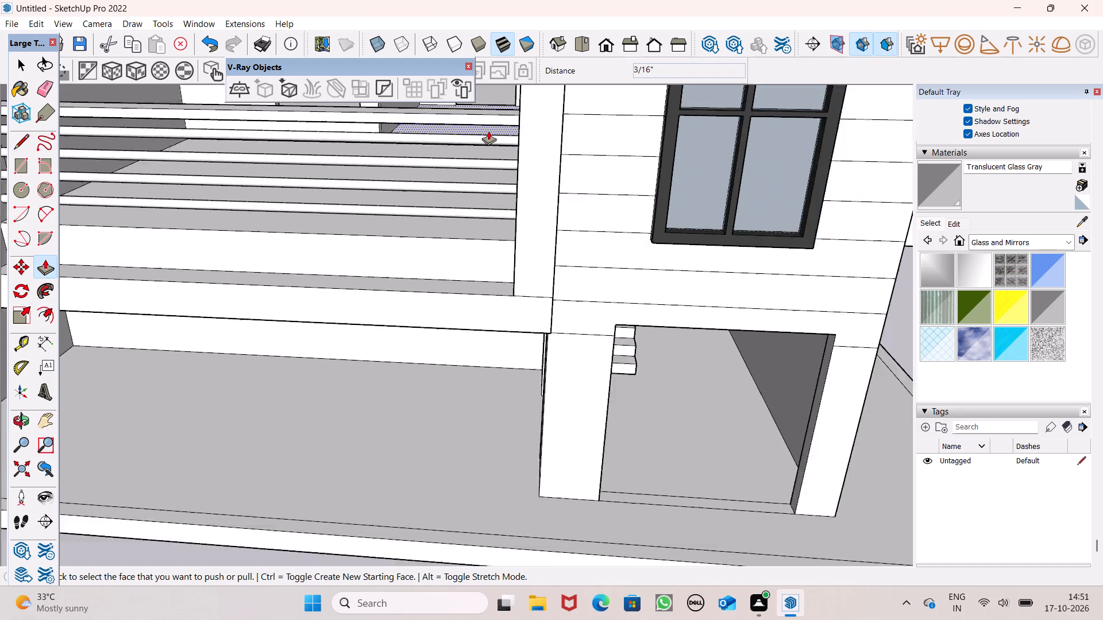
scroll(488, 131, "down", 7)
scroll(499, 201, "down", 7)
scroll(510, 253, "down", 2)
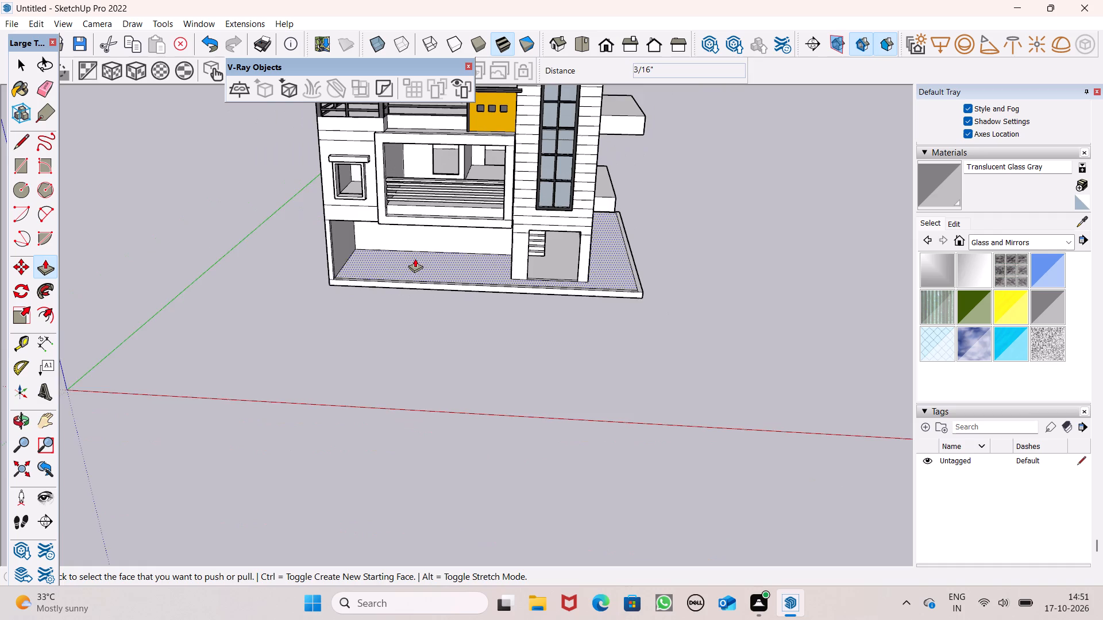
key("space")
scroll(426, 154, "up", 6)
middle_click_drag(464, 268, 469, 237)
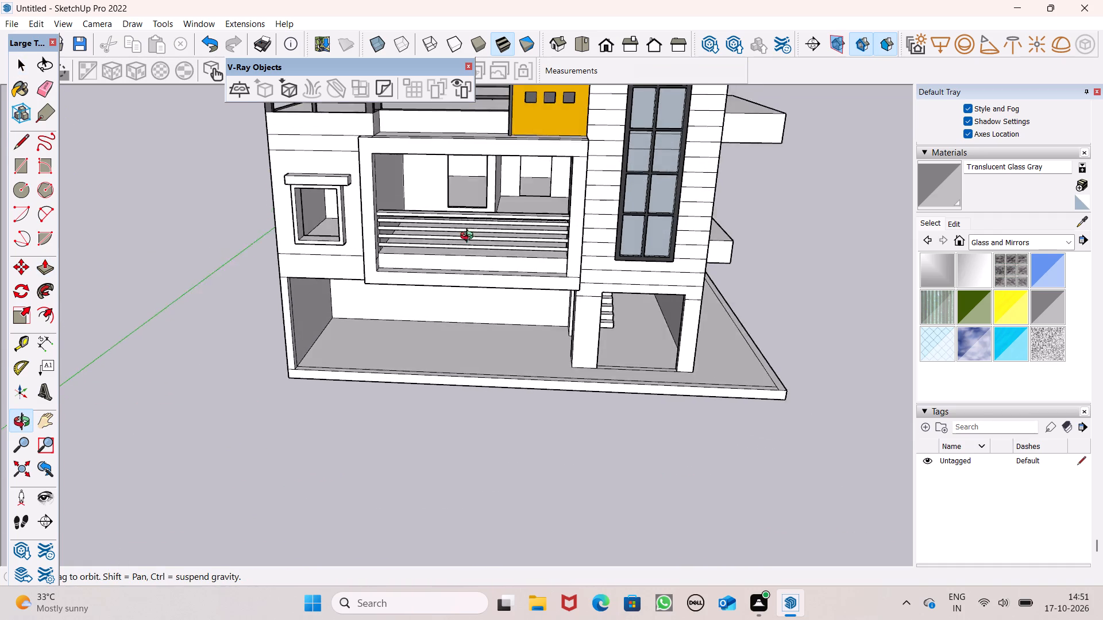
middle_click_drag(469, 237, 487, 274)
scroll(483, 283, "up", 1)
scroll(534, 308, "down", 4)
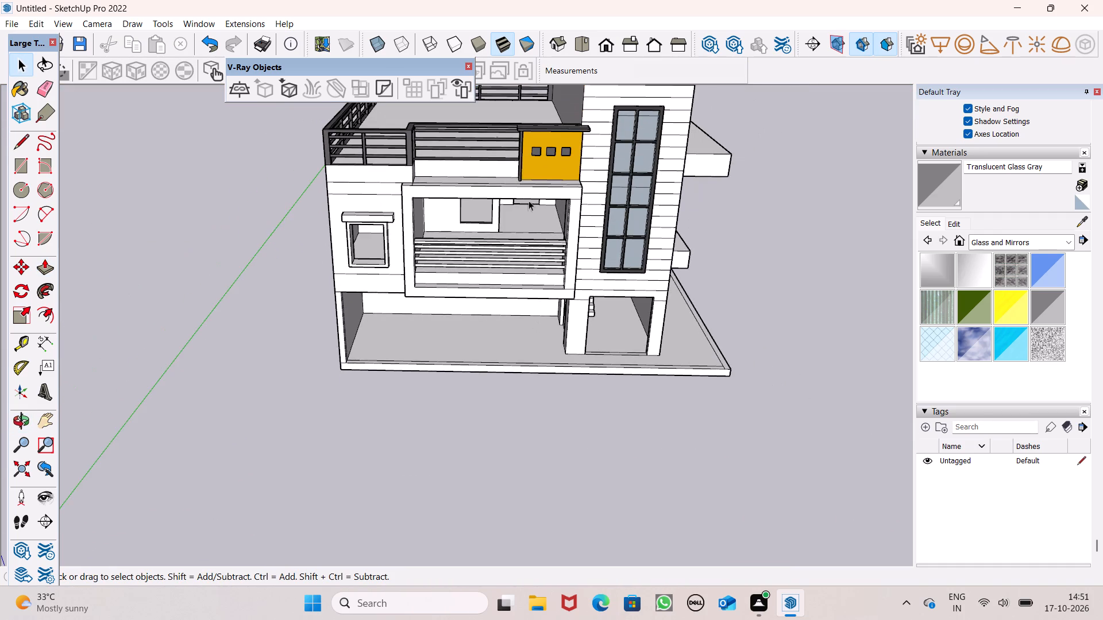
scroll(523, 164, "up", 6)
middle_click_drag(536, 221, 530, 148)
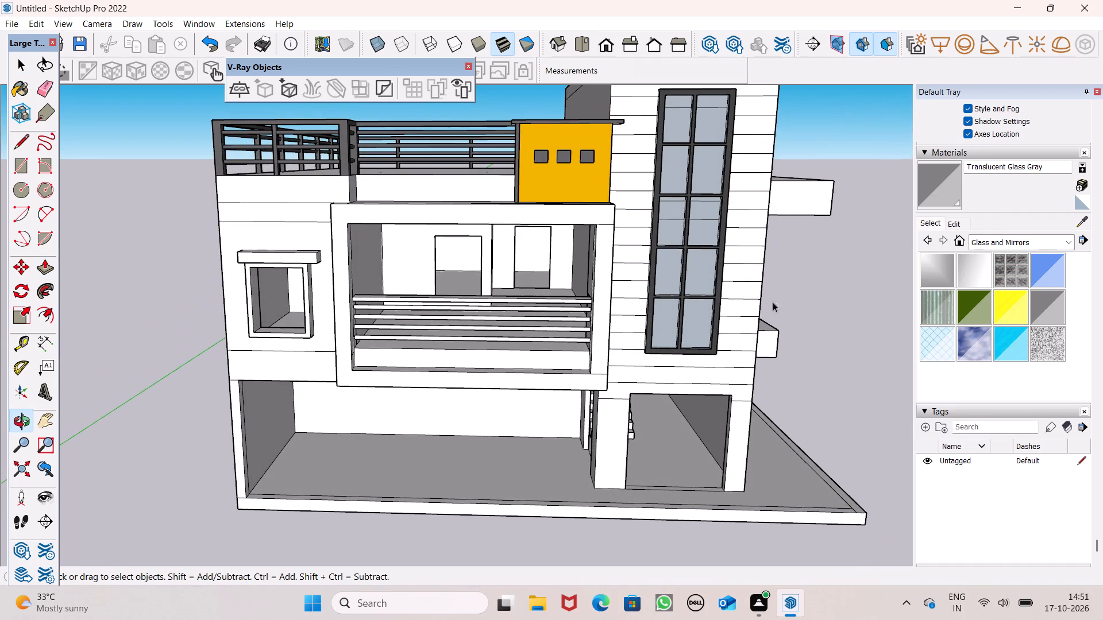
Paint the four round balcony rails with the Metal Seamed material from the Metal collection.
left_click(1013, 238)
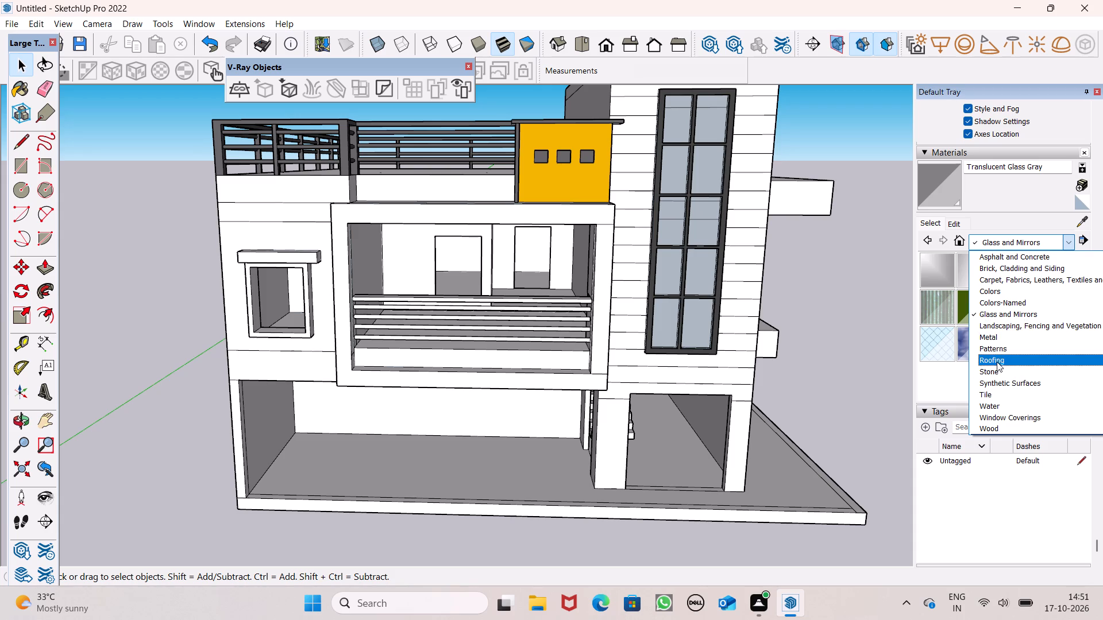
left_click(1001, 333)
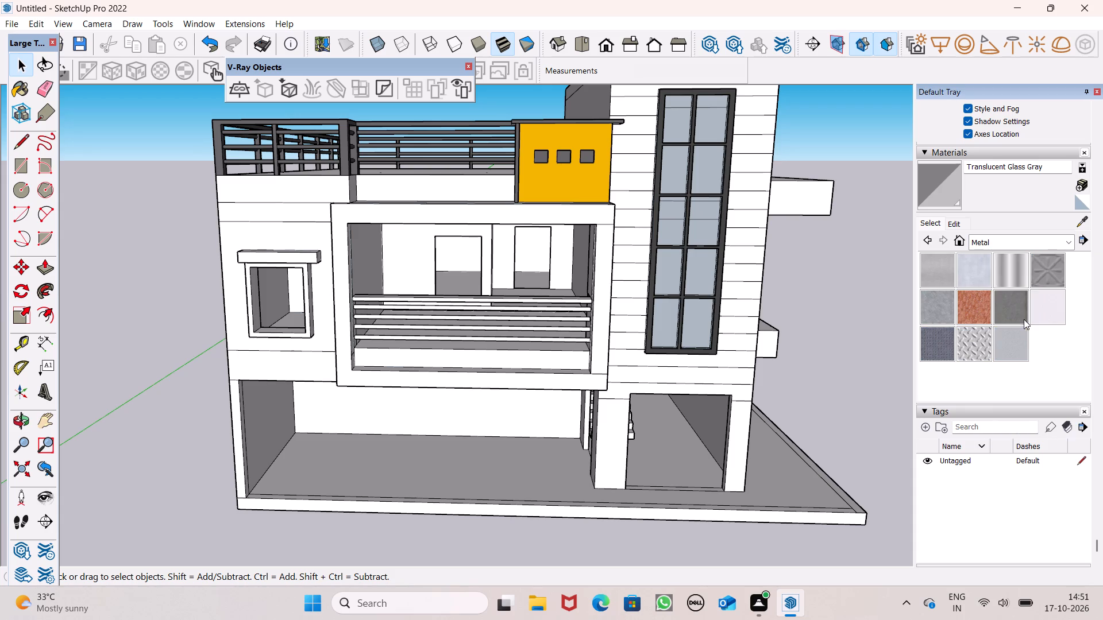
left_click(1003, 303)
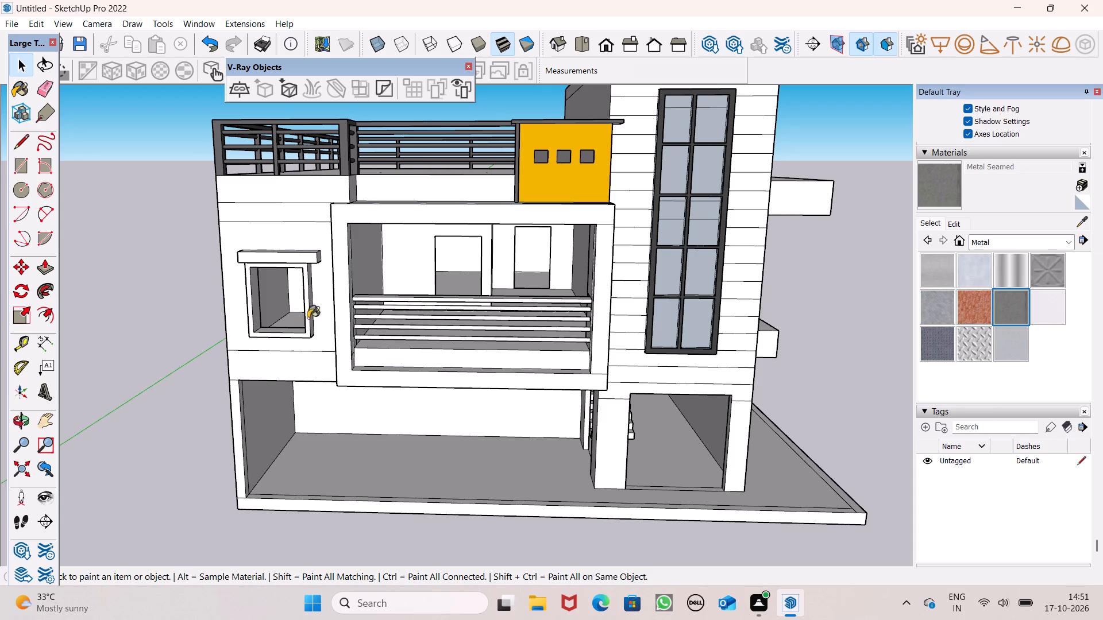
scroll(444, 328, "up", 4)
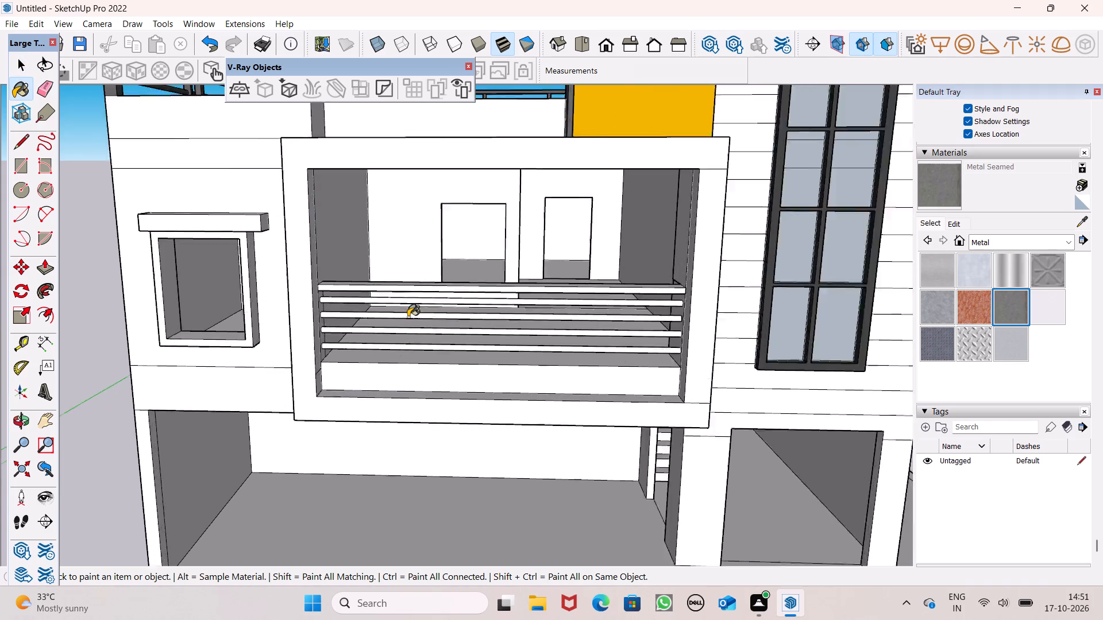
scroll(408, 317, "up", 4)
scroll(402, 384, "up", 1)
middle_click_drag(407, 393, 442, 441)
scroll(426, 402, "up", 3)
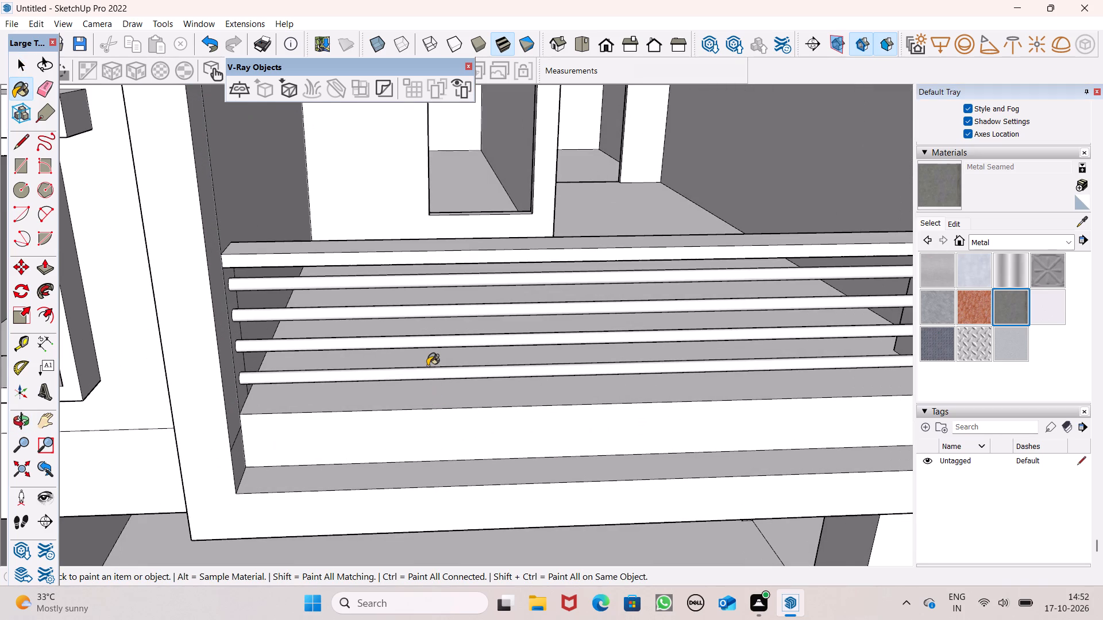
left_click(427, 366)
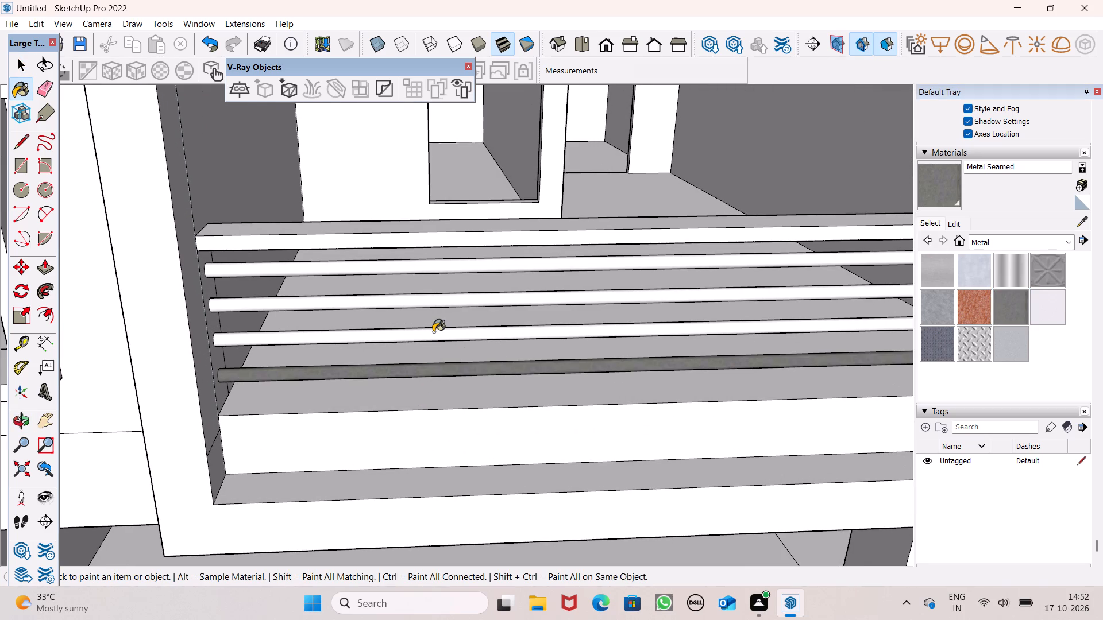
left_click(433, 332)
left_click(430, 299)
left_click(416, 262)
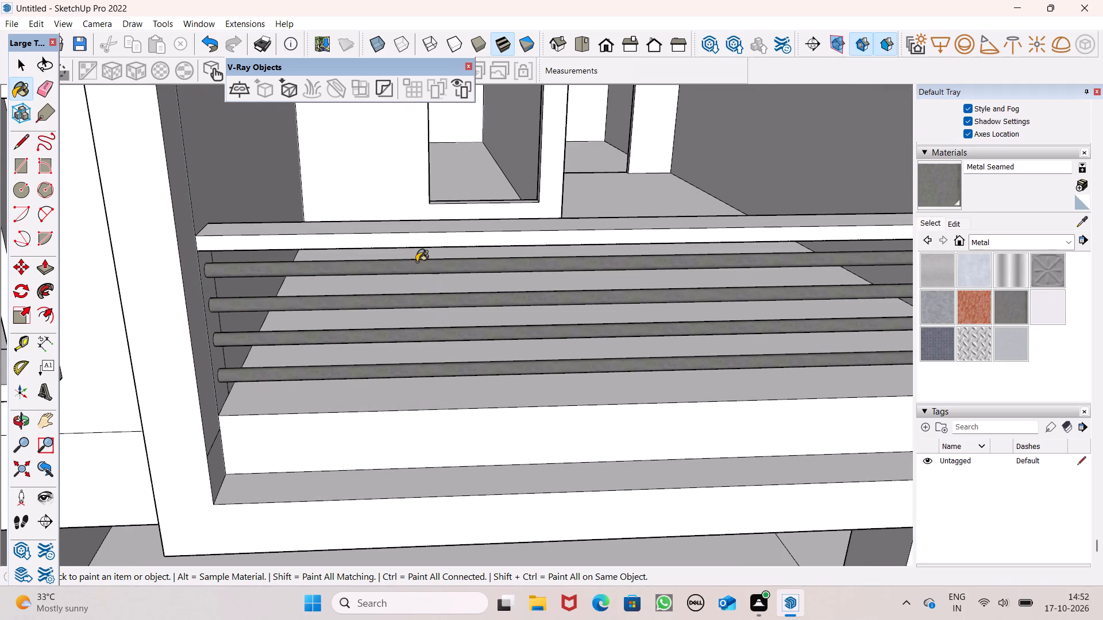
Paint the top and front faces of the balcony handrail with Metal Seamed.
left_click(404, 228)
left_click(404, 242)
middle_click_drag(591, 303, 249, 390)
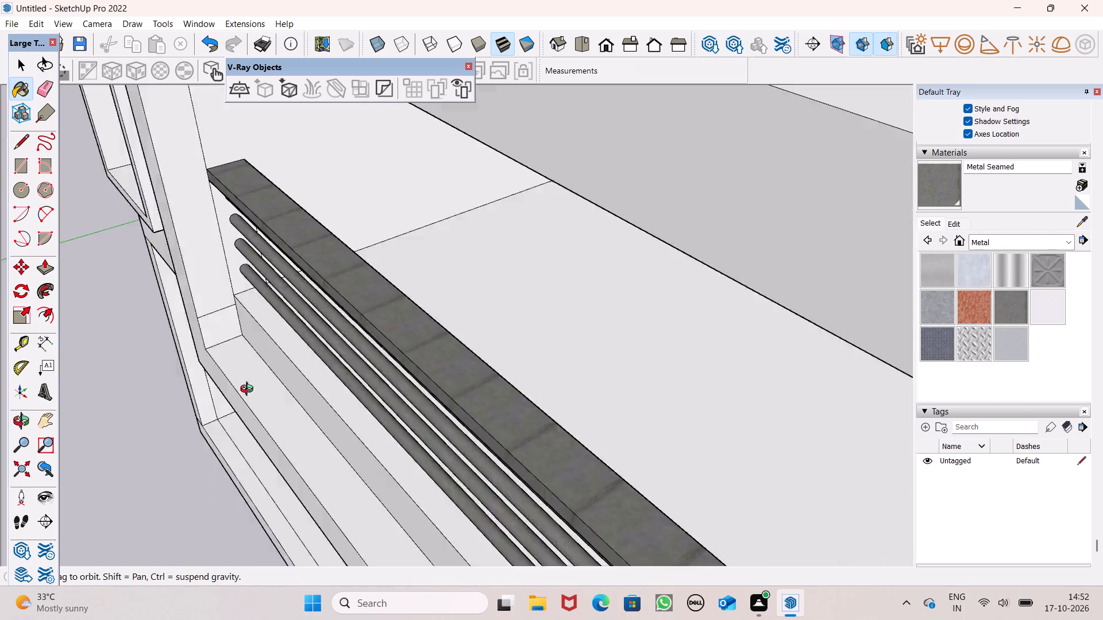
middle_click_drag(249, 390, 222, 320)
scroll(213, 321, "up", 1)
scroll(519, 300, "up", 6)
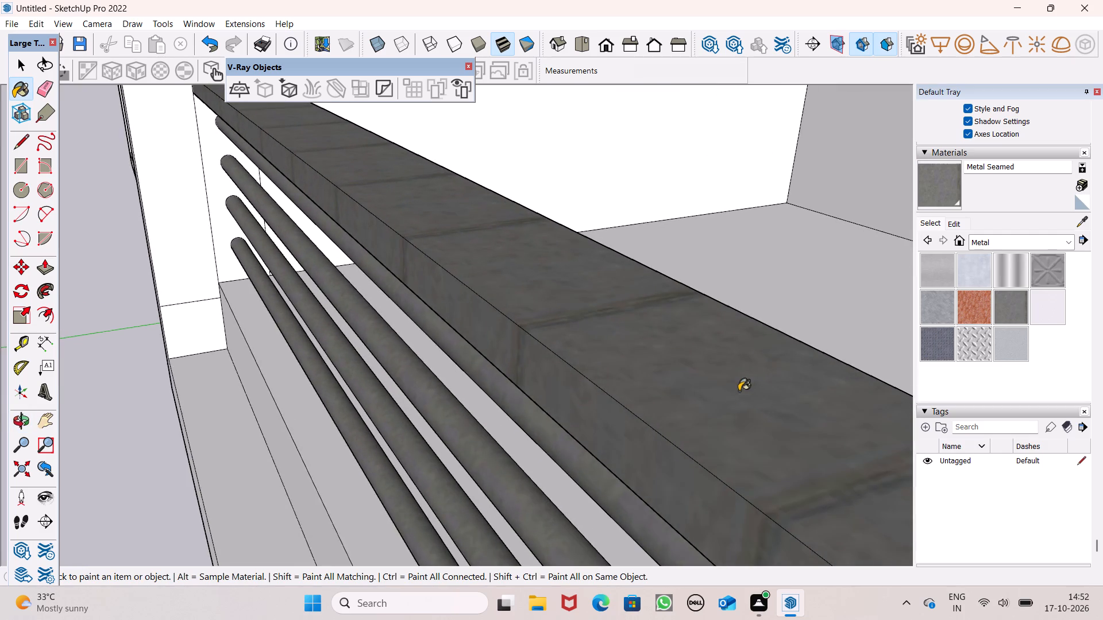
middle_click_drag(738, 397, 346, 445)
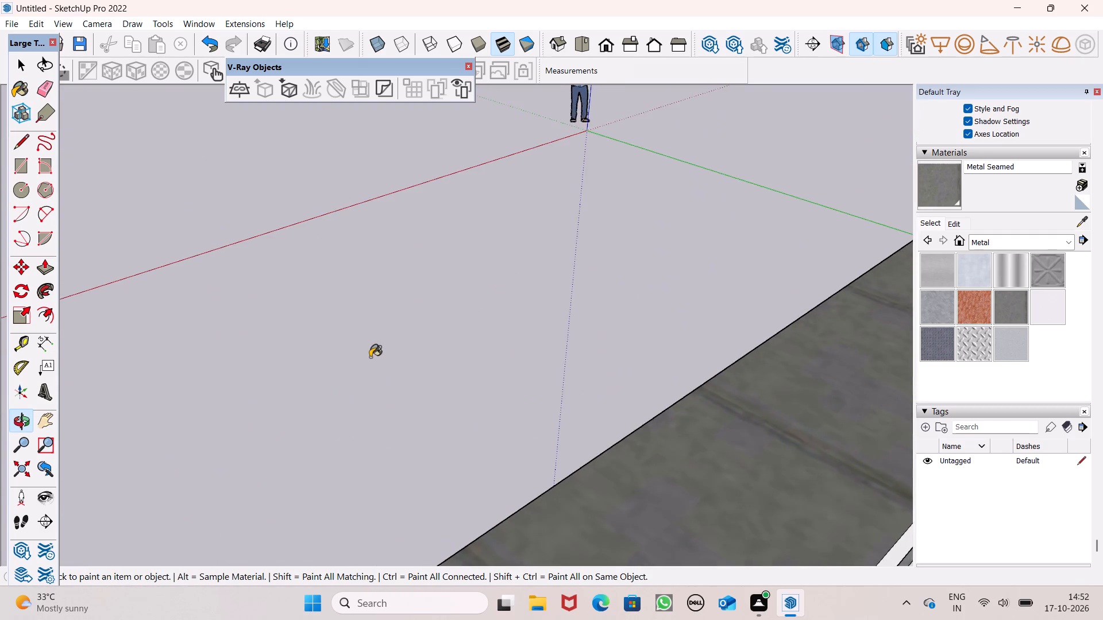
Paint the balcony handrail's remaining inner and underside faces with Metal Seamed.
scroll(368, 340, "down", 4)
middle_click_drag(421, 330, 511, 315)
scroll(529, 277, "up", 1)
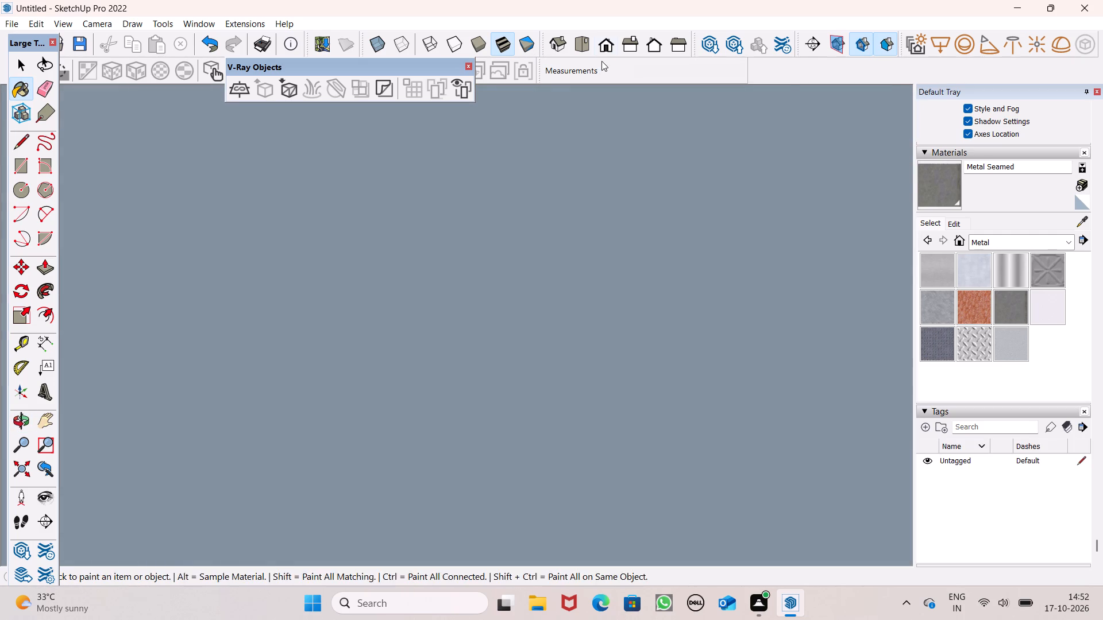
left_click(603, 53)
scroll(548, 268, "down", 3)
middle_click_drag(661, 280, 224, 361)
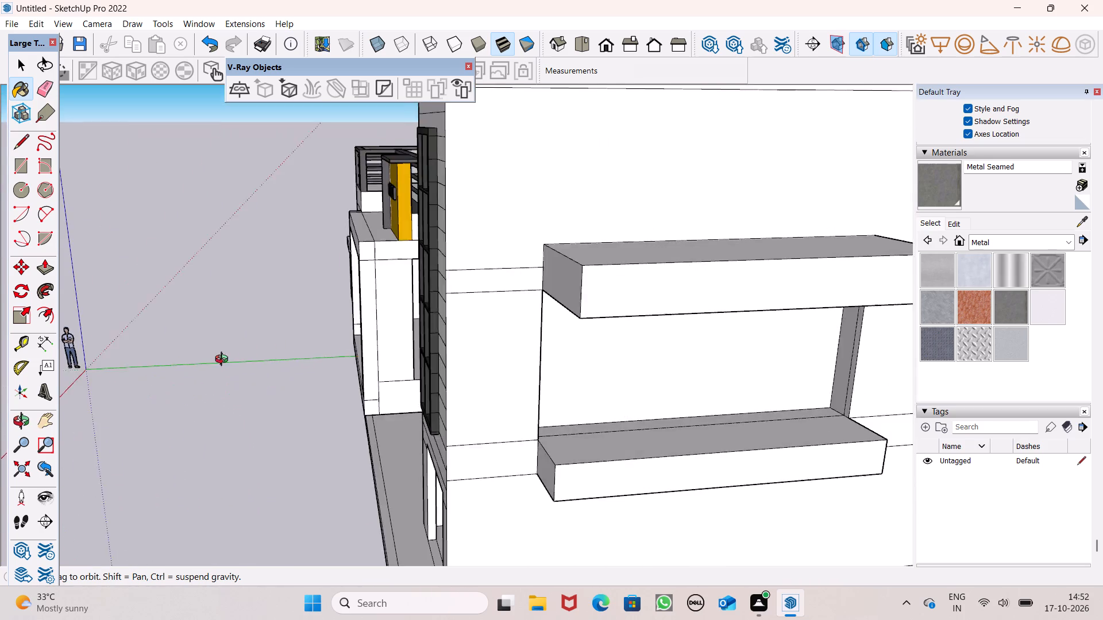
middle_click_drag(224, 361, 423, 330)
scroll(724, 303, "up", 6)
scroll(579, 297, "up", 8)
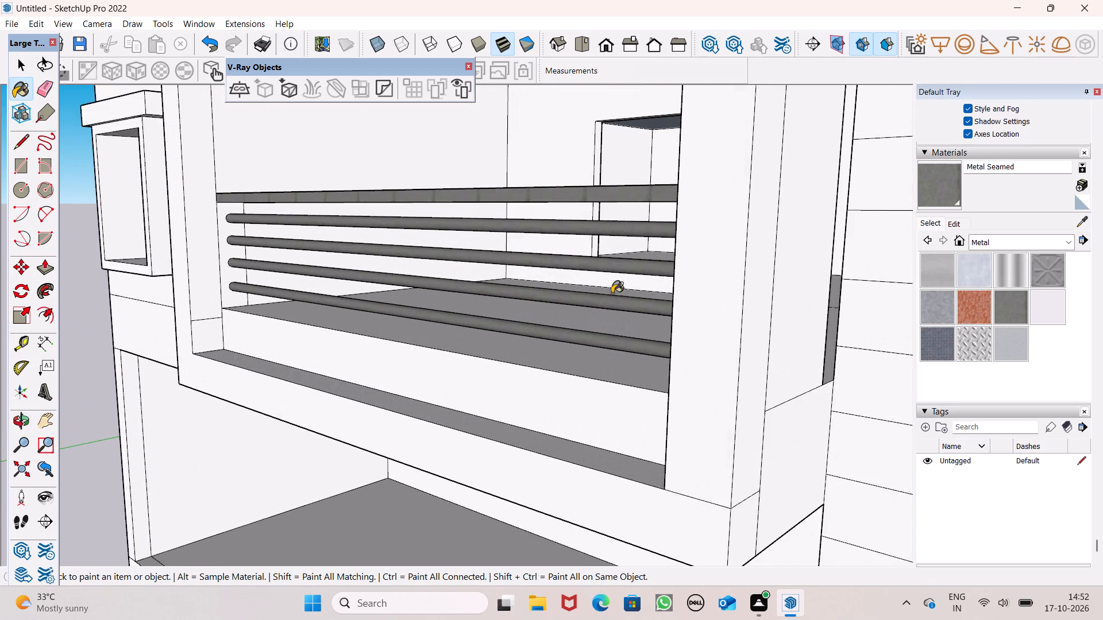
scroll(620, 303, "up", 17)
middle_click(617, 309)
middle_click_drag(616, 338, 495, 379)
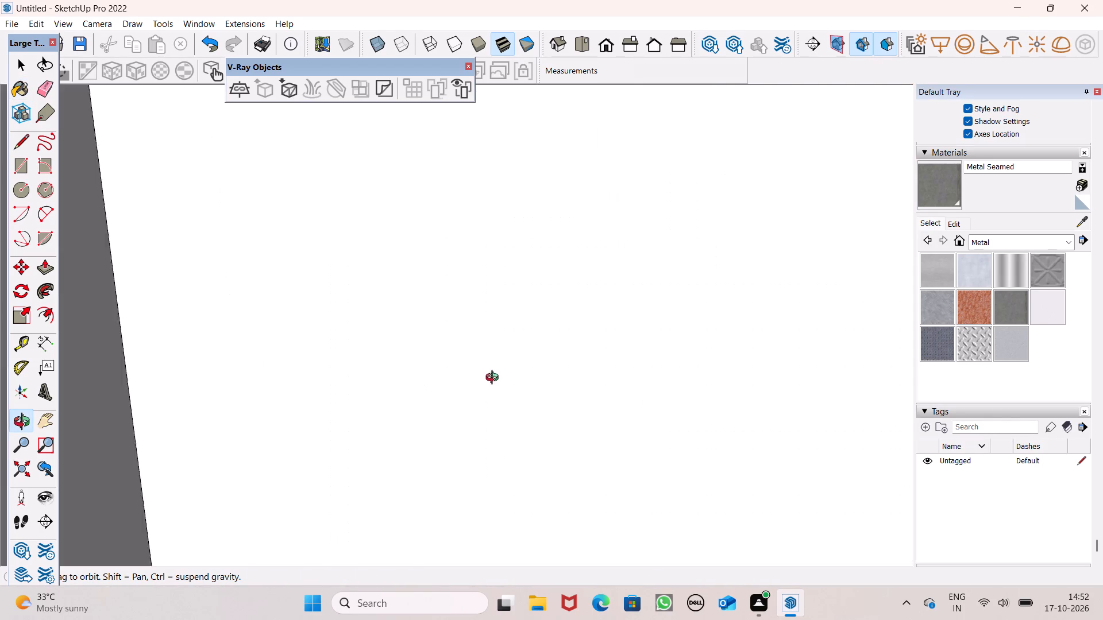
middle_click_drag(495, 379, 612, 370)
scroll(561, 358, "up", 8)
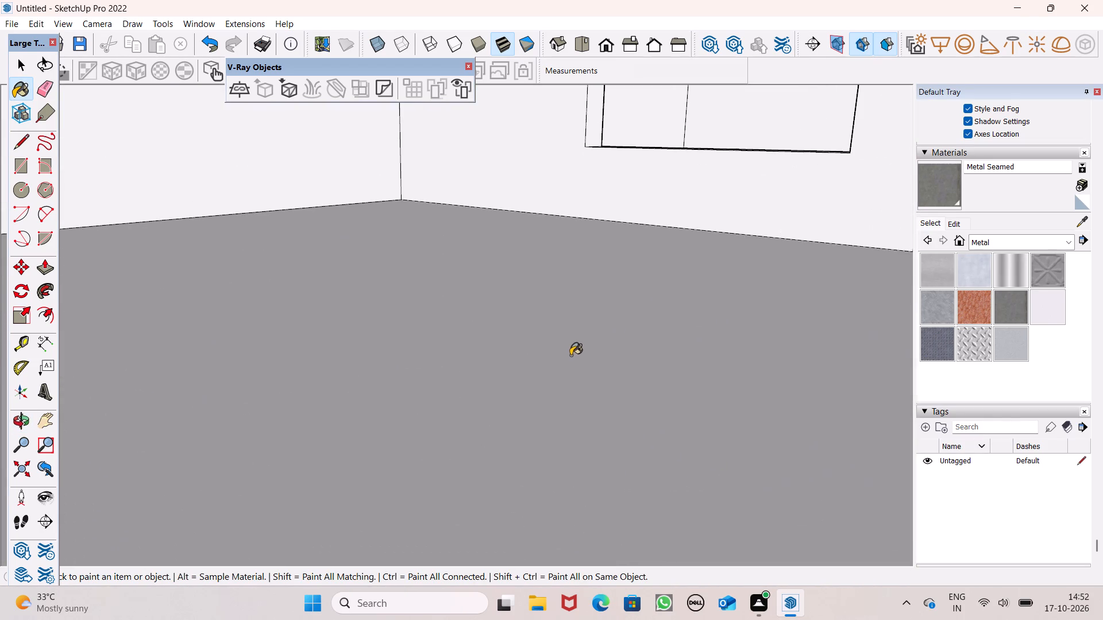
middle_click_drag(246, 460, 0, 432)
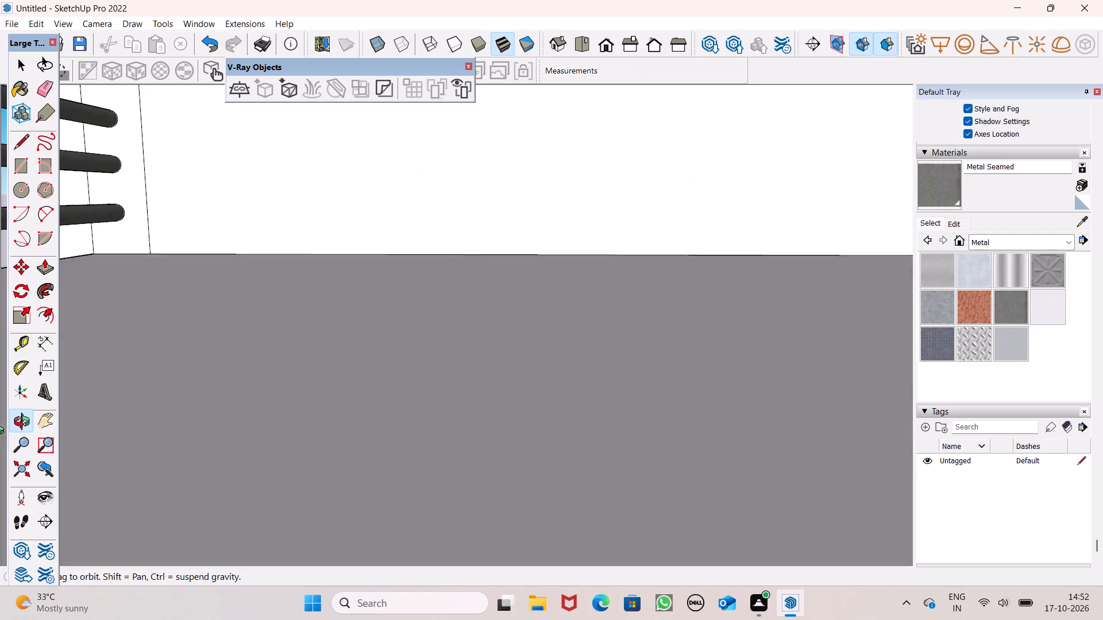
middle_click_drag(0, 432, 54, 375)
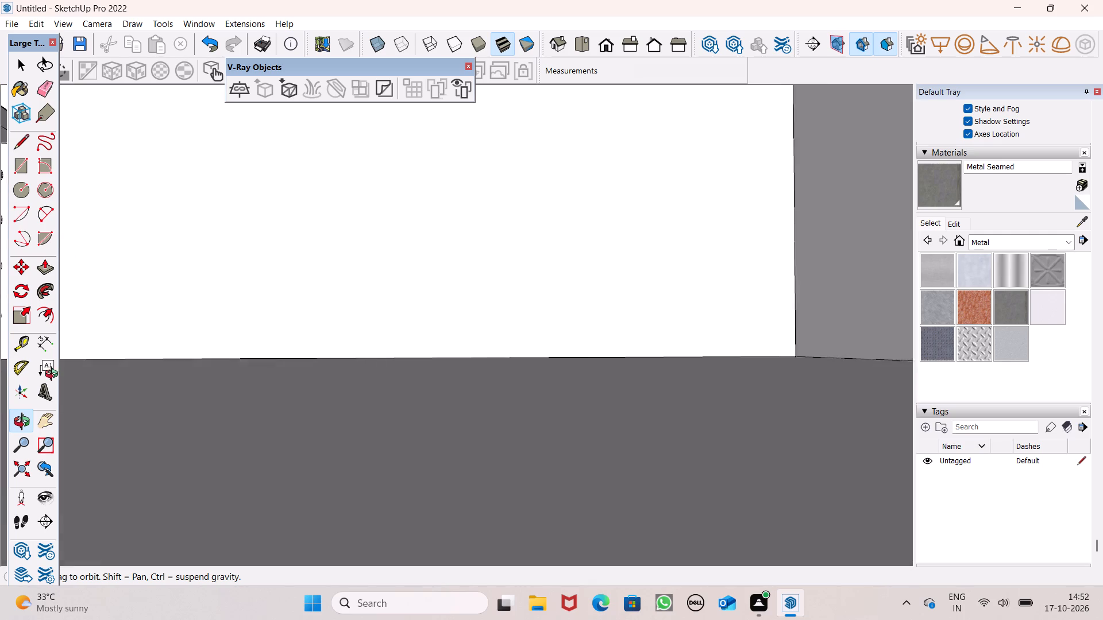
middle_click_drag(54, 375, 0, 352)
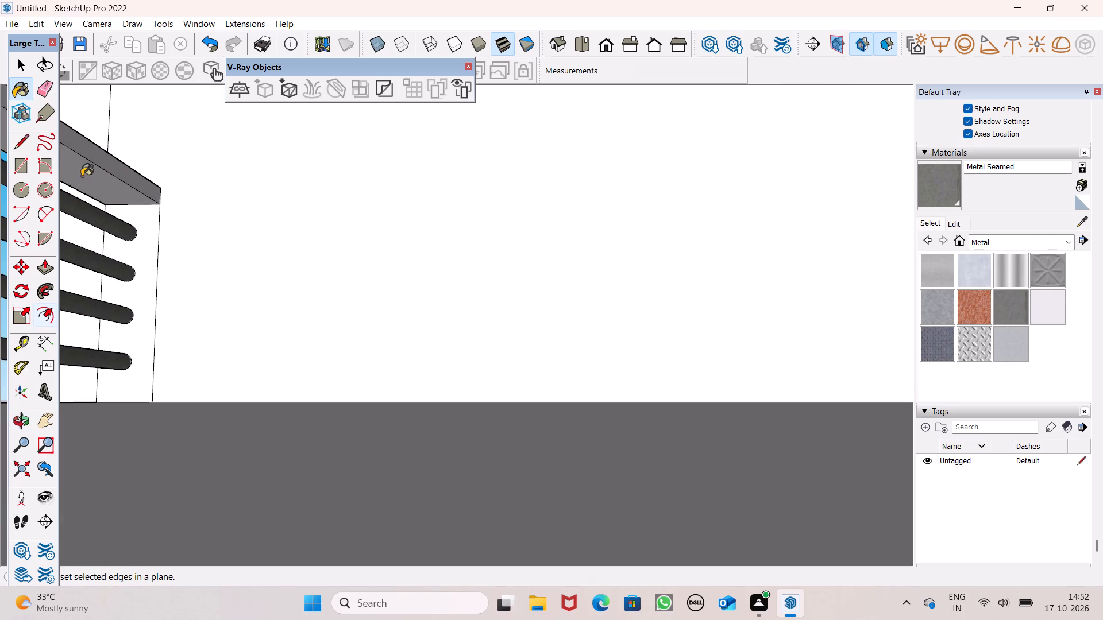
left_click(87, 170)
left_click(101, 157)
Examine the painted balcony railing from outside and within the front facade.
middle_click_drag(171, 354, 564, 361)
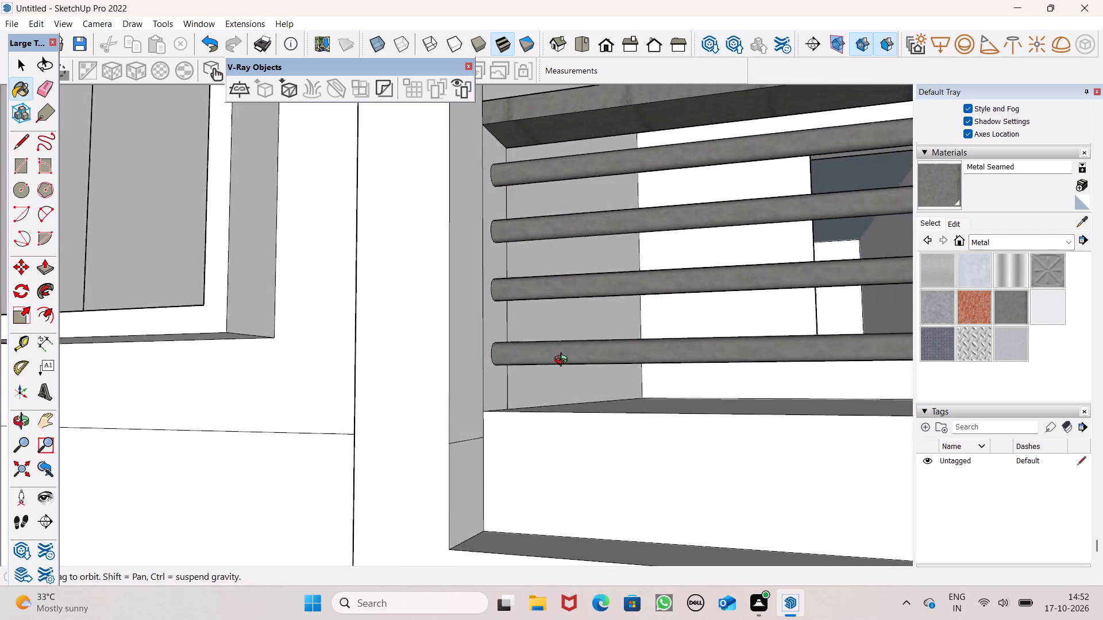
middle_click_drag(564, 361, 576, 364)
scroll(575, 364, "up", 1)
scroll(69, 348, "down", 17)
middle_click_drag(210, 457, 253, 524)
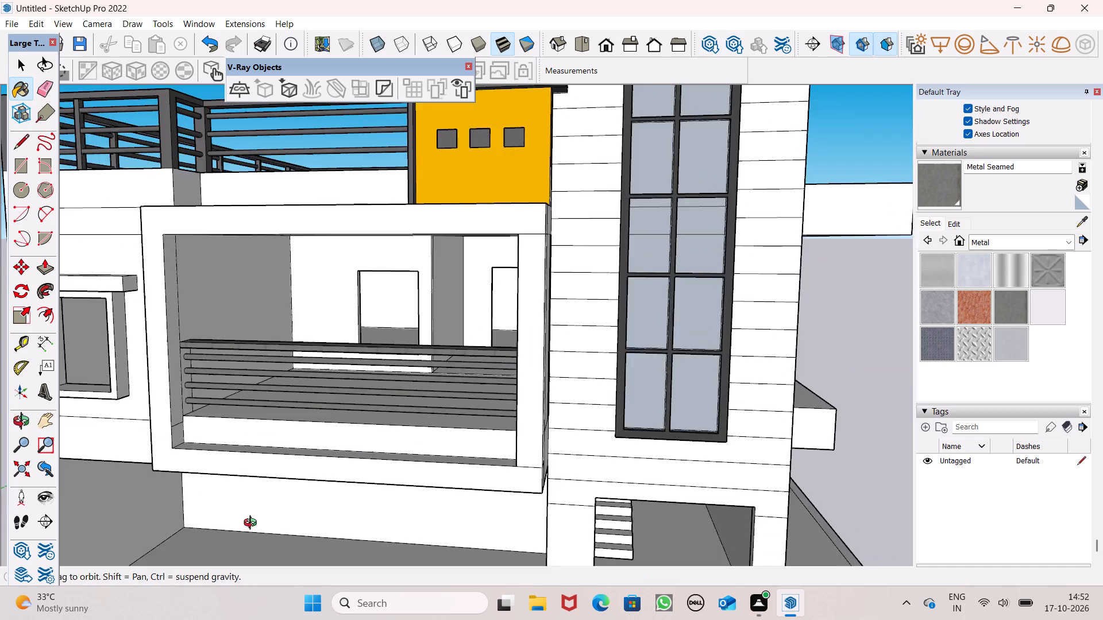
middle_click_drag(253, 524, 327, 553)
scroll(433, 471, "up", 3)
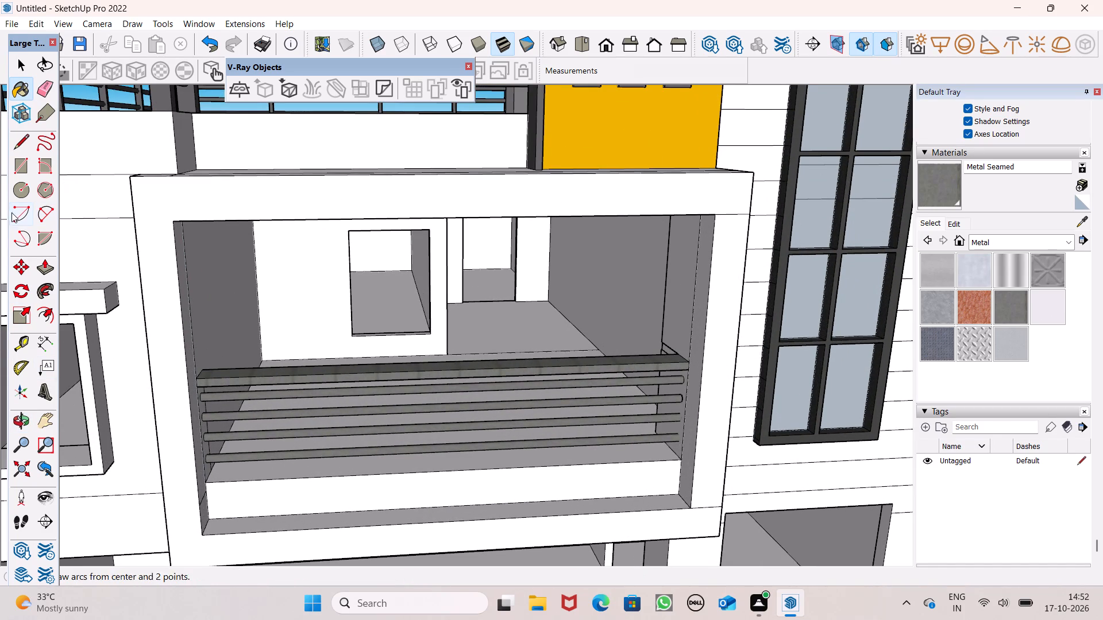
Draw a square of about 3 5/16" on the balcony floor beneath the rails, near the floor's front edge.
left_click(20, 169)
scroll(346, 239, "down", 1)
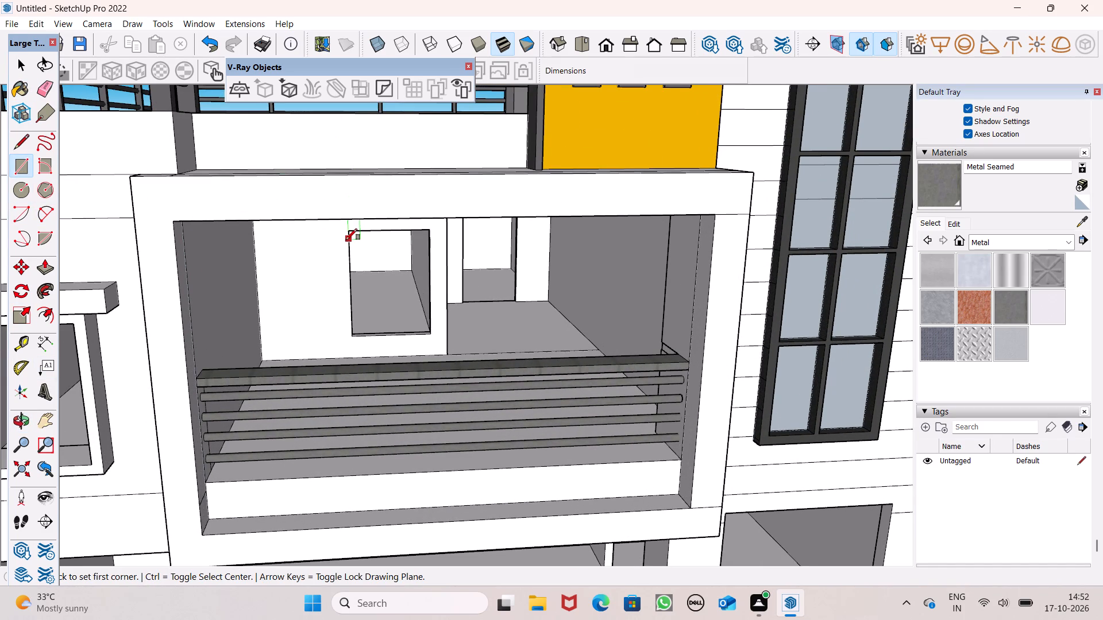
scroll(346, 240, "down", 1)
middle_click_drag(397, 433, 399, 525)
scroll(407, 450, "up", 1)
scroll(433, 280, "down", 2)
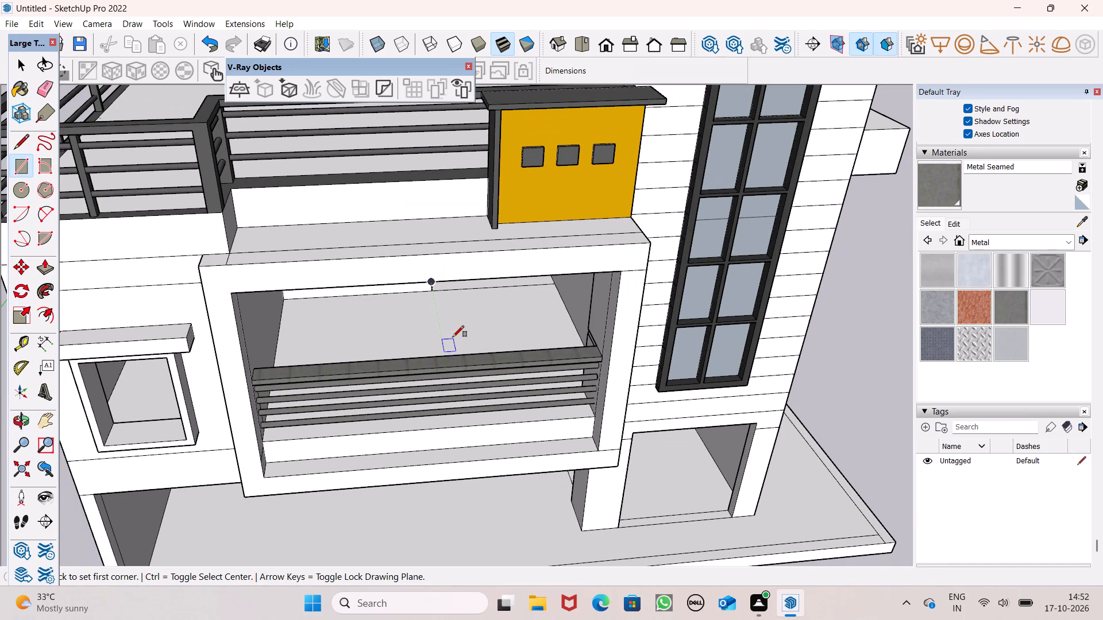
scroll(415, 462, "up", 5)
scroll(425, 388, "down", 2)
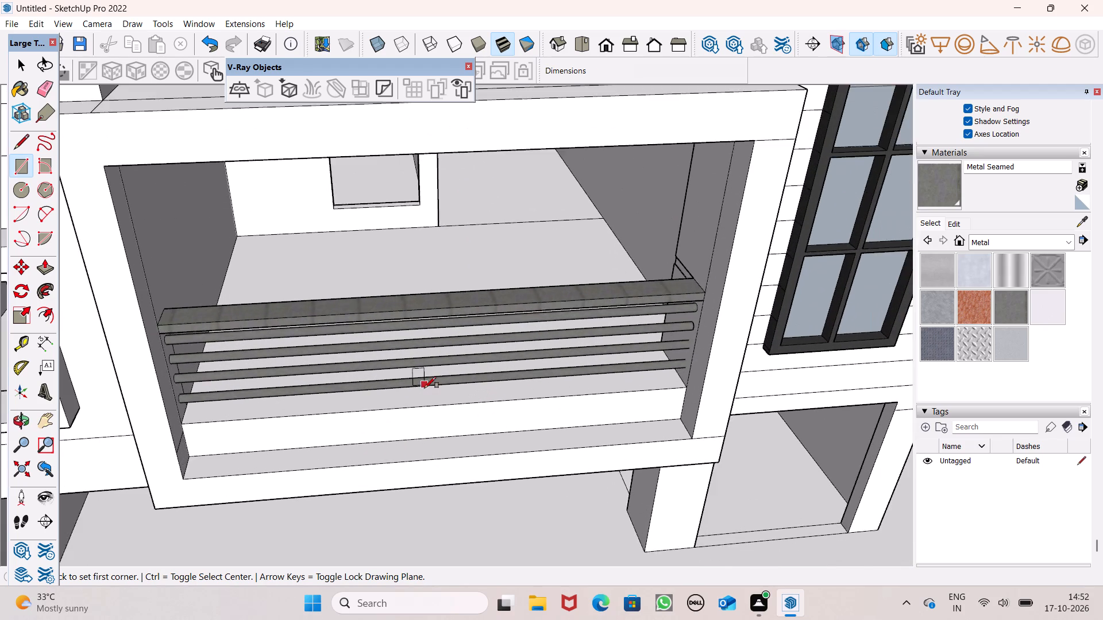
middle_click_drag(421, 451, 399, 559)
scroll(385, 529, "up", 5)
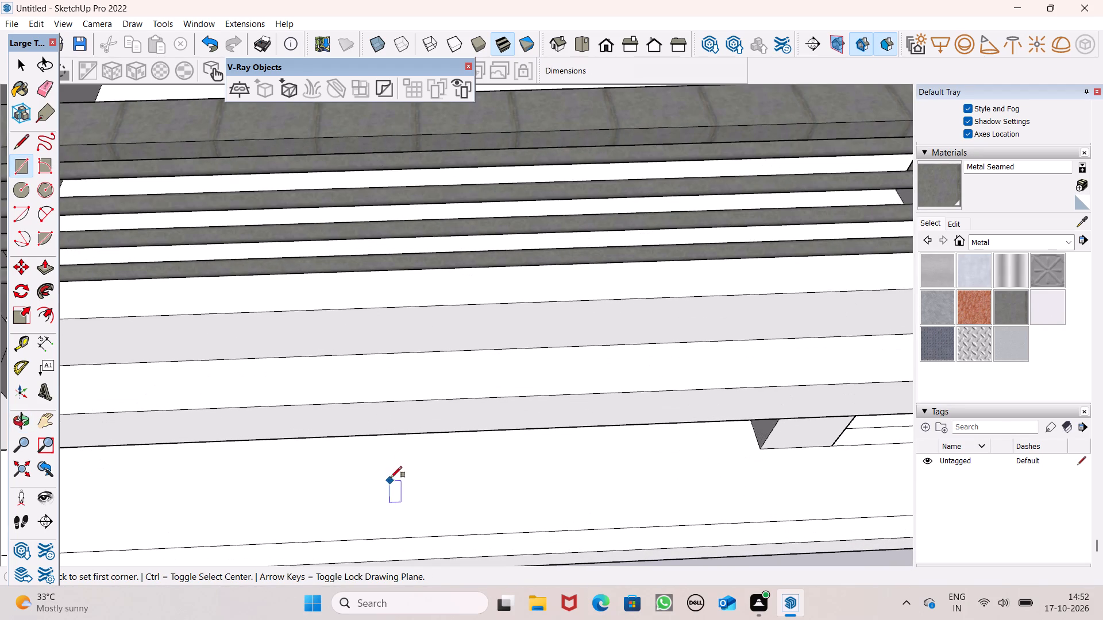
scroll(436, 416, "down", 1)
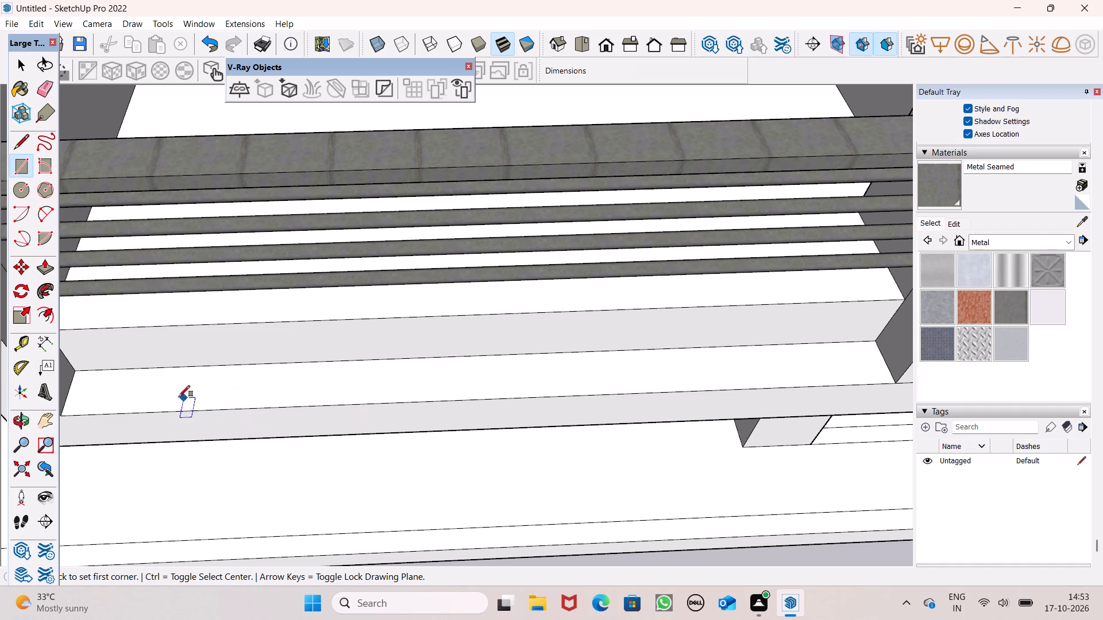
scroll(559, 271, "down", 2)
middle_click_drag(374, 351, 341, 361)
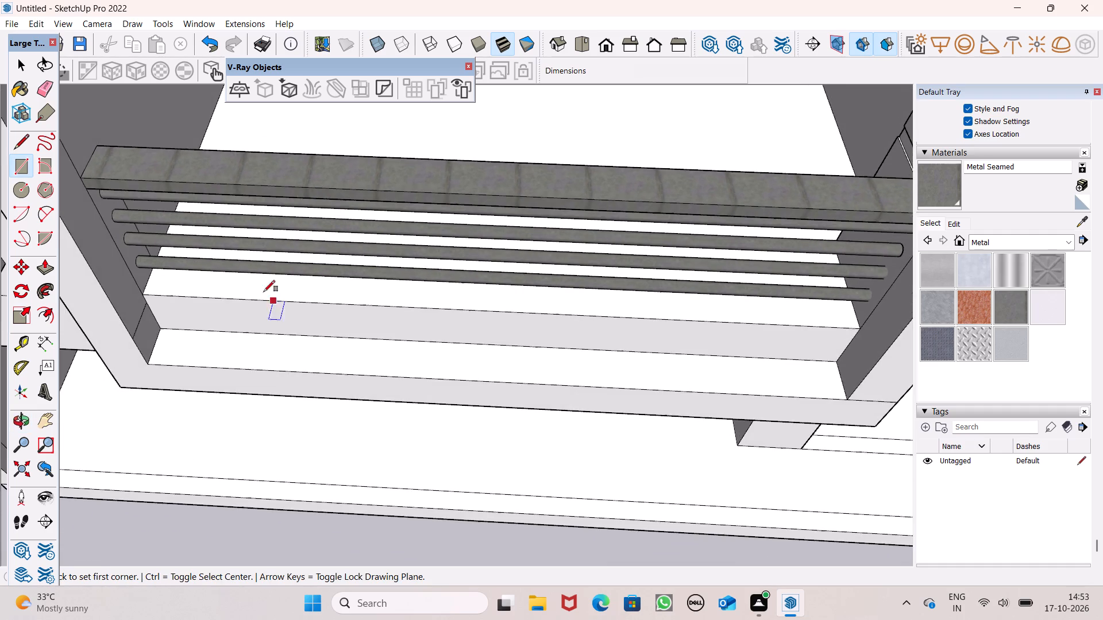
scroll(253, 280, "up", 10)
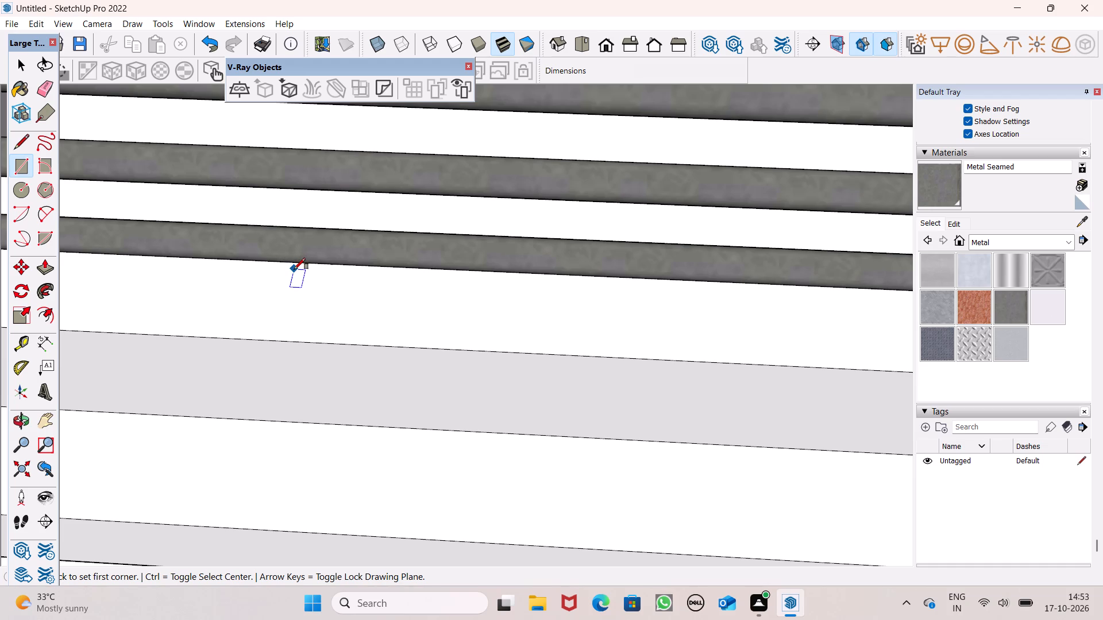
left_click_drag(294, 269, 312, 294)
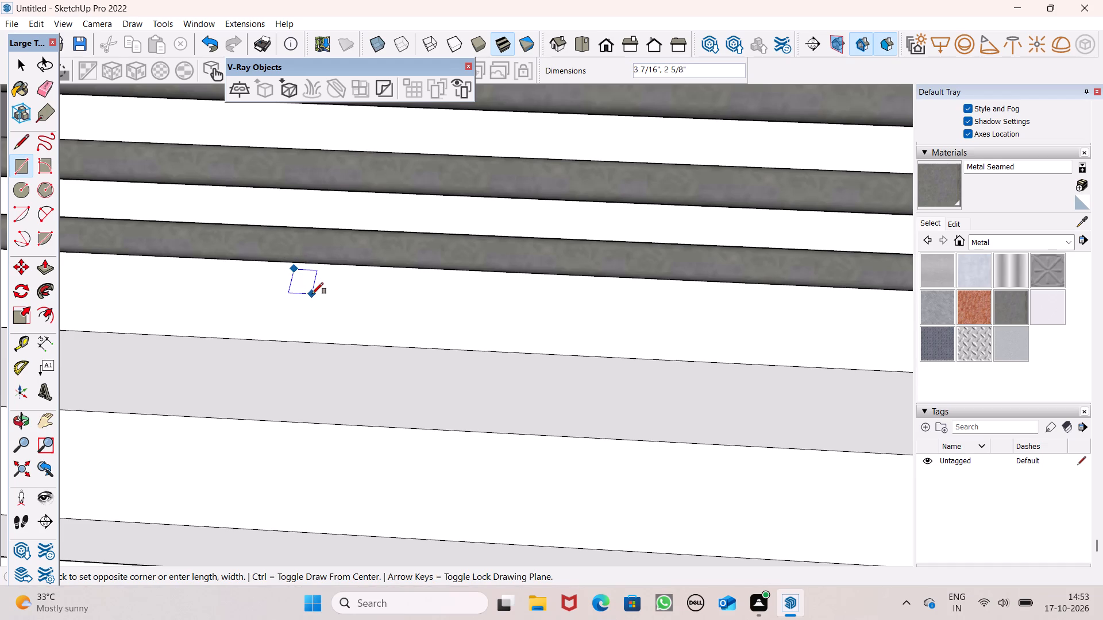
left_click_drag(312, 294, 318, 293)
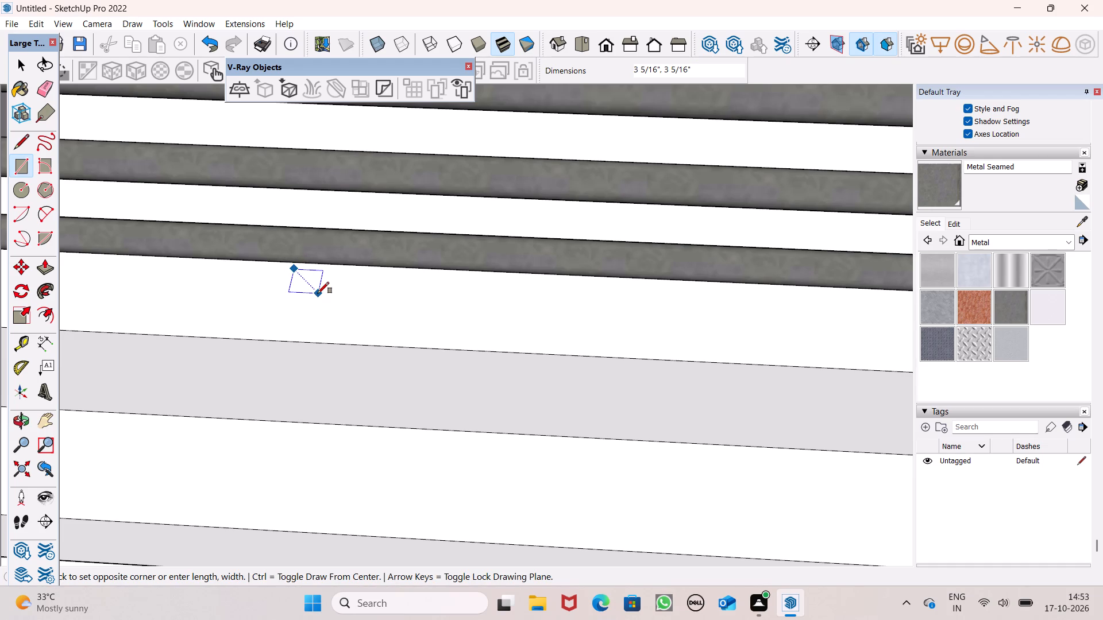
left_click_drag(318, 293, 318, 293)
key("space")
Copy the small square twice along the balcony floor beneath the rails, placing the last copy about 4' 8 3/4" beyond the middle one.
scroll(223, 311, "down", 2)
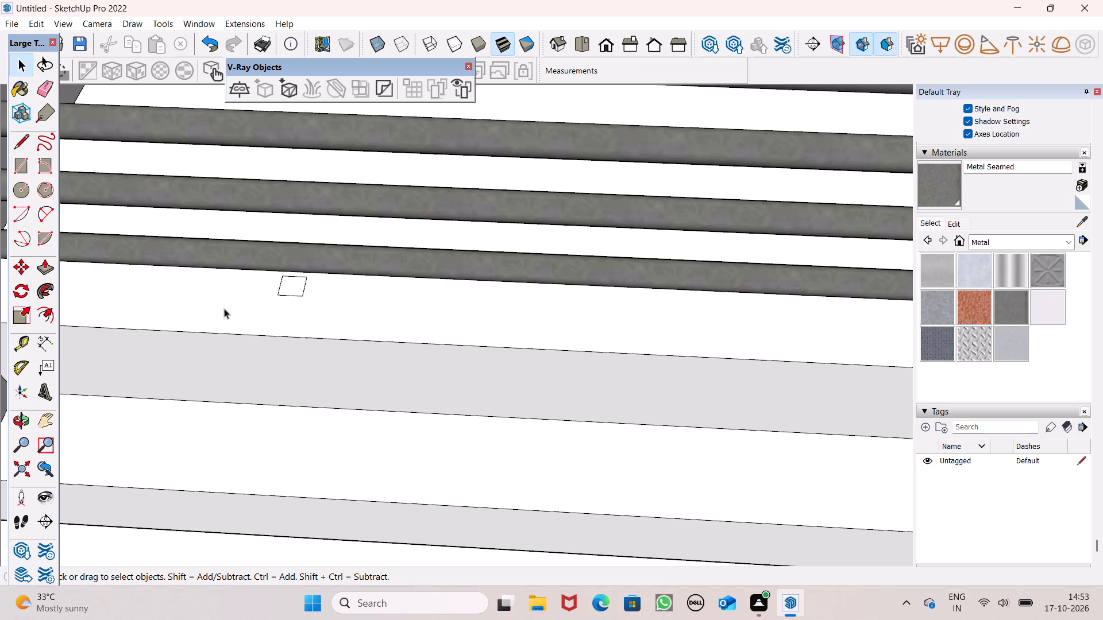
scroll(311, 315, "down", 10)
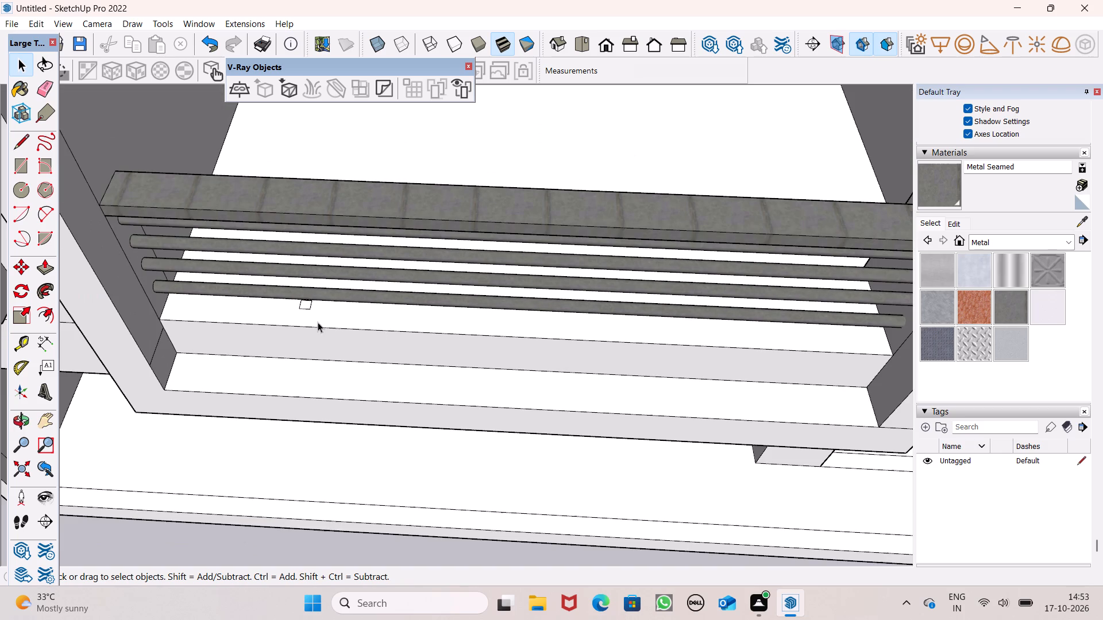
scroll(306, 312, "up", 2)
double_click(306, 305)
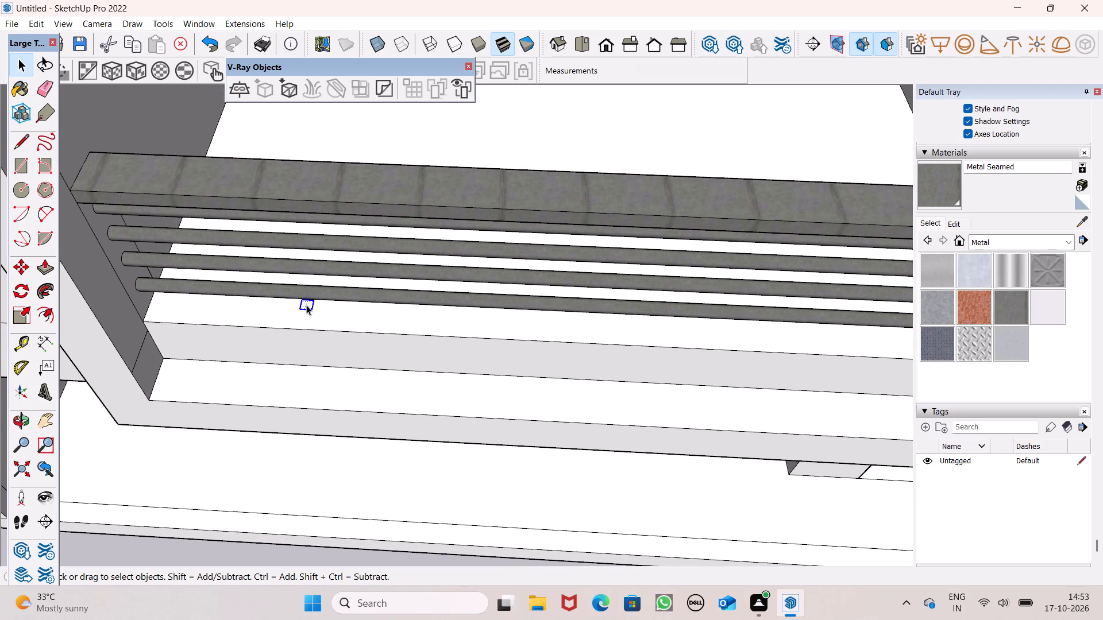
key("m")
key("shift+Return")
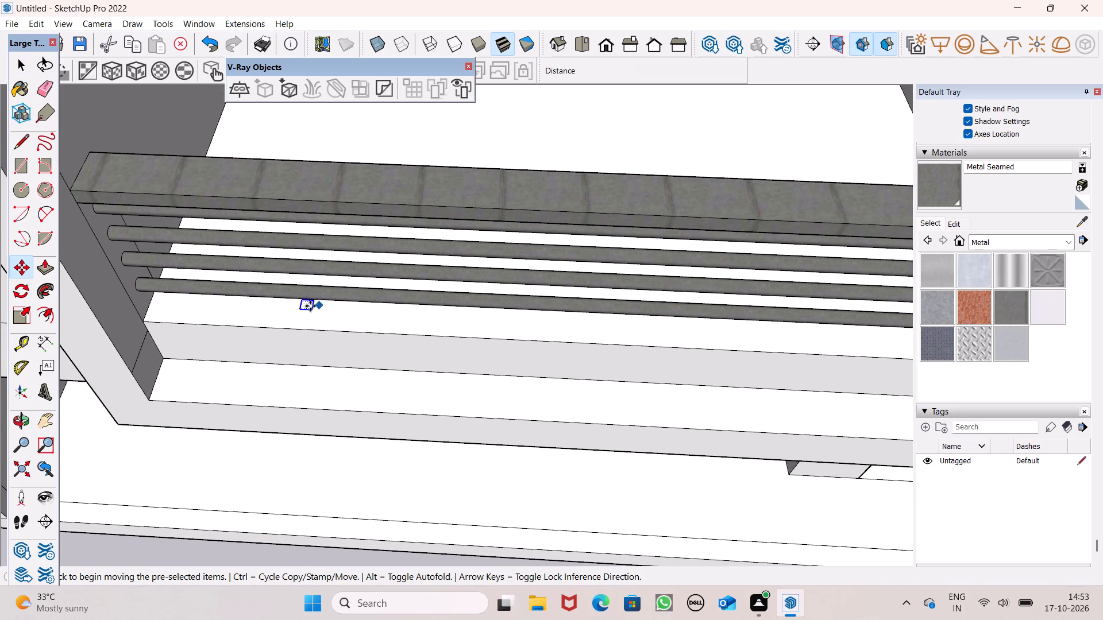
left_click_drag(313, 309, 340, 318)
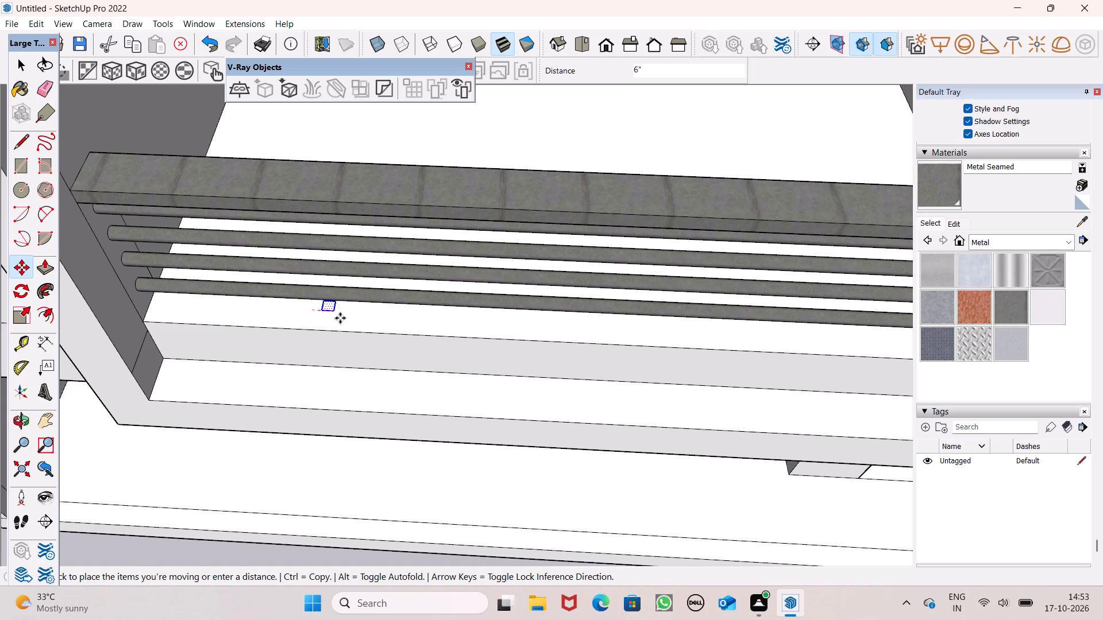
left_click_drag(340, 318, 483, 326)
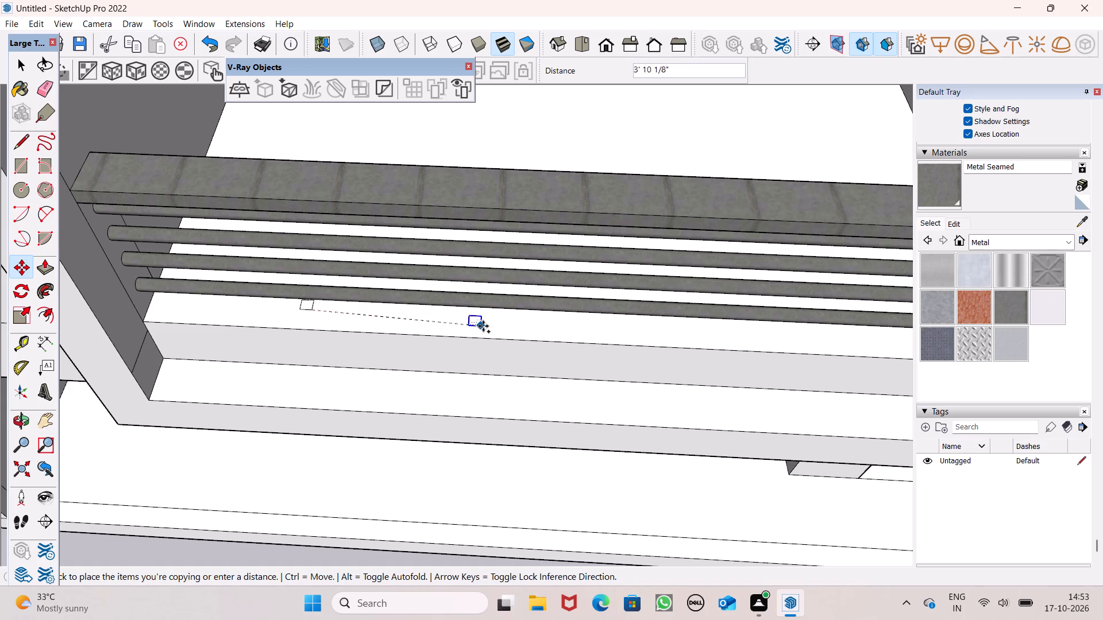
left_click_drag(483, 326, 515, 324)
scroll(323, 377, "down", 6)
scroll(650, 350, "up", 4)
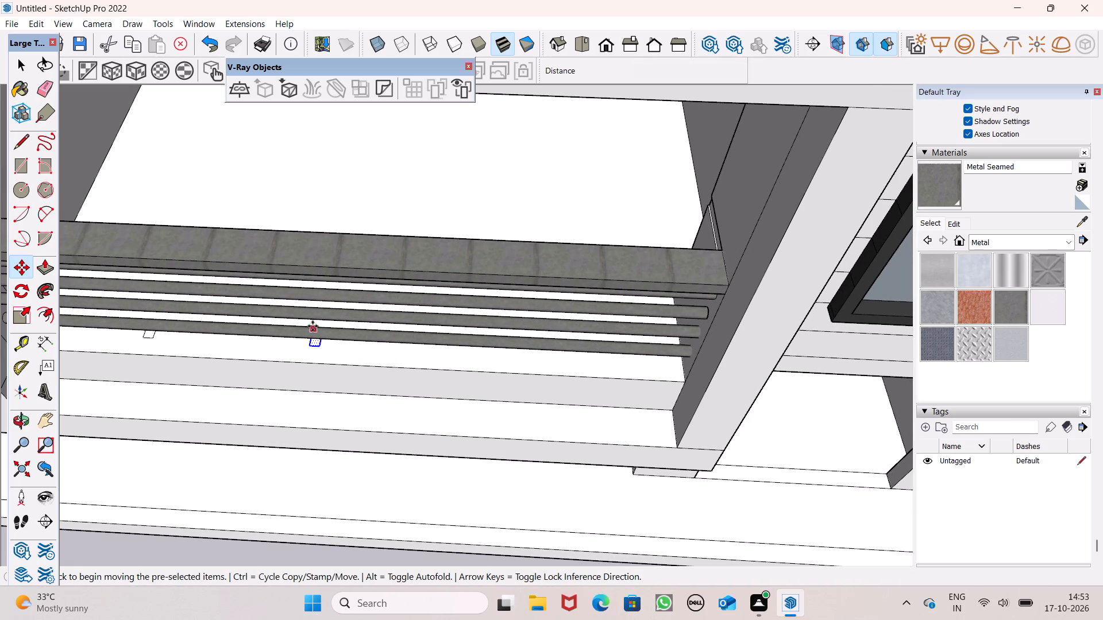
left_click_drag(323, 346, 368, 359)
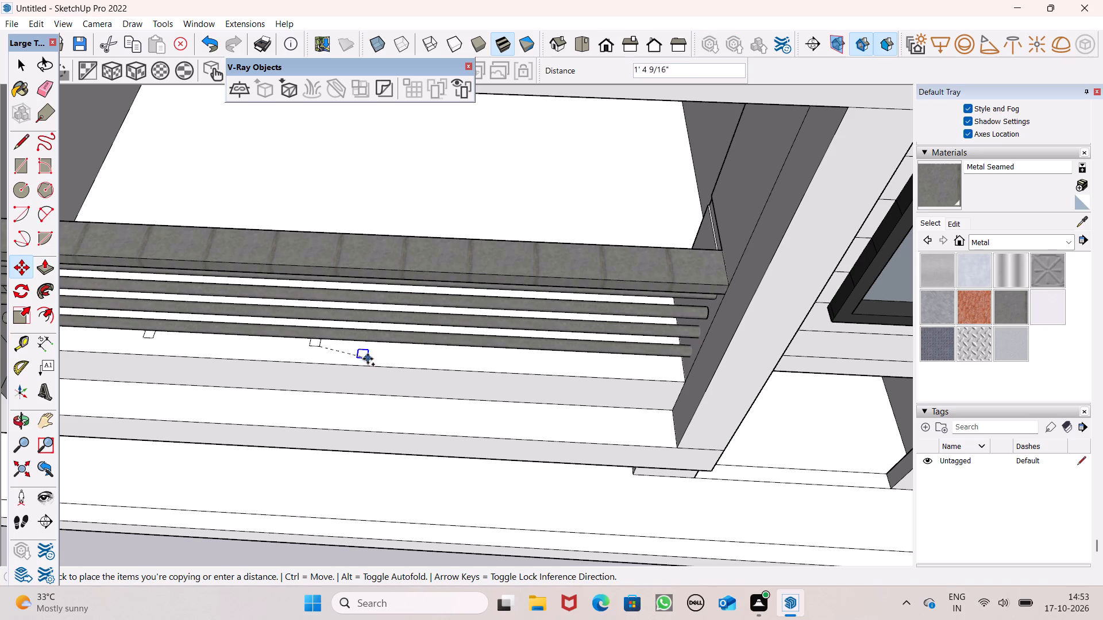
left_click_drag(368, 359, 493, 360)
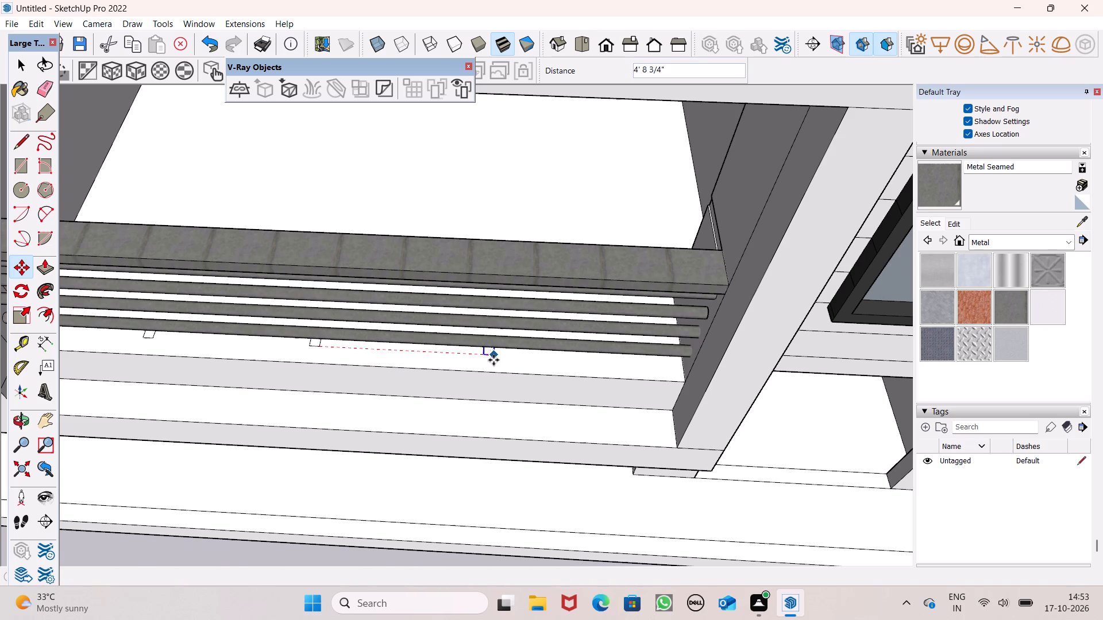
key("space")
scroll(447, 383, "down", 6)
left_click_drag(165, 499, 169, 486)
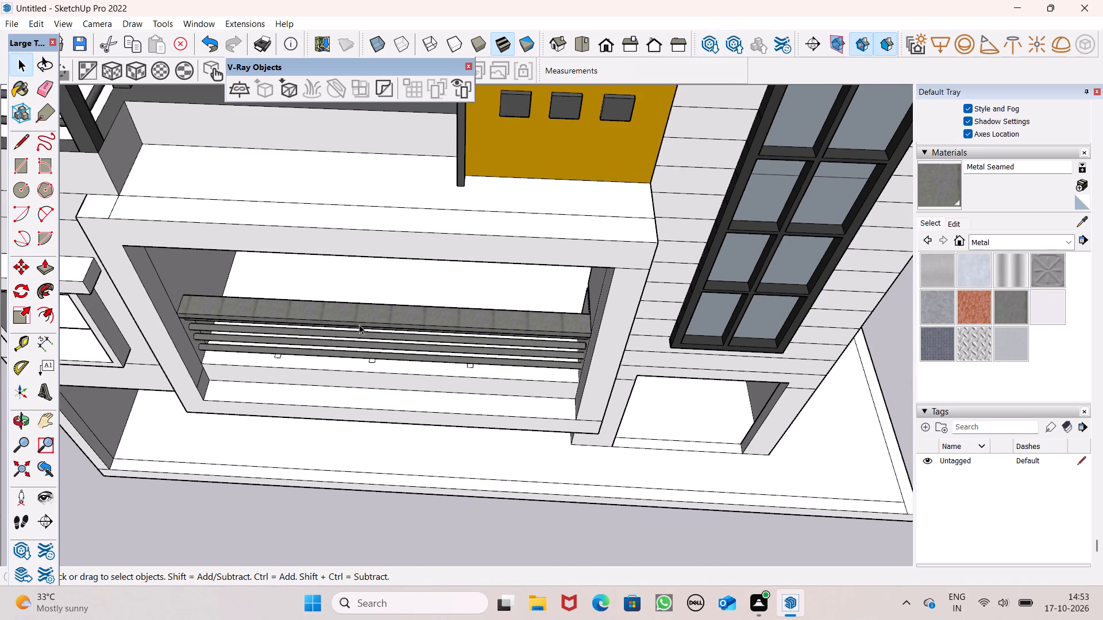
Paint the three small post squares on the balcony floor beneath the rails with Metal Seamed.
scroll(376, 321, "up", 2)
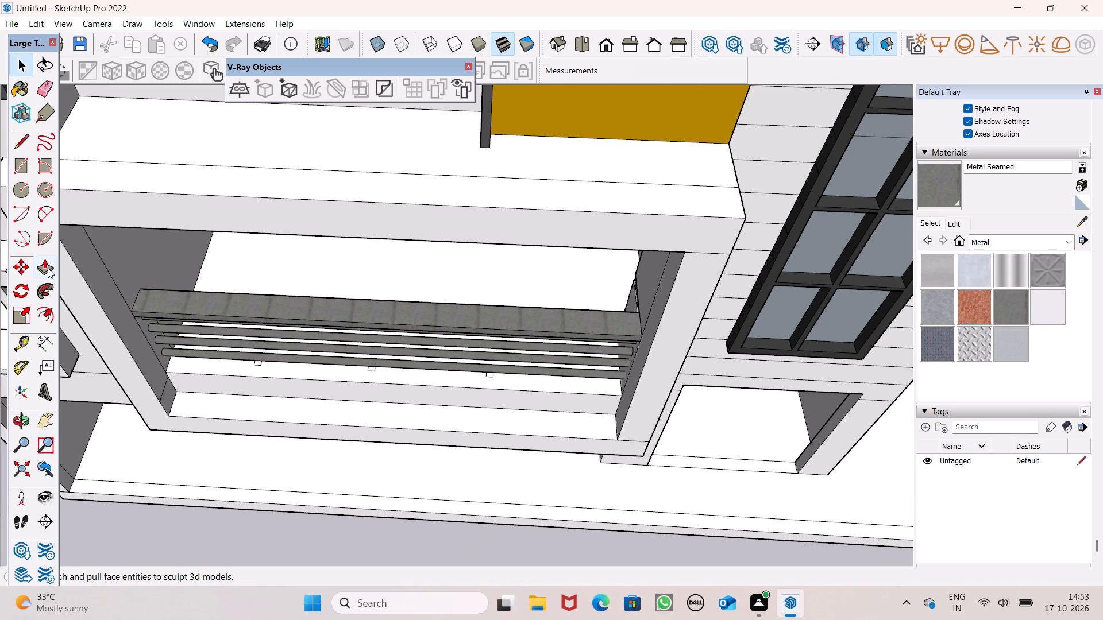
left_click(48, 269)
middle_click_drag(234, 351, 237, 330)
scroll(302, 377, "up", 7)
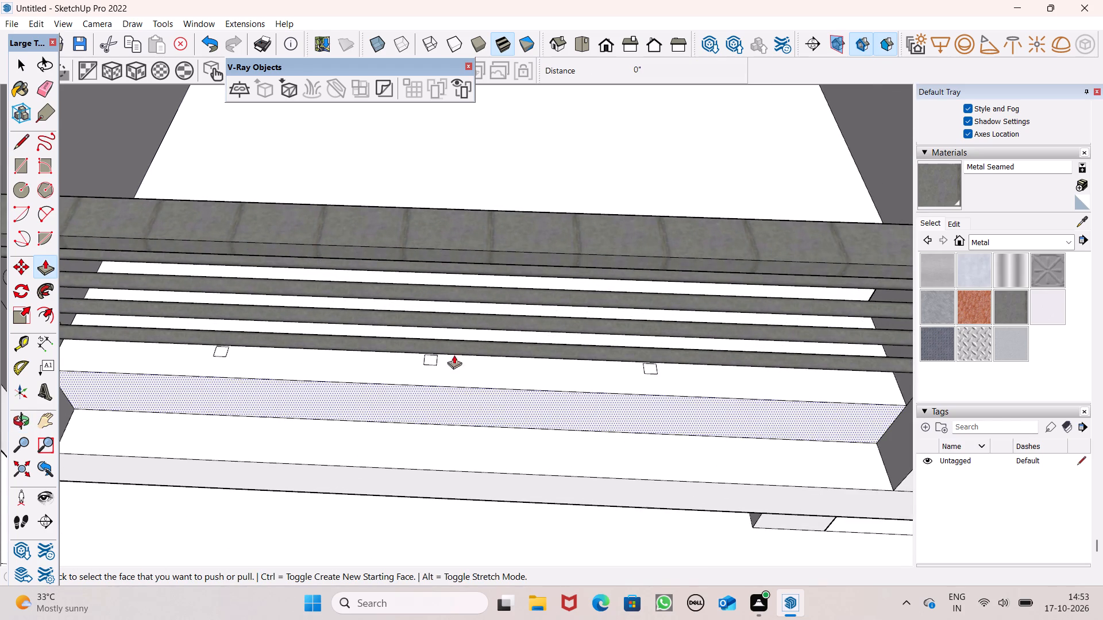
left_click(931, 202)
scroll(426, 395, "up", 2)
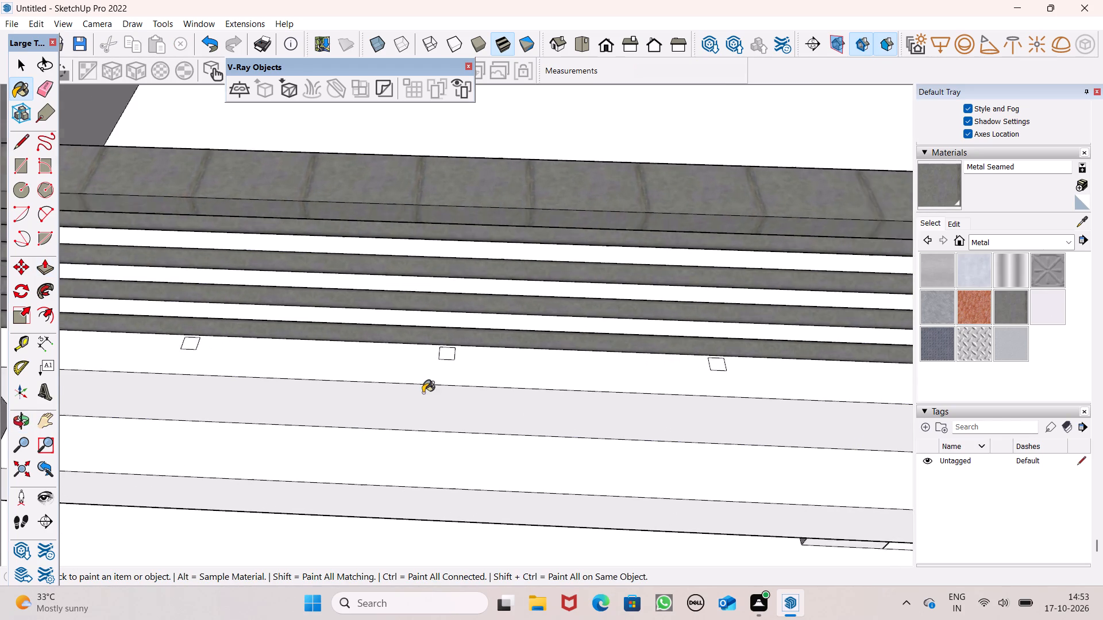
scroll(423, 393, "up", 2)
left_click(456, 342)
scroll(497, 381, "down", 1)
left_click(799, 361)
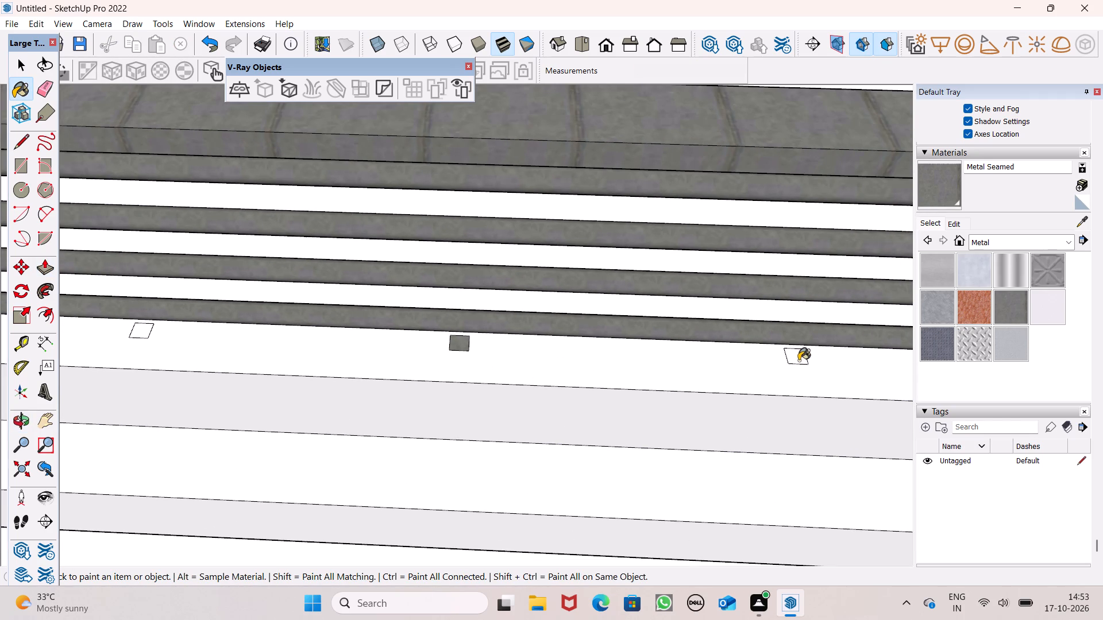
scroll(532, 307, "down", 4)
scroll(217, 320, "up", 3)
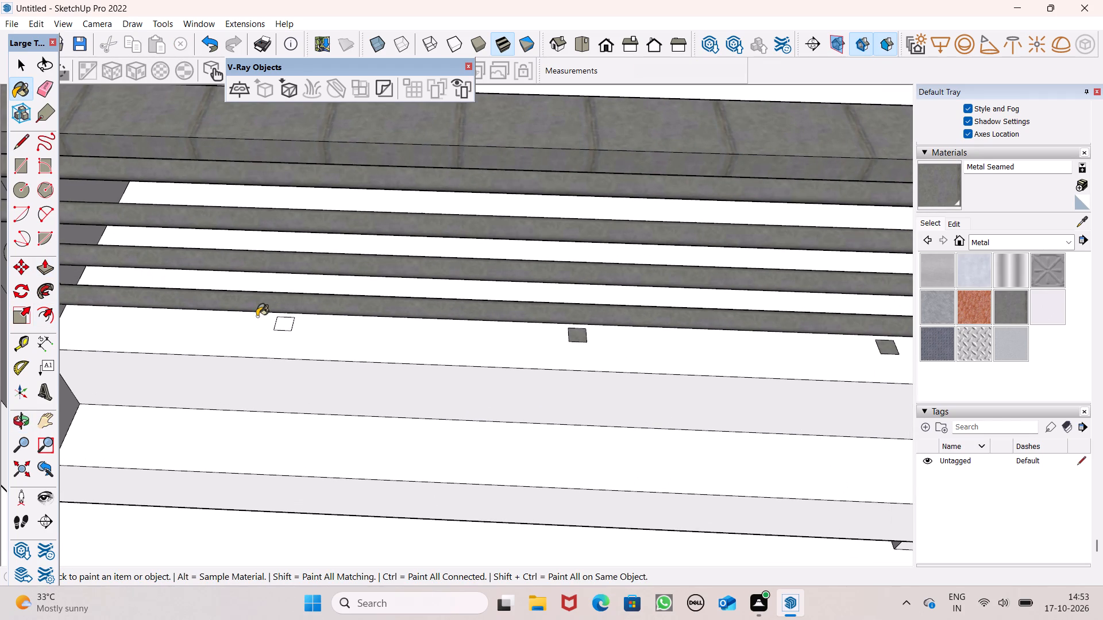
left_click(284, 328)
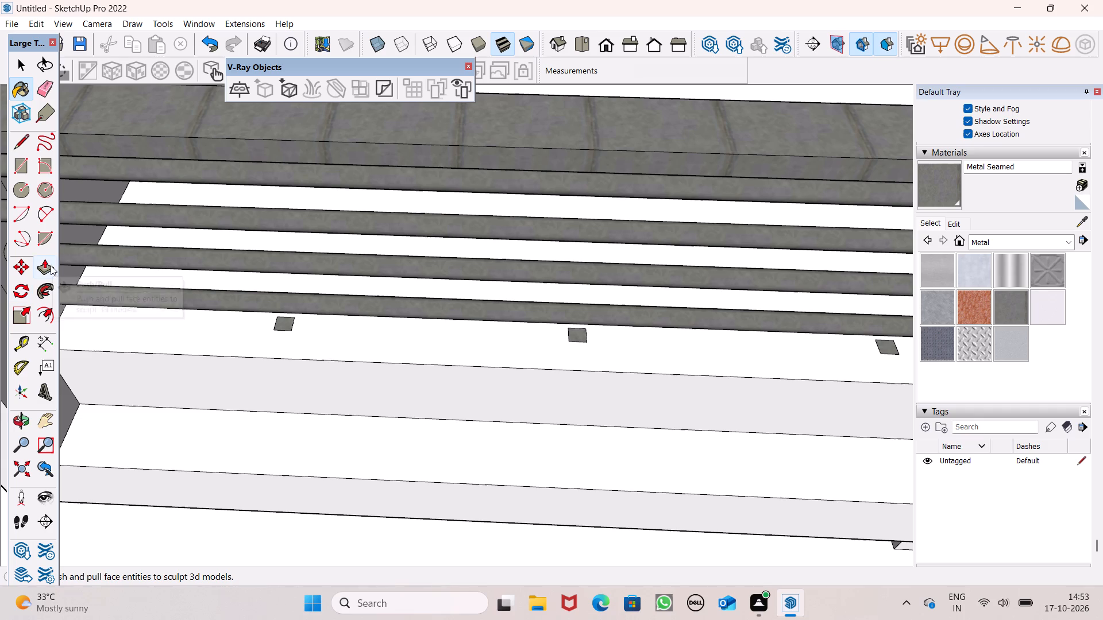
Push/Pull two squares into posts up to the handrail, the end one about 3' 8 5/16" and the middle one about 3' 7 9/16".
left_click(50, 265)
left_click_drag(288, 320, 287, 290)
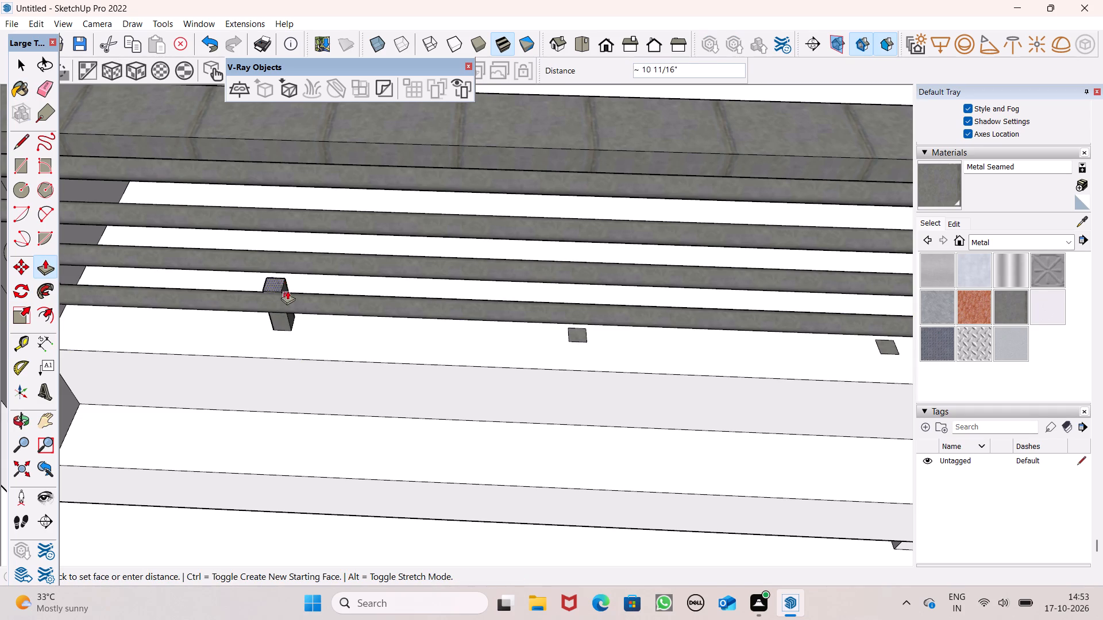
left_click_drag(287, 290, 286, 162)
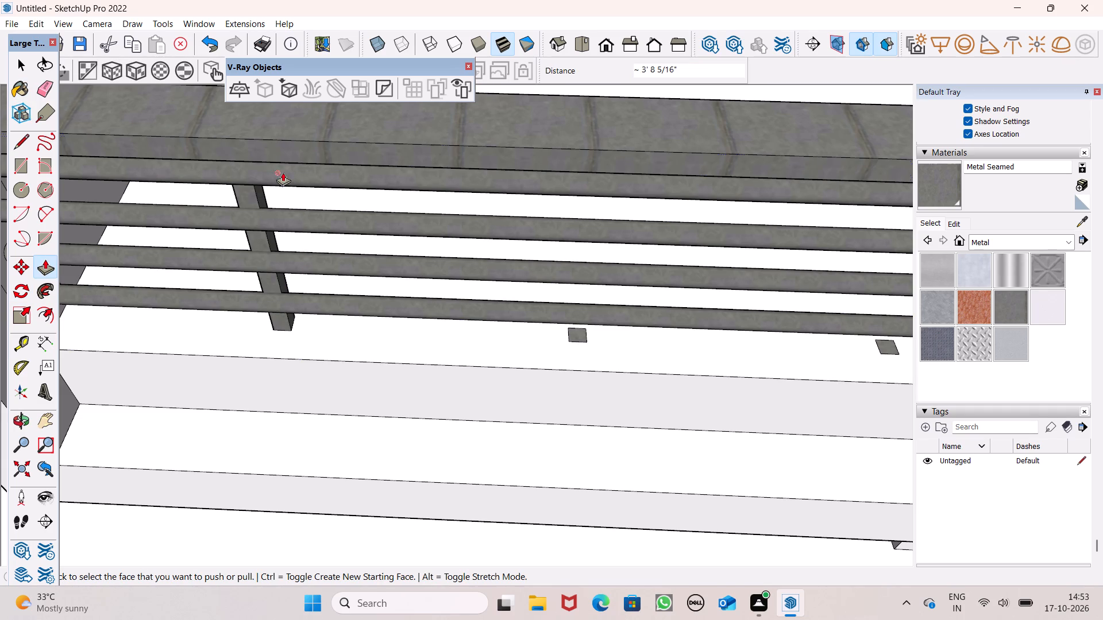
scroll(215, 296, "down", 4)
middle_click_drag(218, 315, 233, 88)
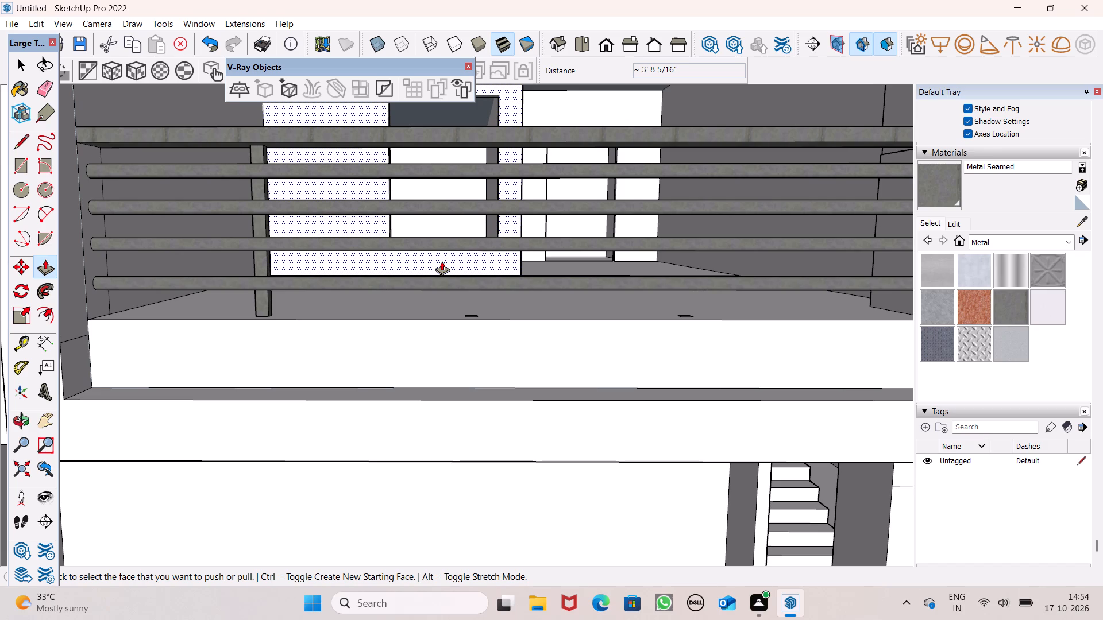
scroll(442, 287, "down", 1)
middle_click_drag(439, 338, 423, 449)
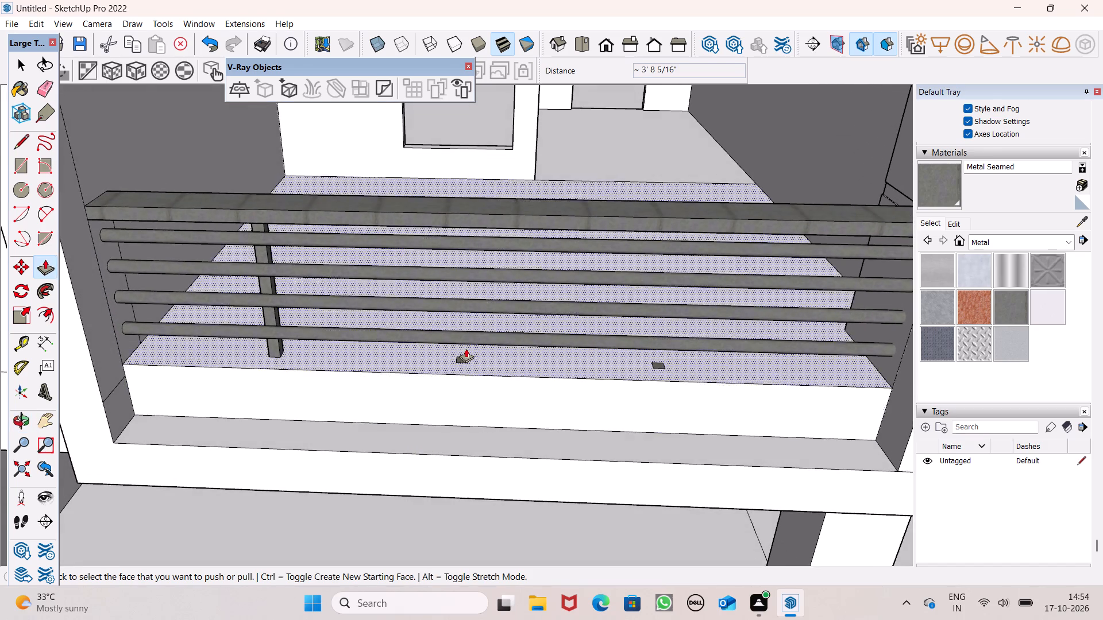
scroll(467, 338, "up", 4)
left_click_drag(457, 368, 429, 150)
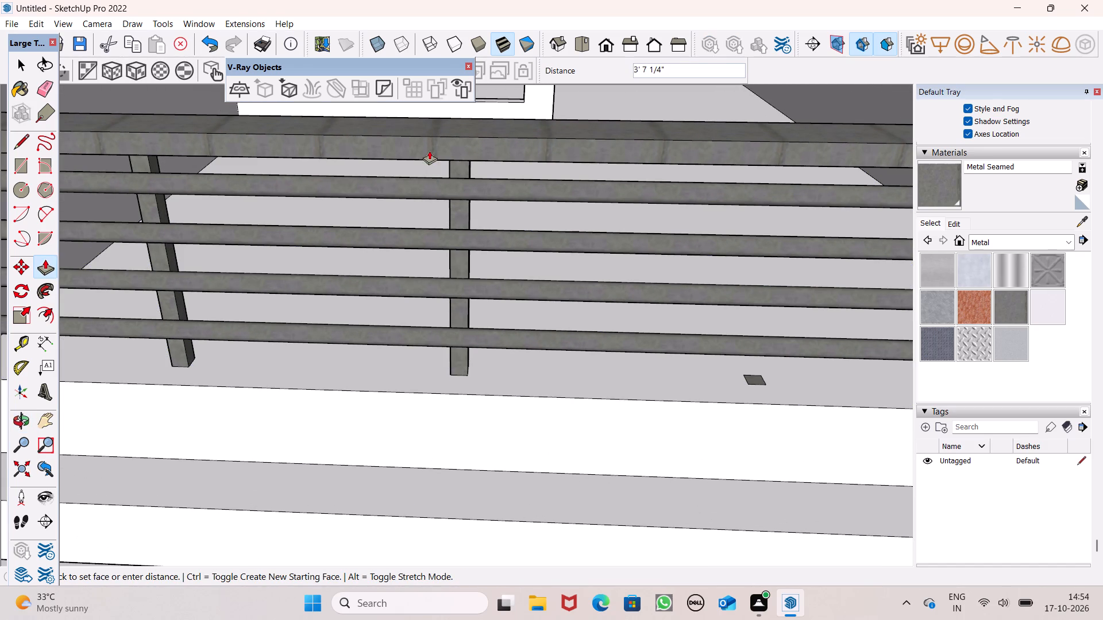
left_click_drag(429, 150, 429, 149)
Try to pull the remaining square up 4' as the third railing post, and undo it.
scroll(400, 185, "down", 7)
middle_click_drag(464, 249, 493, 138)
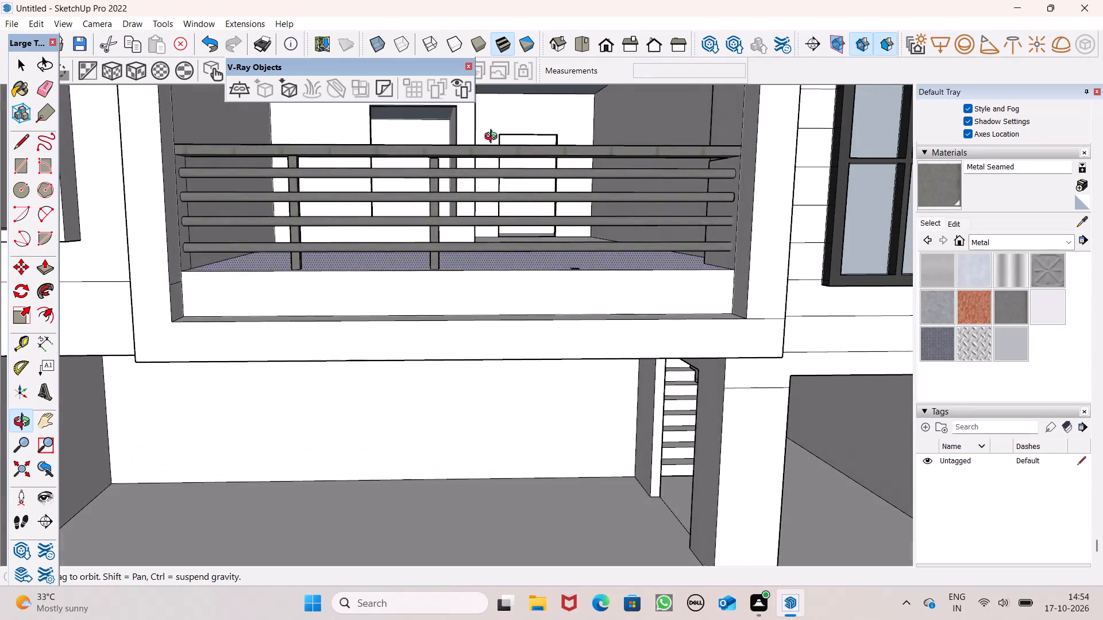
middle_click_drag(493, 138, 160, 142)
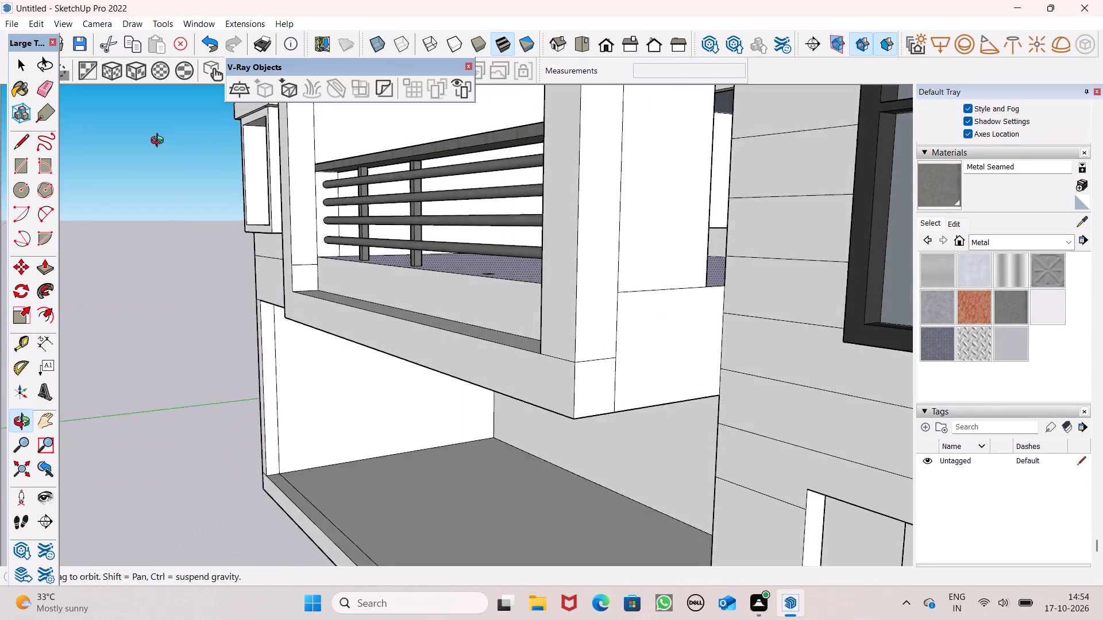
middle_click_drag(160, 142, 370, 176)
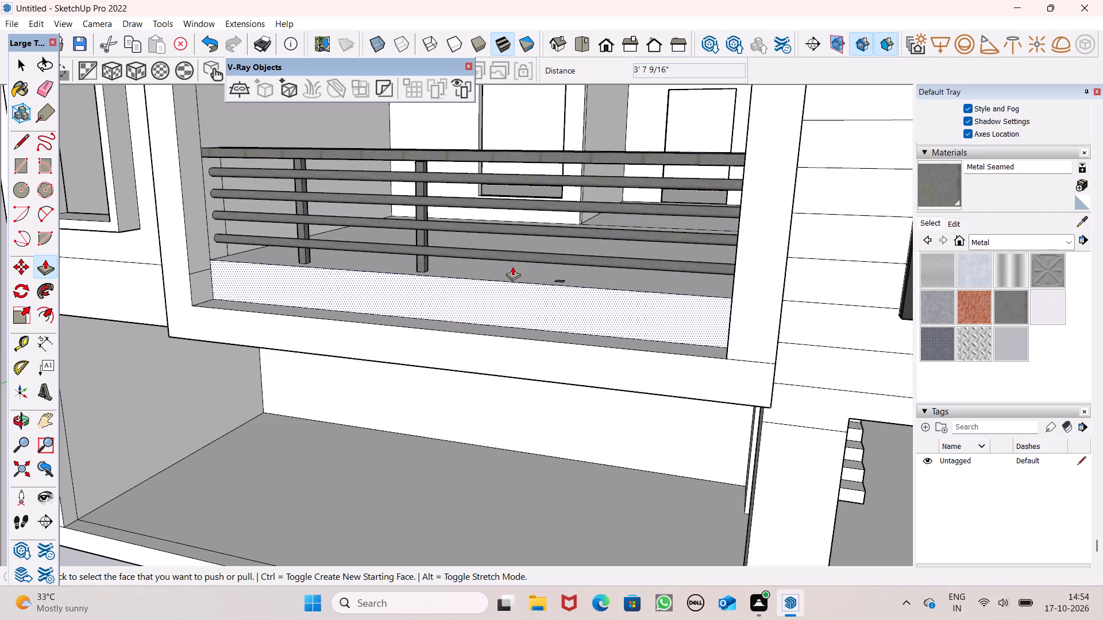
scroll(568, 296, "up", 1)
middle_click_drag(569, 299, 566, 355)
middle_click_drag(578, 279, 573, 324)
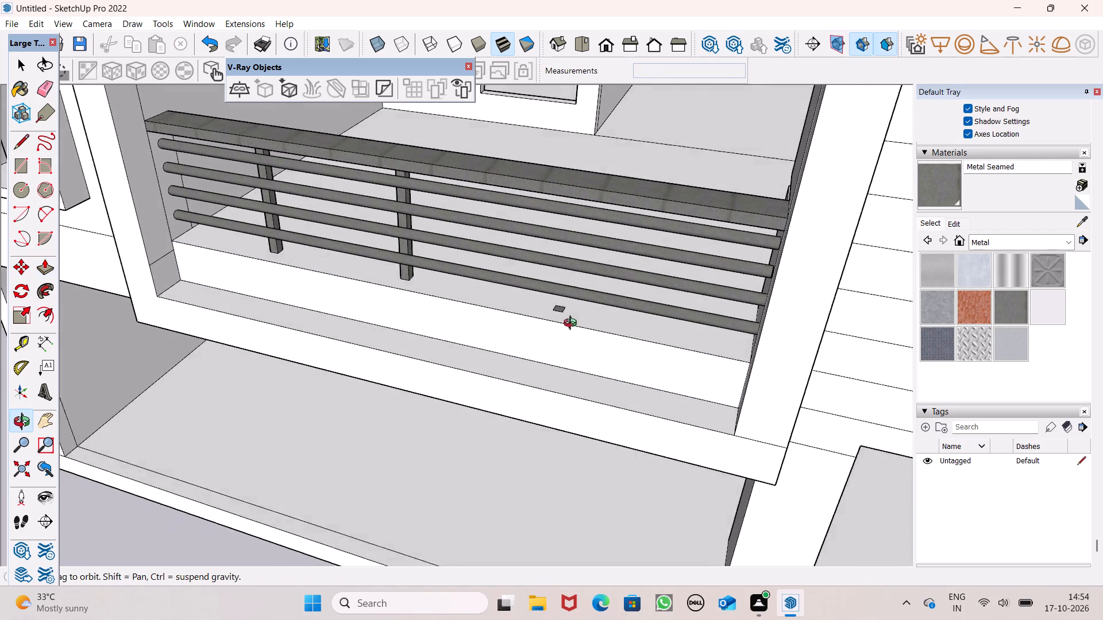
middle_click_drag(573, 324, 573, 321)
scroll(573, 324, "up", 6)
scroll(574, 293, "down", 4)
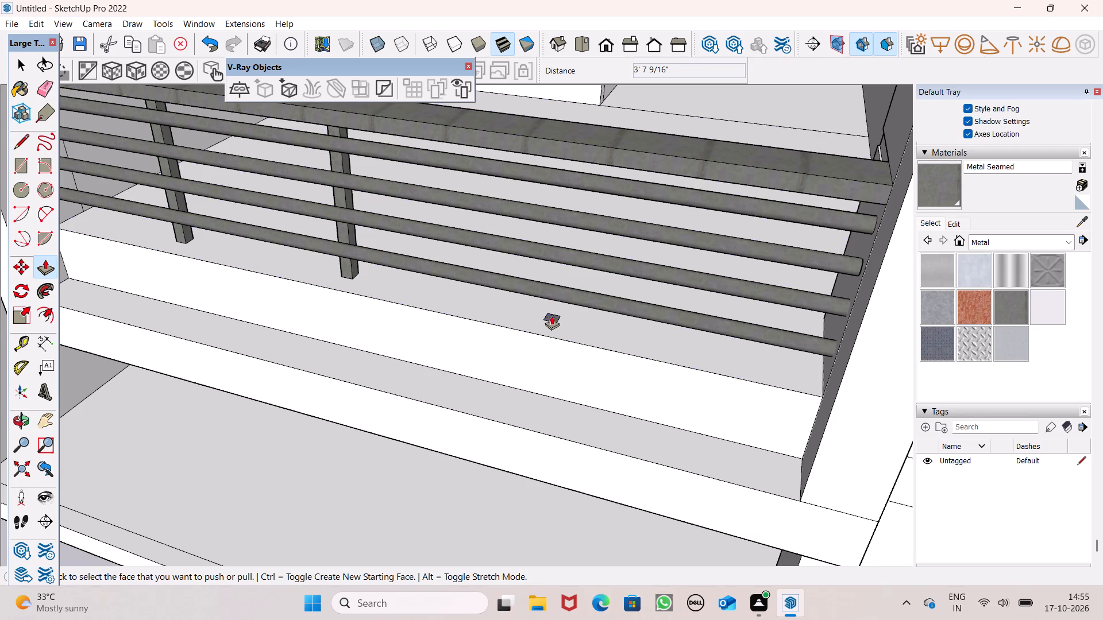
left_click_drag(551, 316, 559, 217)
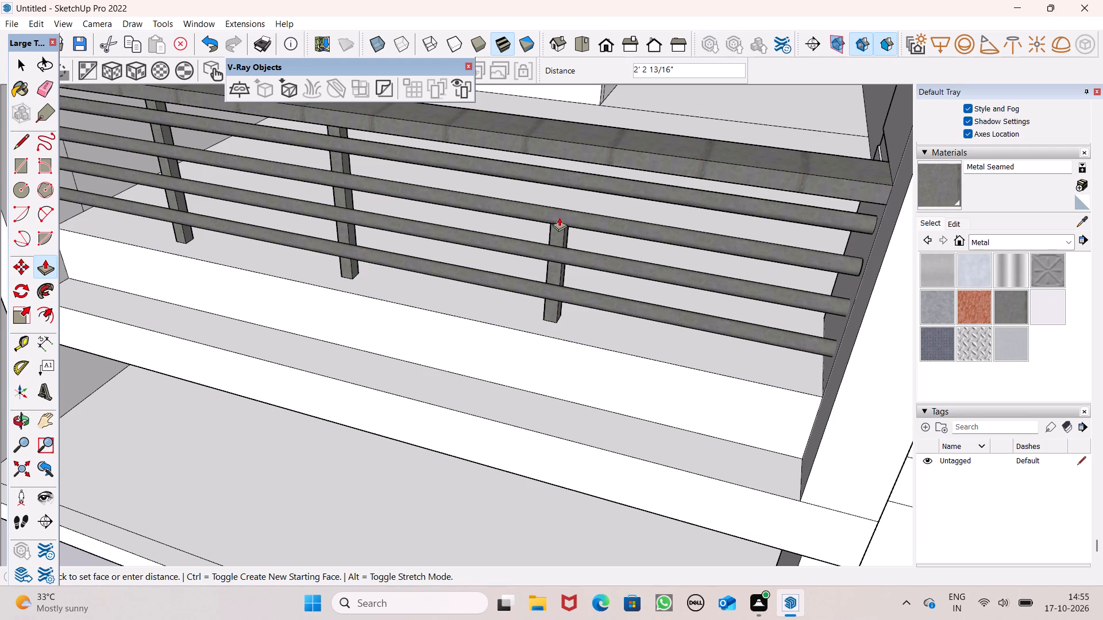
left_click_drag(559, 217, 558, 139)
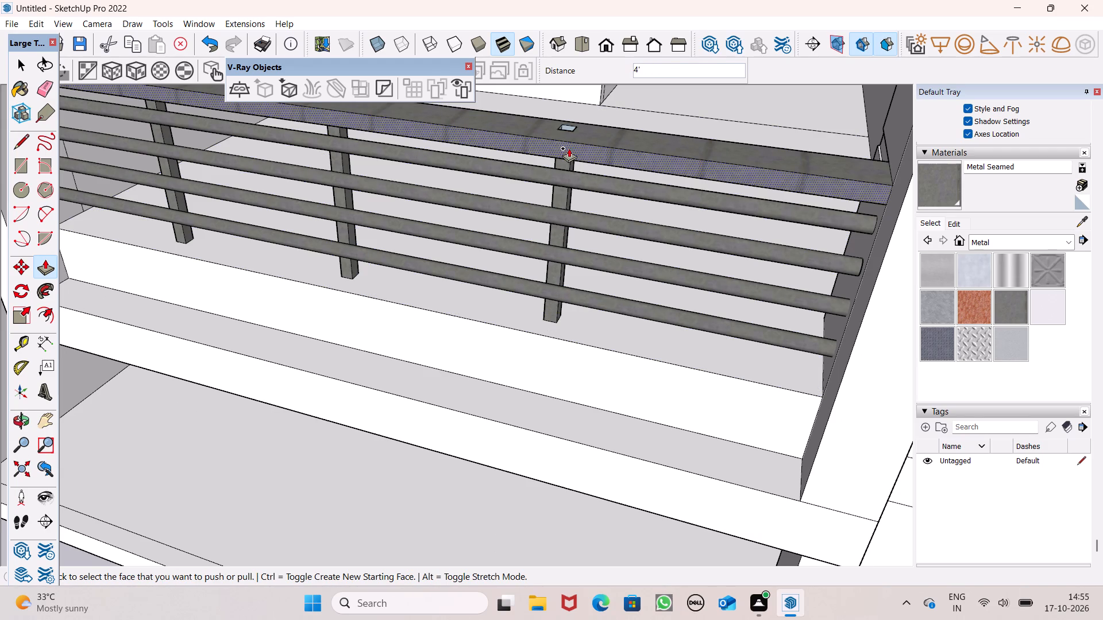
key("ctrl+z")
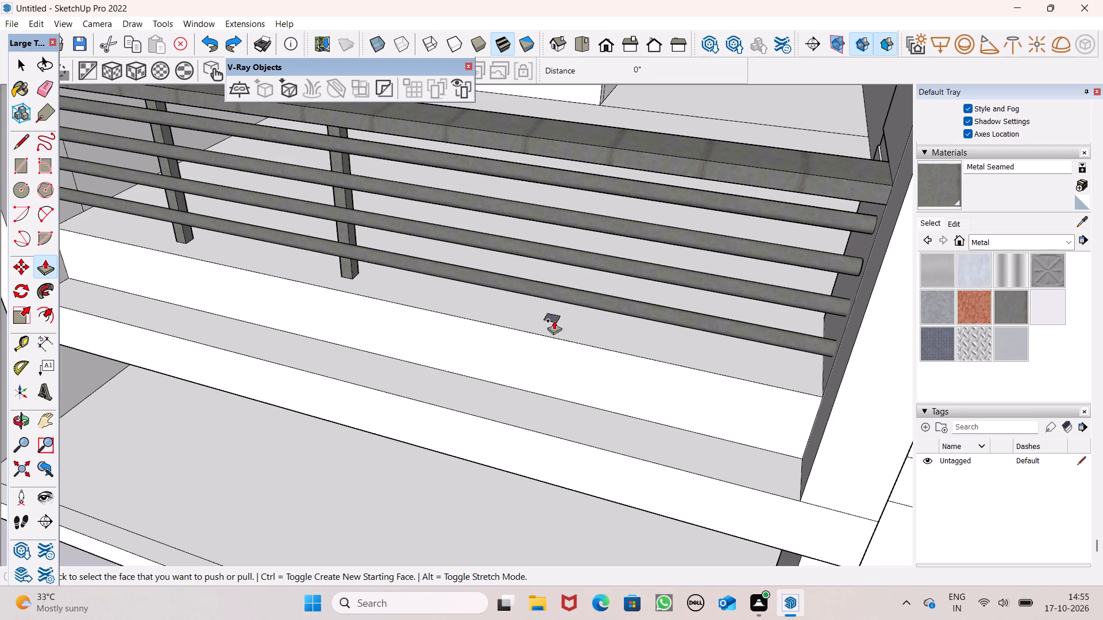
Pull the third square up about 3' 6 11/16" and extend its top about 1 5/8" to the handrail's underside.
left_click_drag(553, 317, 560, 170)
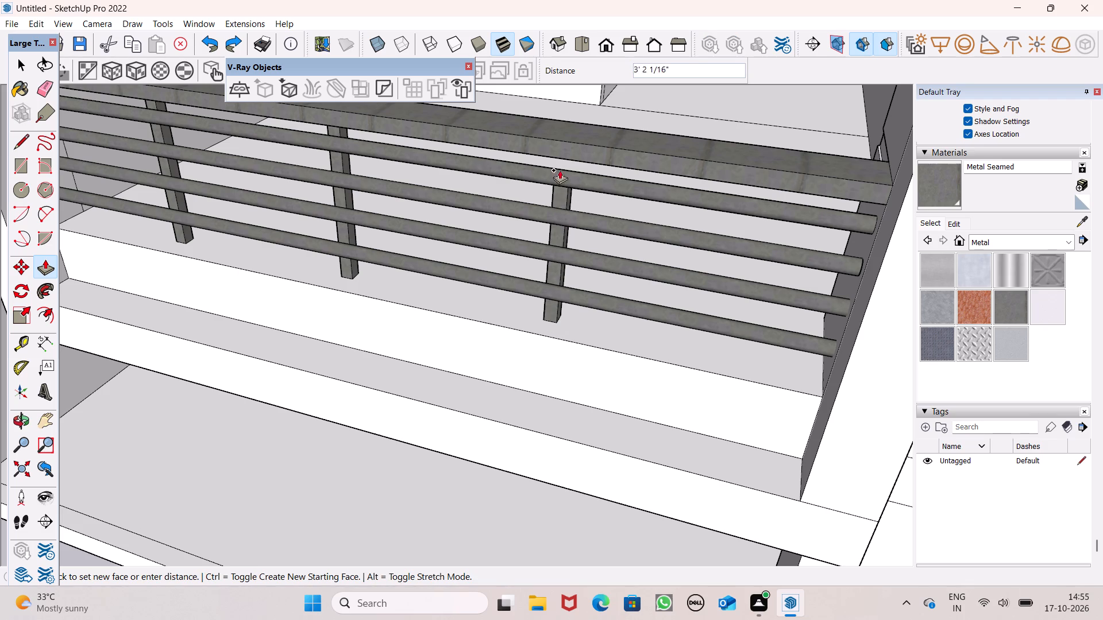
left_click_drag(560, 170, 561, 151)
middle_click_drag(552, 241, 630, 91)
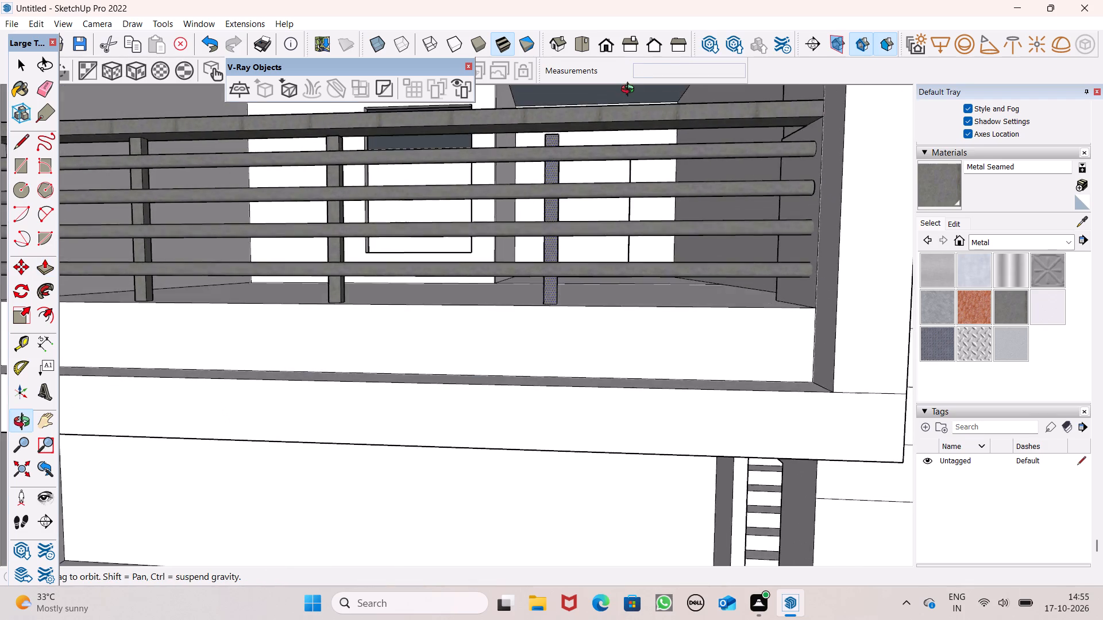
middle_click_drag(630, 91, 630, 85)
scroll(630, 87, "up", 1)
scroll(505, 95, "up", 4)
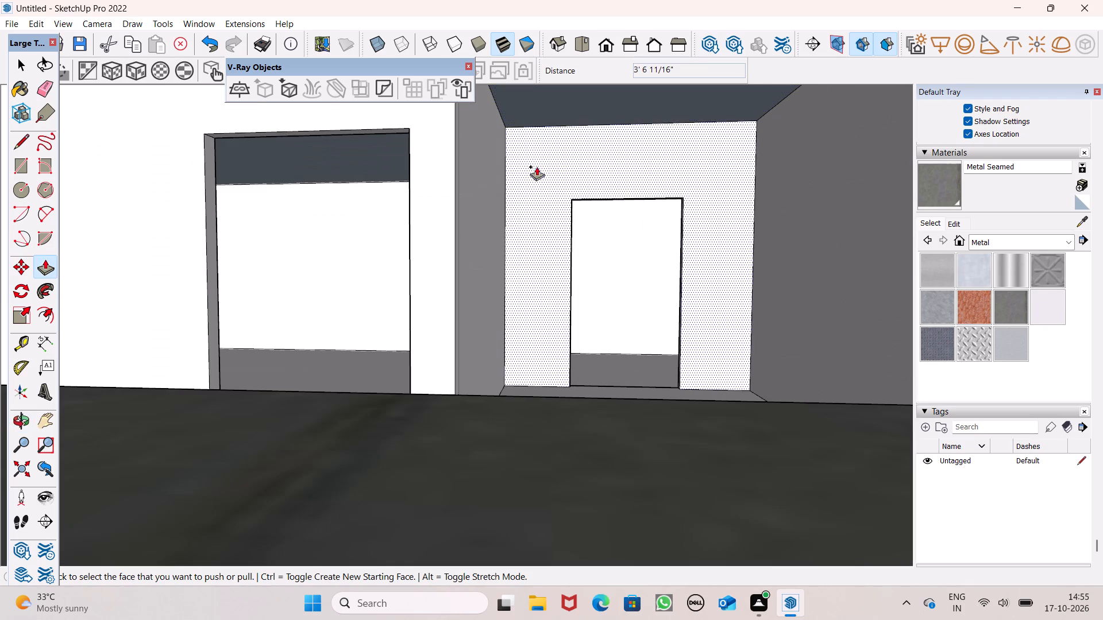
scroll(603, 263, "down", 4)
middle_click_drag(596, 335, 585, 380)
scroll(637, 320, "up", 2)
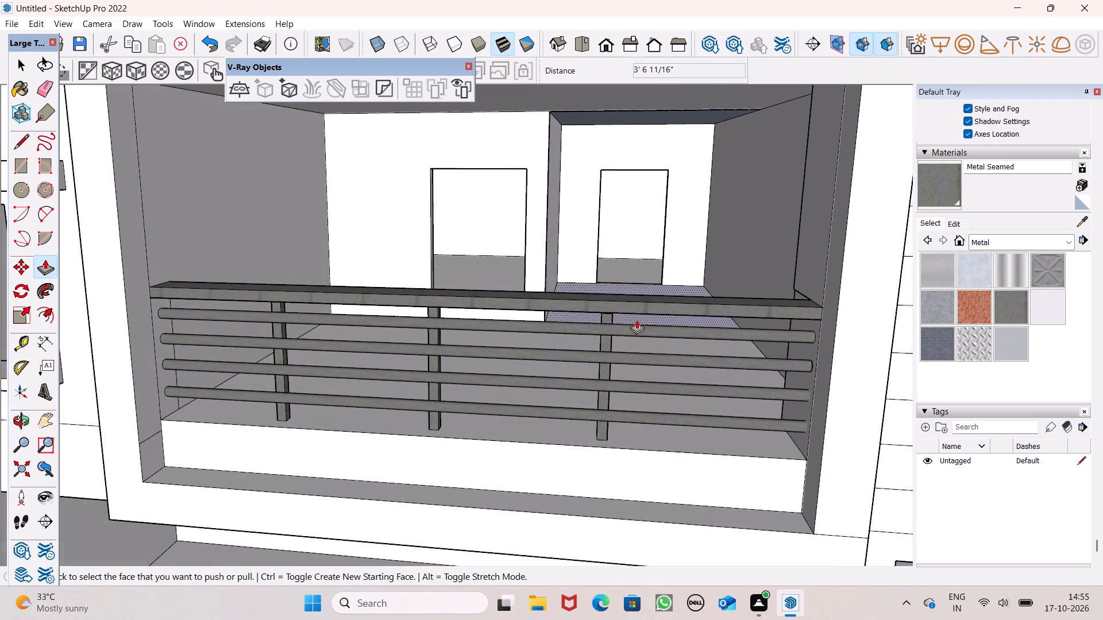
scroll(637, 320, "up", 5)
left_click_drag(265, 220, 276, 174)
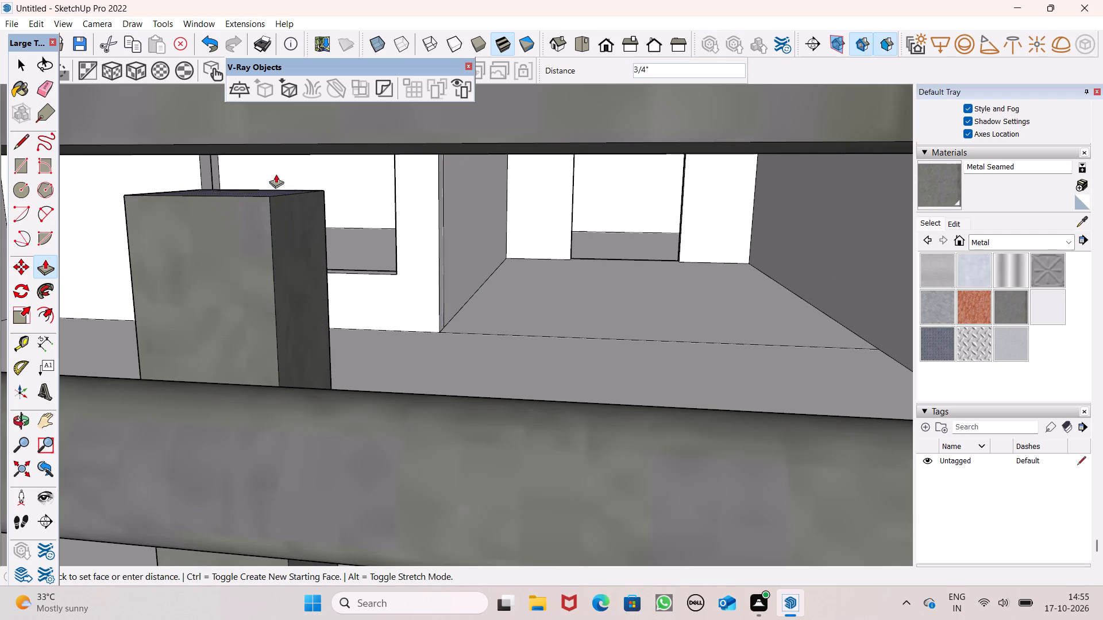
left_click_drag(276, 174, 283, 144)
Examine the balcony railing and its three support posts from above and from the front.
scroll(477, 196, "down", 8)
middle_click_drag(446, 217, 406, 175)
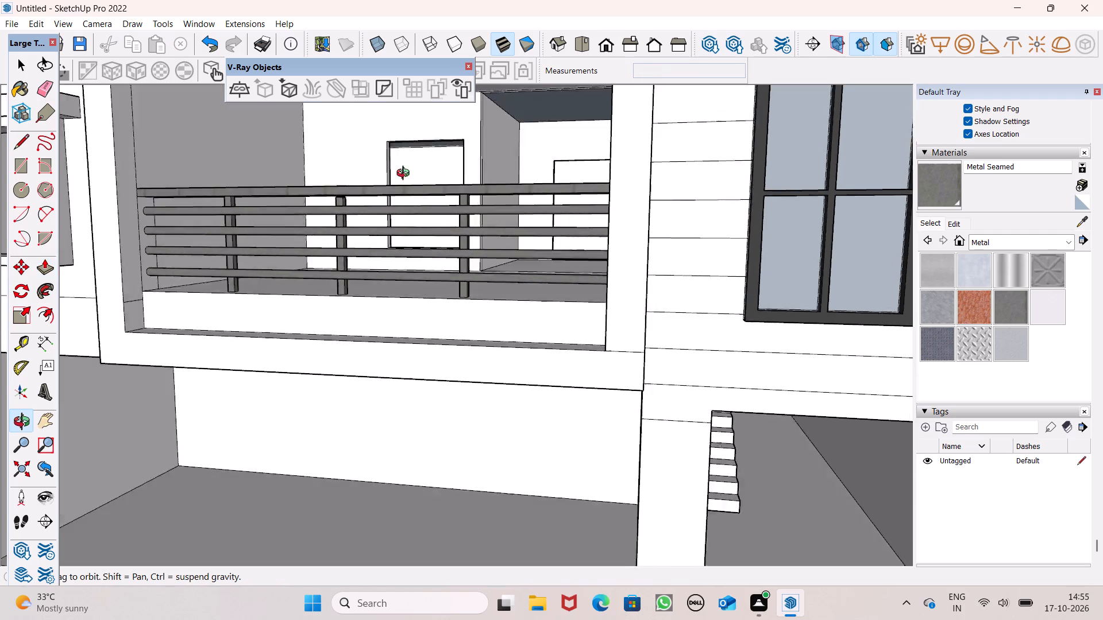
middle_click_drag(406, 175, 488, 438)
scroll(406, 175, "up", 1)
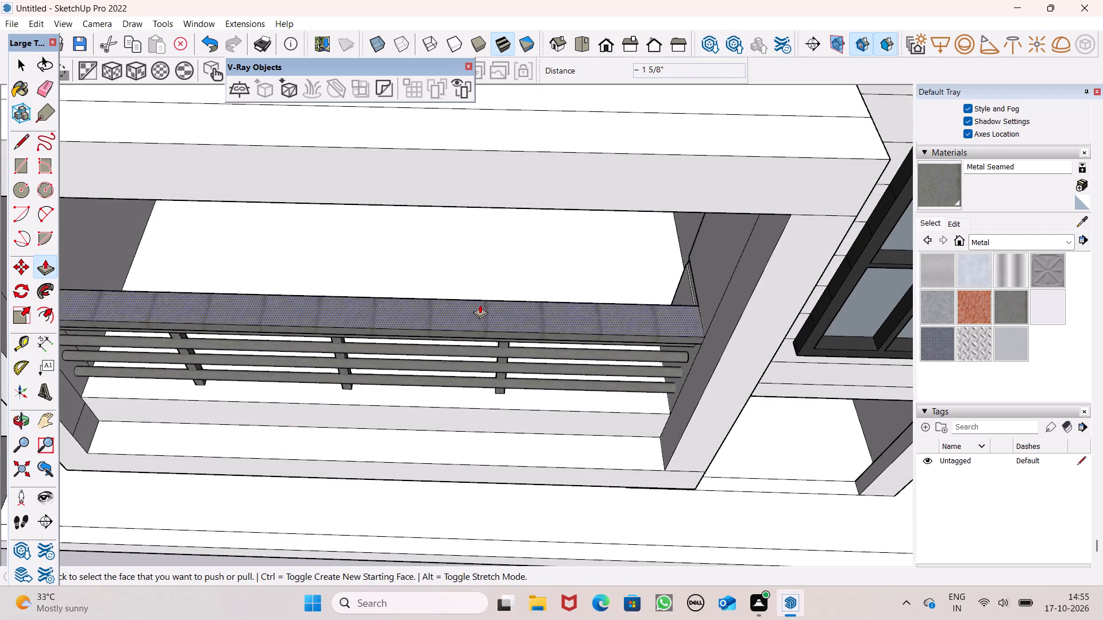
scroll(480, 304, "down", 2)
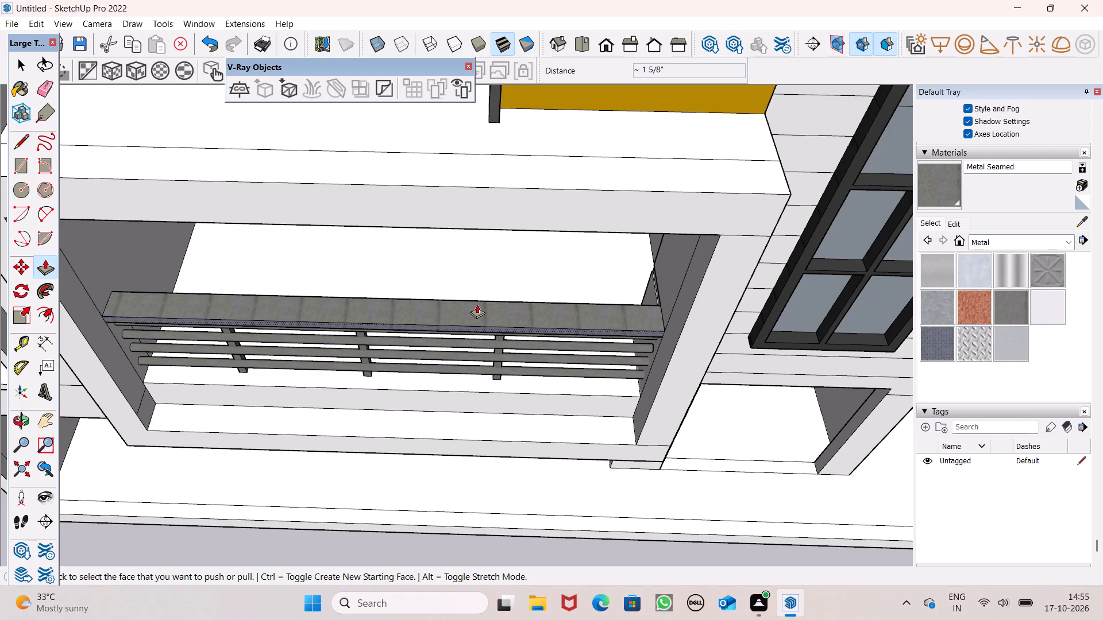
scroll(479, 305, "down", 4)
middle_click_drag(461, 396, 479, 266)
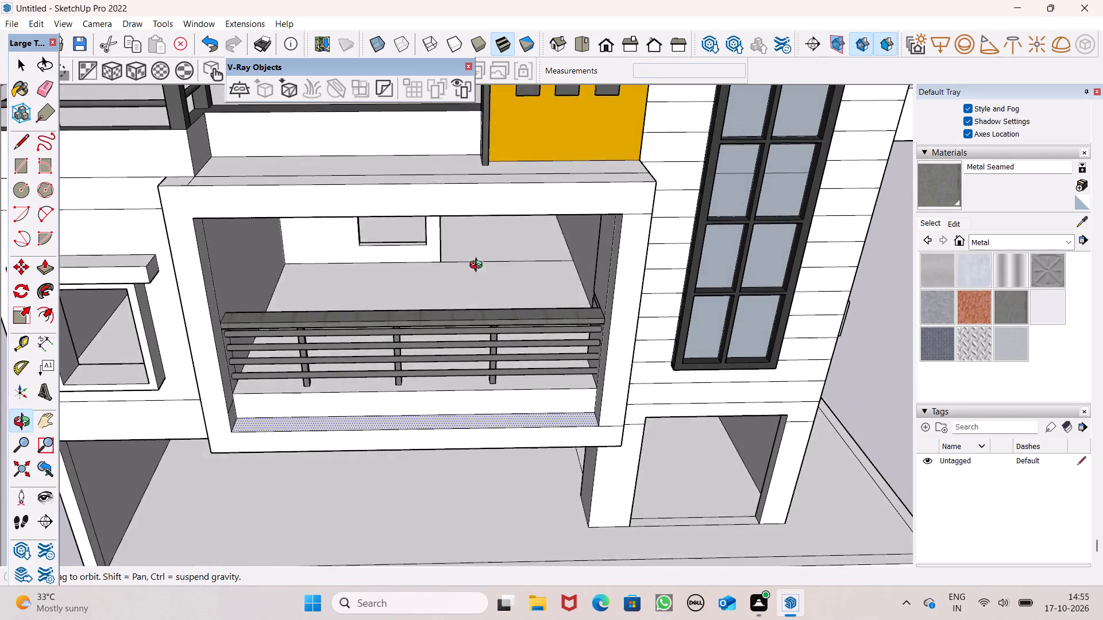
middle_click_drag(479, 266, 392, 207)
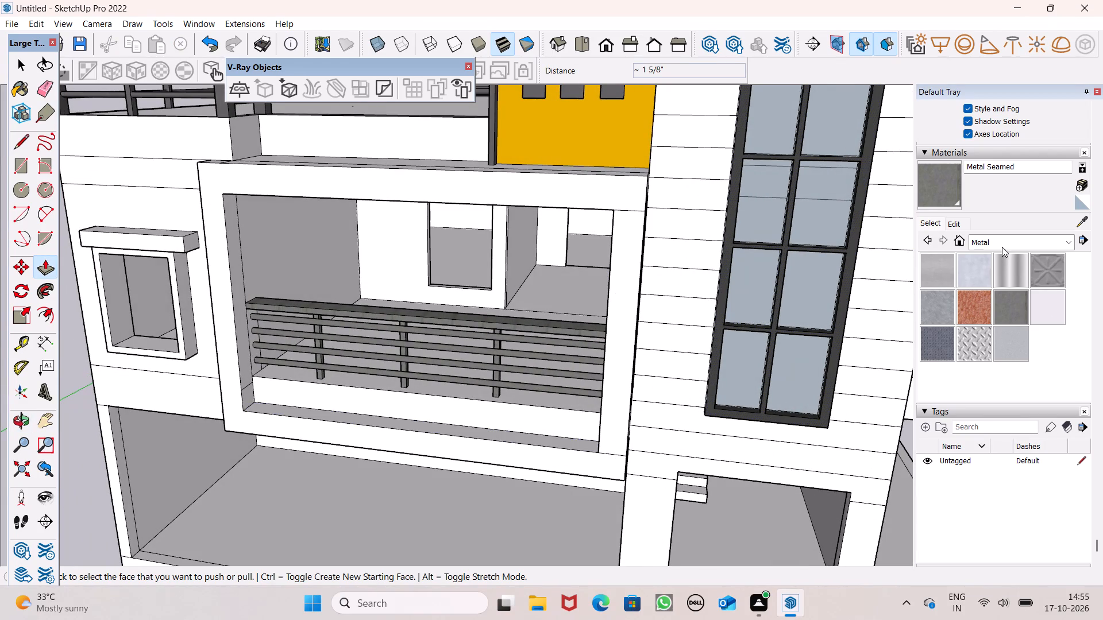
Paint the front faces of the balcony's projecting frame, including the separate upright strip, with Color M06 from the Colors collection.
left_click(1002, 247)
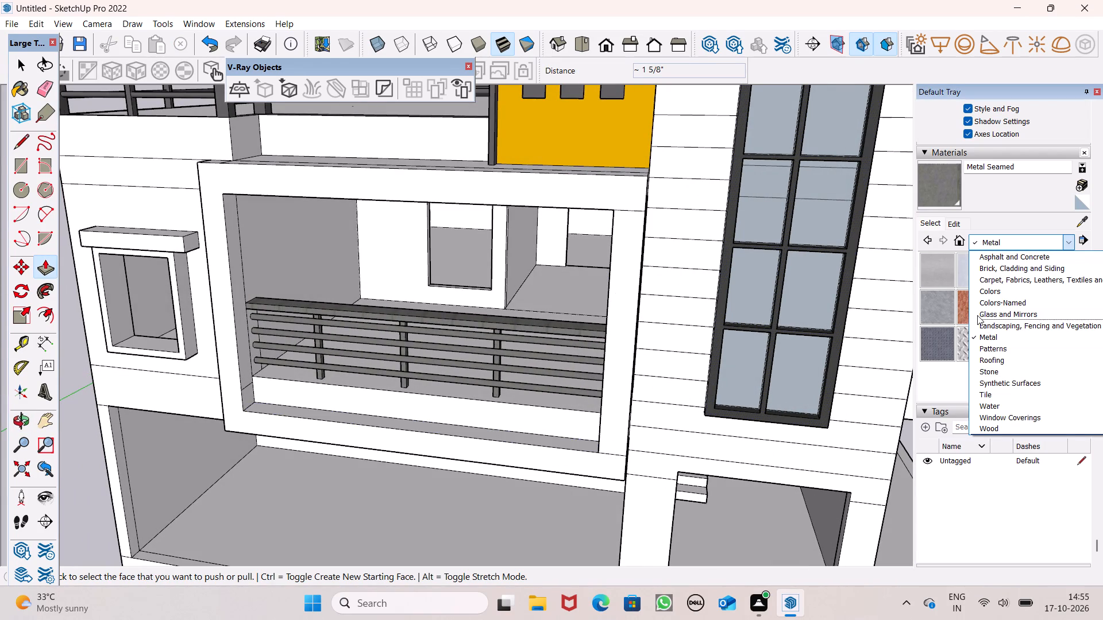
left_click(988, 288)
scroll(1004, 320, "down", 14)
scroll(1004, 328, "up", 1)
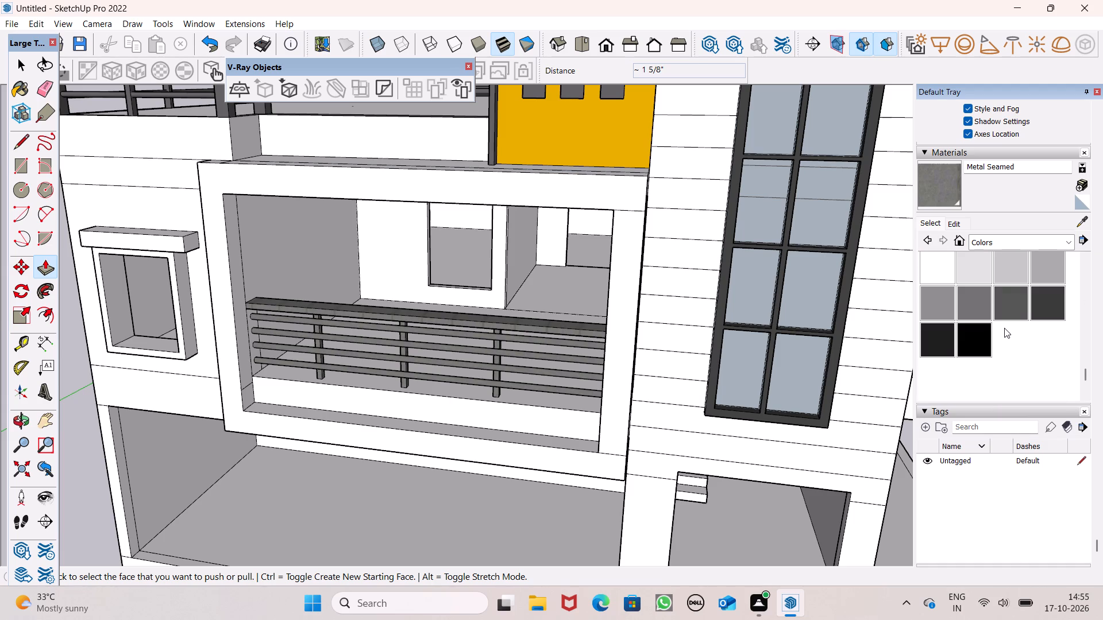
left_click(1043, 314)
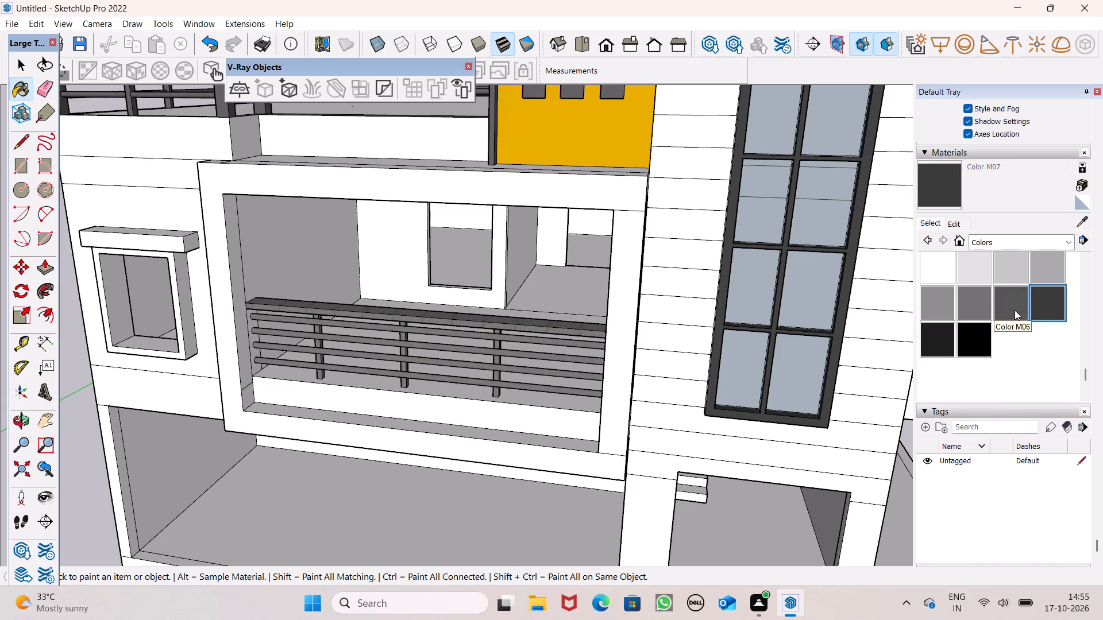
left_click(1015, 309)
left_click(599, 200)
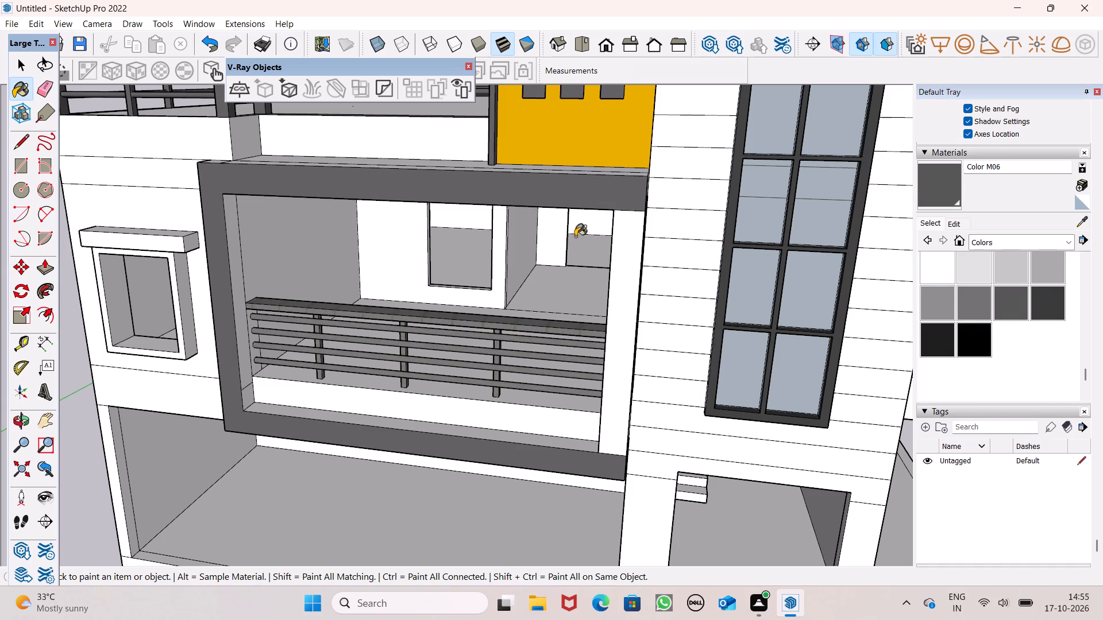
left_click(630, 258)
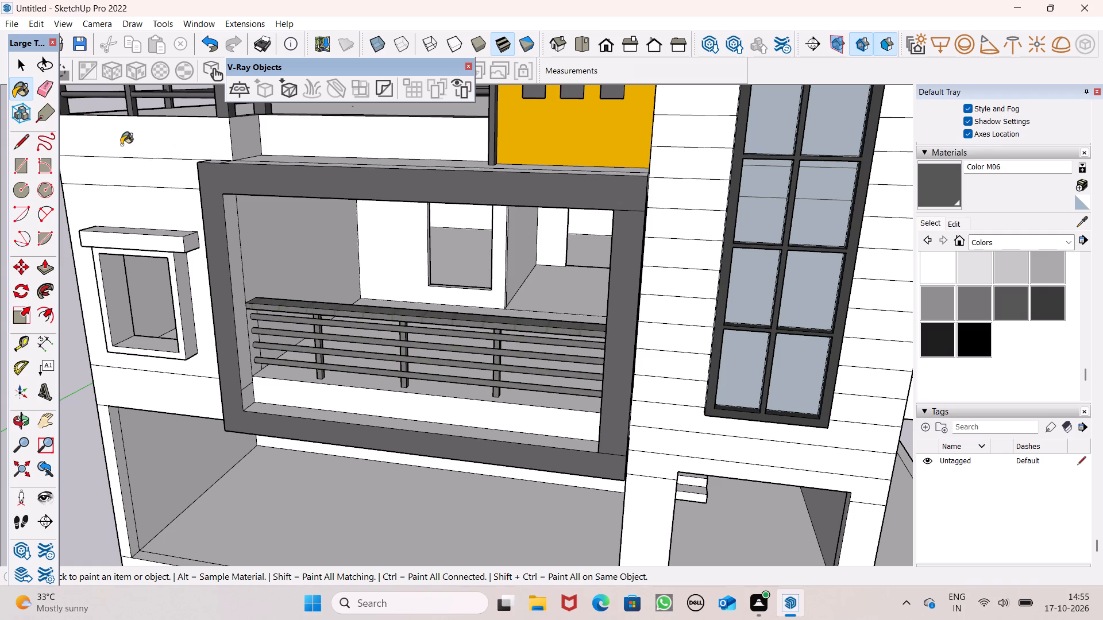
Erase the seam lines separating the upright strip beside the tall glazing from the rest of the balcony frame's front face.
left_click(44, 91)
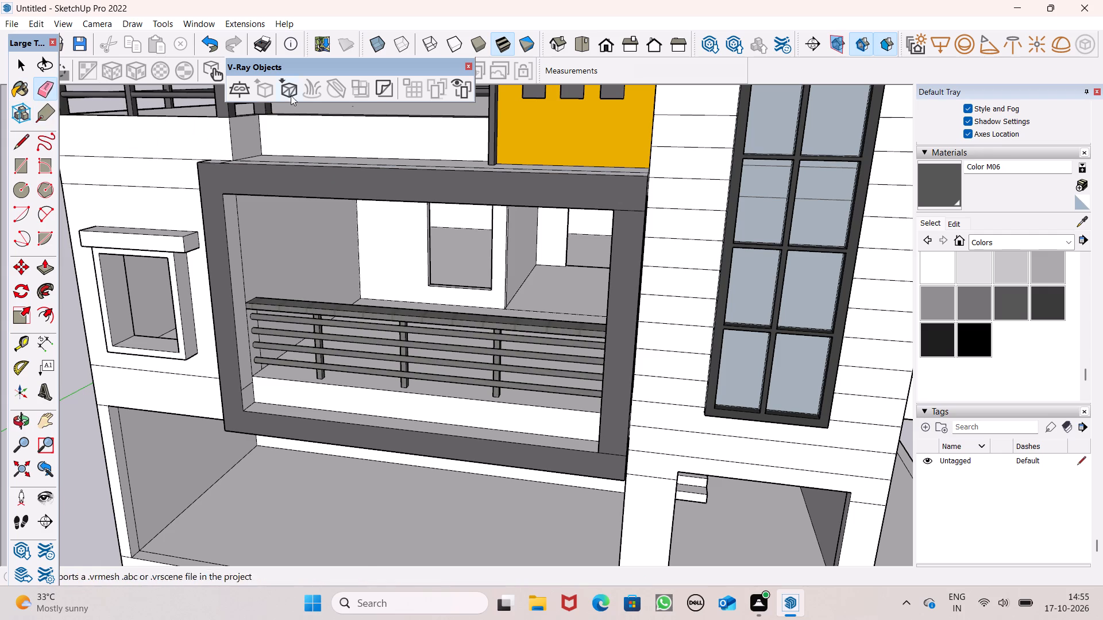
left_click(633, 210)
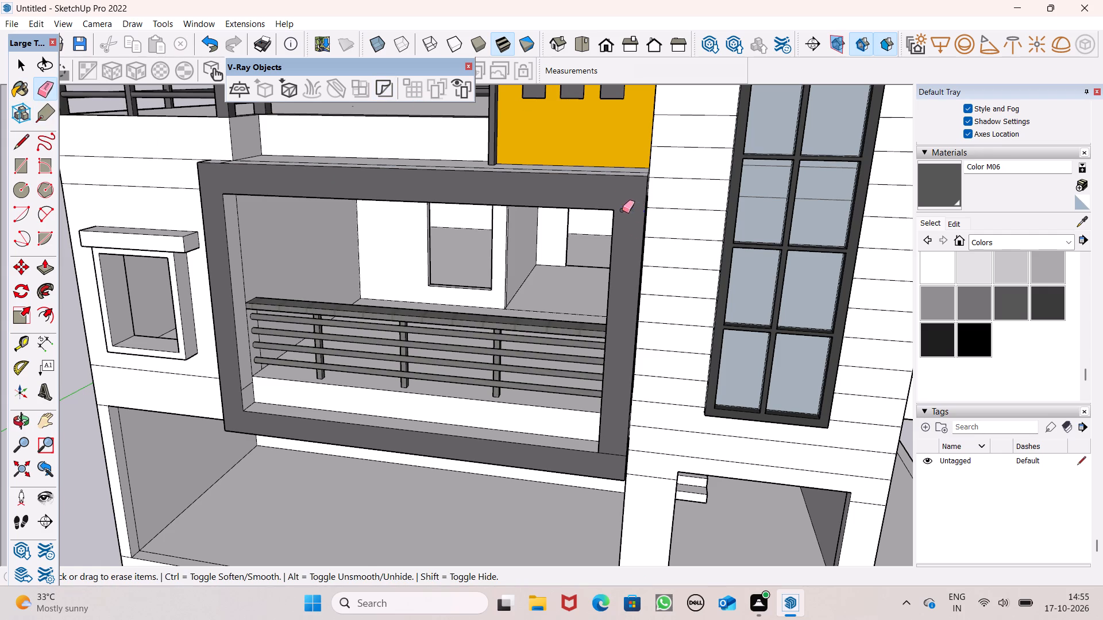
scroll(599, 500, "up", 3)
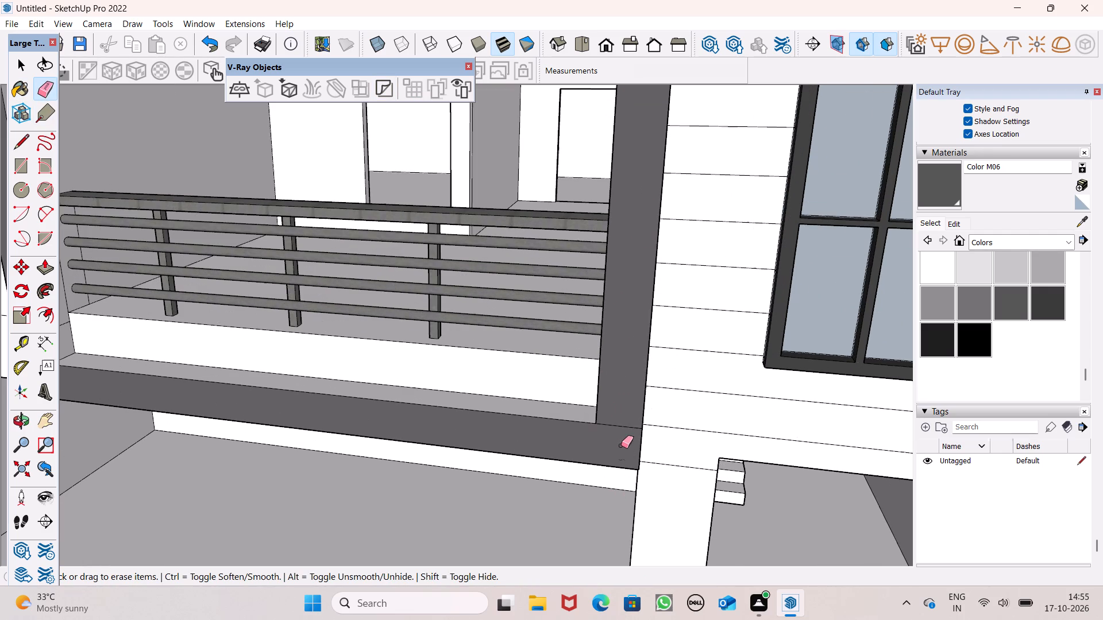
left_click_drag(618, 420, 618, 427)
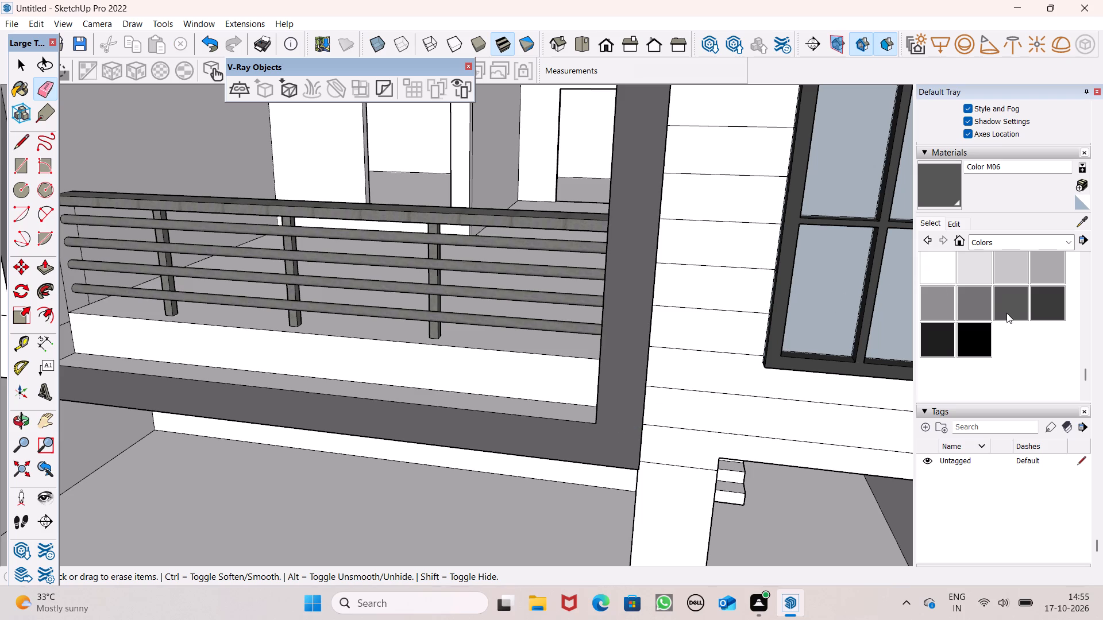
Paint the balcony frame's bottom inner ledge and the front strip of its top, including the corner piece, with Color M06.
left_click(1006, 311)
scroll(533, 319, "down", 5)
middle_click_drag(529, 378, 545, 439)
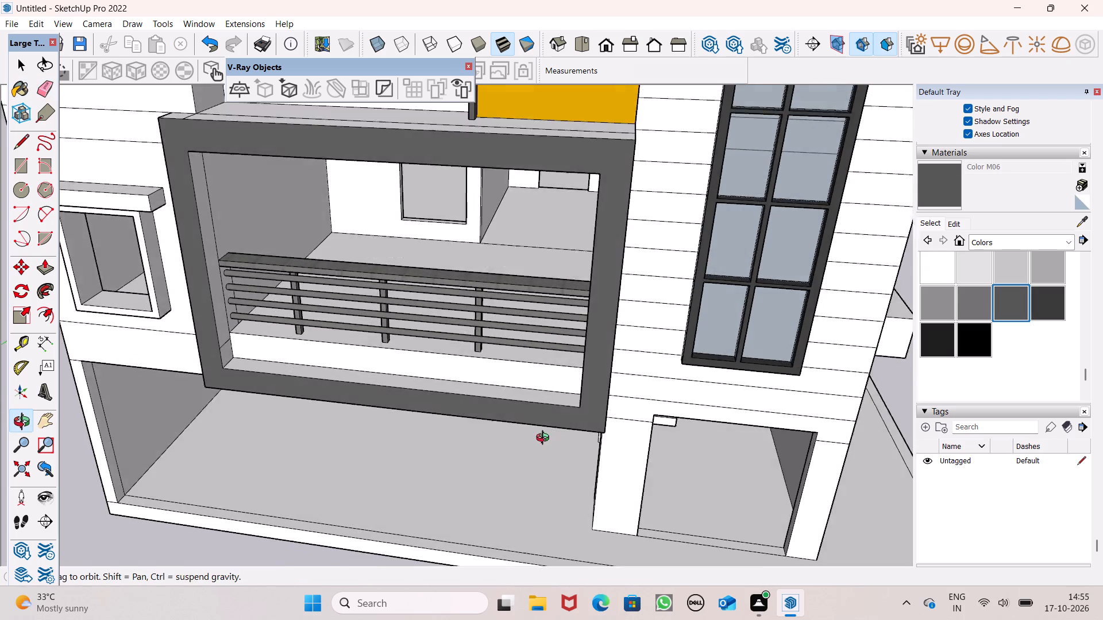
middle_click_drag(545, 439, 541, 448)
scroll(457, 413, "up", 4)
left_click(449, 386)
scroll(457, 364, "down", 5)
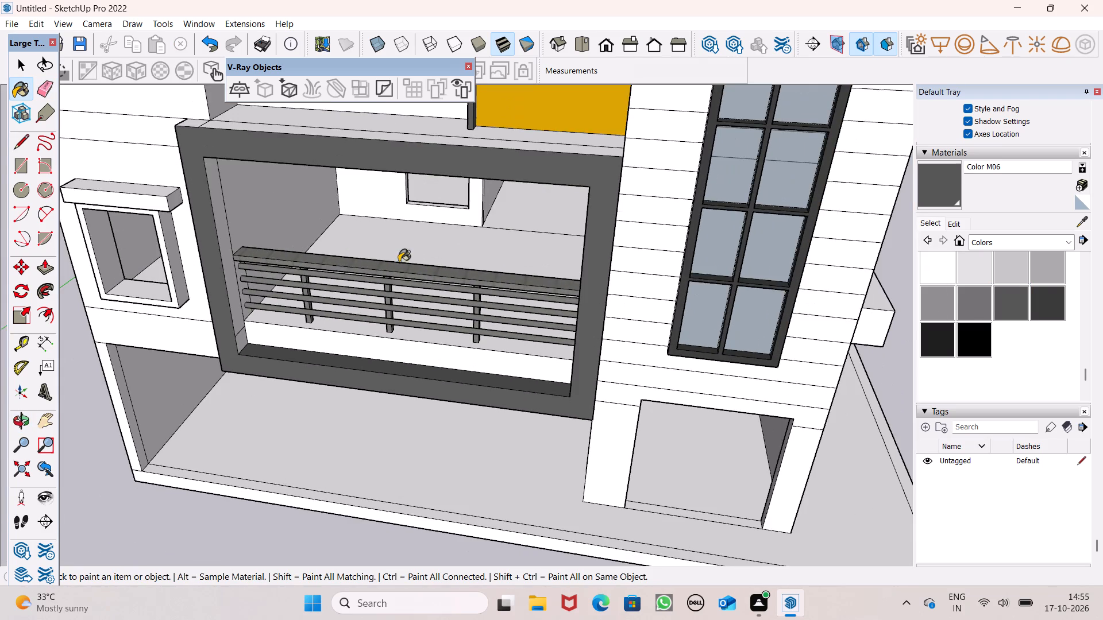
middle_click_drag(399, 262, 392, 388)
scroll(307, 224, "up", 3)
left_click(259, 200)
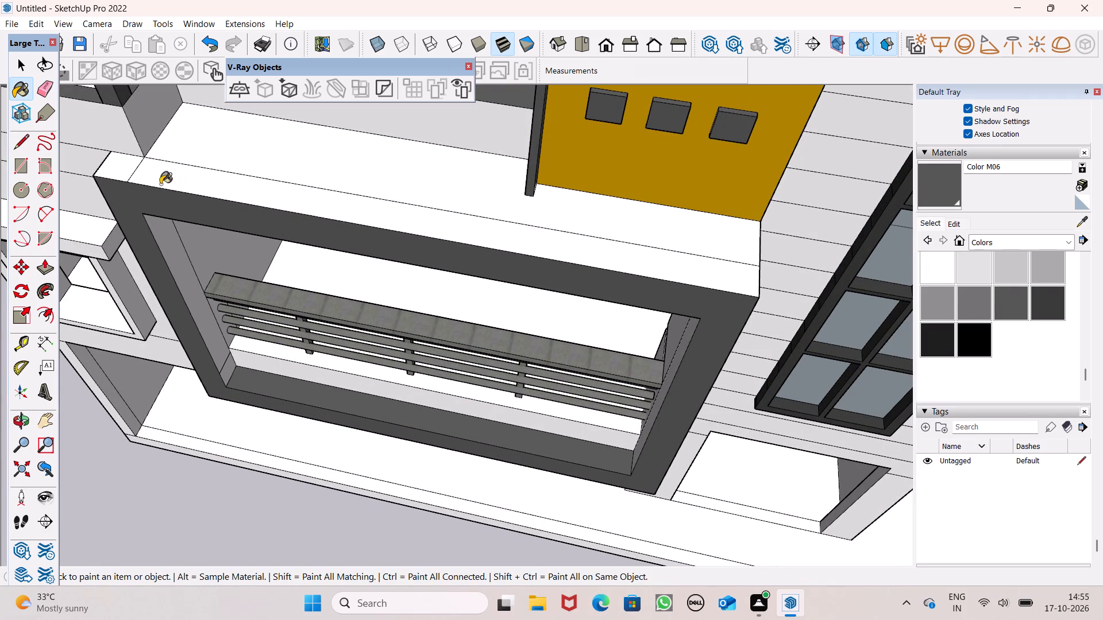
left_click(108, 164)
Paint the balcony frame's remaining inner faces, both uprights' inner sides and the underside of the top member, with Color M06.
left_click(178, 273)
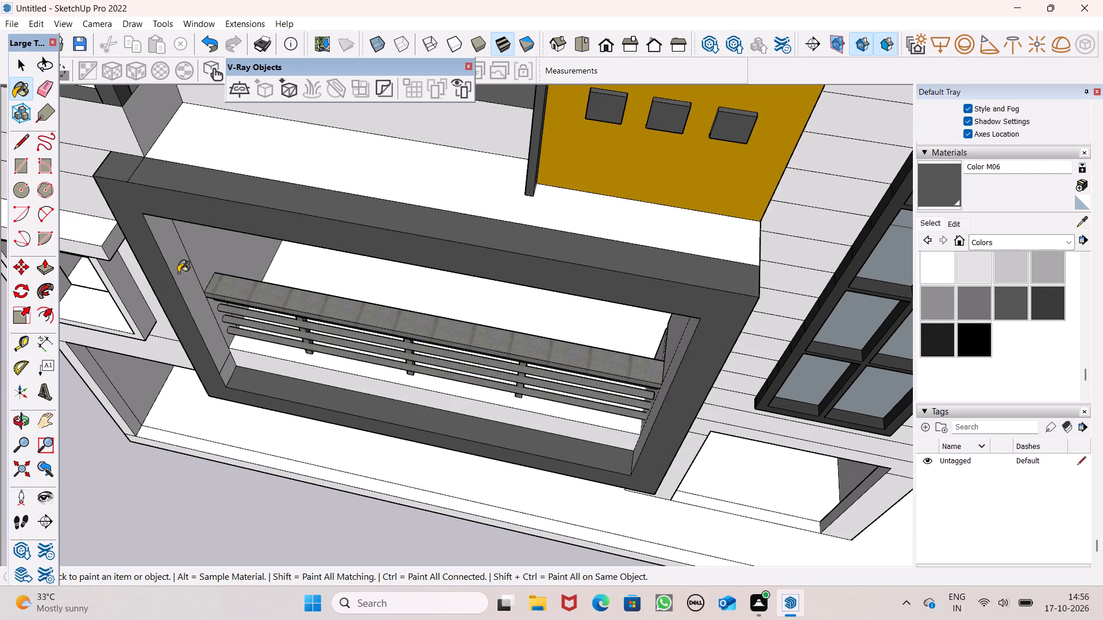
scroll(271, 431, "up", 5)
left_click(171, 297)
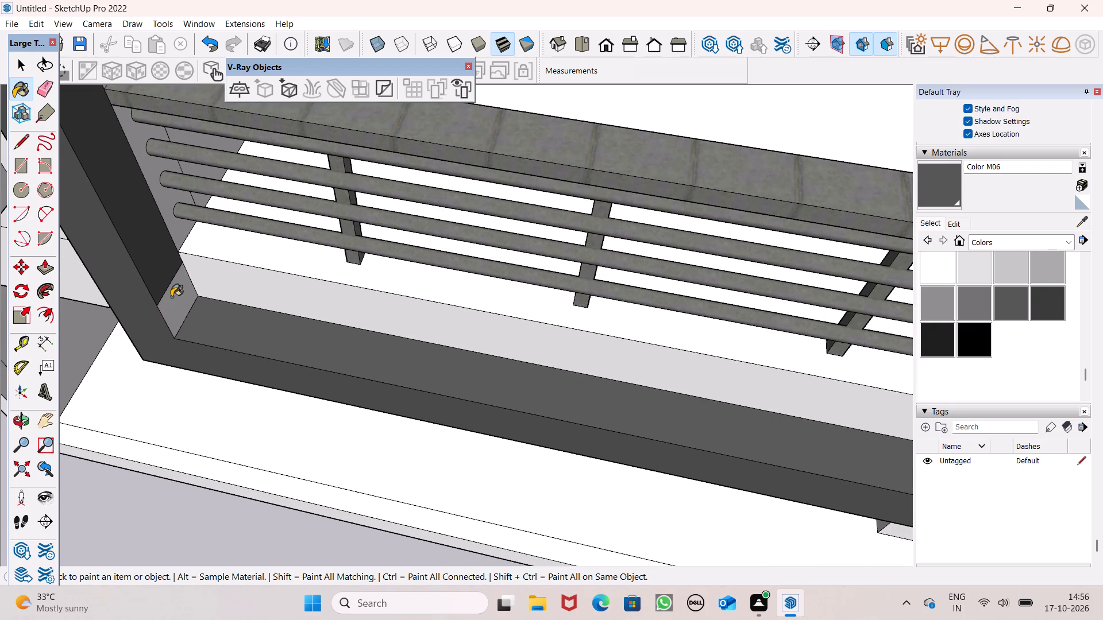
scroll(178, 341, "down", 5)
middle_click_drag(244, 368, 254, 216)
scroll(296, 306, "down", 3)
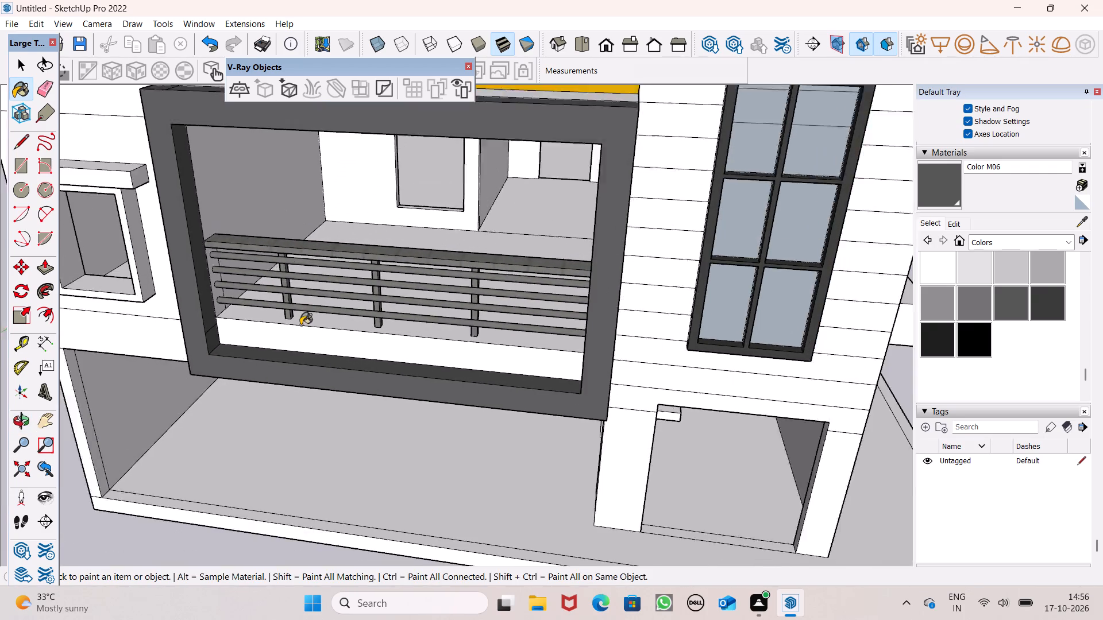
scroll(300, 325, "down", 2)
middle_click_drag(310, 326, 186, 142)
scroll(186, 147, "up", 1)
scroll(310, 160, "up", 2)
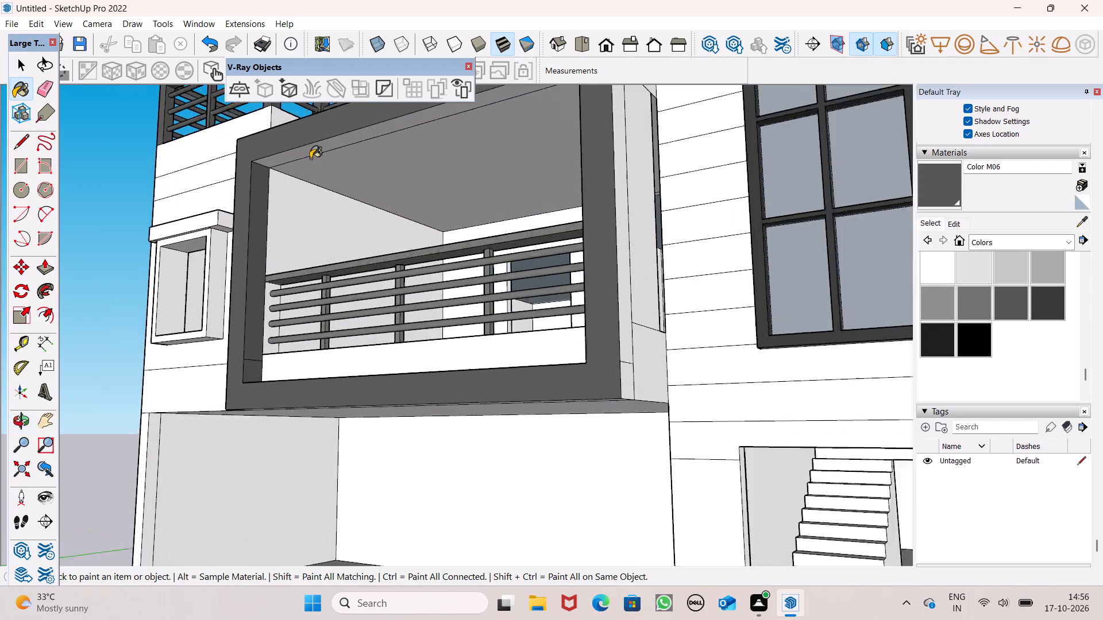
scroll(310, 158, "up", 3)
left_click(325, 141)
scroll(325, 144, "down", 2)
middle_click_drag(287, 249, 556, 274)
scroll(425, 305, "down", 3)
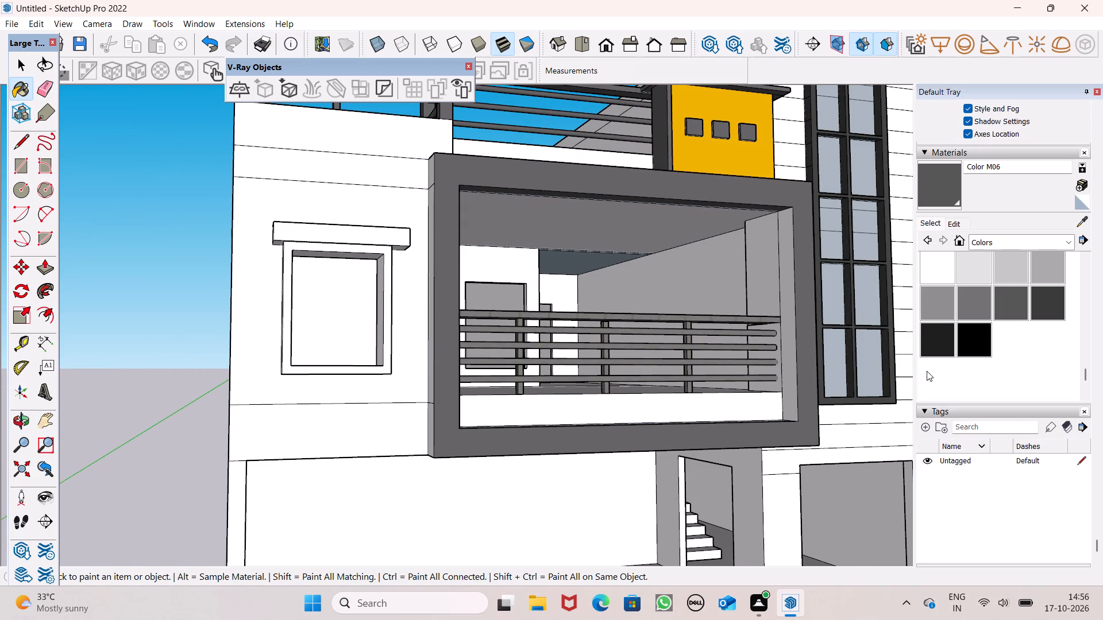
scroll(793, 449, "up", 4)
left_click(792, 375)
scroll(777, 371, "down", 3)
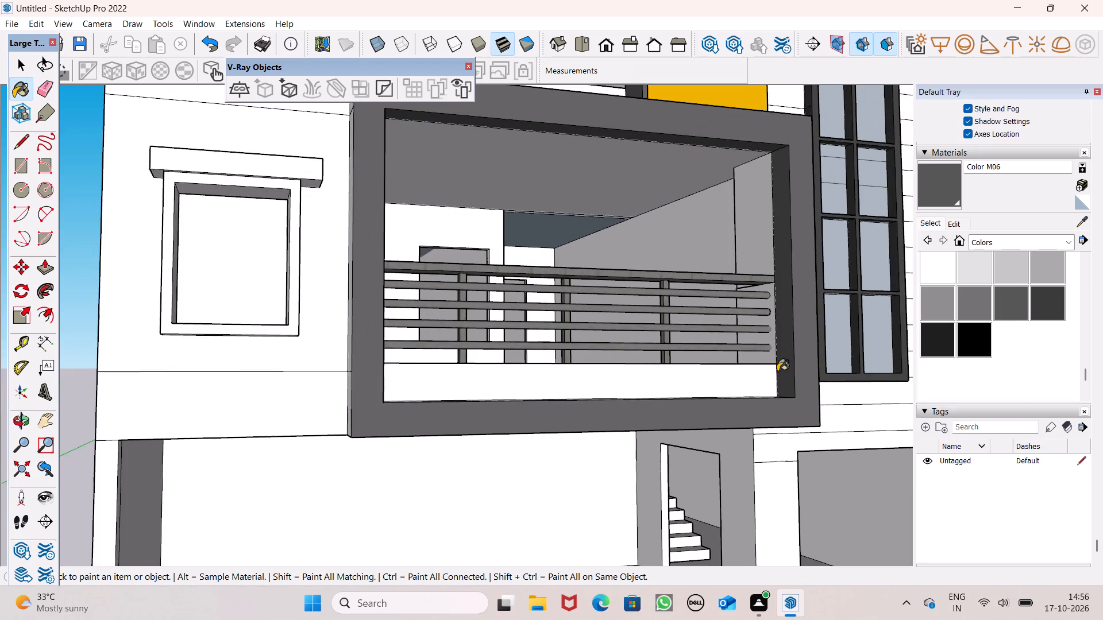
Draw a vertical line about 1' 5 11/16" long near the middle of the low wall below the railing, splitting its face.
middle_click_drag(777, 374, 462, 489)
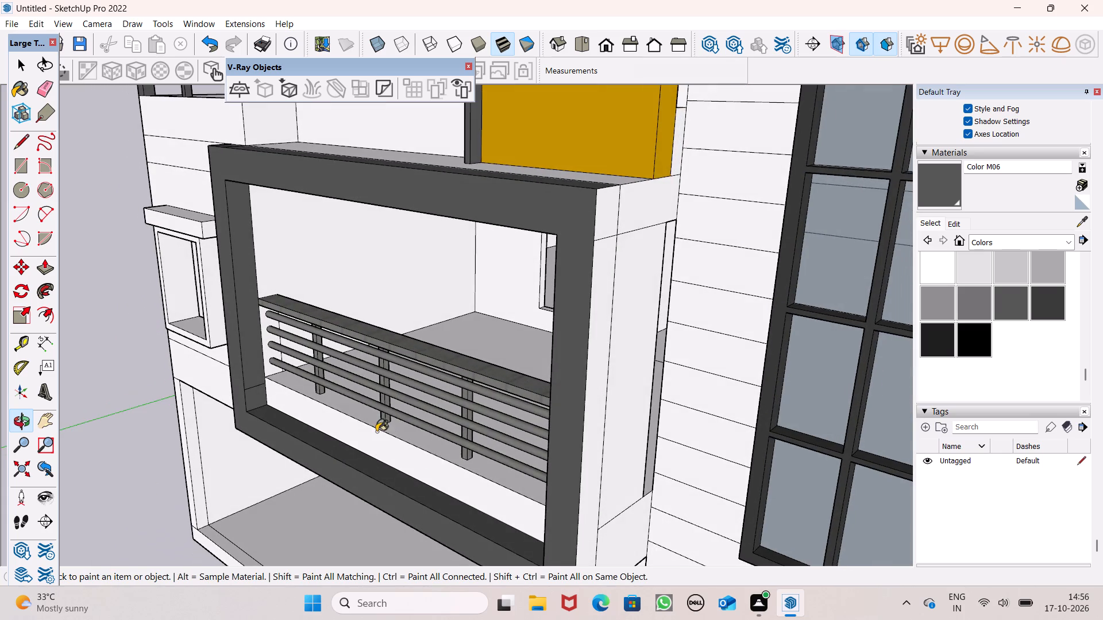
scroll(335, 410, "up", 3)
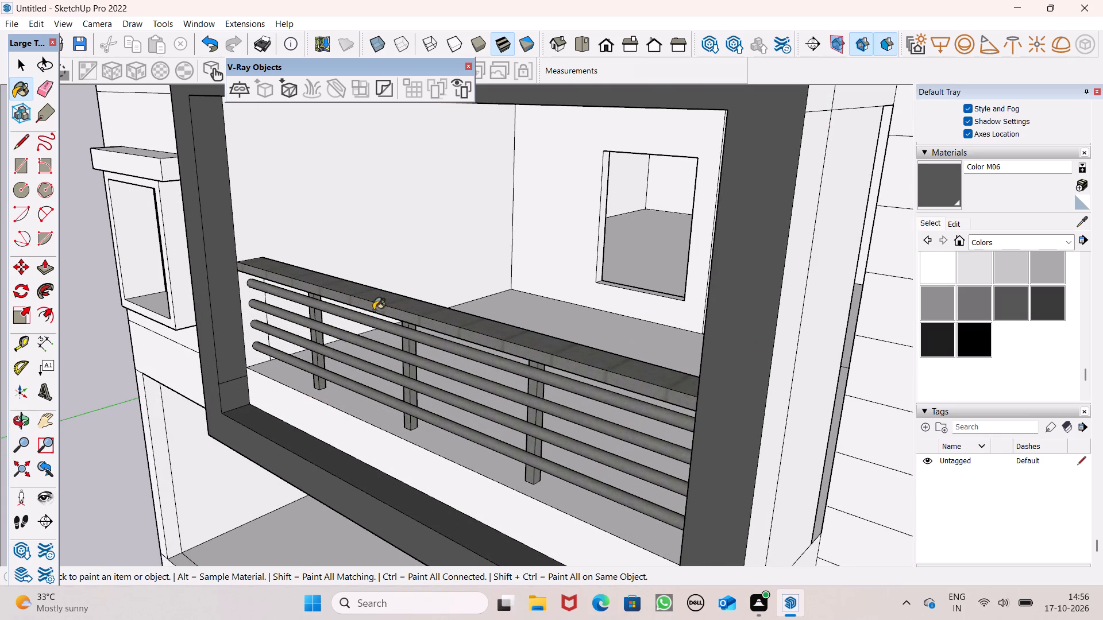
scroll(356, 319, "down", 4)
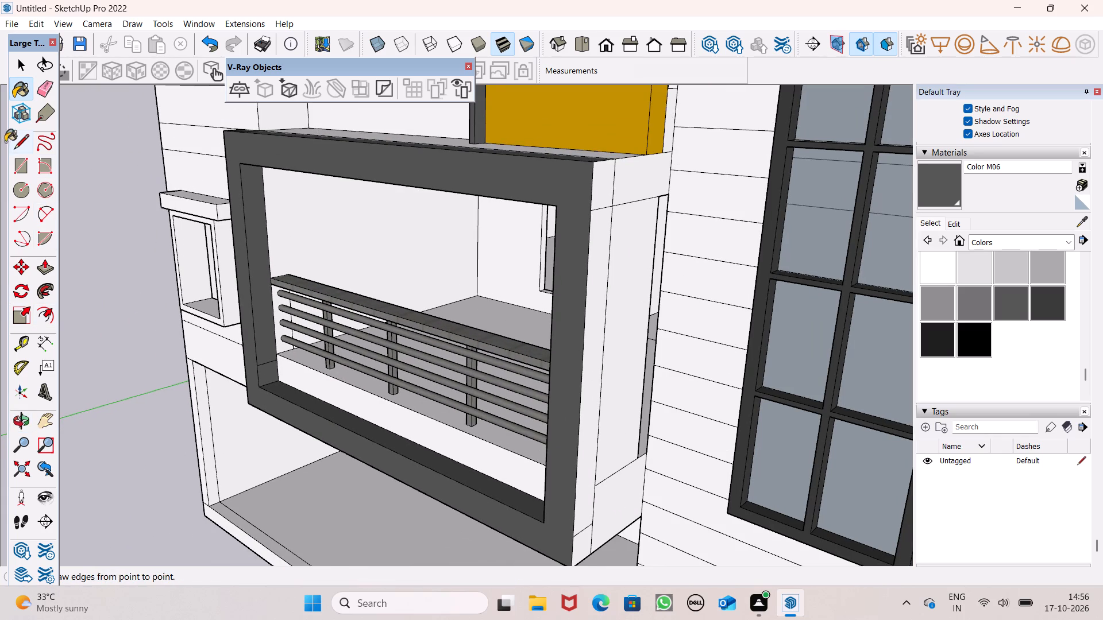
left_click(20, 161)
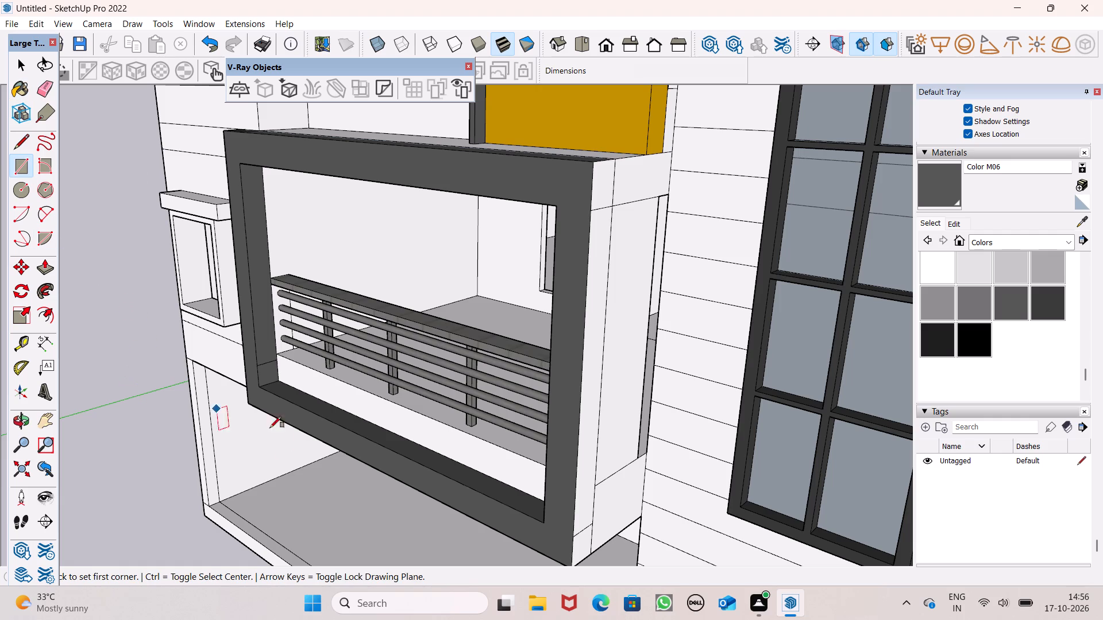
middle_click_drag(153, 380, 327, 424)
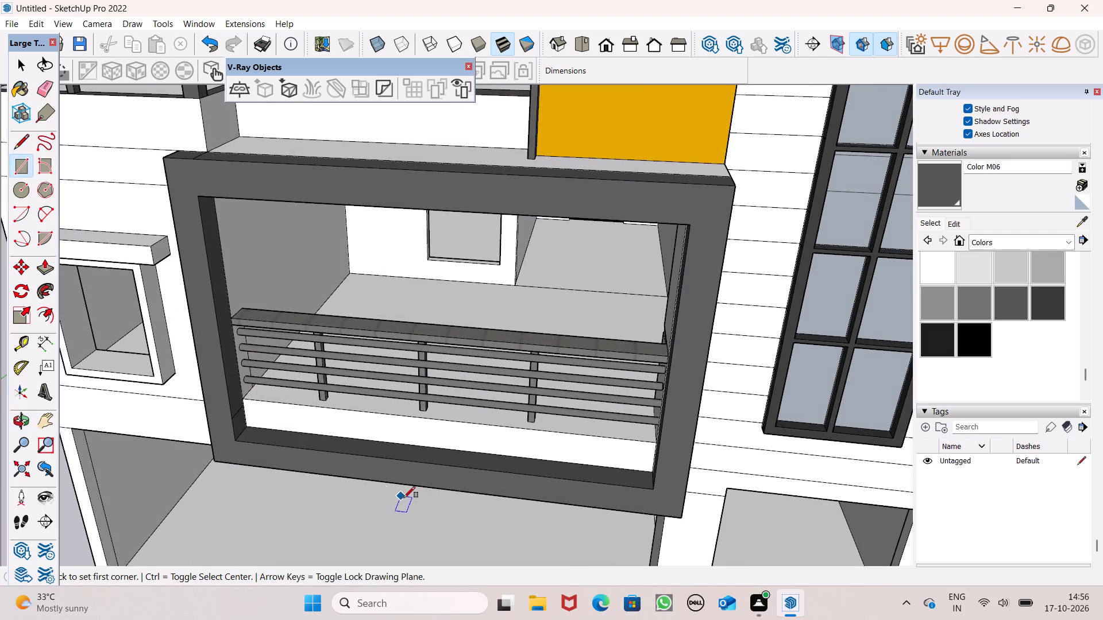
scroll(493, 372, "down", 1)
middle_click_drag(469, 427, 515, 501)
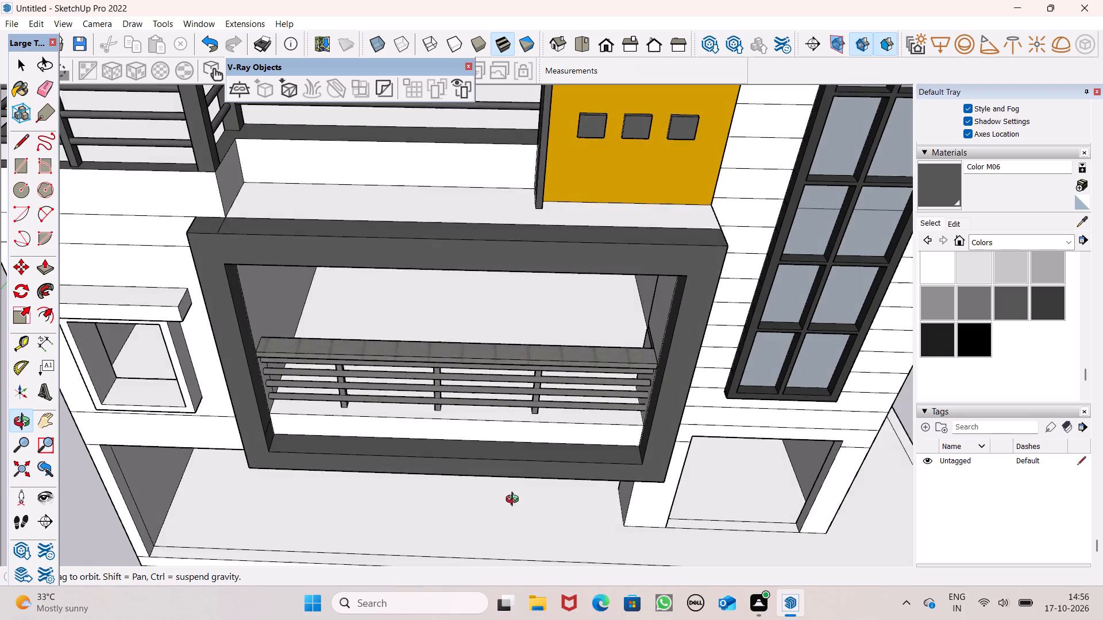
middle_click_drag(515, 501, 525, 483)
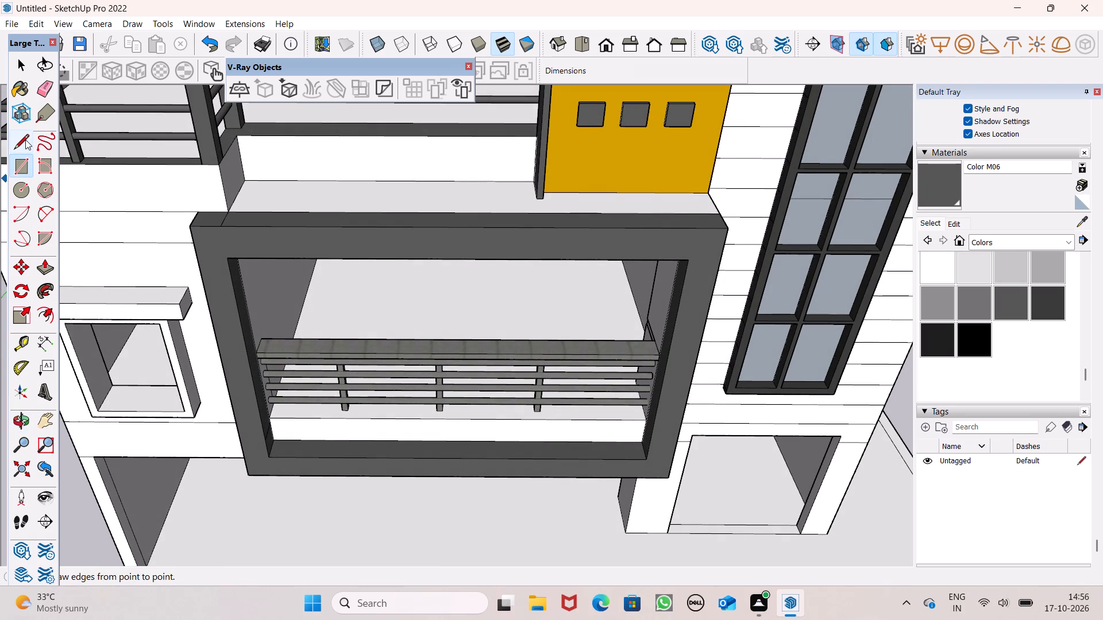
left_click(25, 139)
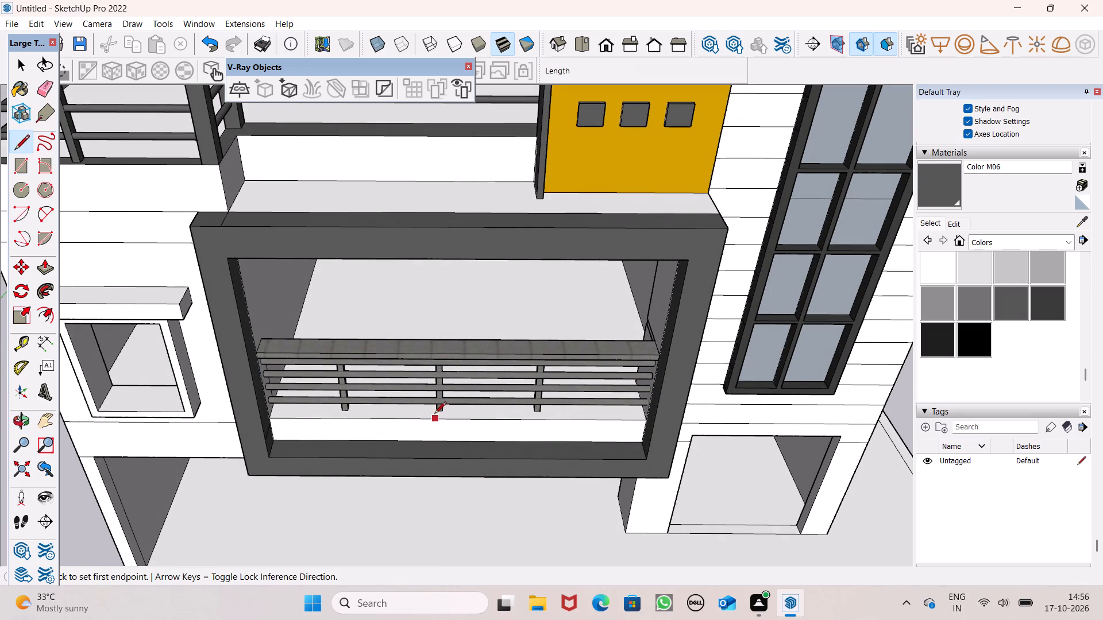
left_click(434, 418)
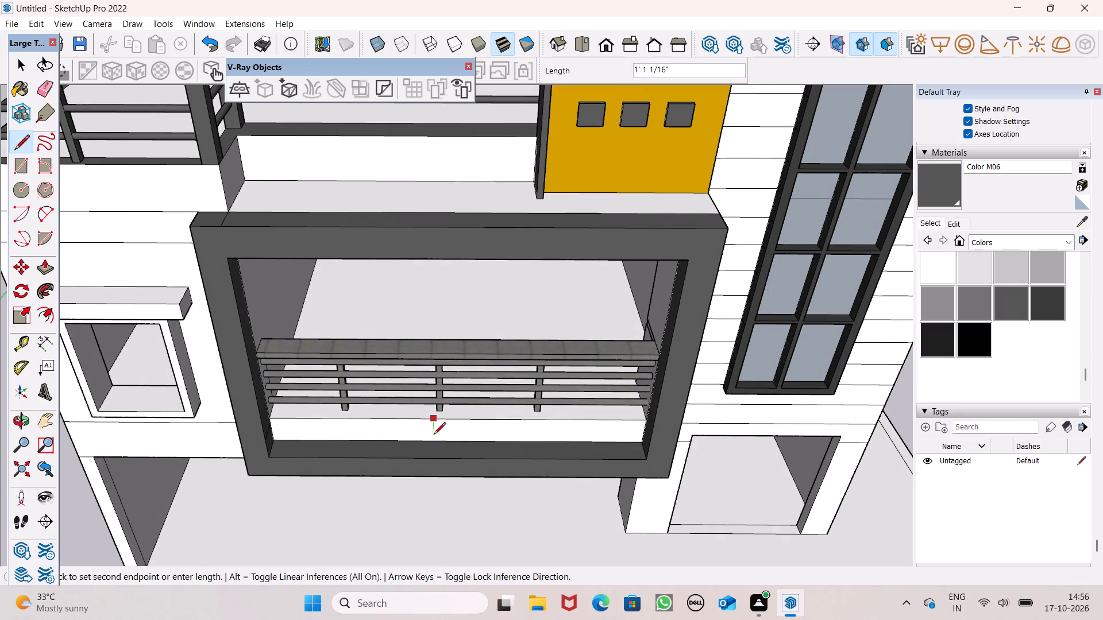
left_click(434, 439)
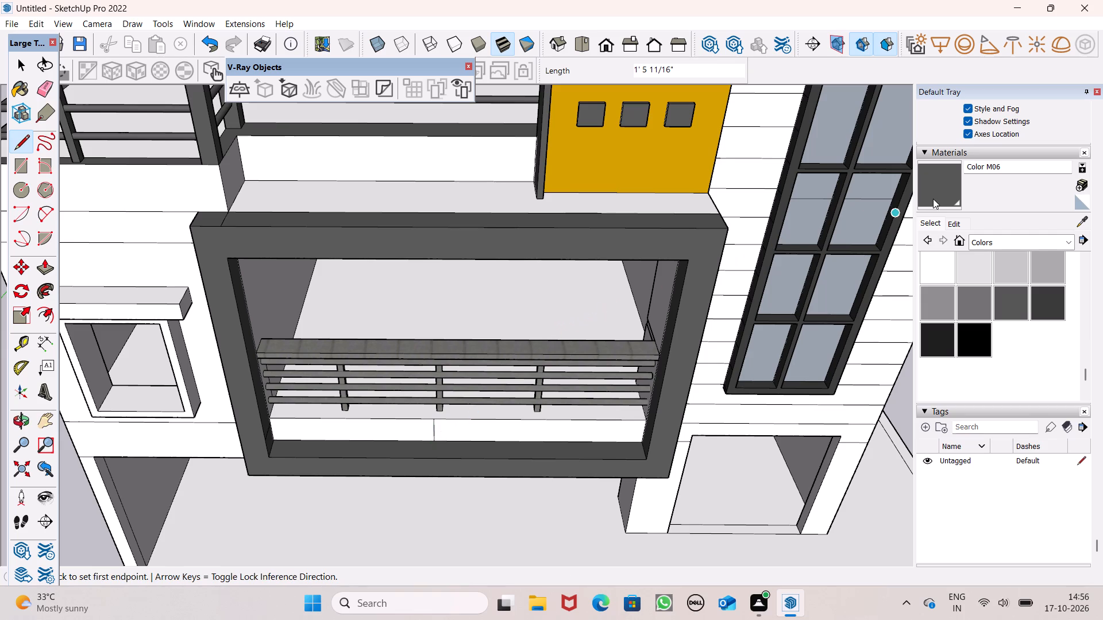
Paint the half of the low wall's face nearer the small window with Color M06.
left_click(935, 197)
left_click(400, 428)
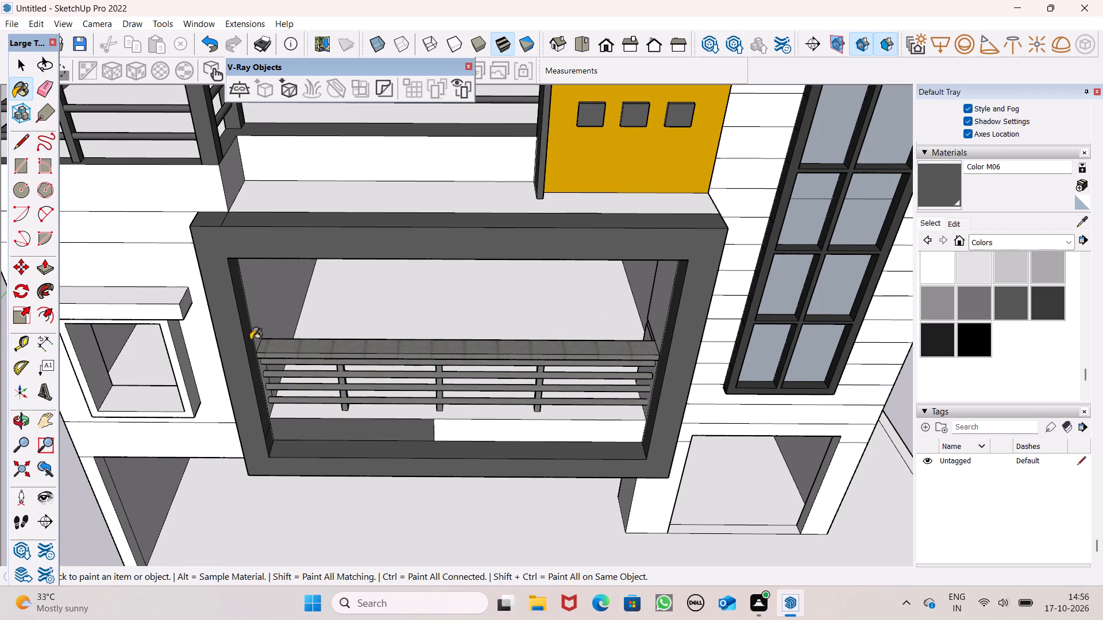
Draw a rectangle about 9 7/16" square on the frame's bottom ledge, against the low wall beside the dividing line.
left_click(22, 177)
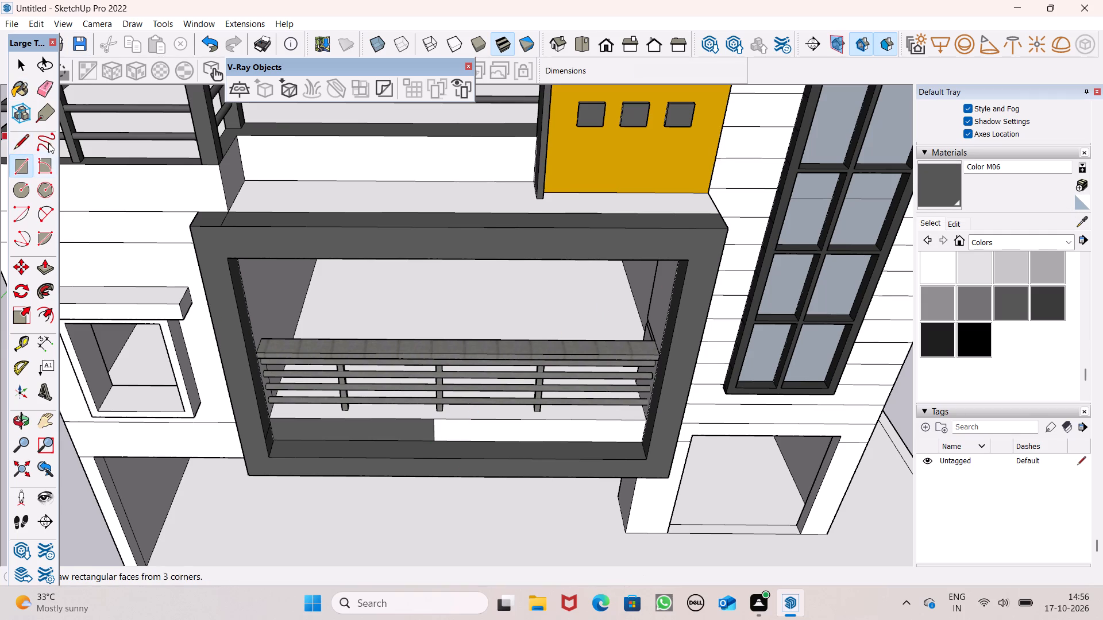
scroll(310, 499, "up", 1)
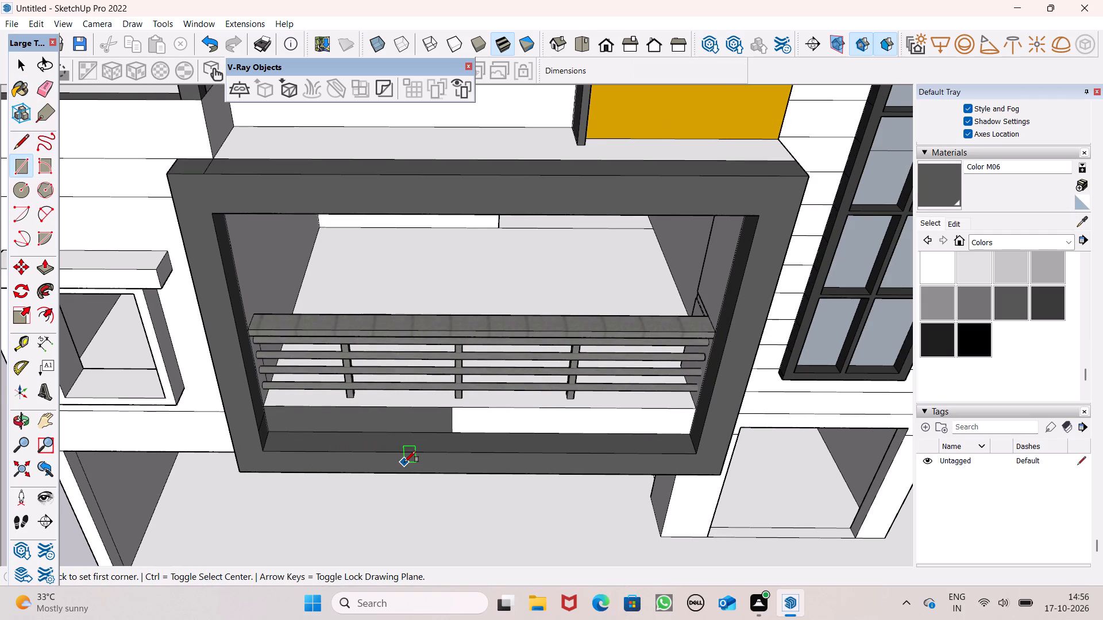
scroll(406, 462, "up", 6)
middle_click_drag(438, 459, 437, 484)
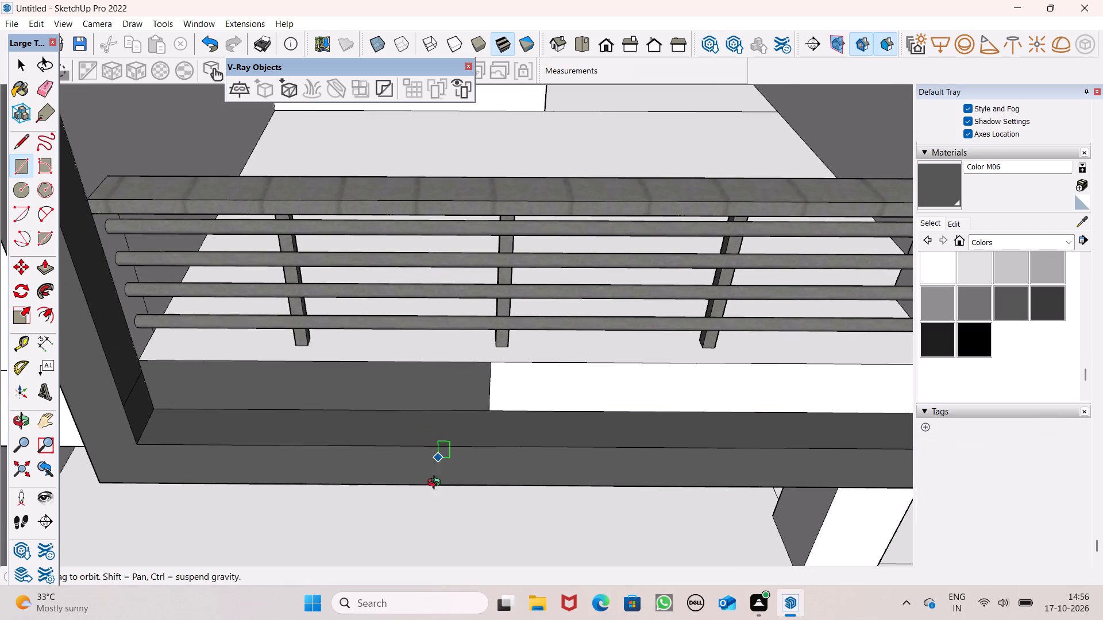
middle_click_drag(437, 484, 435, 503)
scroll(441, 476, "up", 3)
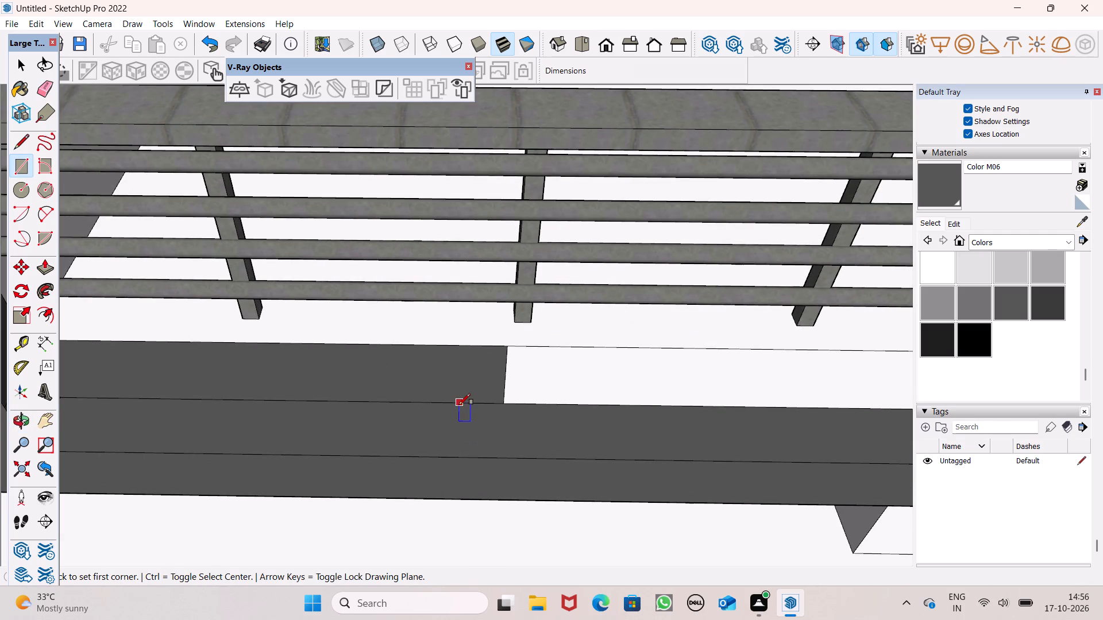
left_click(459, 404)
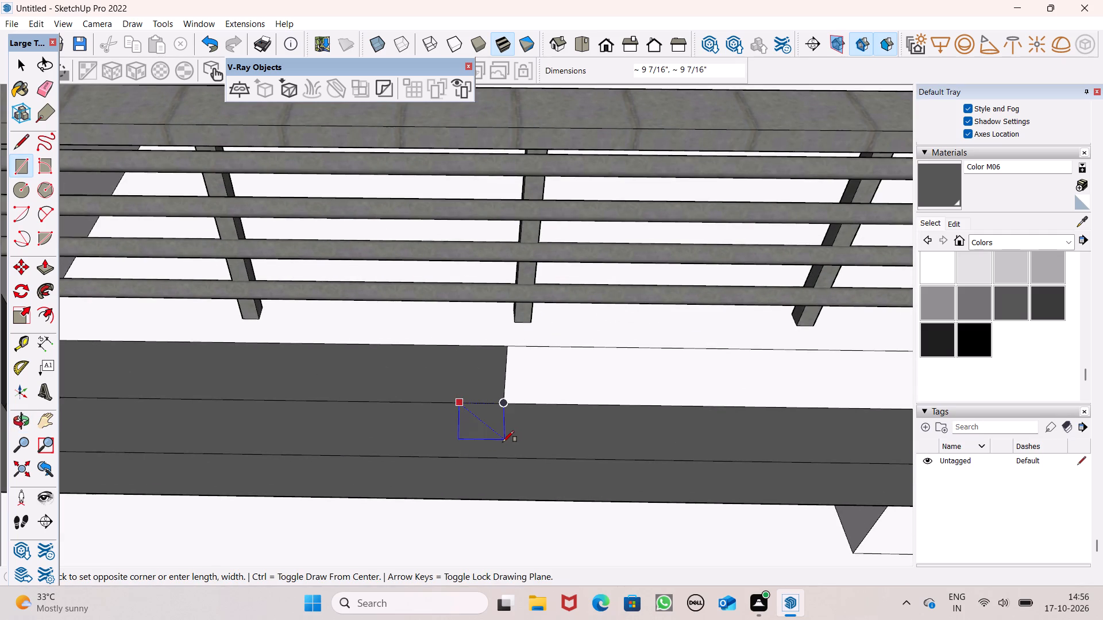
left_click(503, 442)
Draw a second rectangle about 5 9/16" by 9" on the ledge, a short distance from the square toward the small window.
scroll(397, 449, "down", 1)
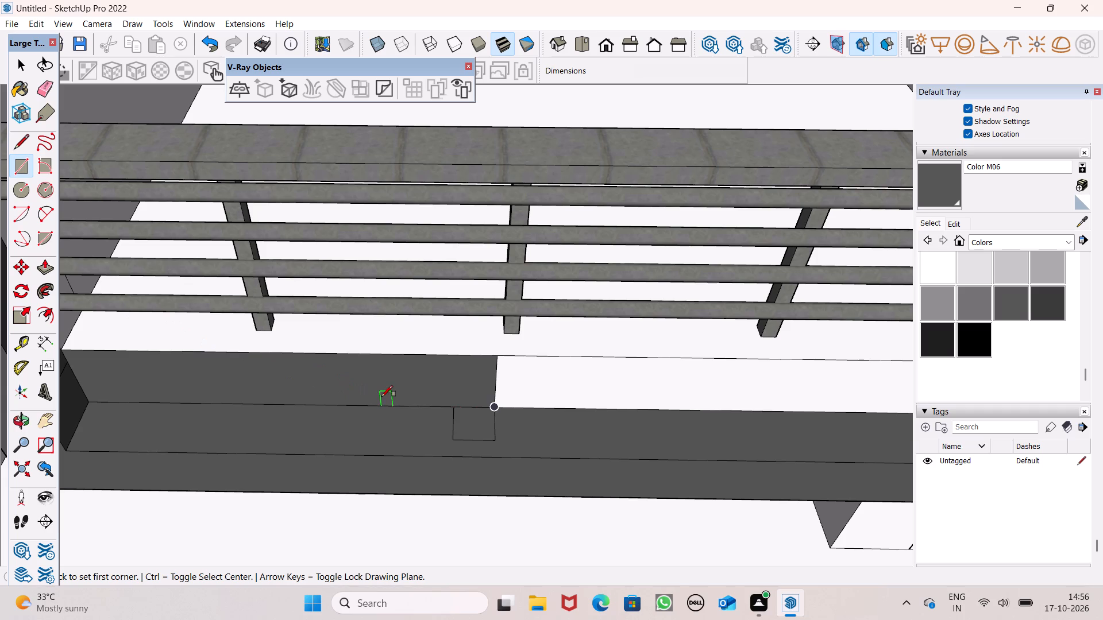
left_click(412, 407)
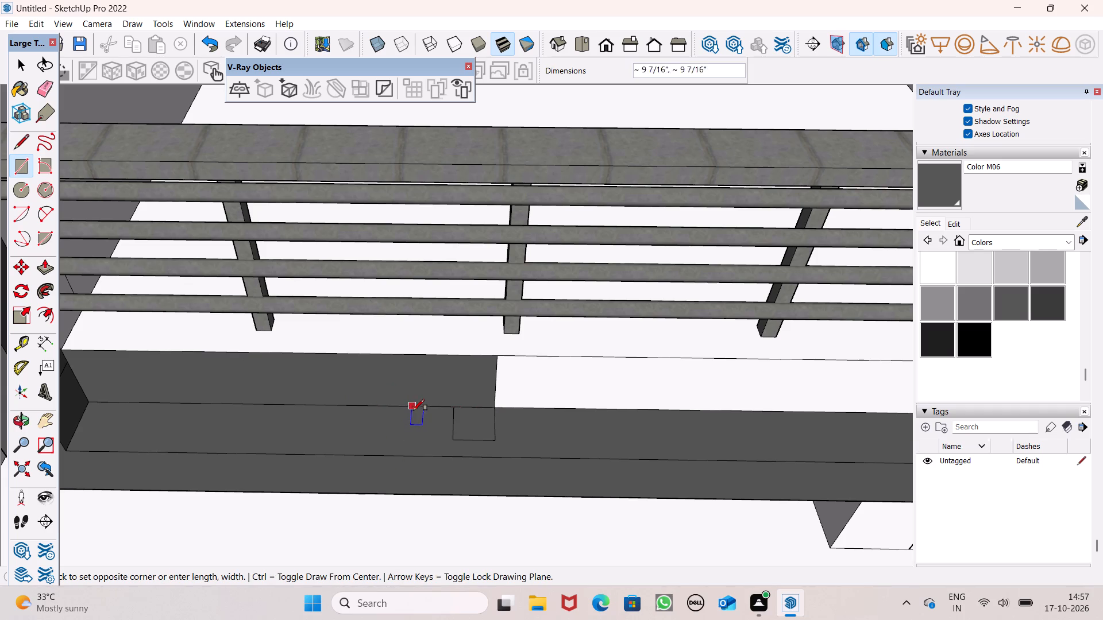
left_click(434, 441)
Copy the second ledge rectangle about 9 1/2" toward the small window and array it to seven evenly spaced copies.
key("space")
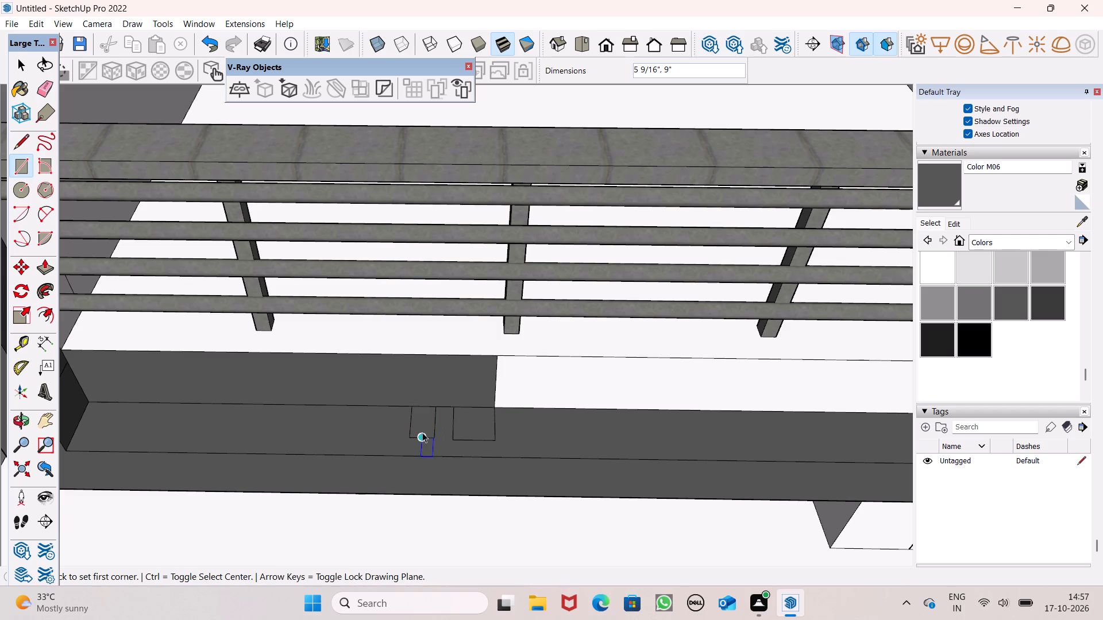
double_click(422, 432)
key("m")
key("Return")
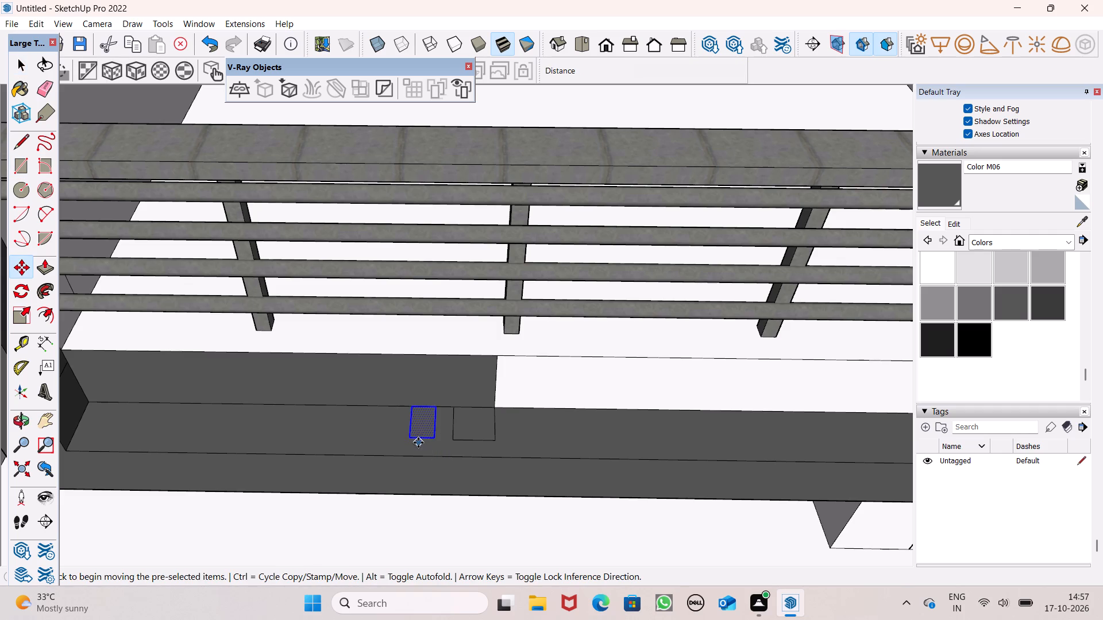
left_click_drag(414, 441, 375, 441)
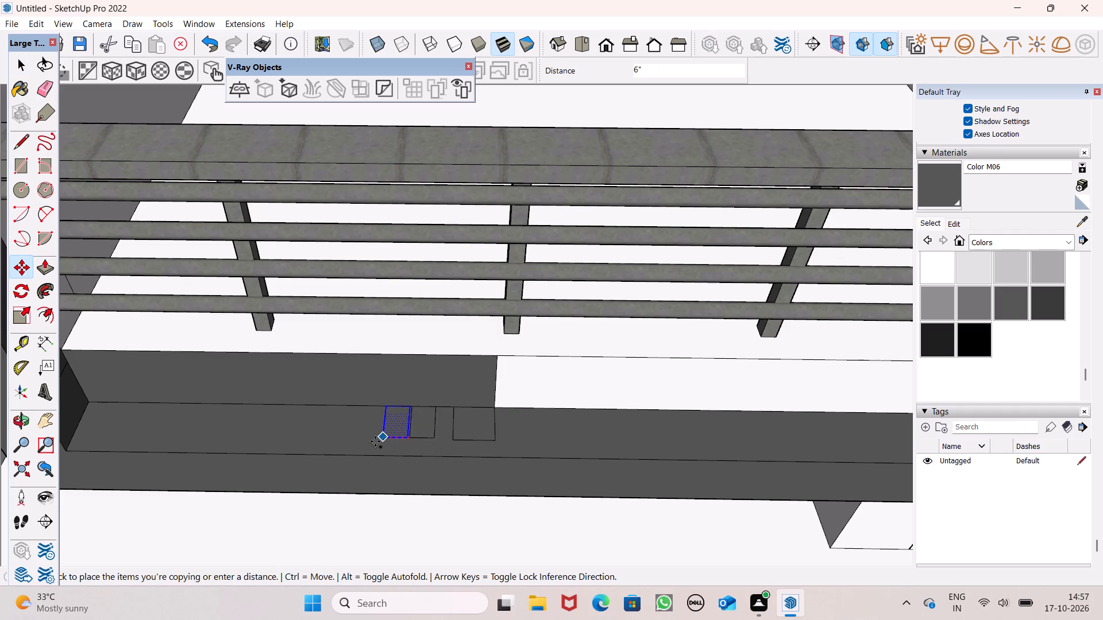
left_click_drag(375, 441, 363, 439)
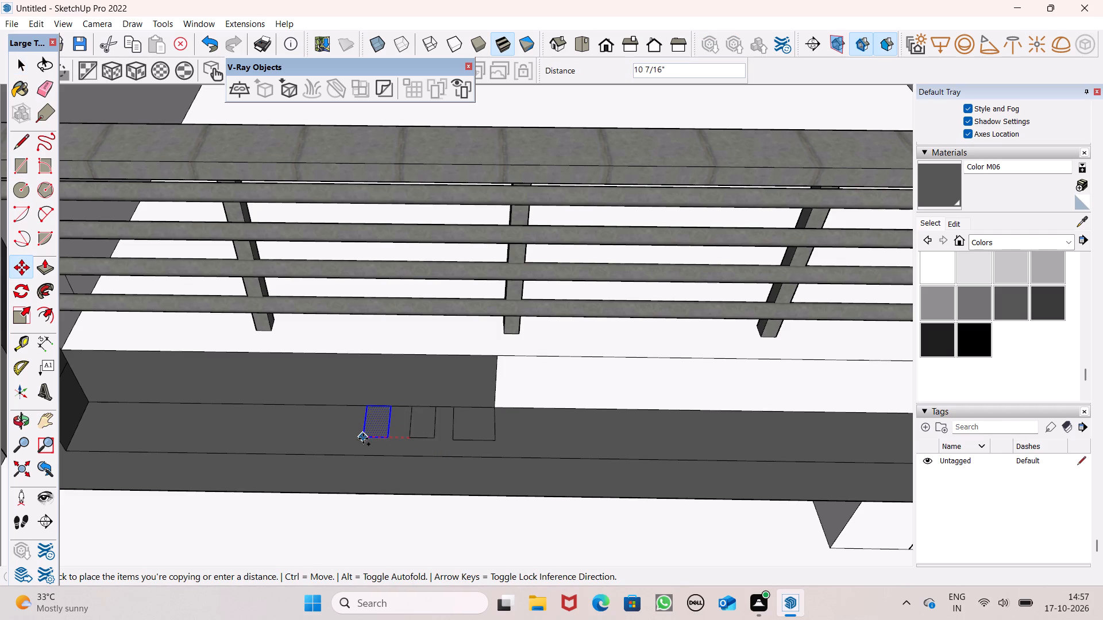
left_click_drag(363, 439, 367, 438)
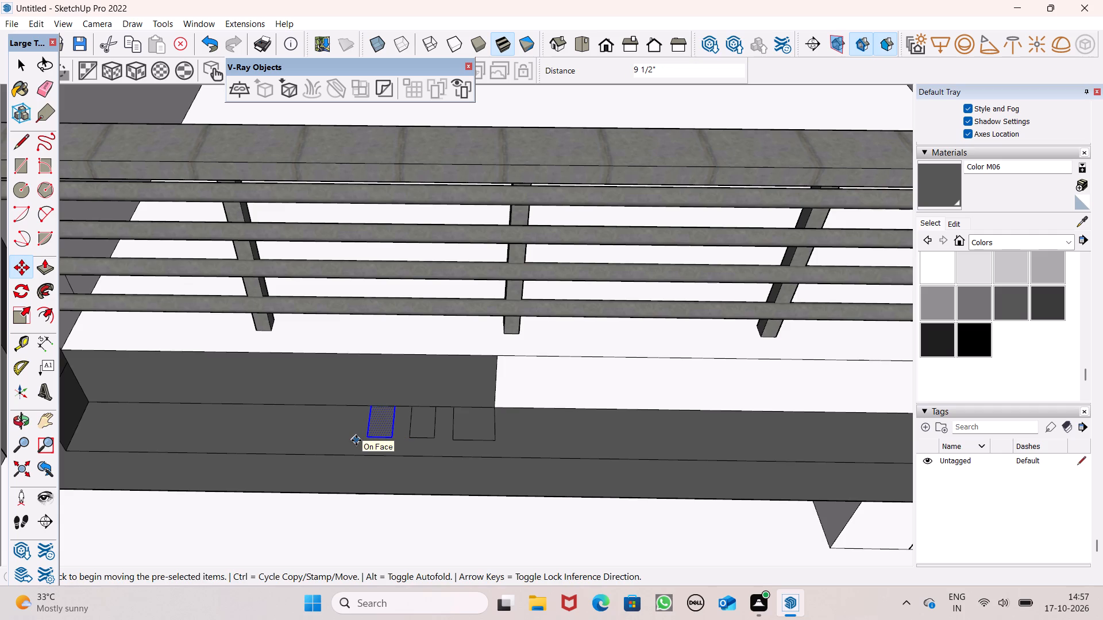
key("shift+asterisk")
key("7")
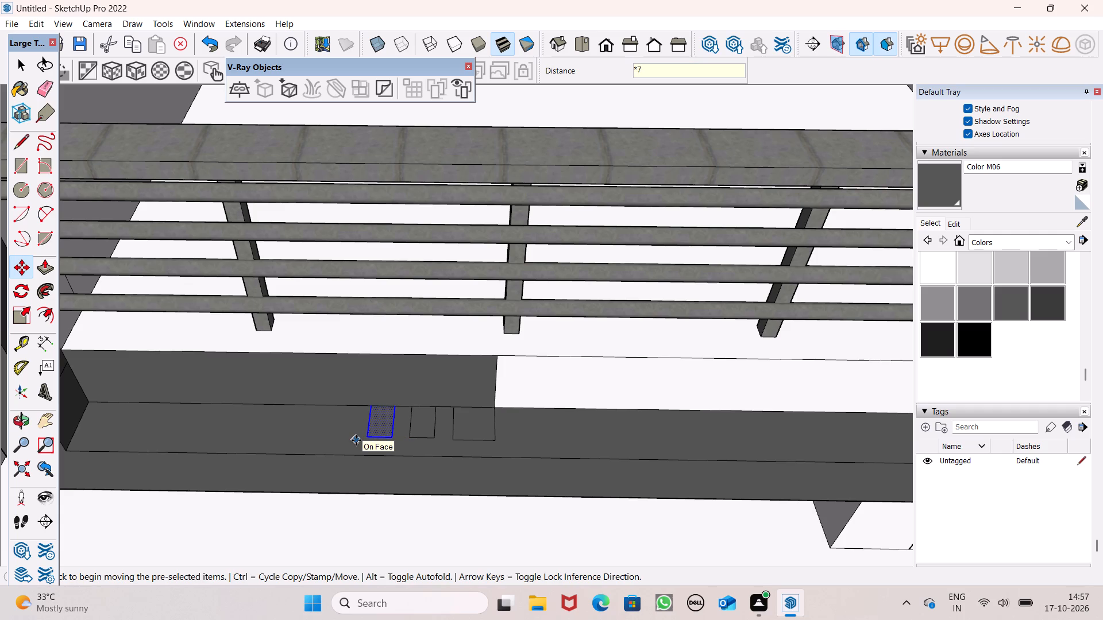
key("Return")
key("space")
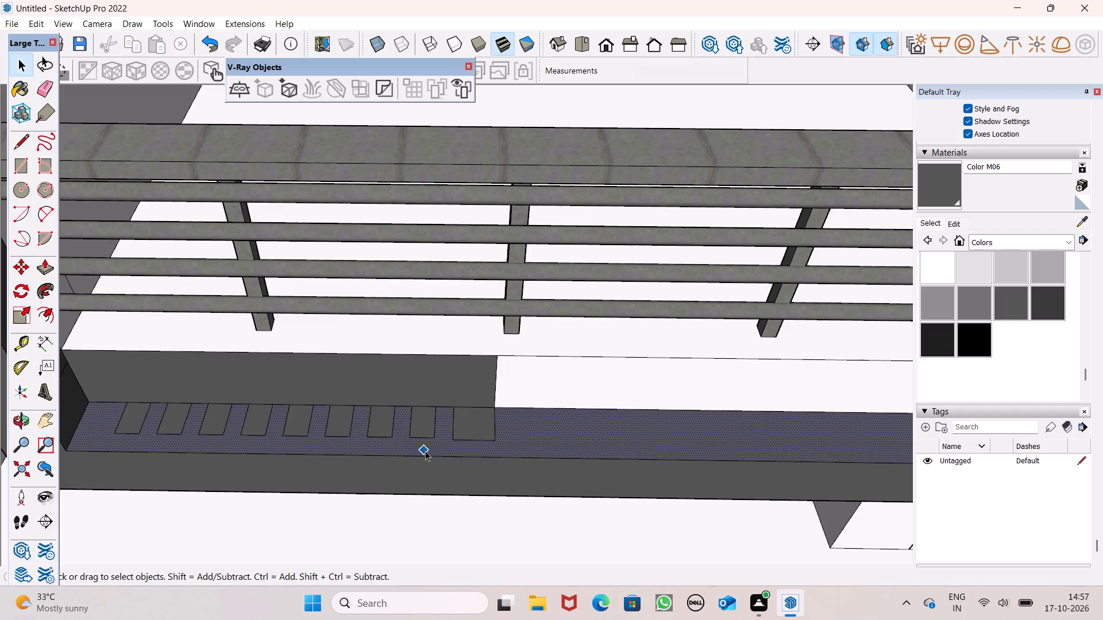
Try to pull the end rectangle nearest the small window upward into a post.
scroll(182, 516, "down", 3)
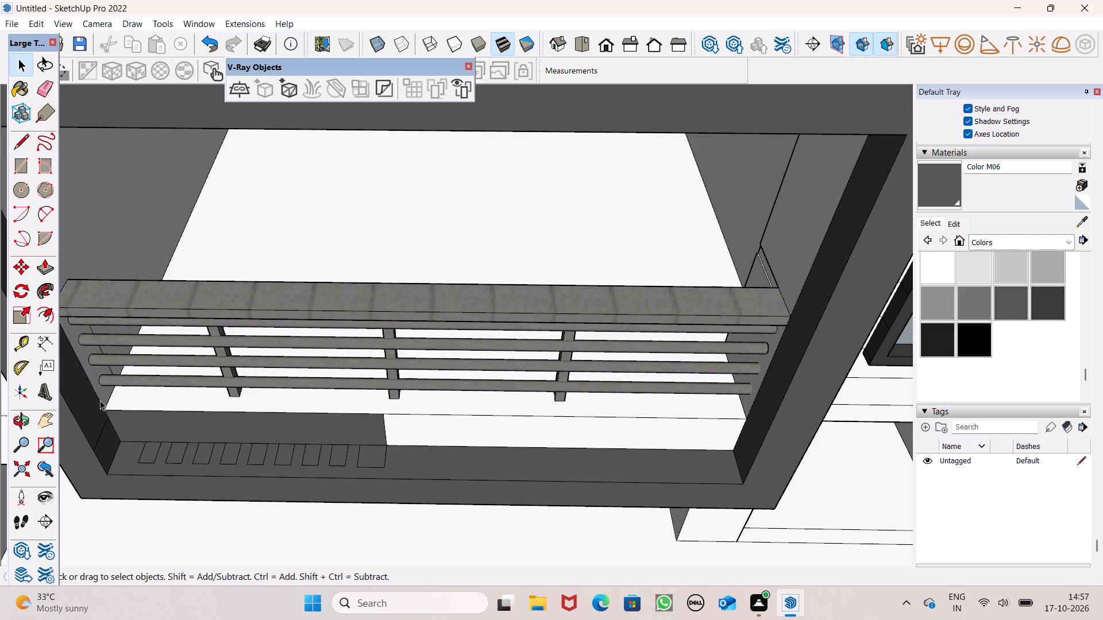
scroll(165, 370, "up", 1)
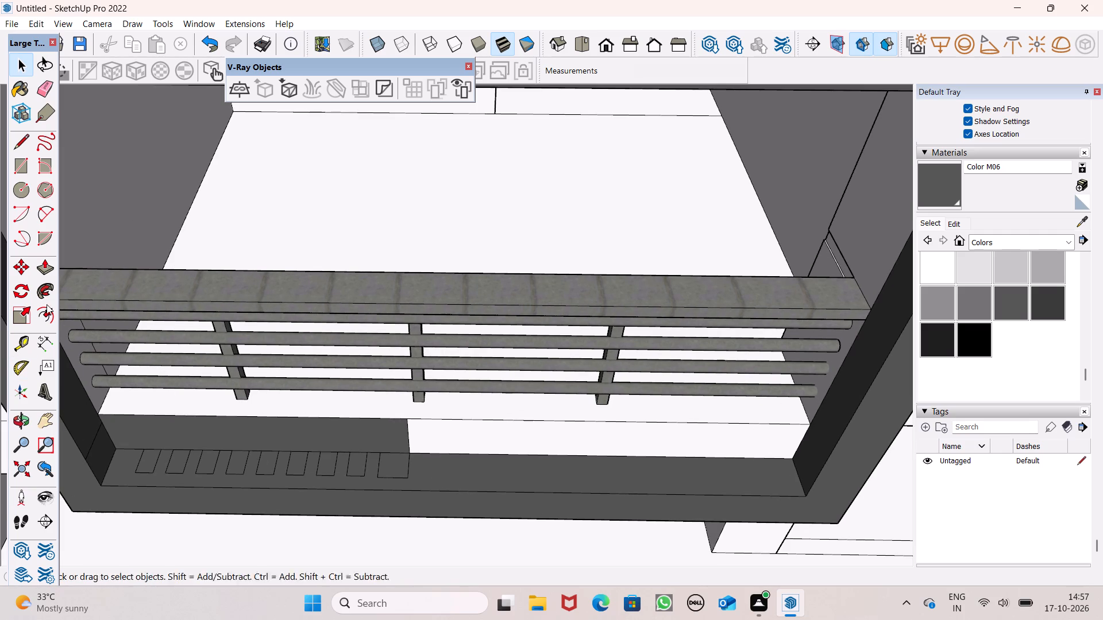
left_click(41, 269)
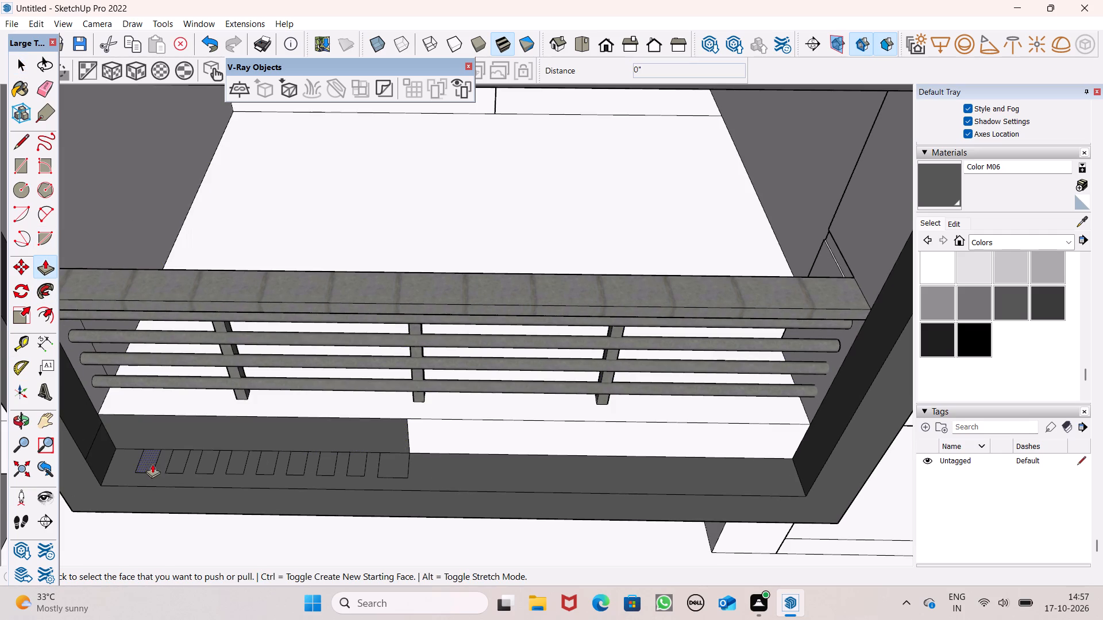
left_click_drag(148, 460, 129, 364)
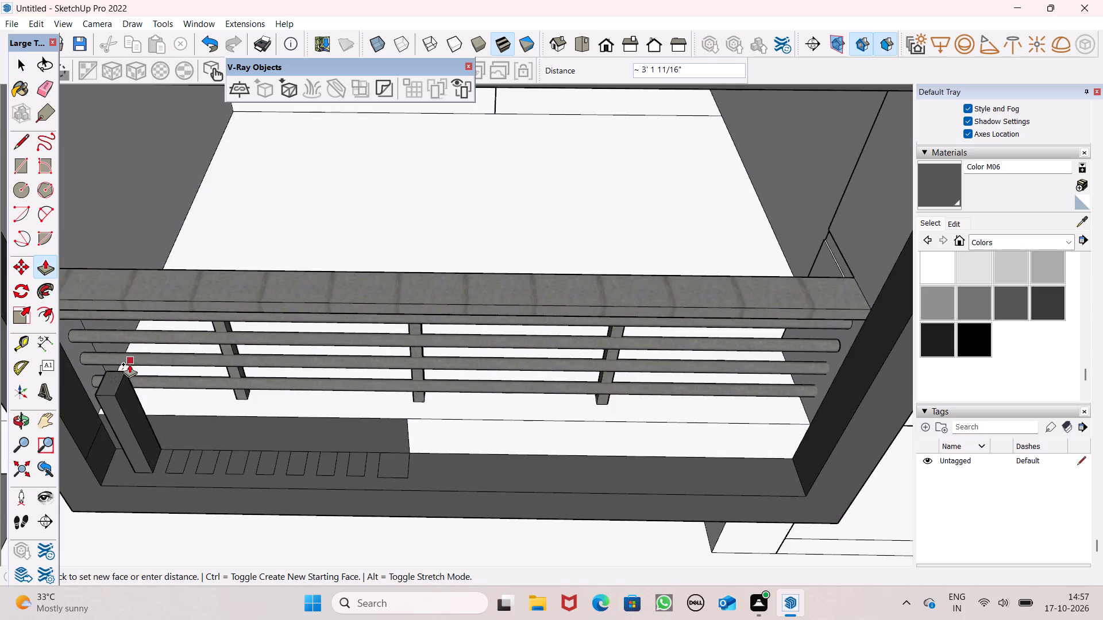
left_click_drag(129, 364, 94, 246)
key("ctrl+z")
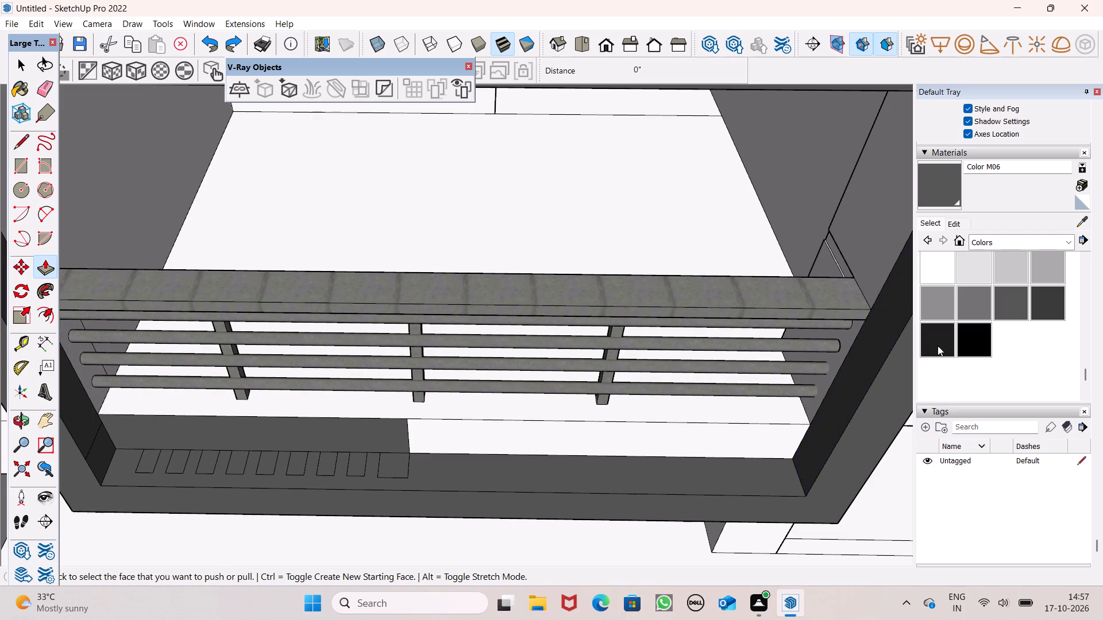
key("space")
Paint all nine rectangles on the bottom ledge with Wood Cherry Original from the Wood materials.
scroll(1054, 363, "up", 3)
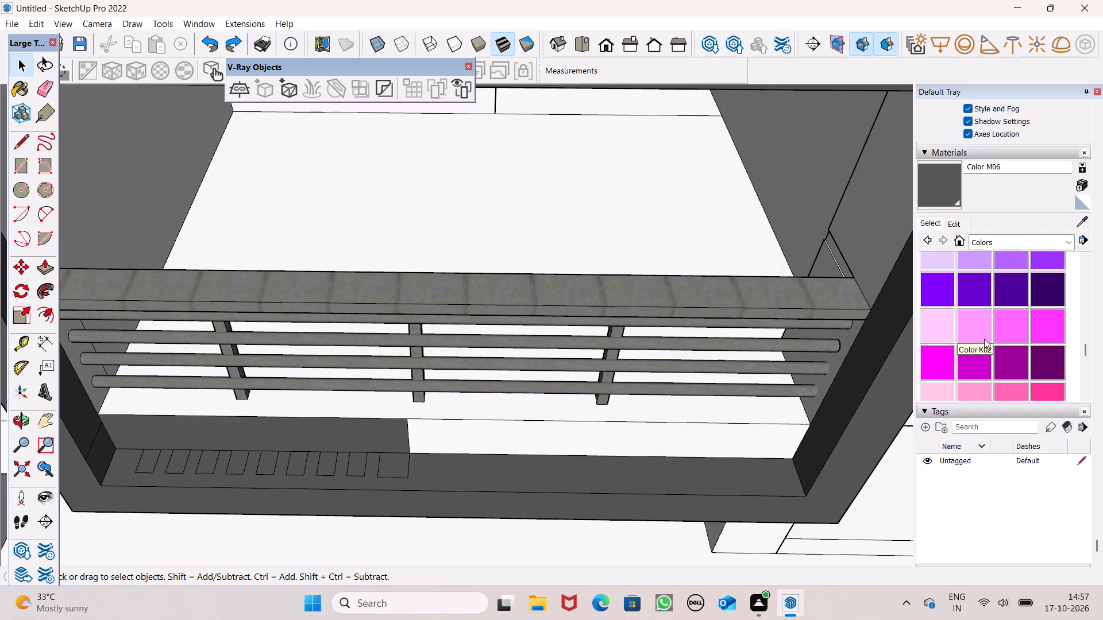
left_click(982, 238)
scroll(1004, 337, "down", 4)
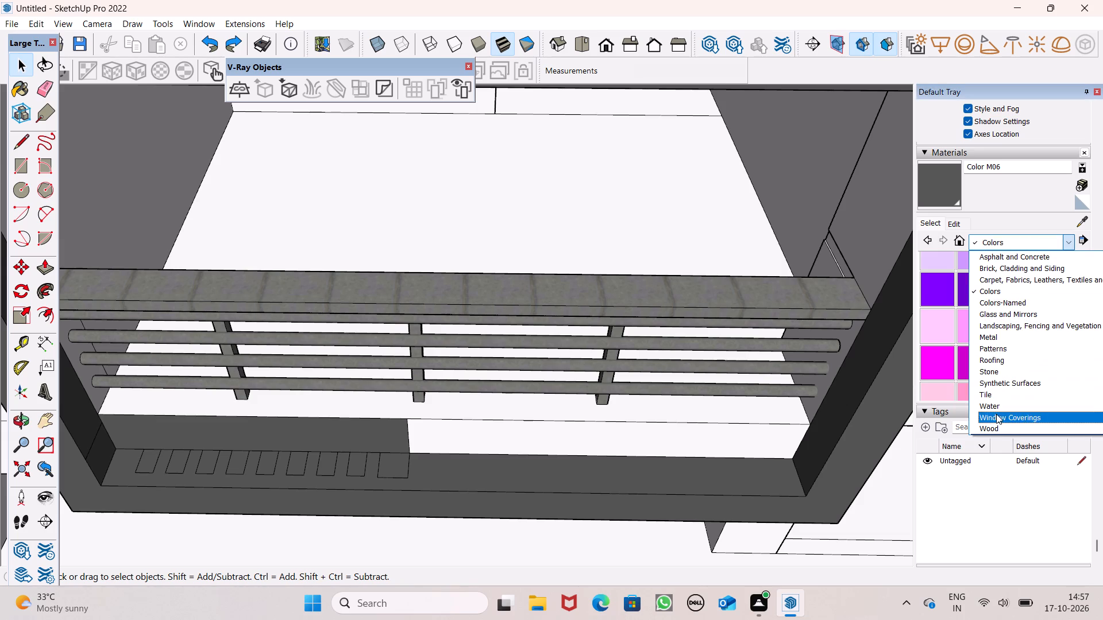
left_click(995, 426)
scroll(998, 358, "down", 5)
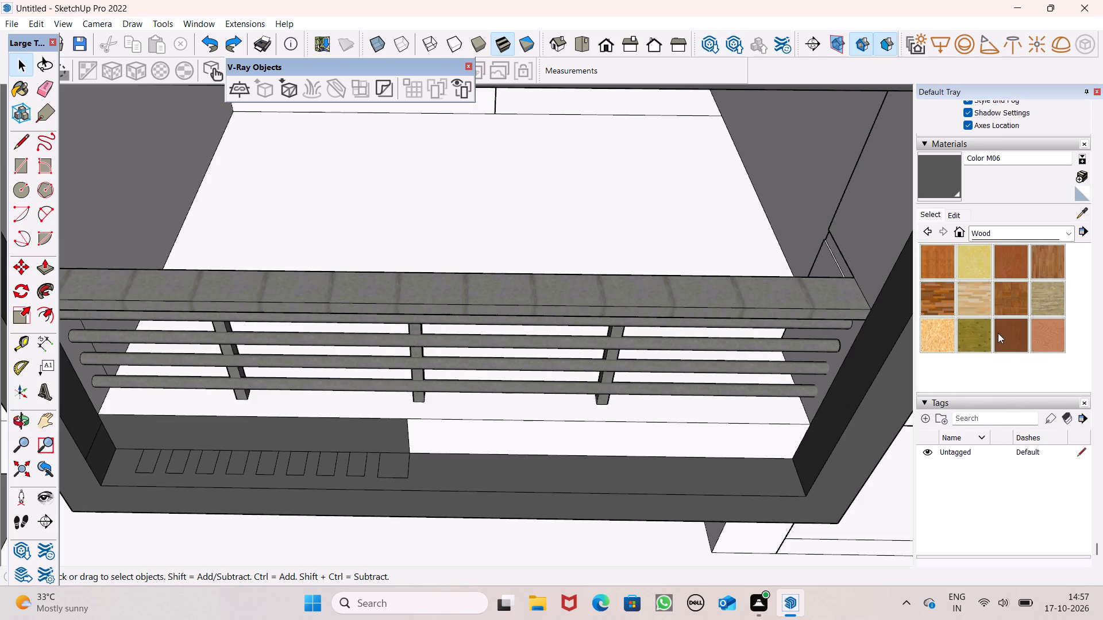
left_click(1016, 271)
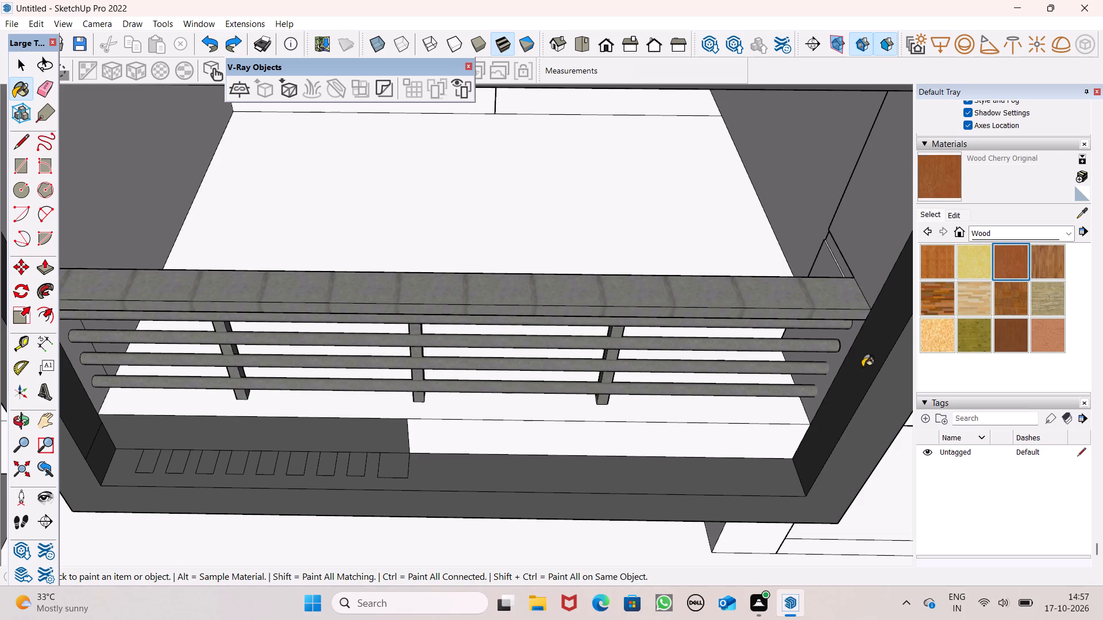
scroll(139, 467, "up", 3)
left_click(145, 471)
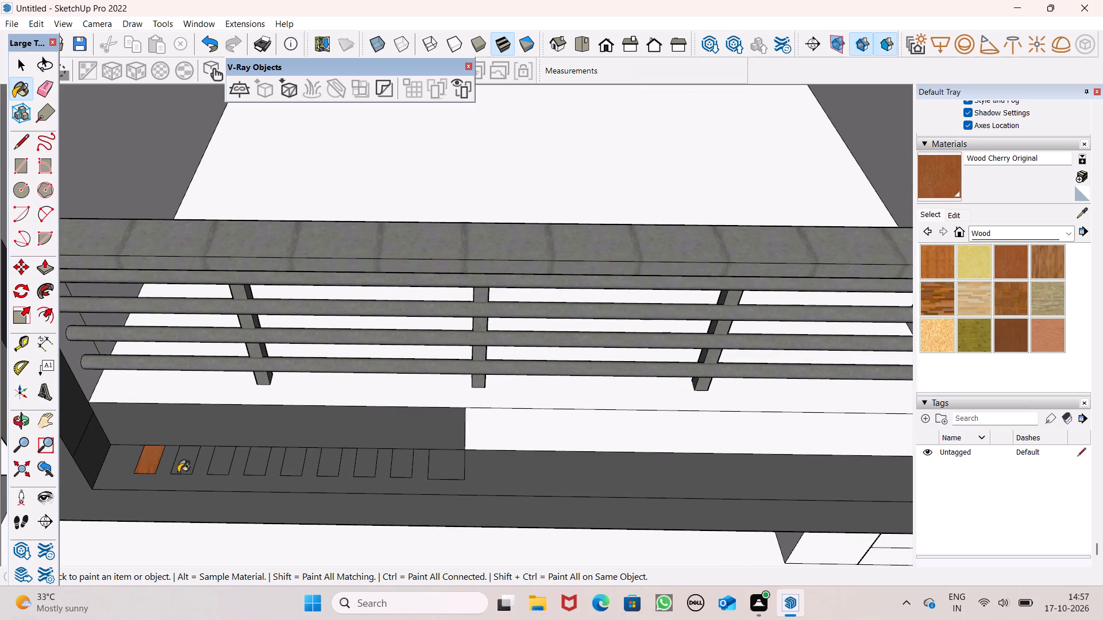
left_click(183, 468)
left_click(215, 464)
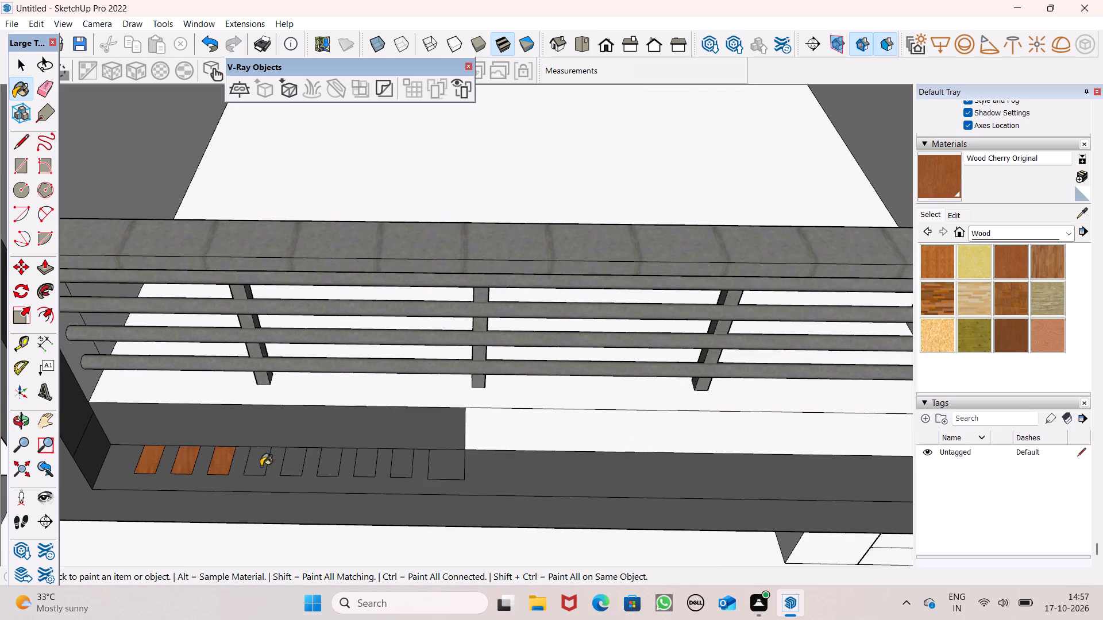
left_click(261, 466)
left_click(294, 461)
left_click(331, 465)
left_click(370, 458)
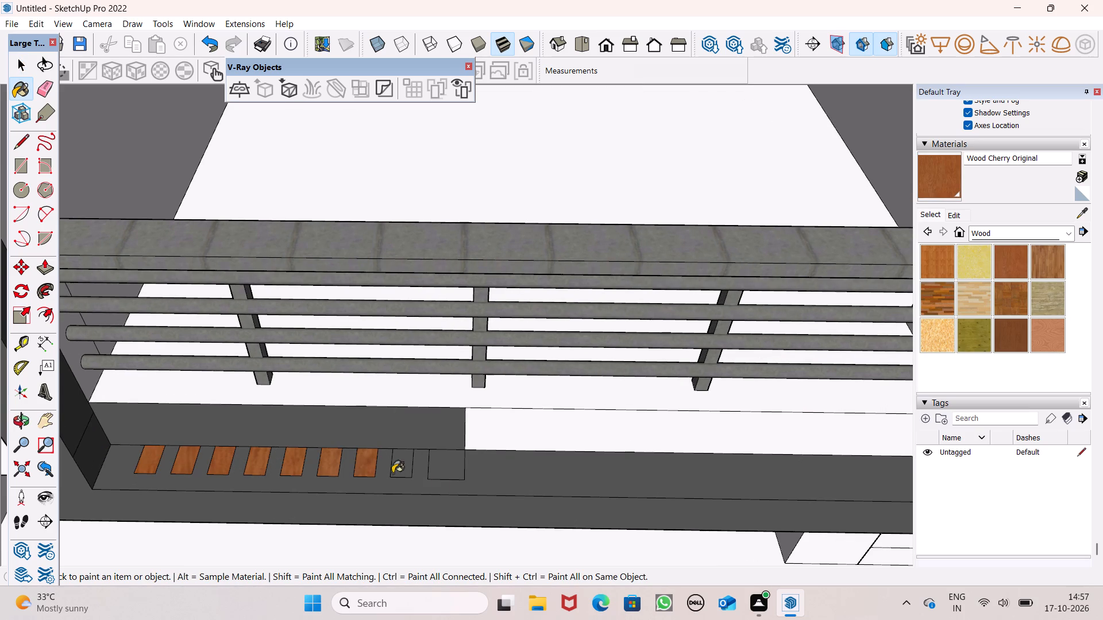
left_click(394, 471)
left_click(443, 470)
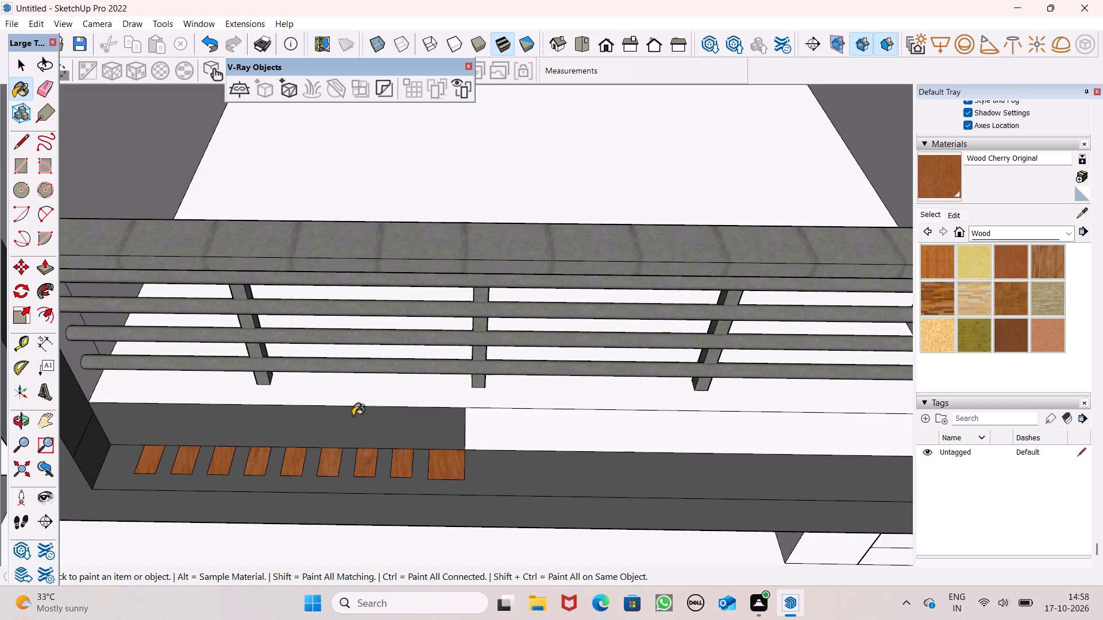
Extrude the two end rectangles nearest the small window up to the frame's top, about 11' 1 13/16" each.
scroll(354, 417, "down", 4)
scroll(256, 439, "down", 3)
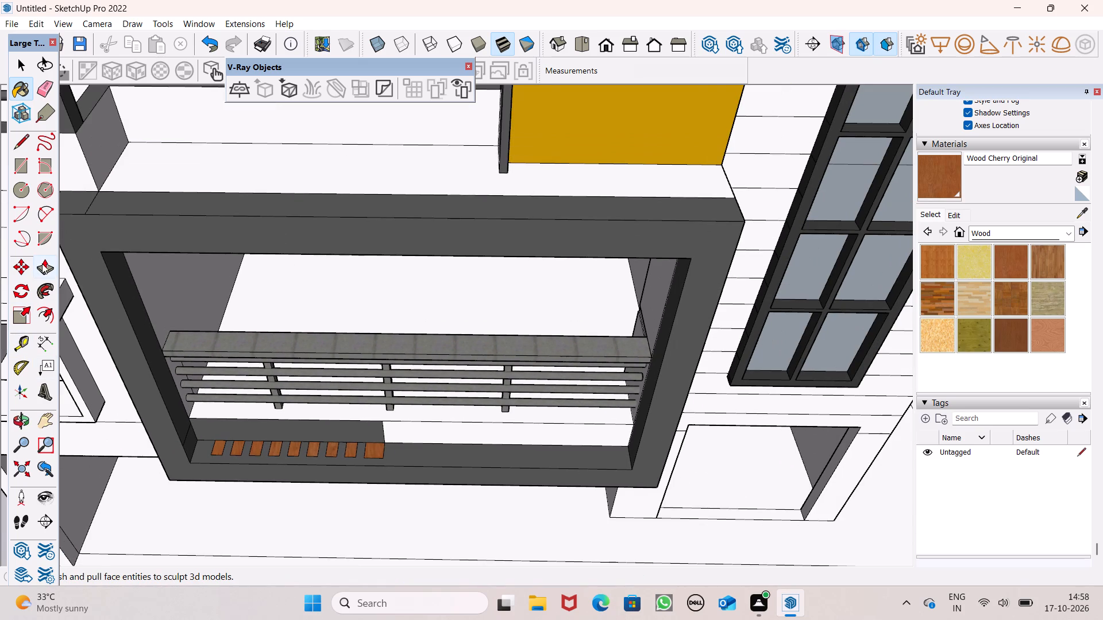
left_click(42, 263)
left_click_drag(219, 443, 218, 443)
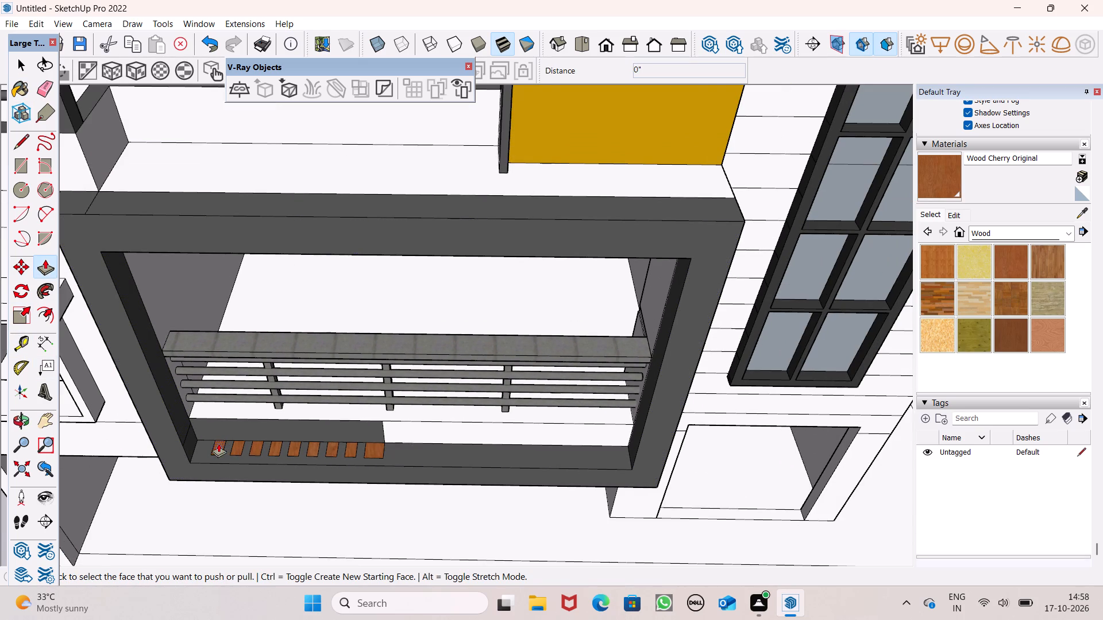
left_click_drag(218, 443, 206, 301)
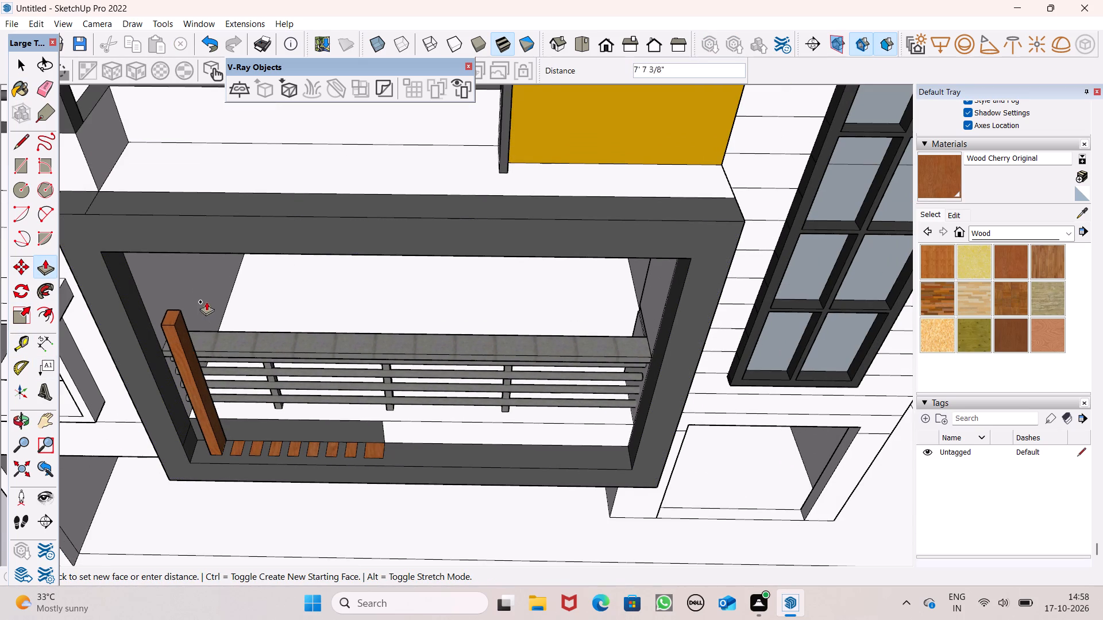
left_click_drag(206, 301, 178, 251)
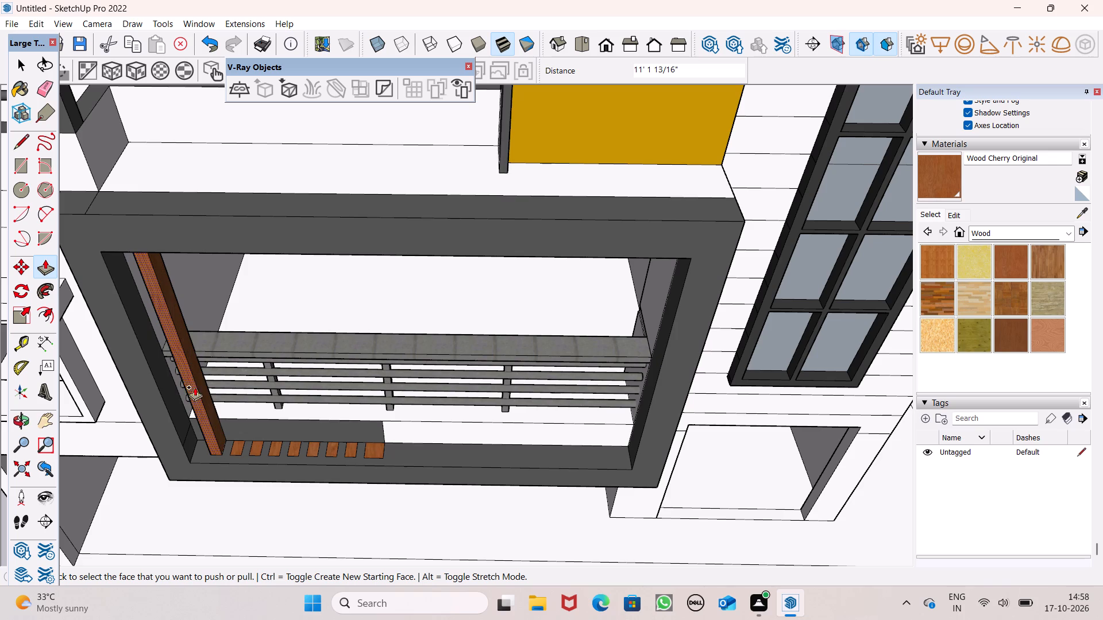
left_click_drag(234, 448, 198, 285)
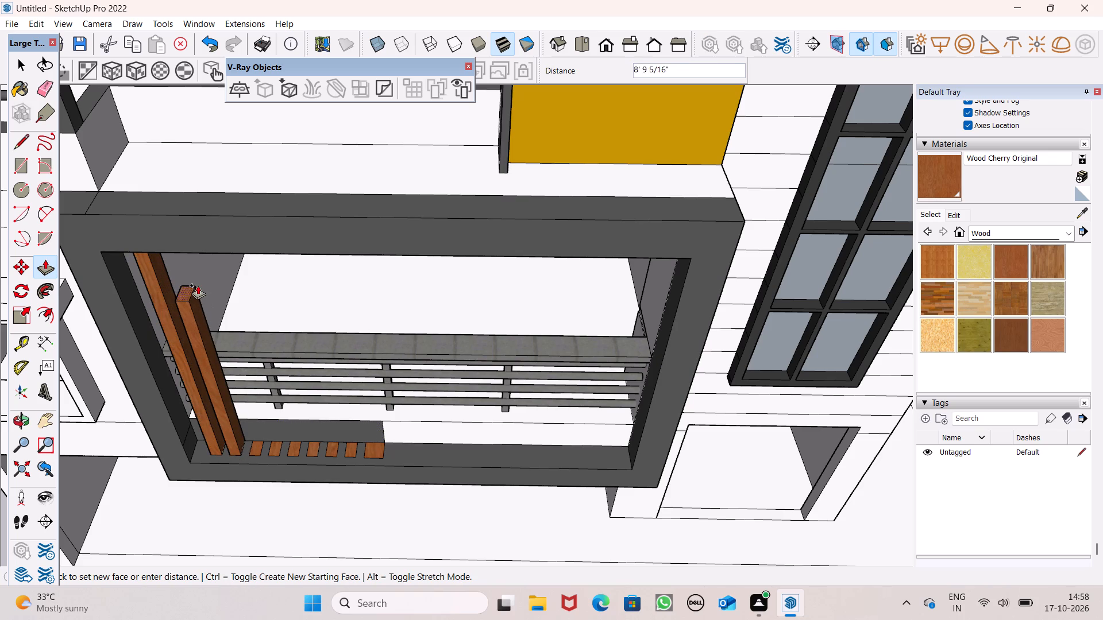
left_click_drag(198, 285, 182, 251)
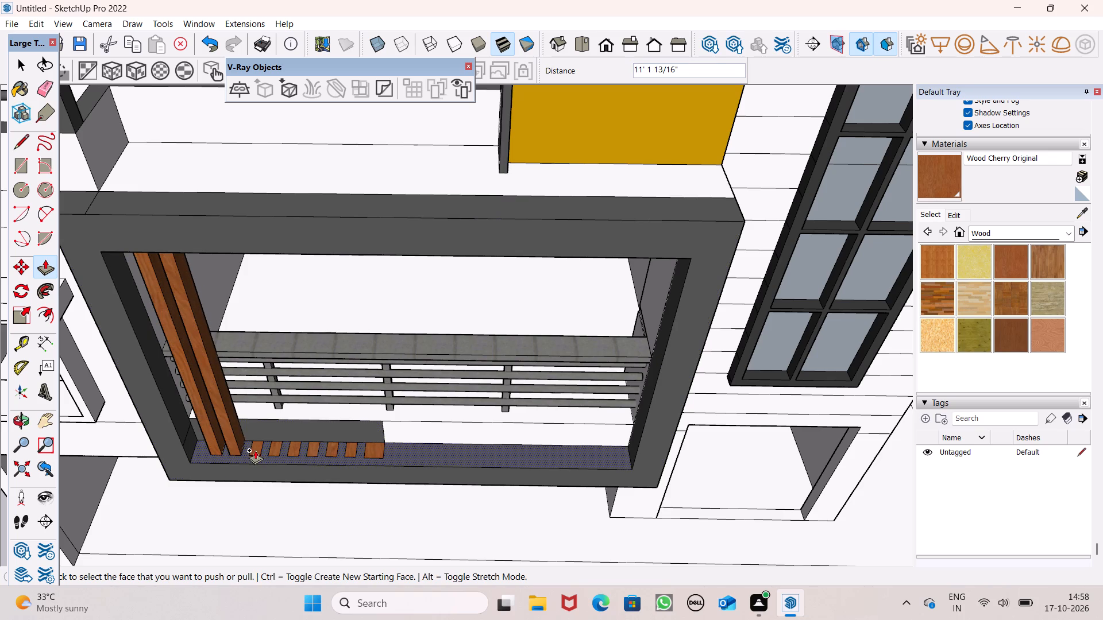
Extrude the third, fourth and fifth rectangles upward about 10' 7", 10' 11" and 11' toward the frame's top.
left_click_drag(255, 450, 216, 247)
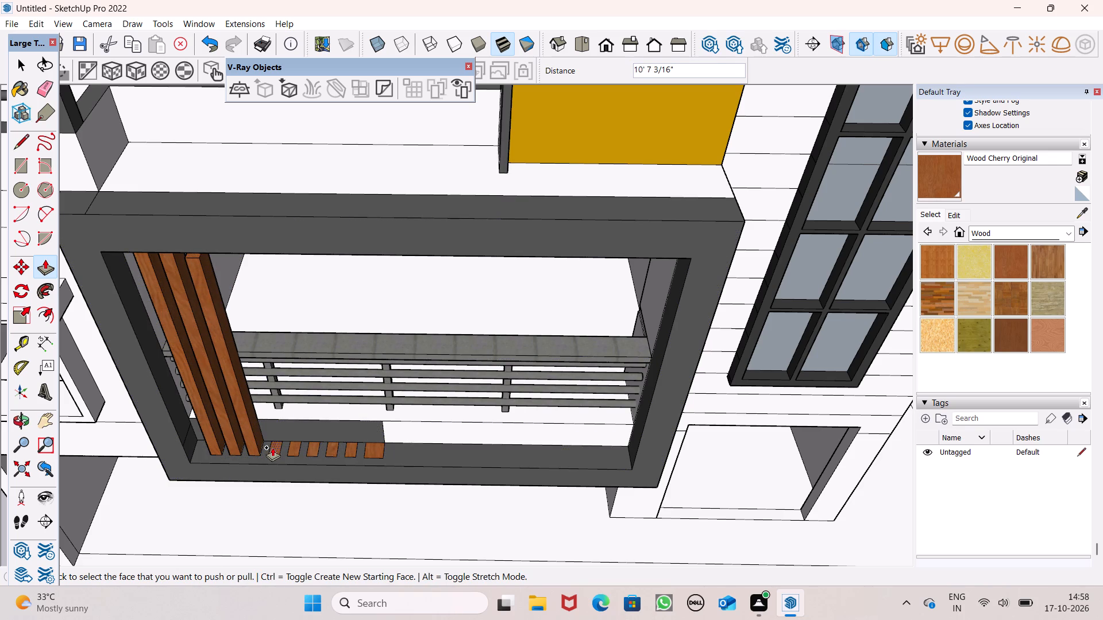
left_click_drag(272, 447, 230, 238)
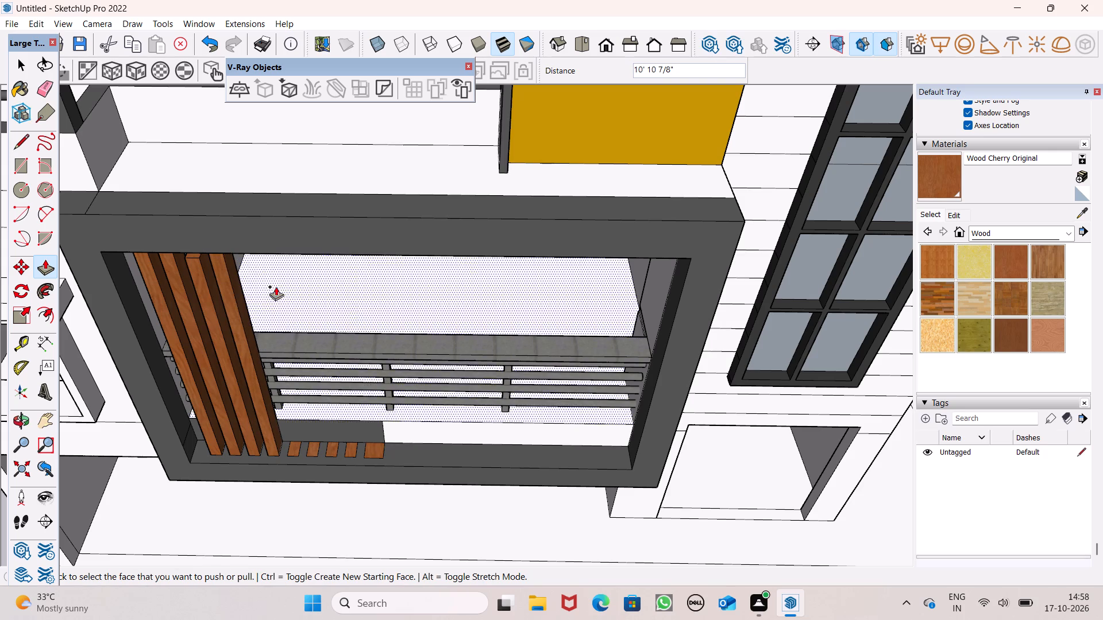
left_click_drag(296, 447, 294, 314)
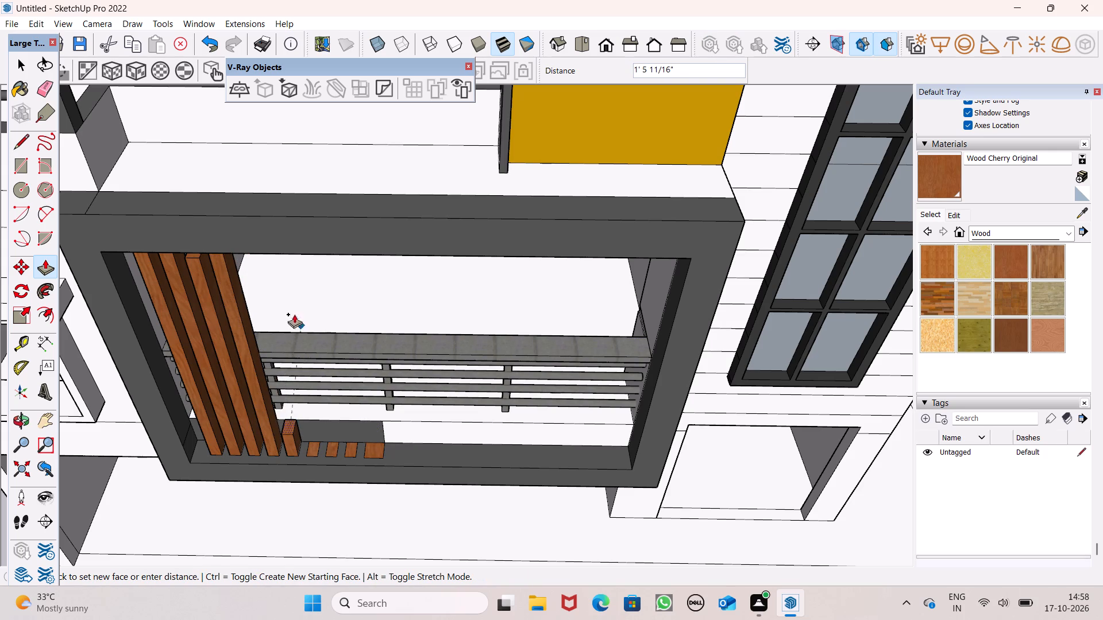
left_click_drag(294, 314, 249, 242)
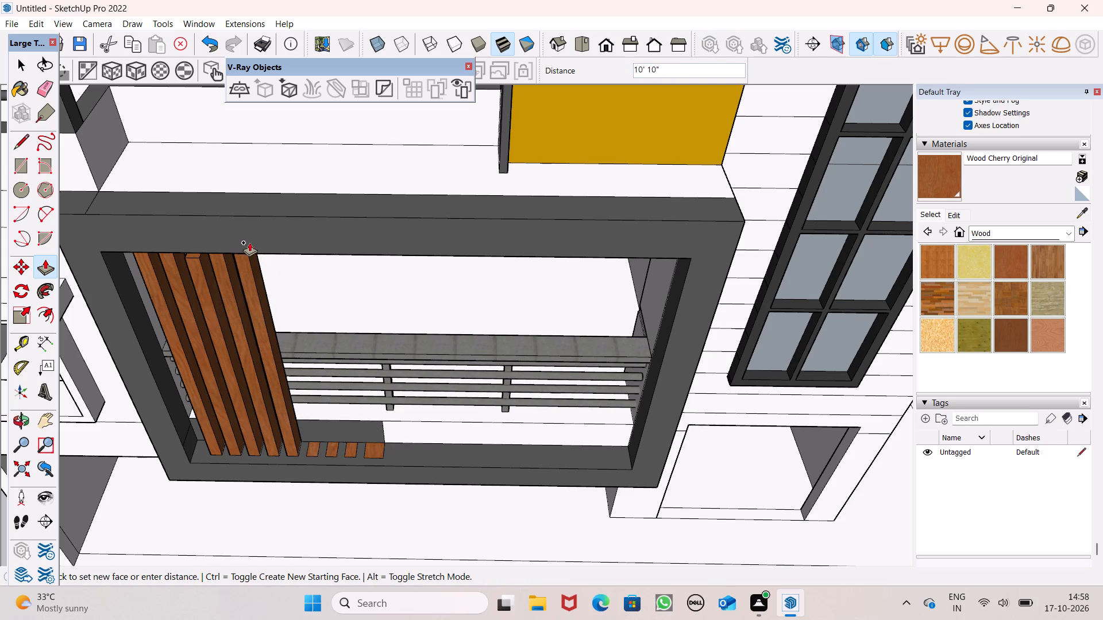
left_click_drag(249, 242, 249, 239)
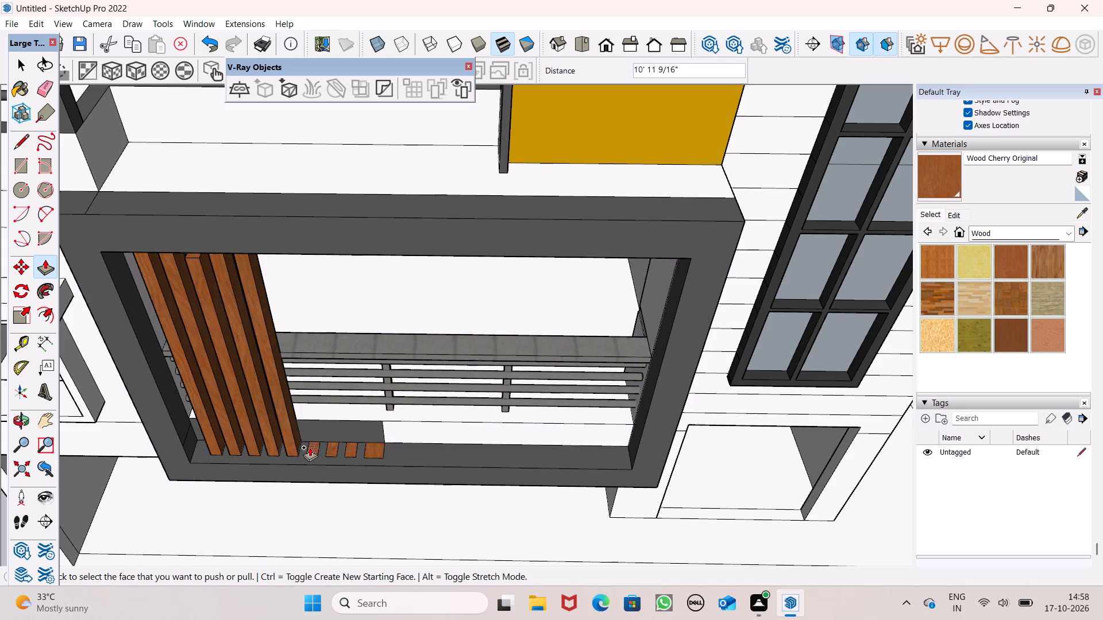
Extrude the remaining four rectangles upward: the sixth, eighth and ninth about 11' 1 13/16", the seventh about 10' 9 9/16".
left_click_drag(310, 447, 317, 398)
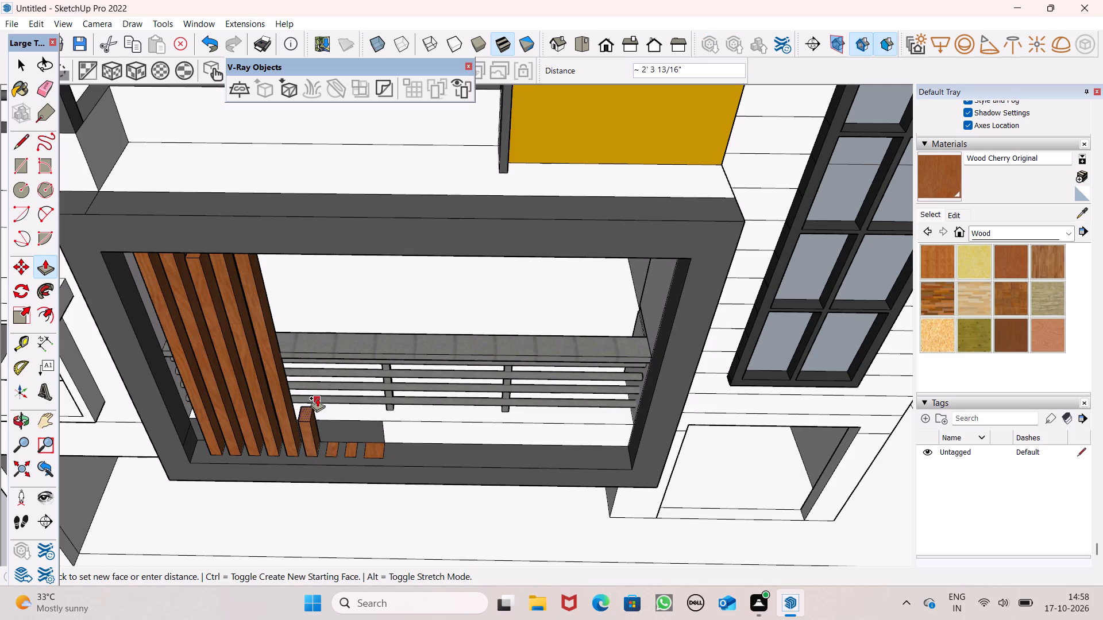
left_click_drag(317, 398, 253, 249)
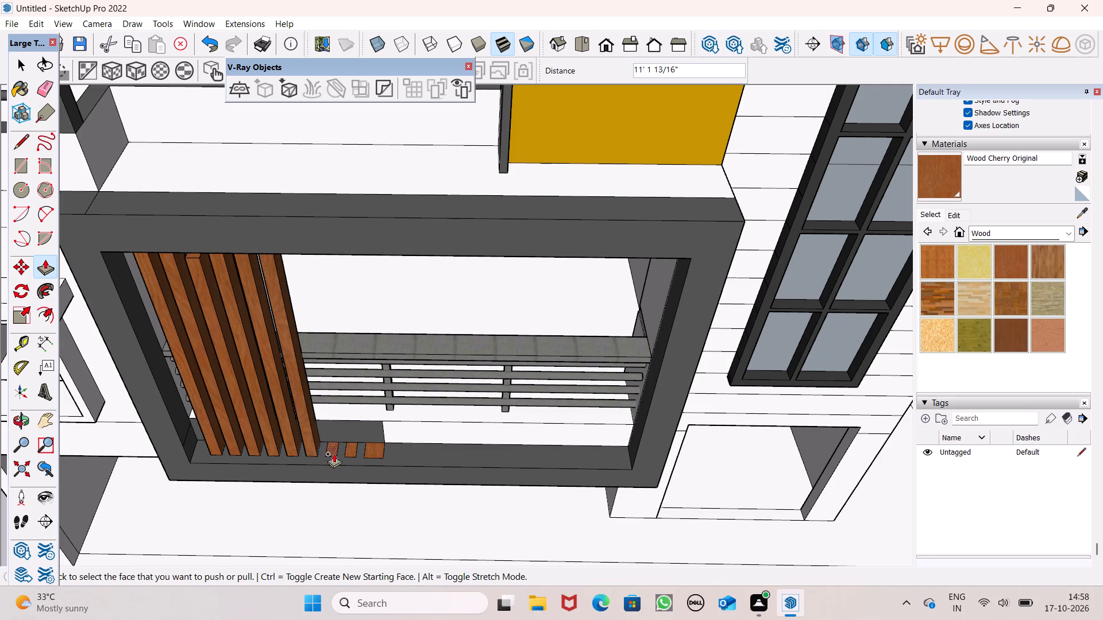
left_click_drag(330, 451, 308, 305)
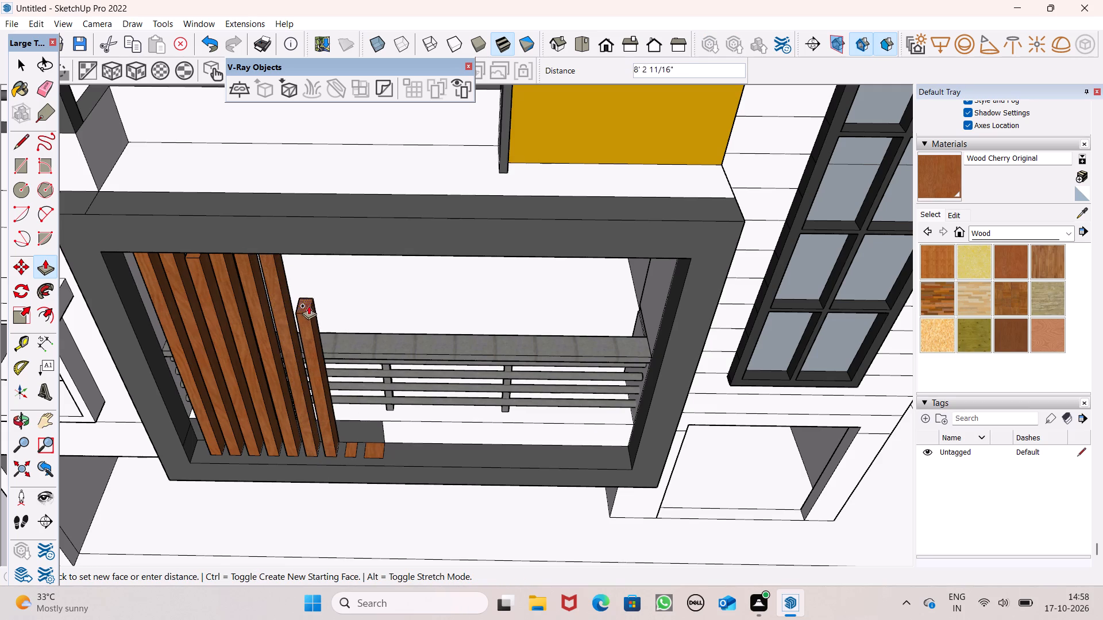
left_click_drag(308, 305, 294, 248)
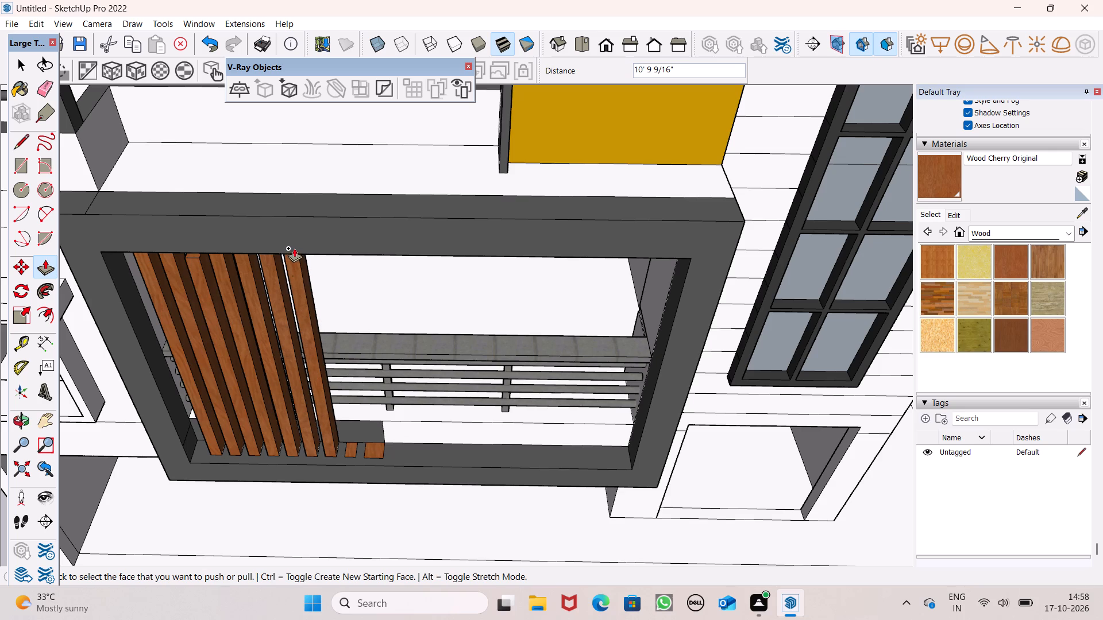
left_click_drag(350, 449, 352, 367)
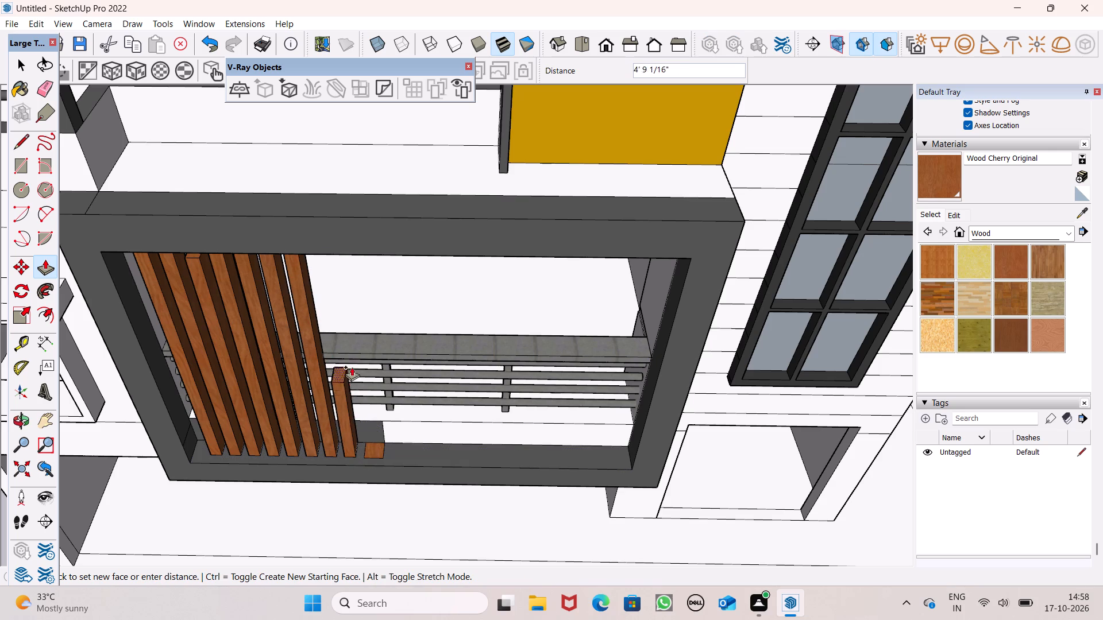
left_click_drag(352, 367, 335, 252)
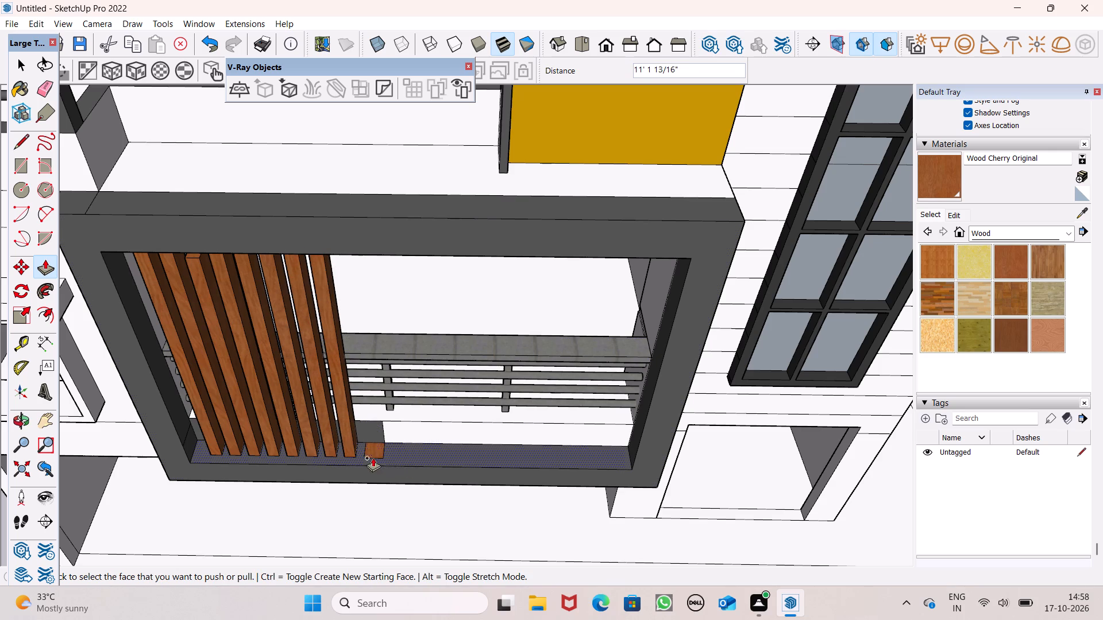
left_click_drag(375, 451, 330, 251)
Extend the short third, fourth, fifth and seventh slats to the frame's top, the last three by 3 3/16", 2 3/8" and 4 1/16".
scroll(347, 393, "down", 3)
middle_click_drag(349, 436, 313, 216)
scroll(348, 207, "up", 2)
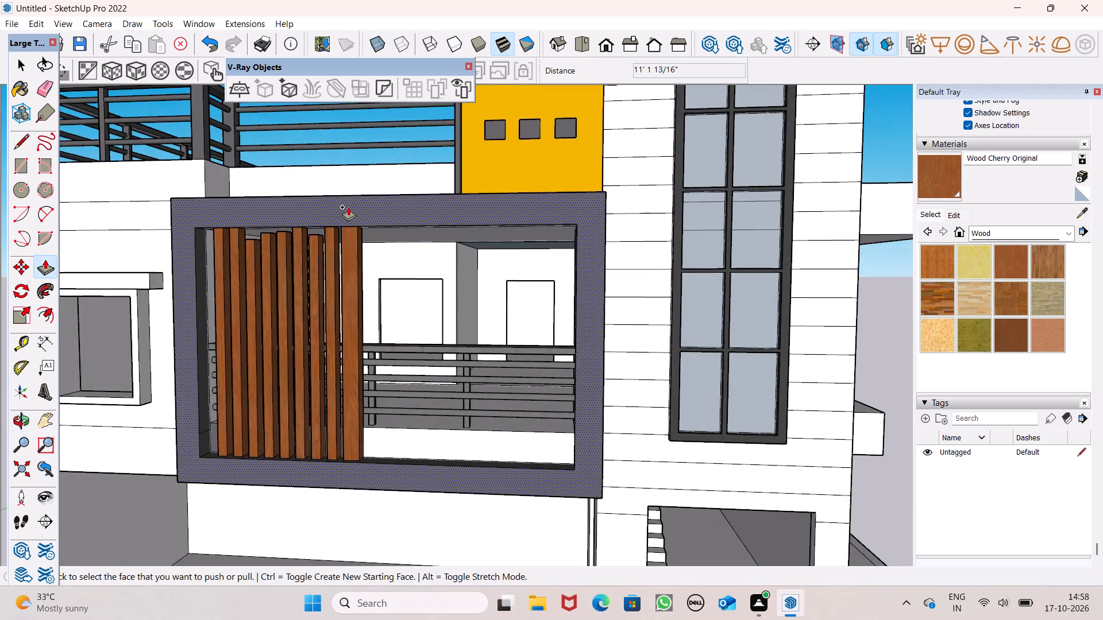
scroll(348, 207, "up", 5)
scroll(135, 330, "up", 7)
middle_click_drag(180, 372, 357, 463)
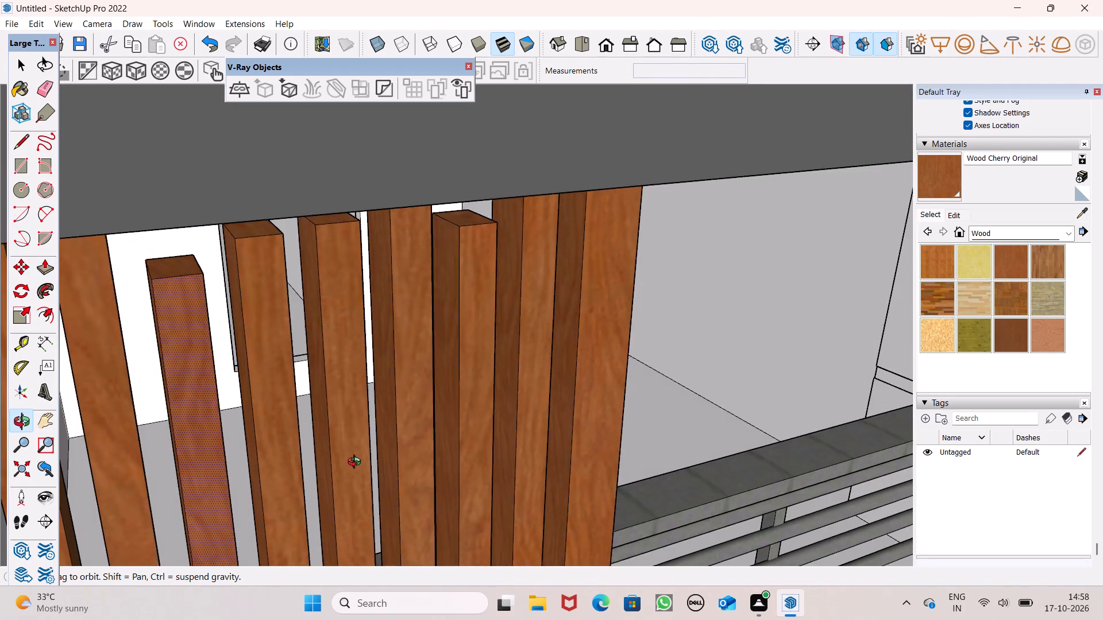
middle_click_drag(357, 463, 361, 449)
scroll(361, 458, "up", 1)
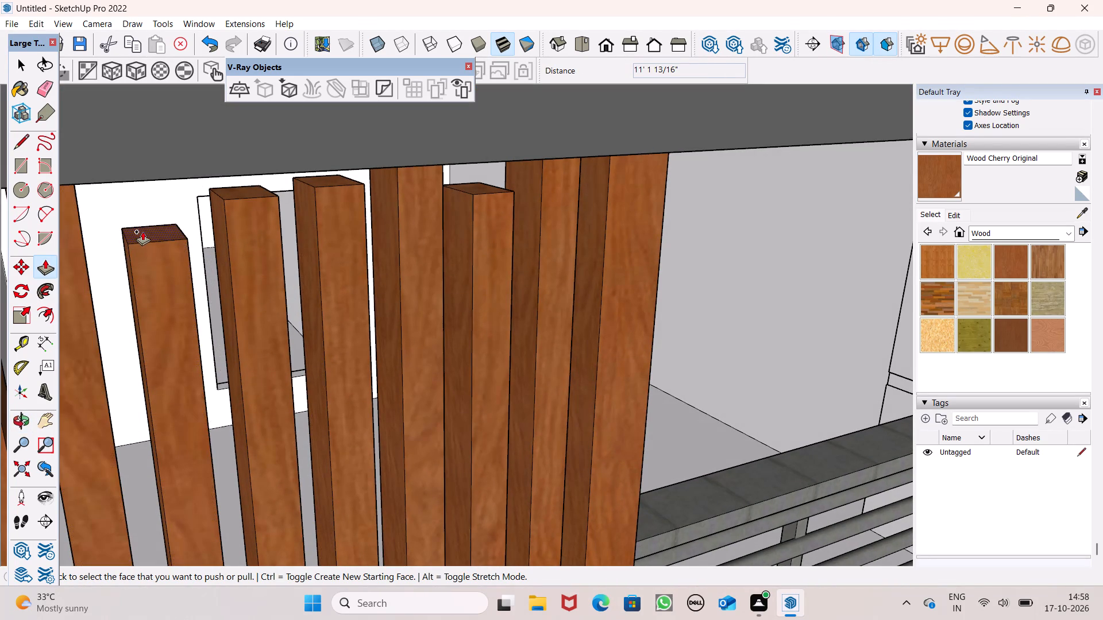
left_click_drag(144, 234, 141, 169)
left_click_drag(241, 195, 240, 165)
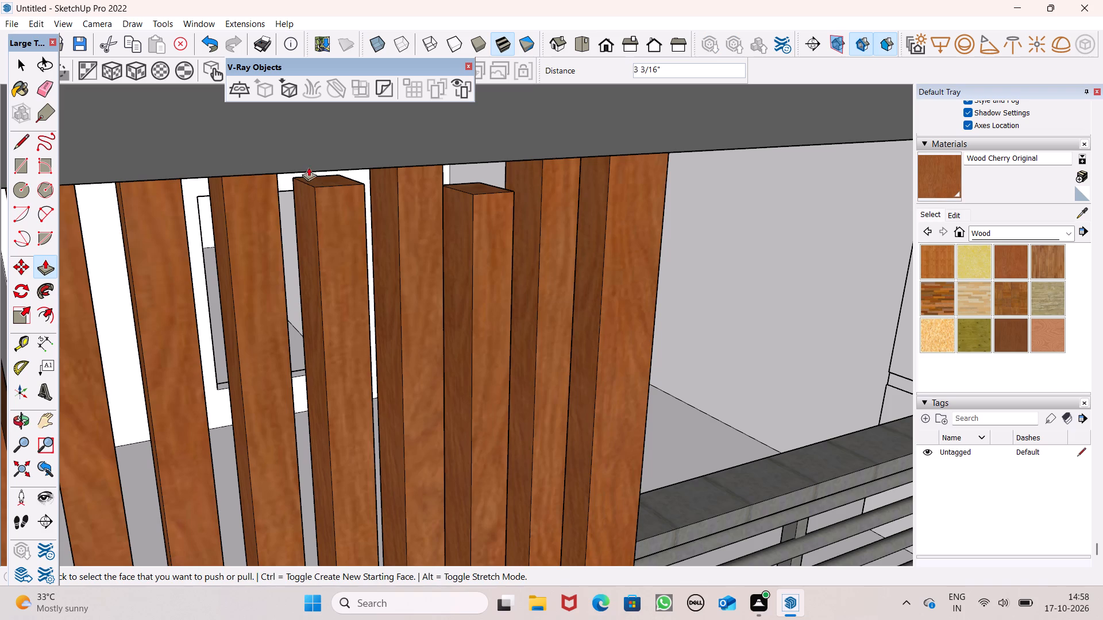
left_click_drag(323, 185, 319, 162)
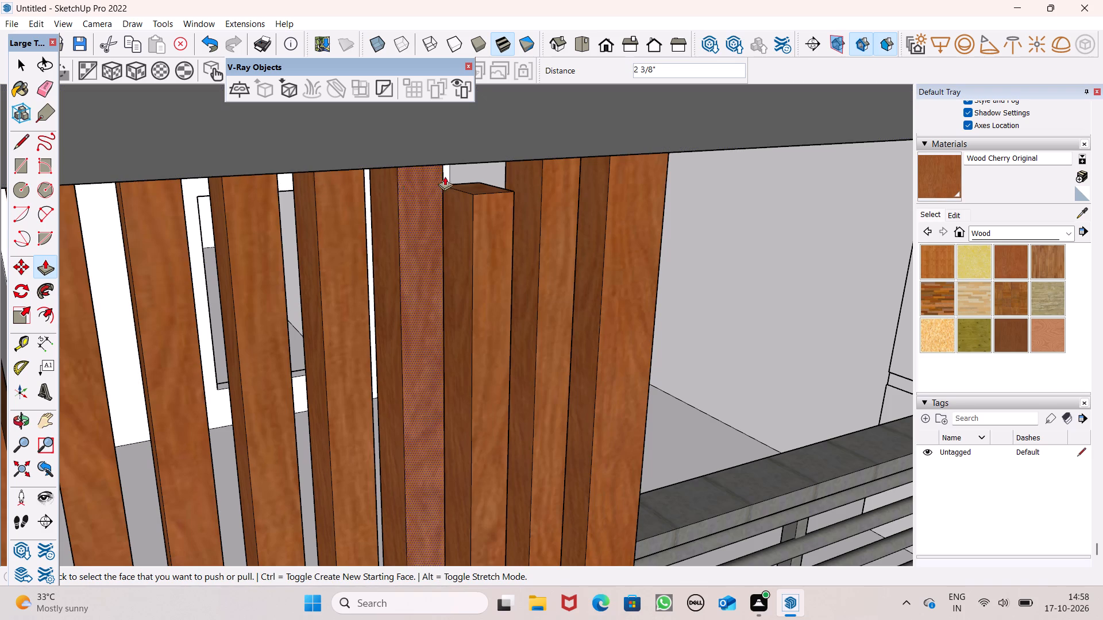
left_click_drag(477, 188, 466, 155)
Paint the small window surround's front face and the side face away from the balcony with Color D06 from the Colors materials.
scroll(446, 230, "down", 4)
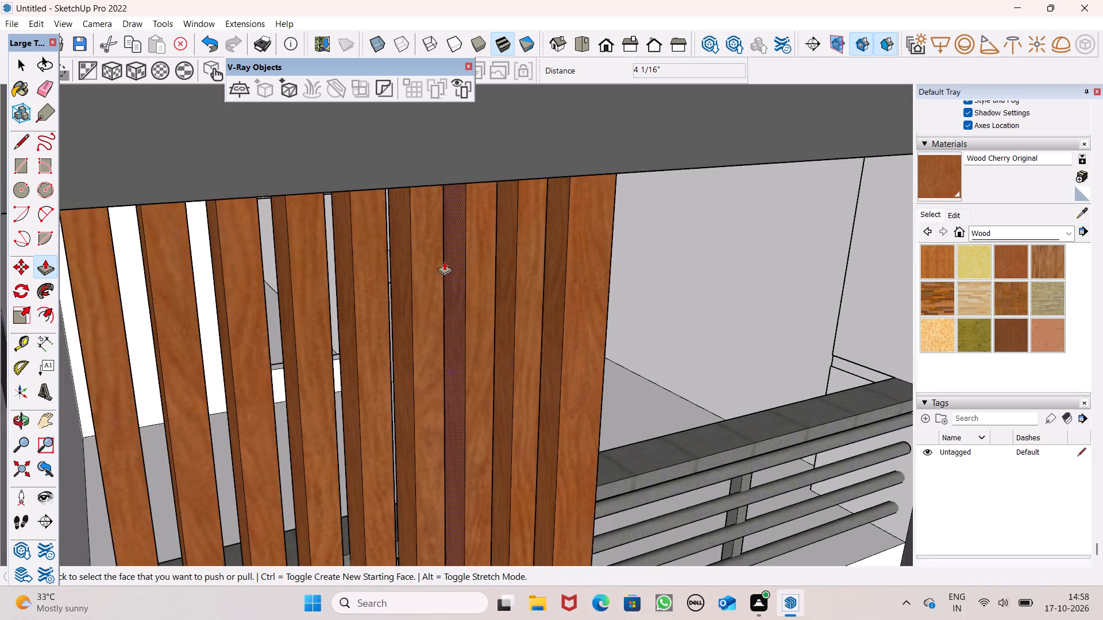
middle_click_drag(457, 295, 445, 210)
scroll(466, 324, "down", 4)
middle_click_drag(461, 334, 393, 289)
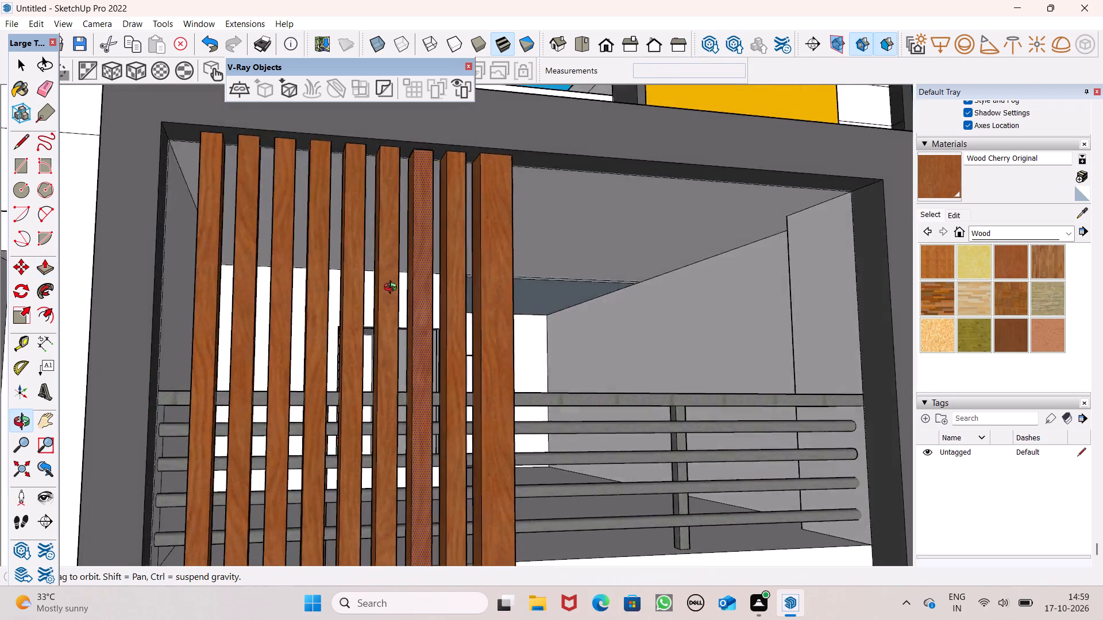
middle_click_drag(393, 289, 349, 313)
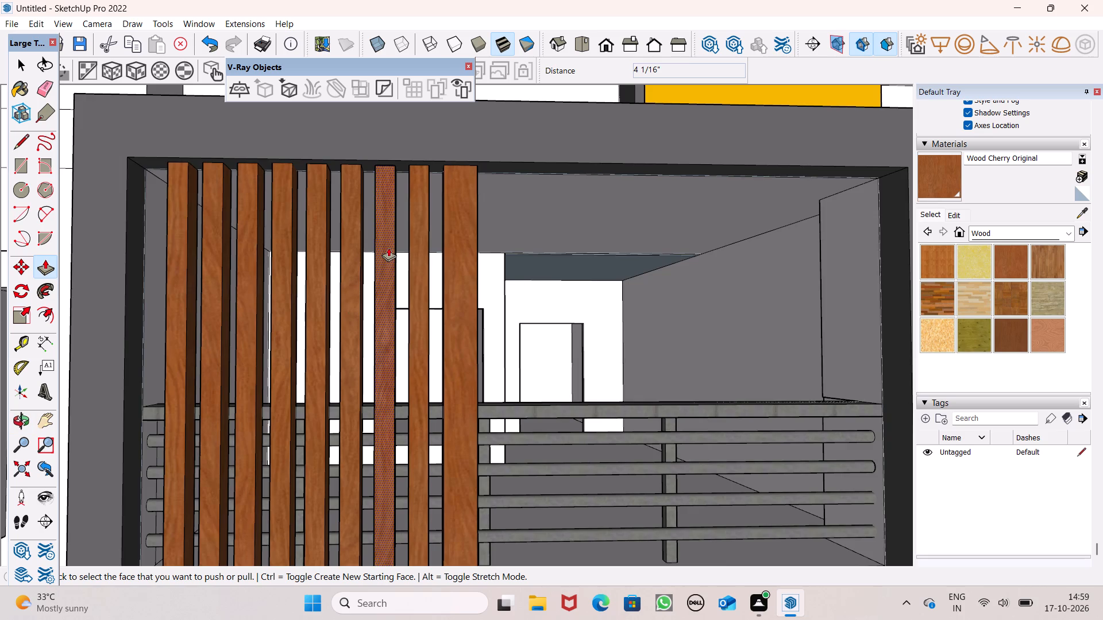
scroll(388, 247, "down", 7)
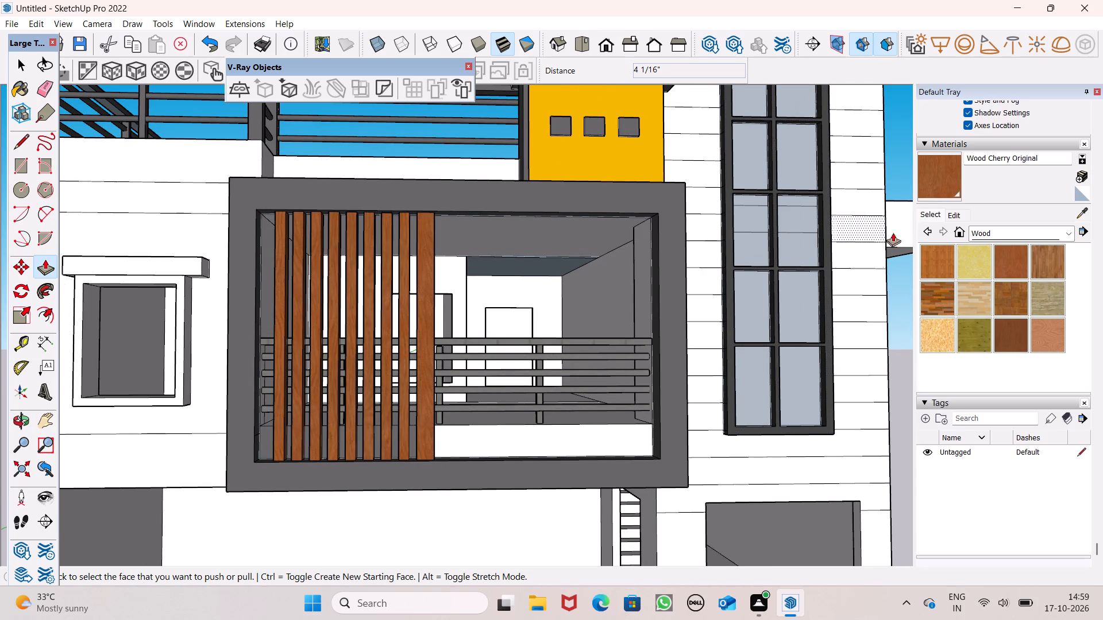
left_click(932, 177)
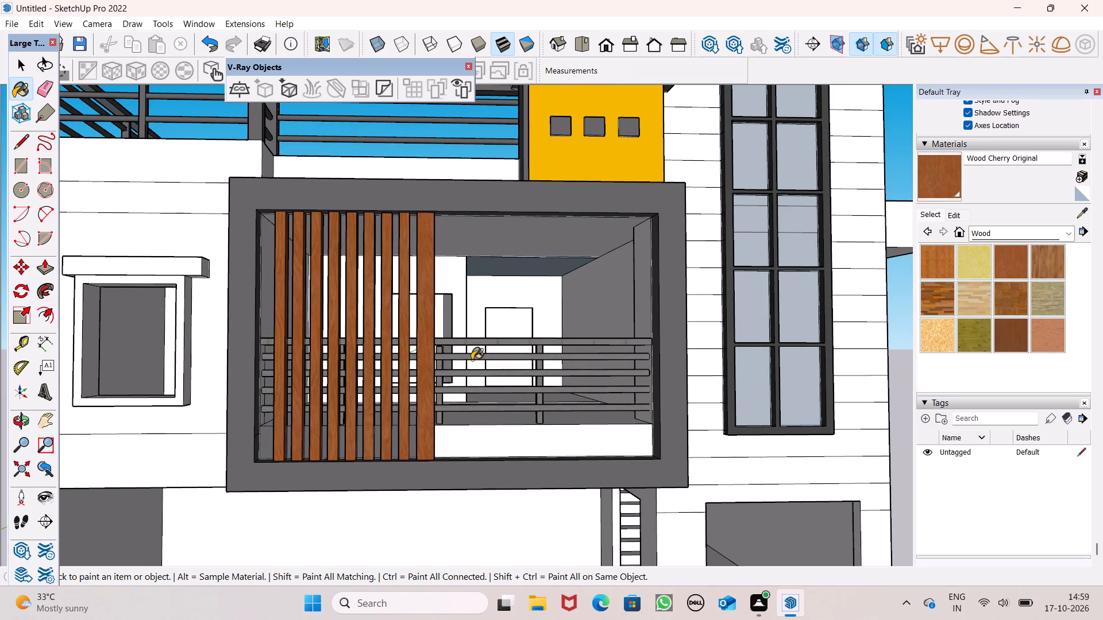
scroll(472, 360, "down", 2)
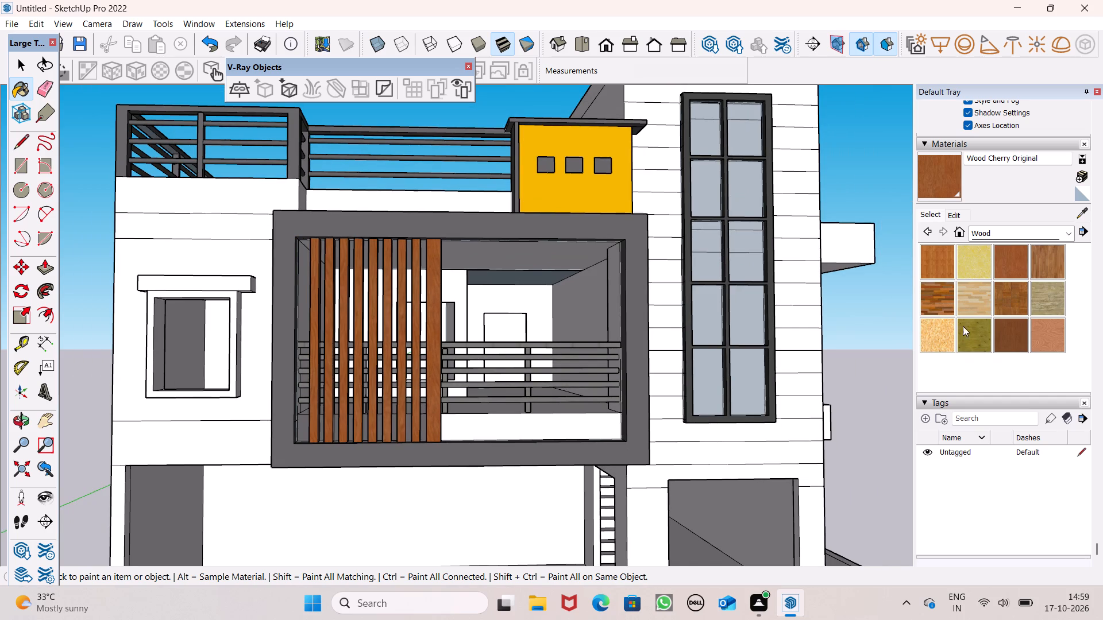
left_click(1030, 231)
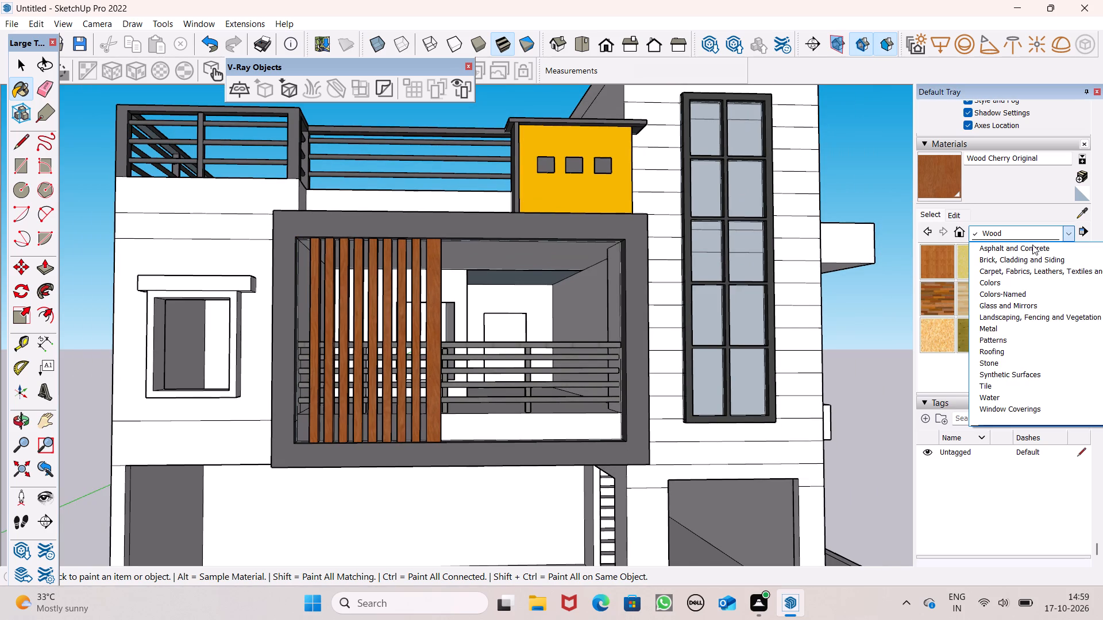
left_click(1058, 284)
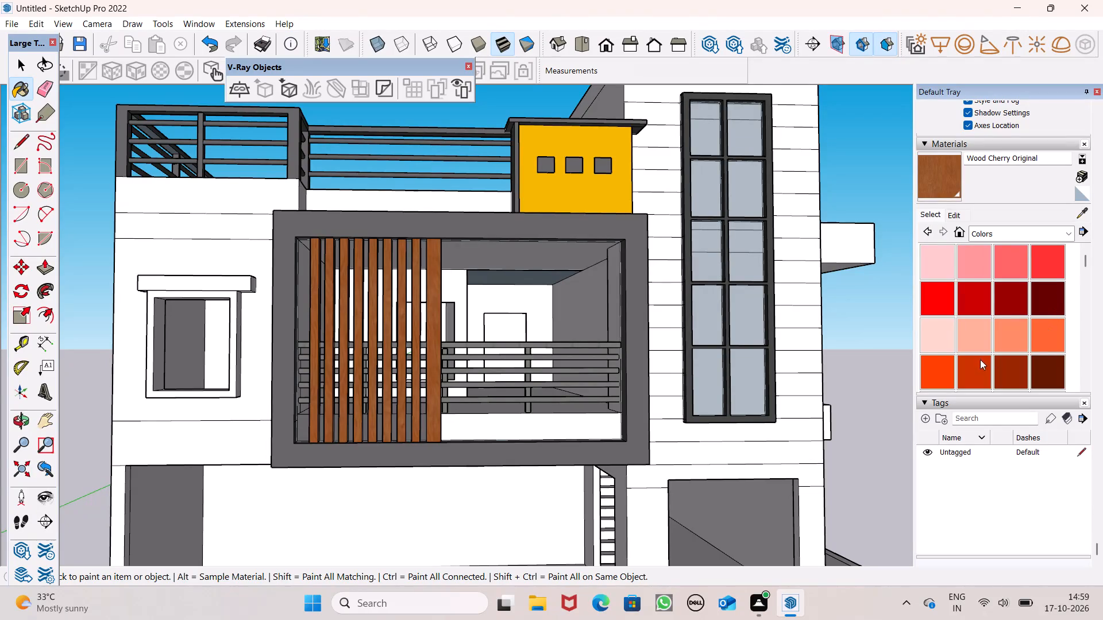
scroll(977, 336, "down", 1)
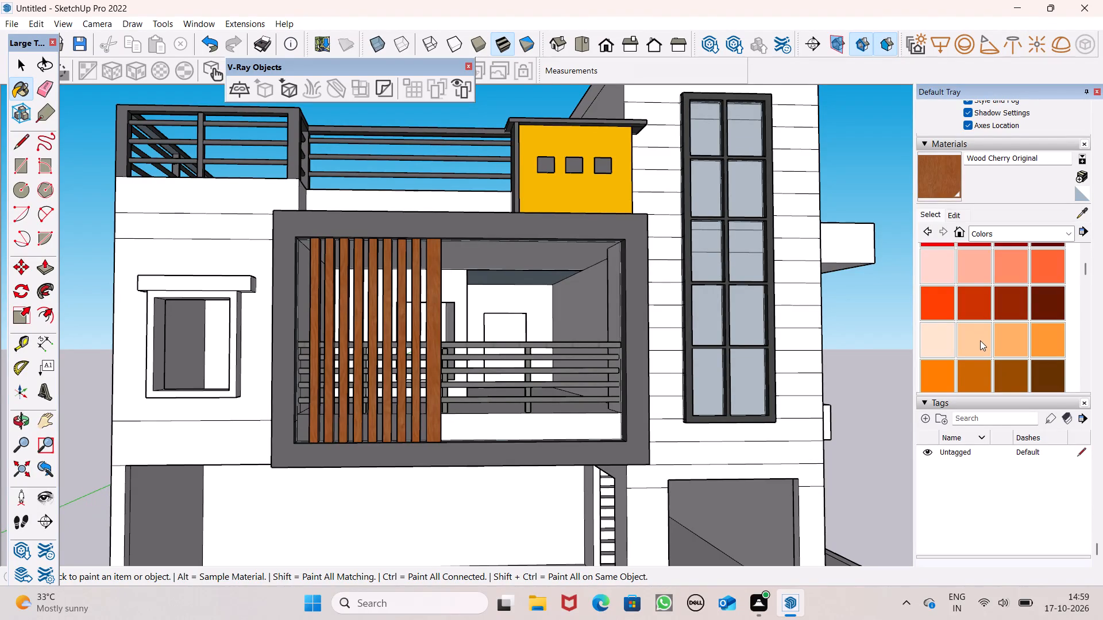
scroll(980, 342, "down", 2)
scroll(957, 331, "up", 1)
scroll(957, 331, "down", 1)
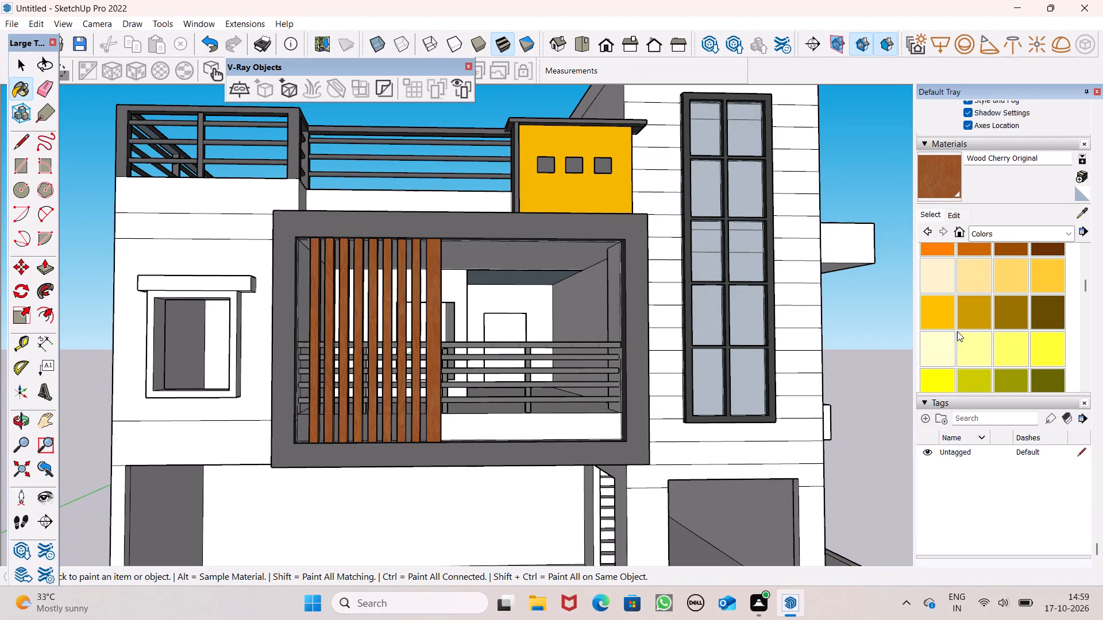
left_click(971, 302)
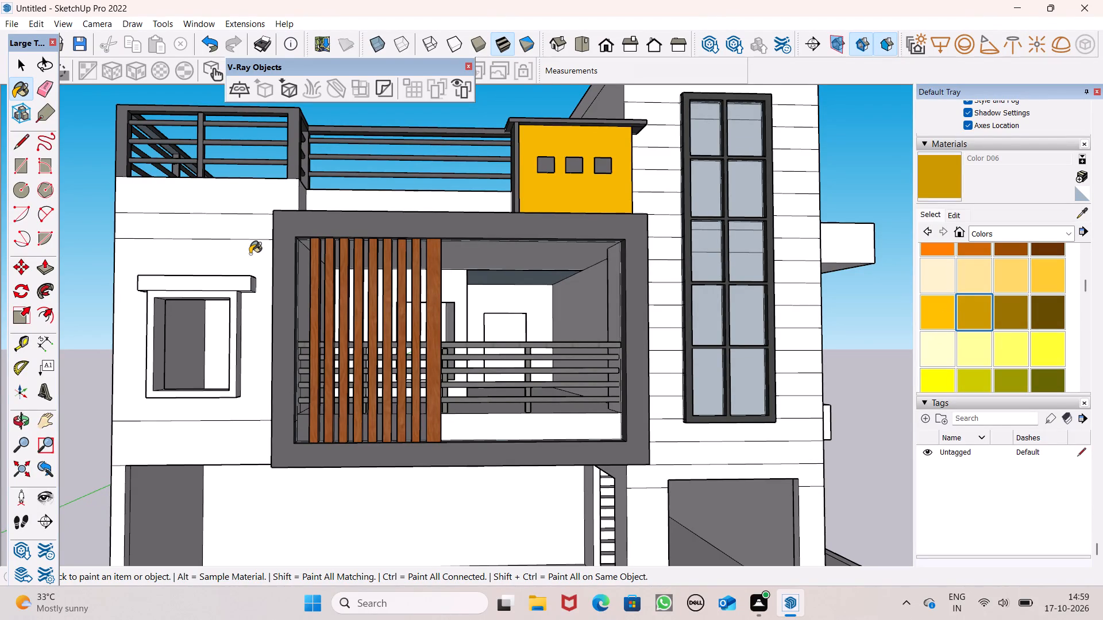
middle_click_drag(234, 427, 312, 429)
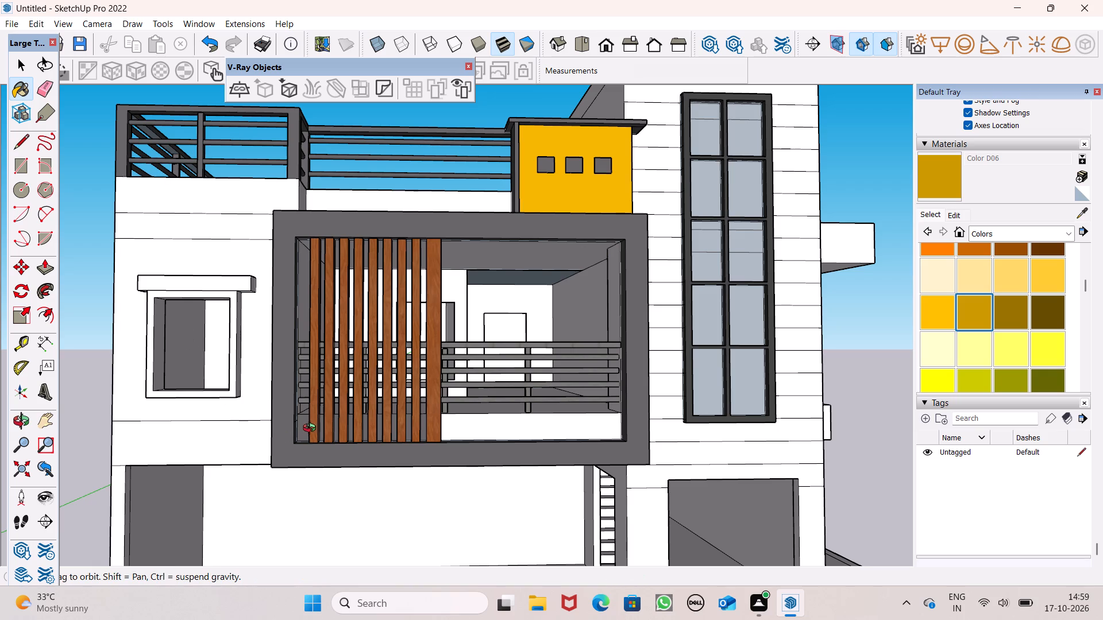
middle_click_drag(312, 429, 374, 404)
middle_click_drag(138, 420, 258, 456)
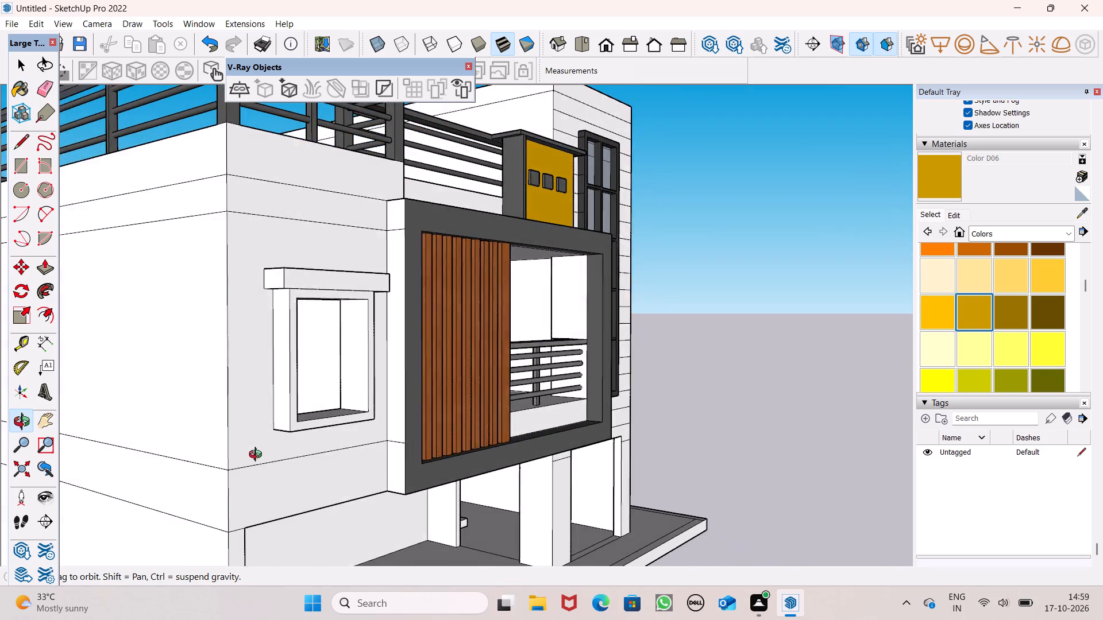
middle_click_drag(258, 456, 269, 454)
scroll(308, 417, "up", 6)
left_click(310, 410)
left_click(288, 408)
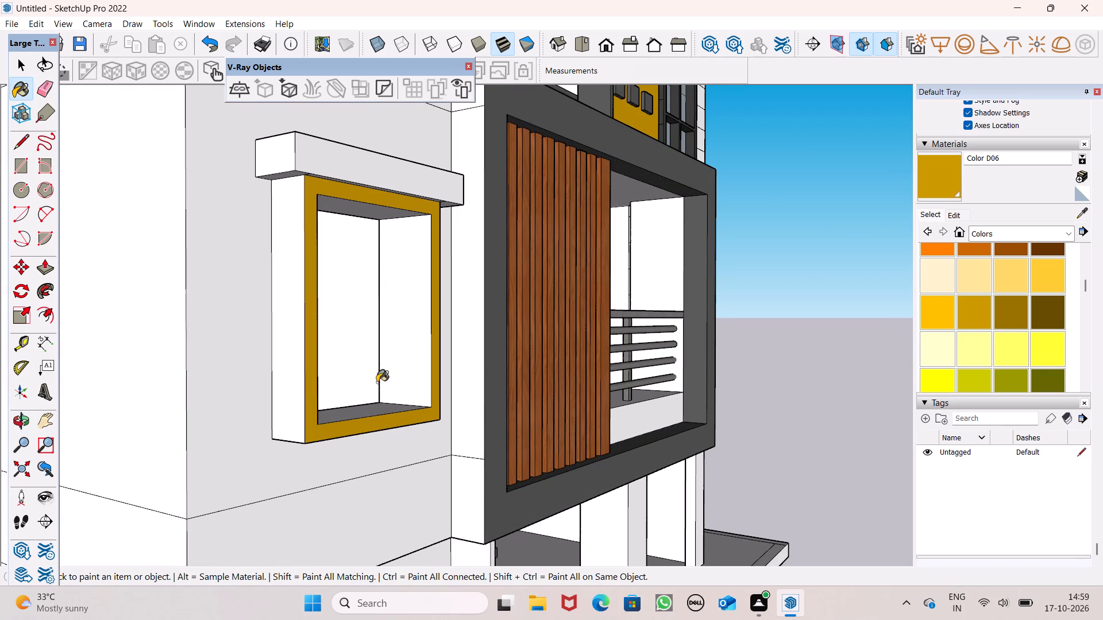
Paint the yellow tower face above the balcony frame with Color D06.
scroll(377, 382, "down", 4)
middle_click_drag(367, 409, 157, 458)
left_click(622, 182)
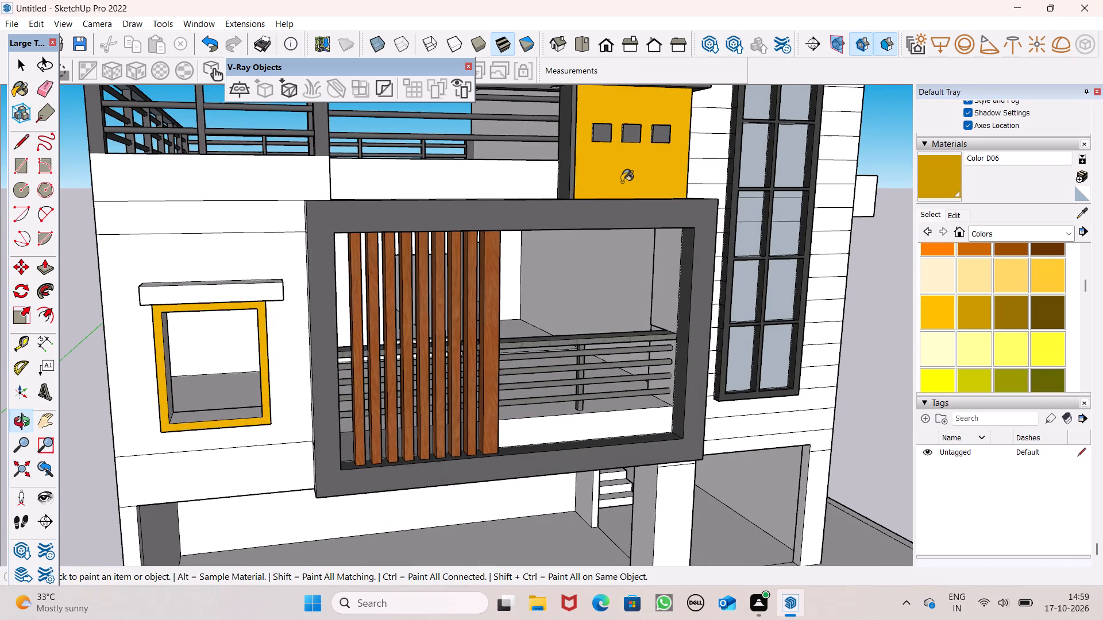
Paint the small window surround's balcony-side face and its underside with Color D06.
scroll(236, 452, "up", 4)
middle_click_drag(194, 418, 190, 429)
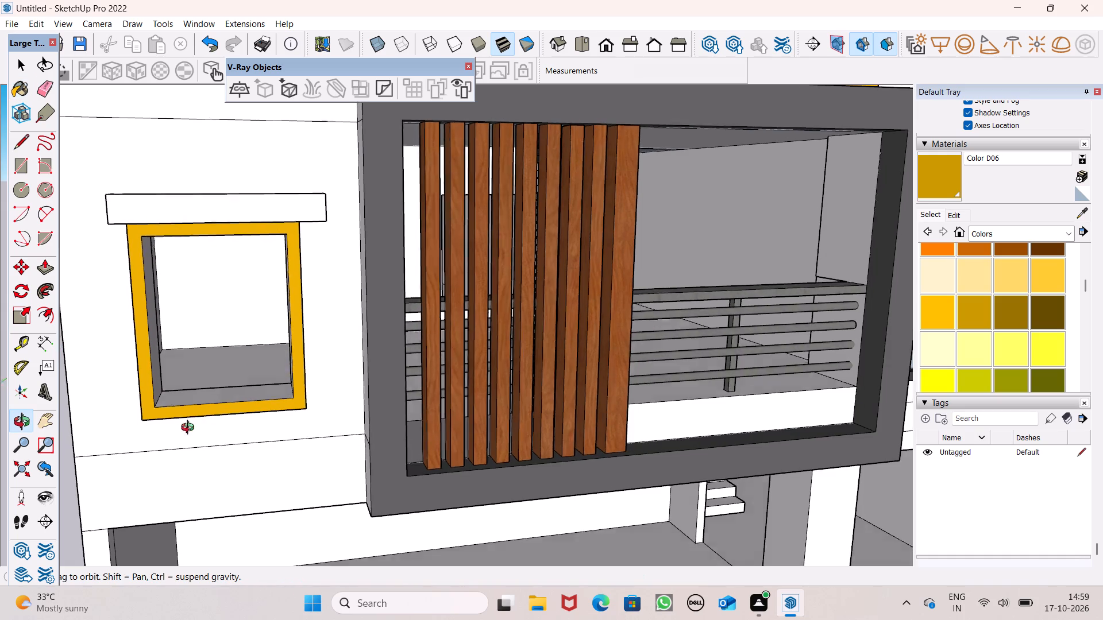
middle_click_drag(190, 429, 2, 471)
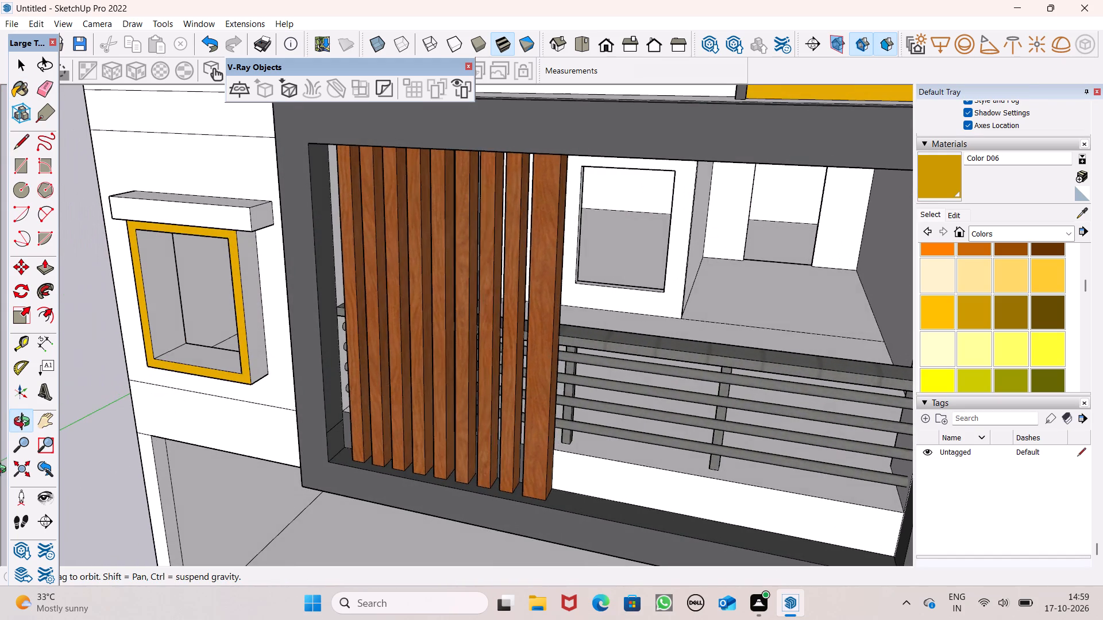
middle_click_drag(2, 471, 0, 467)
scroll(0, 467, "up", 1)
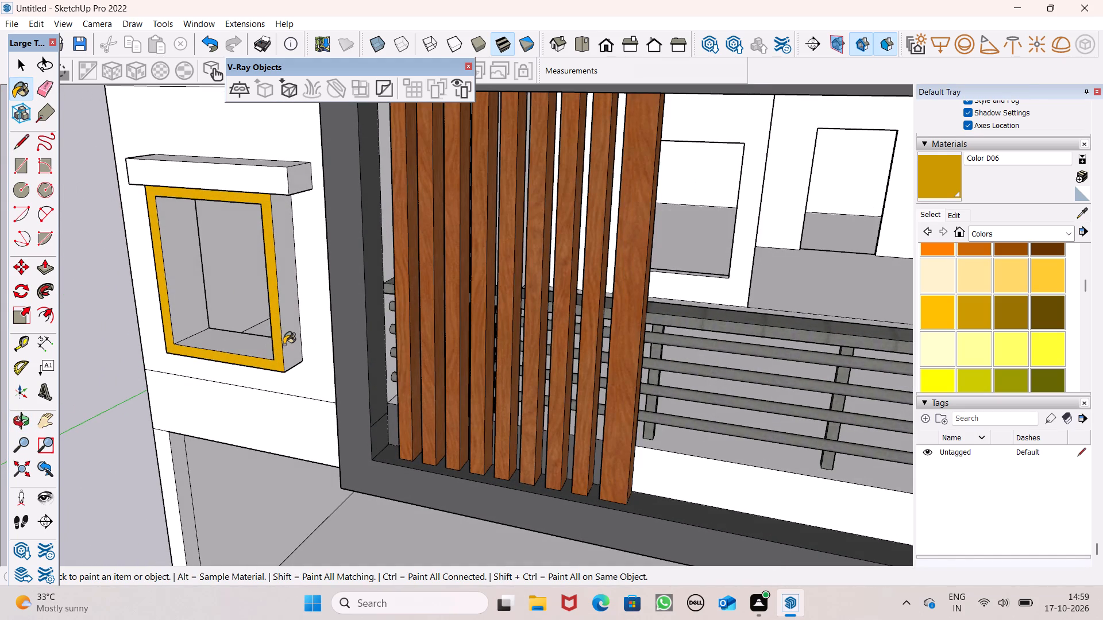
left_click(291, 344)
middle_click_drag(261, 397, 673, 391)
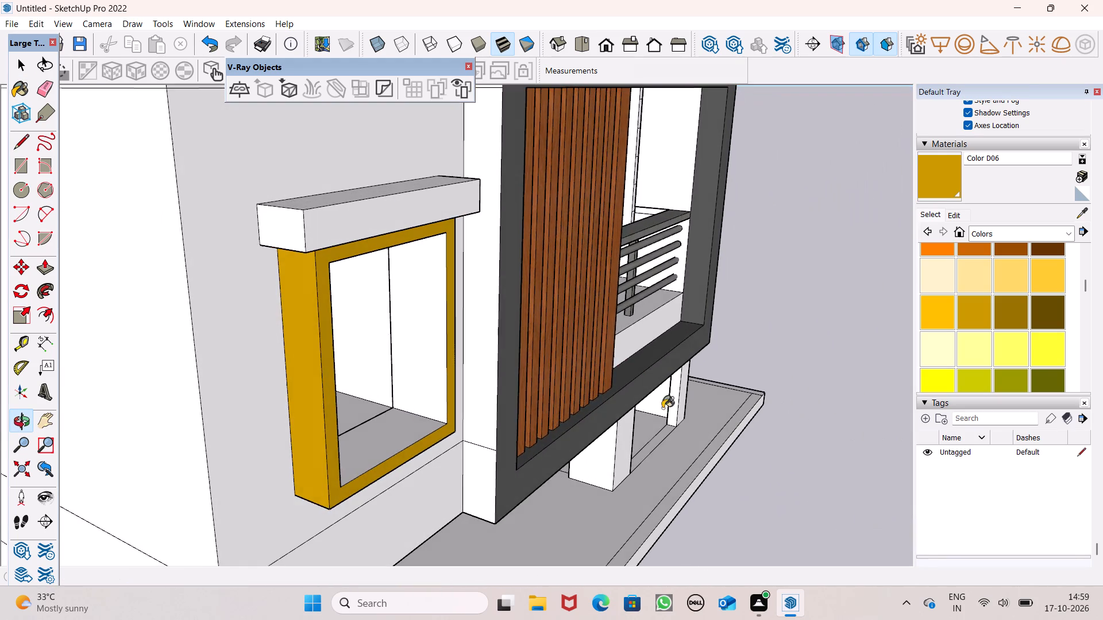
middle_click_drag(399, 511, 291, 321)
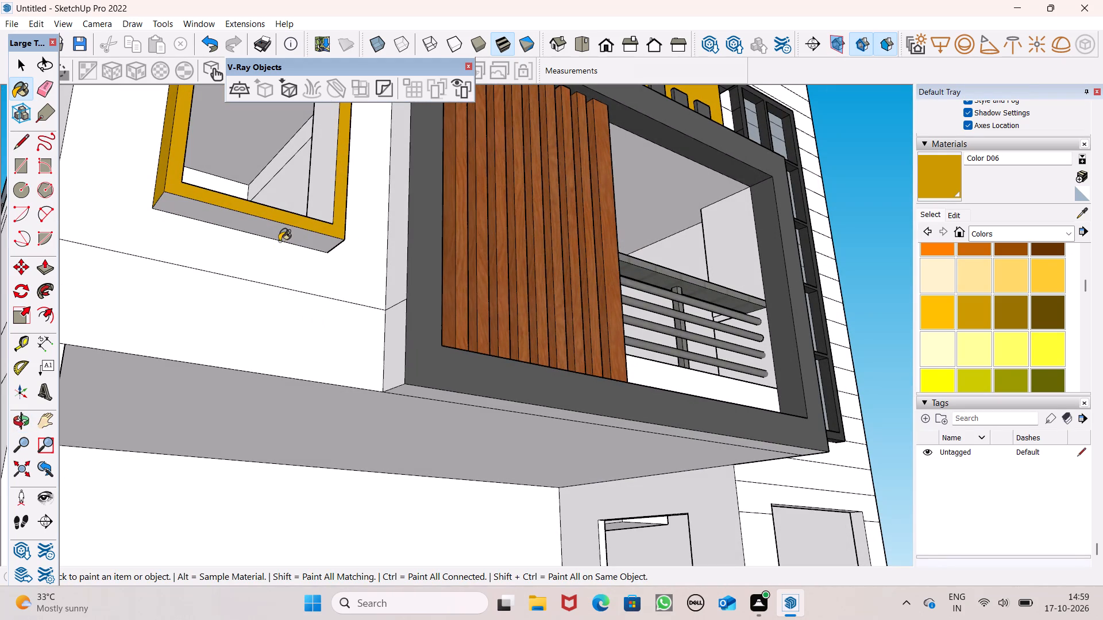
left_click(279, 240)
left_click(288, 232)
Paint the front, top and outer end face (away from the balcony) of the small window's ledge with Color M06.
scroll(315, 309, "down", 4)
middle_click_drag(322, 332, 234, 481)
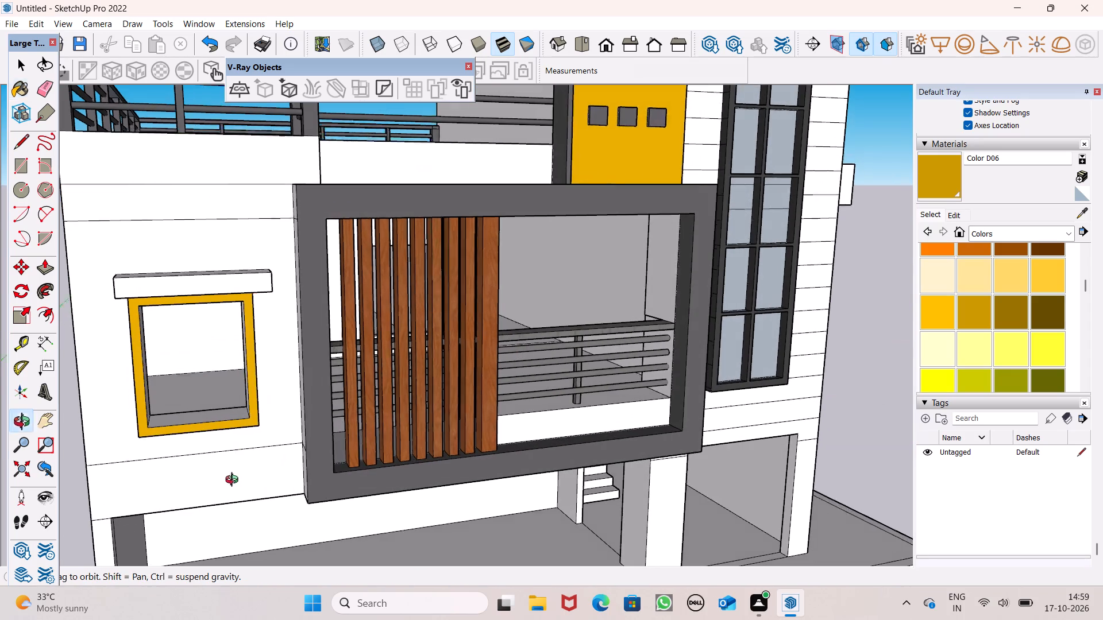
middle_click_drag(234, 481, 234, 483)
scroll(976, 335, "down", 3)
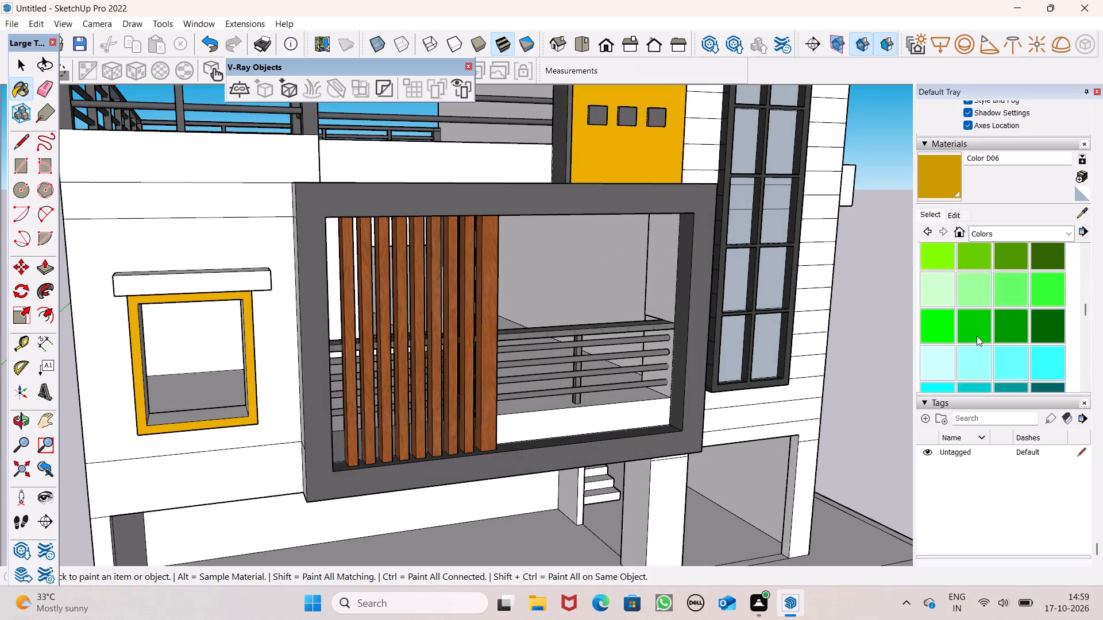
scroll(977, 336, "down", 8)
scroll(997, 305, "up", 1)
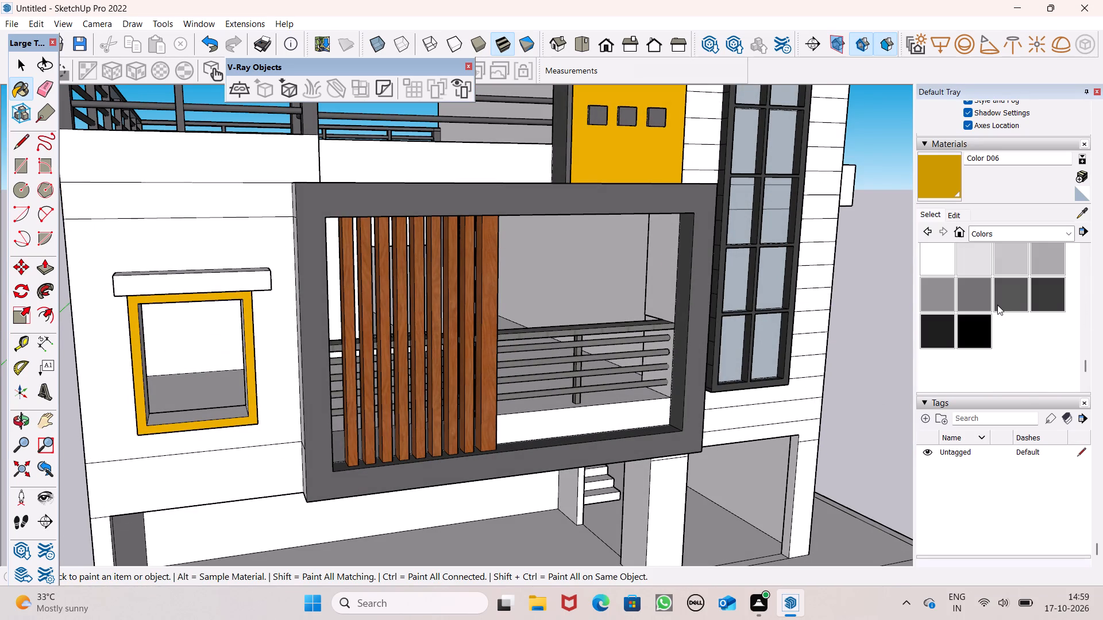
left_click(1004, 298)
scroll(173, 286, "up", 5)
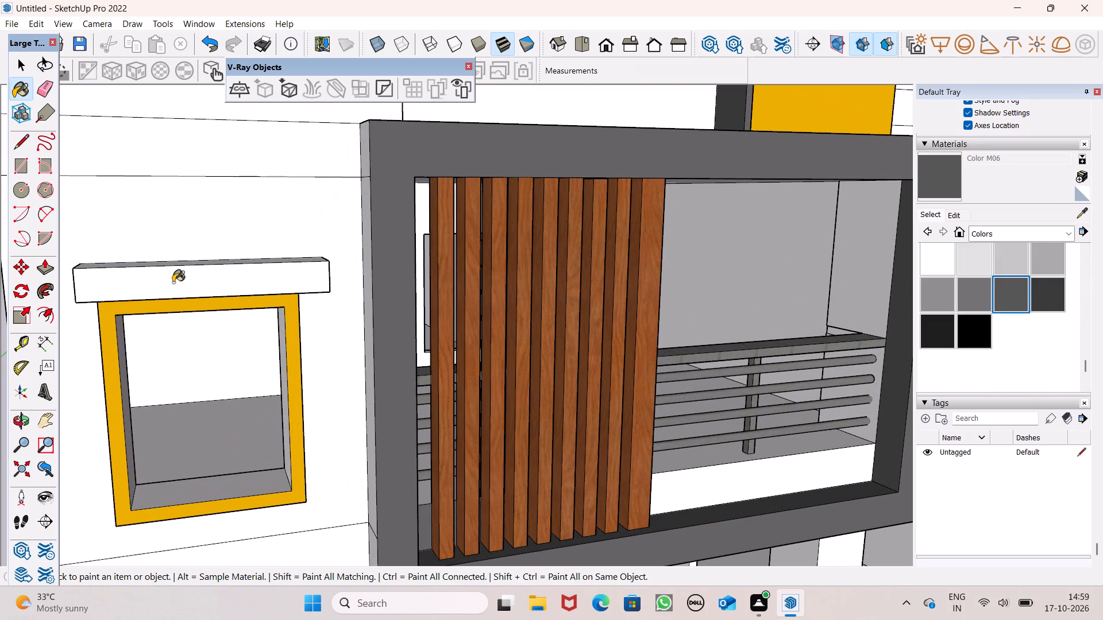
left_click(173, 282)
scroll(176, 270, "down", 2)
middle_click_drag(190, 298, 346, 393)
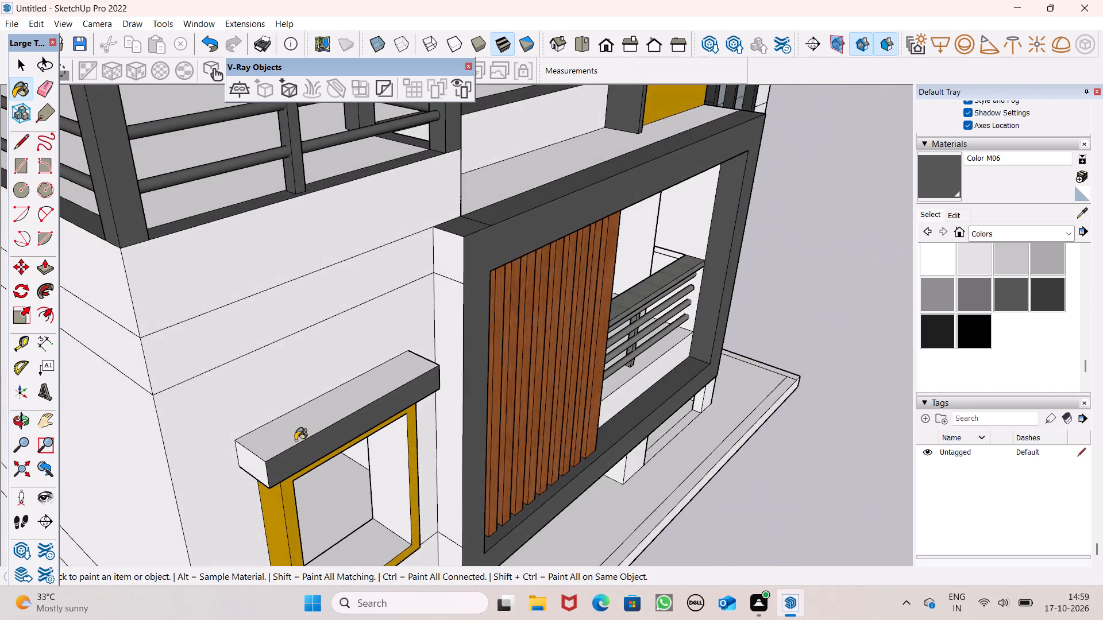
scroll(290, 437, "up", 4)
left_click(249, 423)
left_click(225, 462)
Paint the ledge's underside and its balcony-side end face with Color M06.
scroll(251, 417, "down", 2)
middle_click_drag(259, 435, 0, 180)
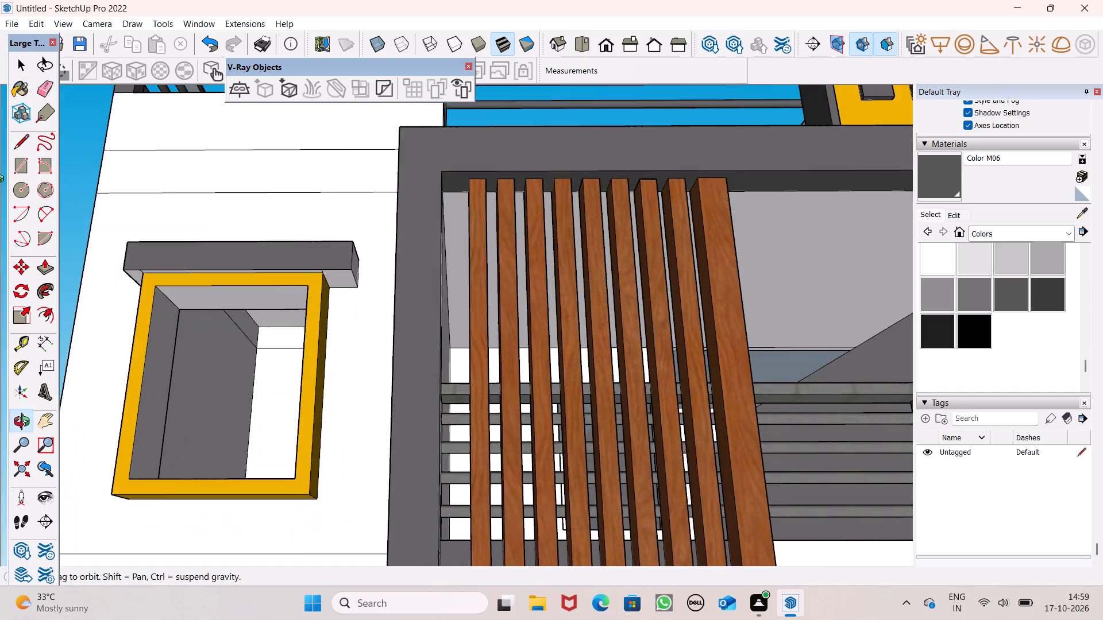
middle_click_drag(0, 180, 0, 117)
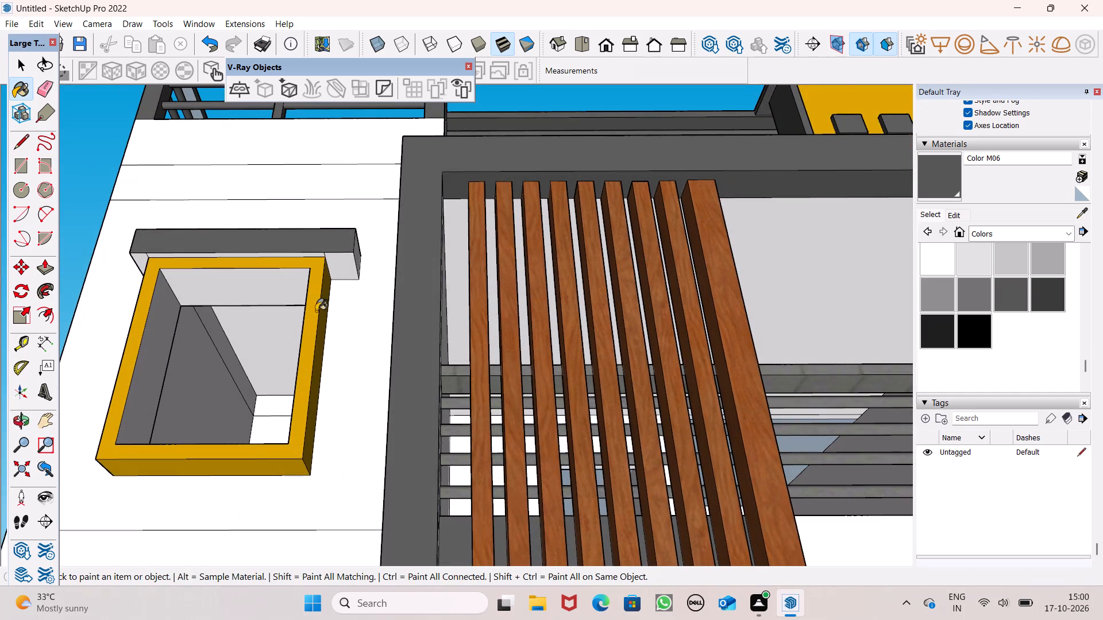
scroll(334, 319, "up", 4)
left_click(345, 251)
left_click(297, 237)
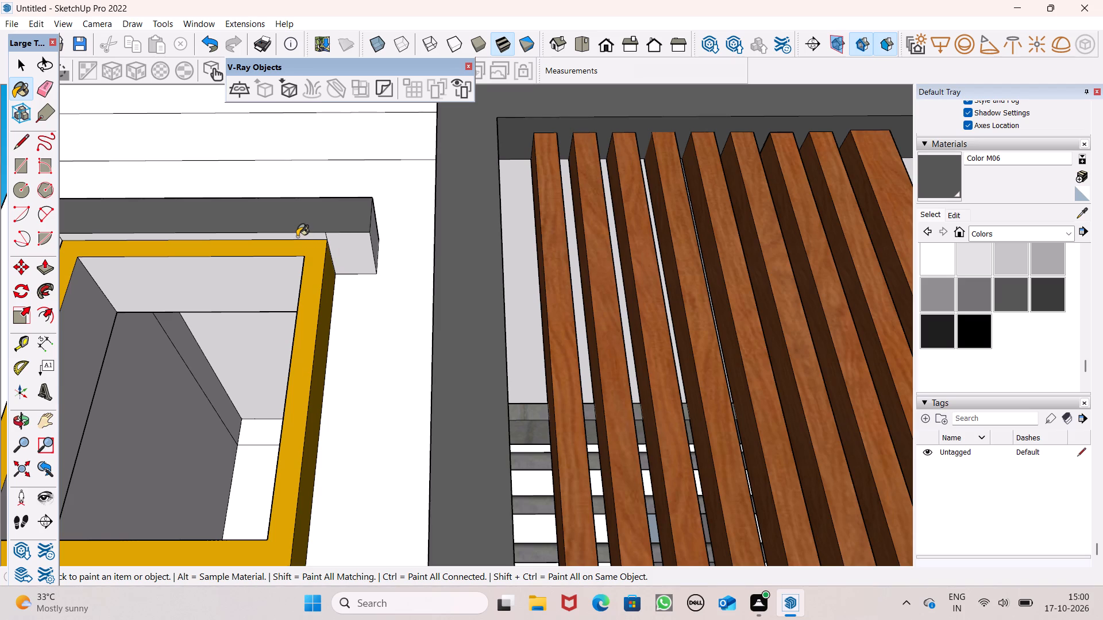
scroll(384, 246, "up", 2)
left_click(377, 238)
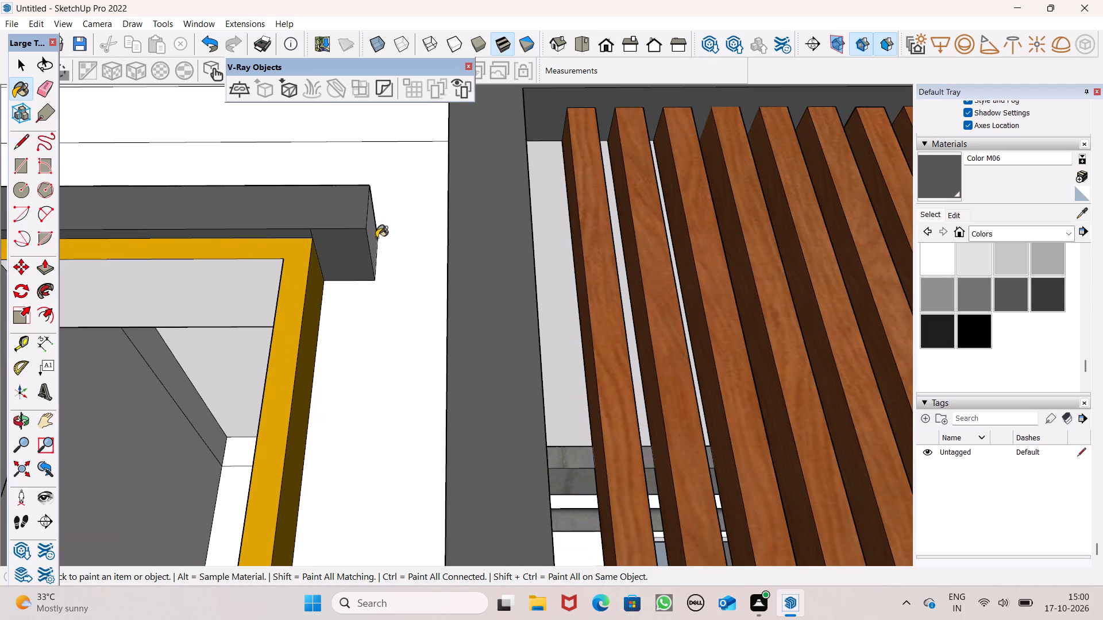
scroll(364, 206, "up", 5)
left_click(383, 232)
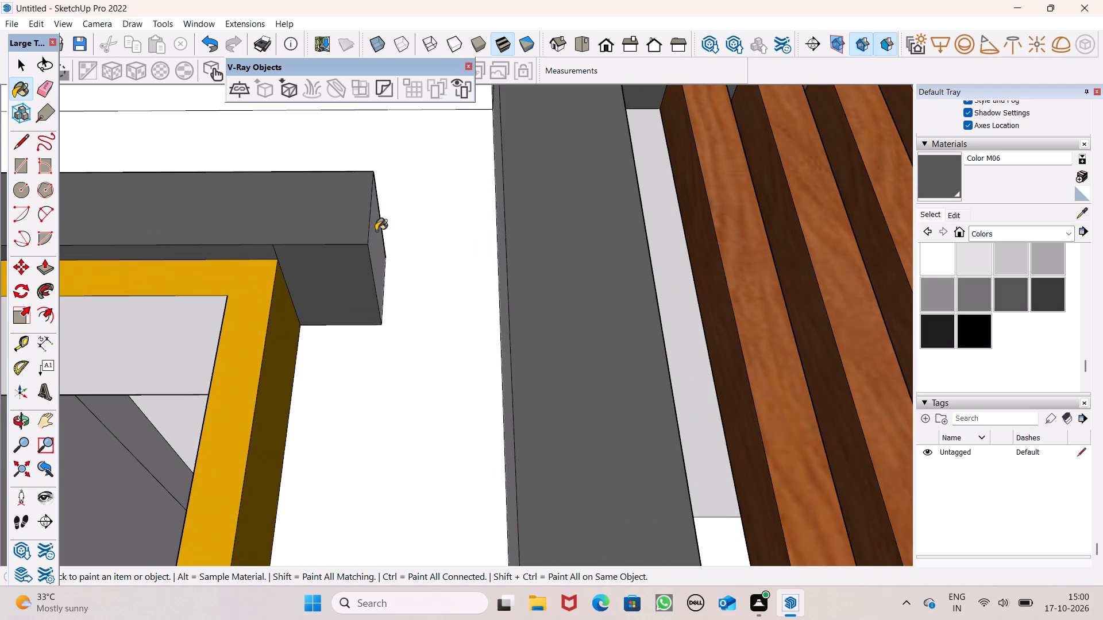
left_click(376, 230)
middle_click_drag(370, 241, 318, 310)
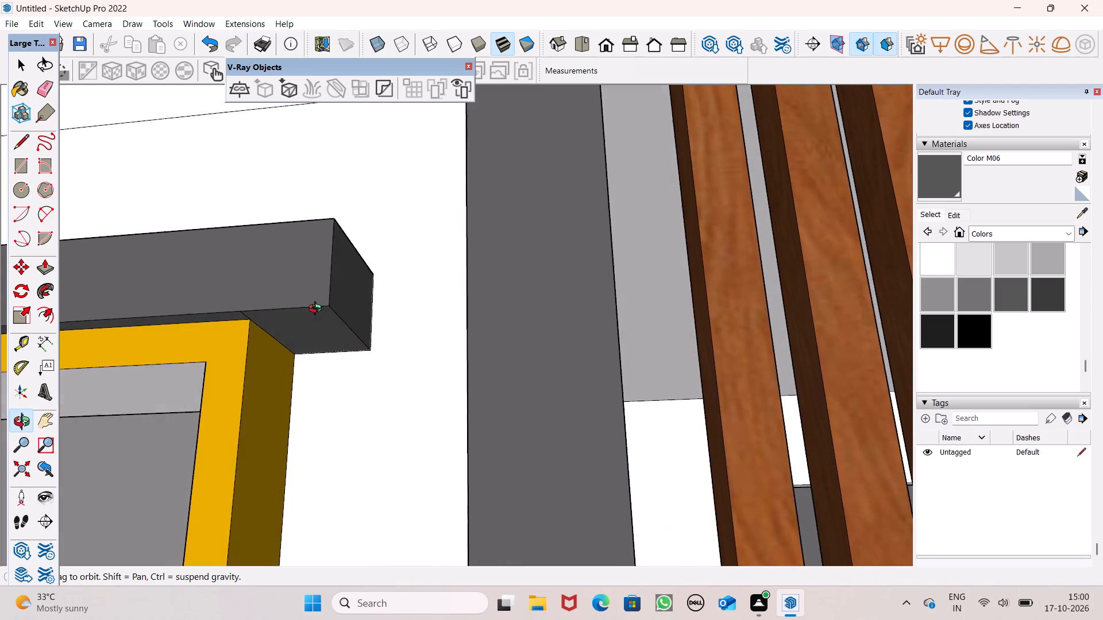
middle_click_drag(318, 310, 367, 317)
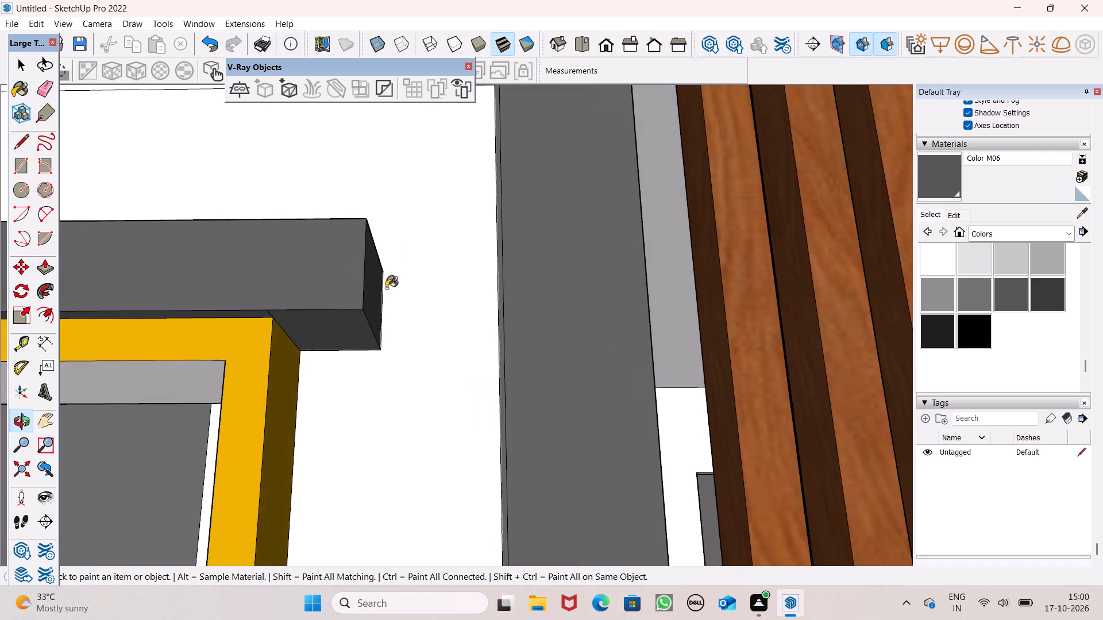
scroll(429, 223, "down", 11)
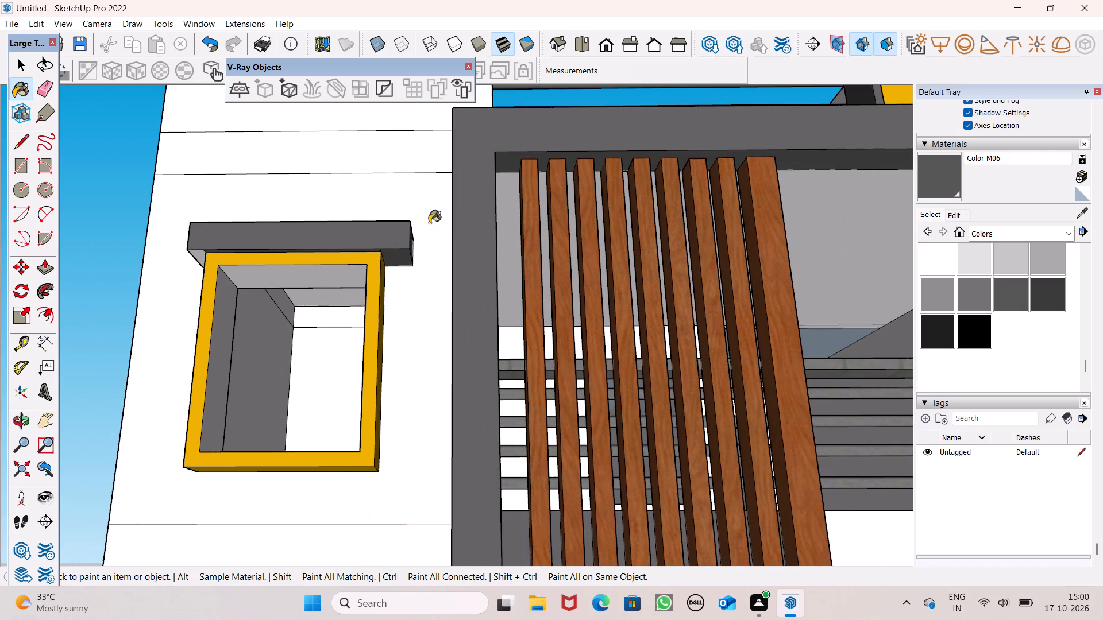
key("space")
Paint the ledge's remaining underside patch, beside the yellow surround's side away from the balcony, with Color M06.
middle_click_drag(294, 291, 404, 299)
scroll(503, 230, "up", 1)
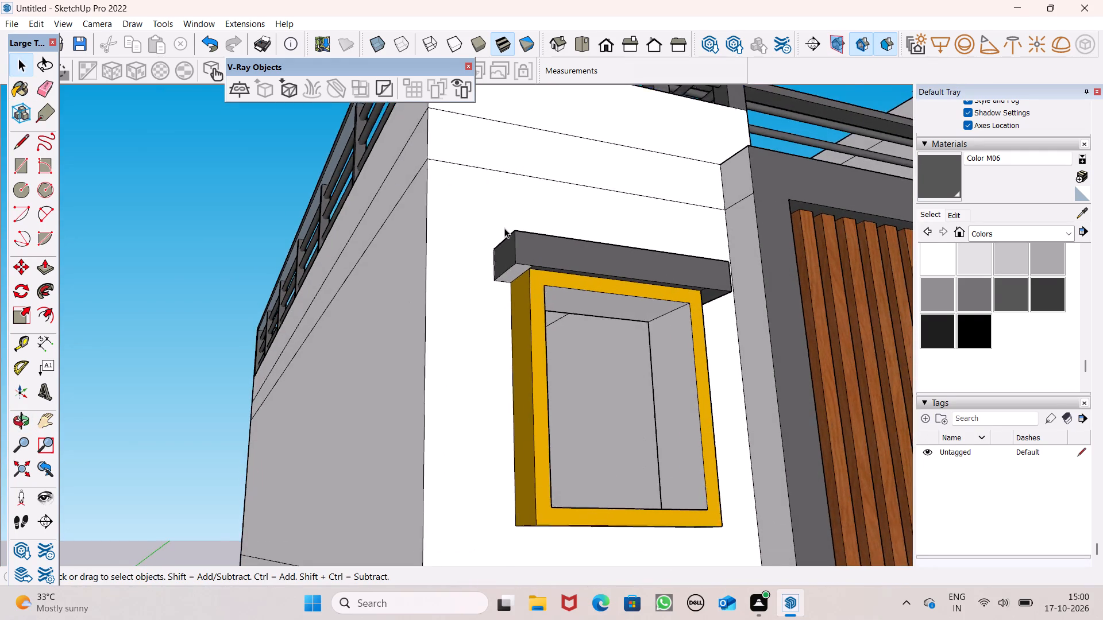
scroll(504, 228, "up", 2)
middle_click_drag(539, 231, 523, 190)
scroll(532, 205, "up", 1)
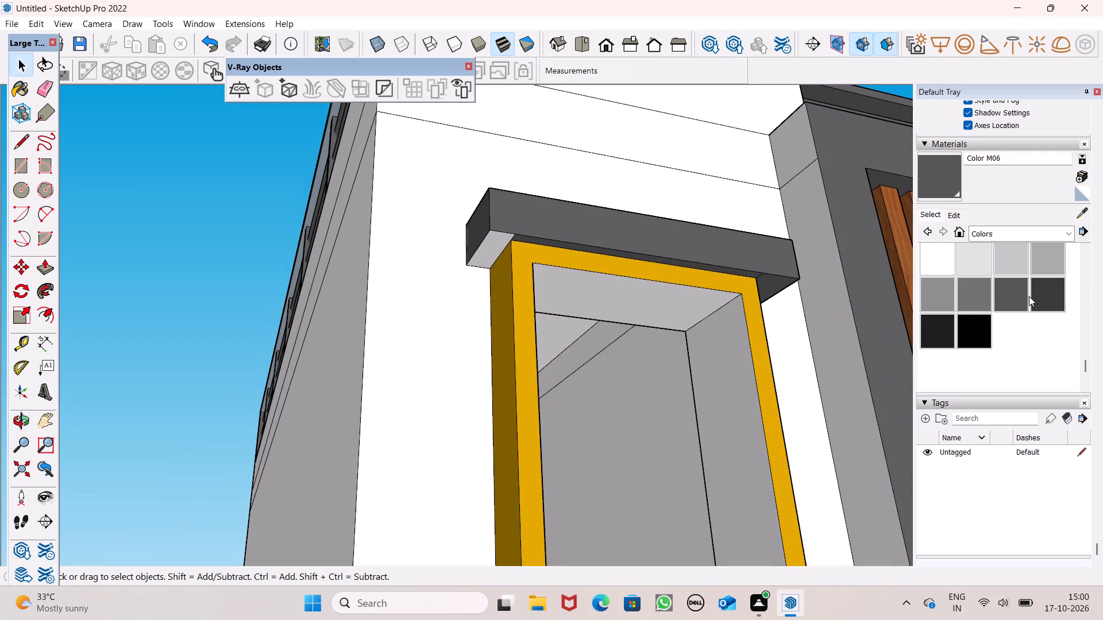
left_click(1020, 295)
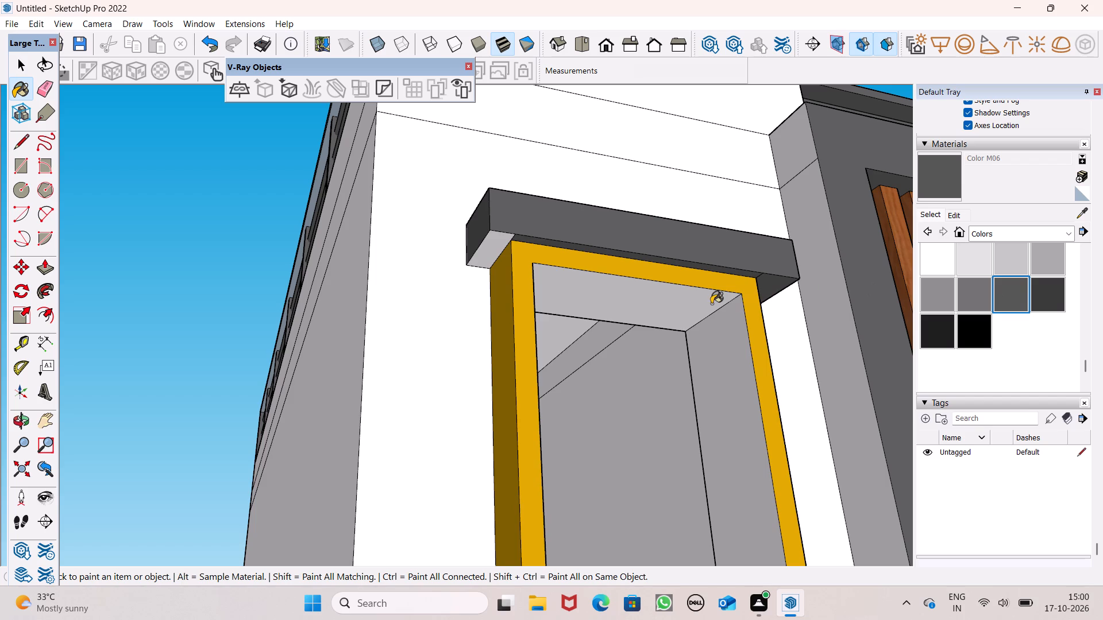
scroll(537, 304, "up", 4)
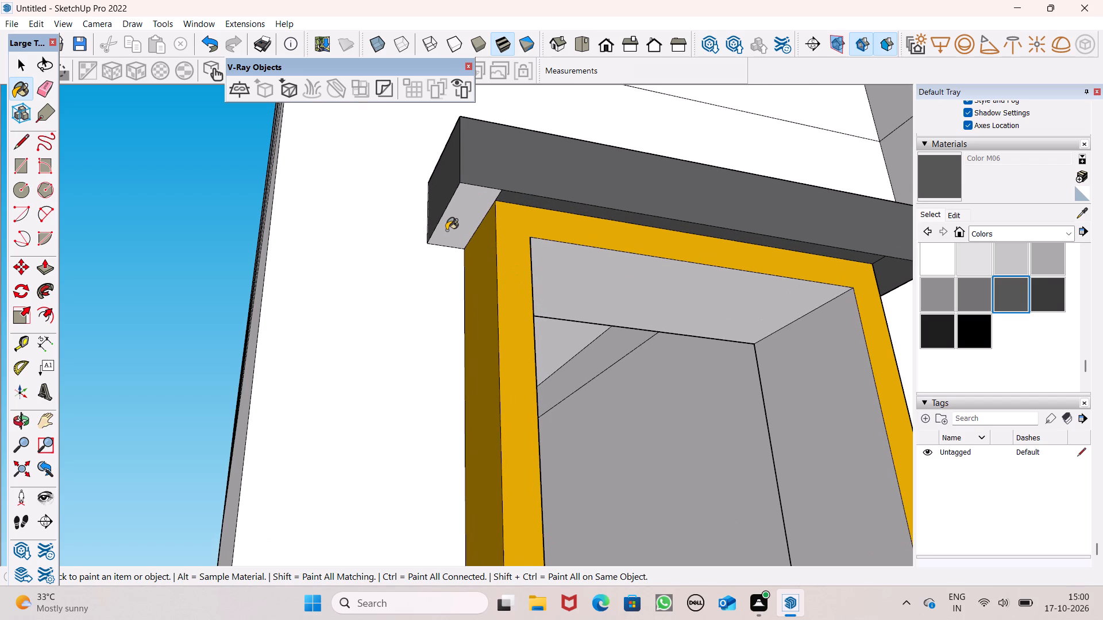
left_click(446, 230)
key("space")
scroll(442, 280, "down", 3)
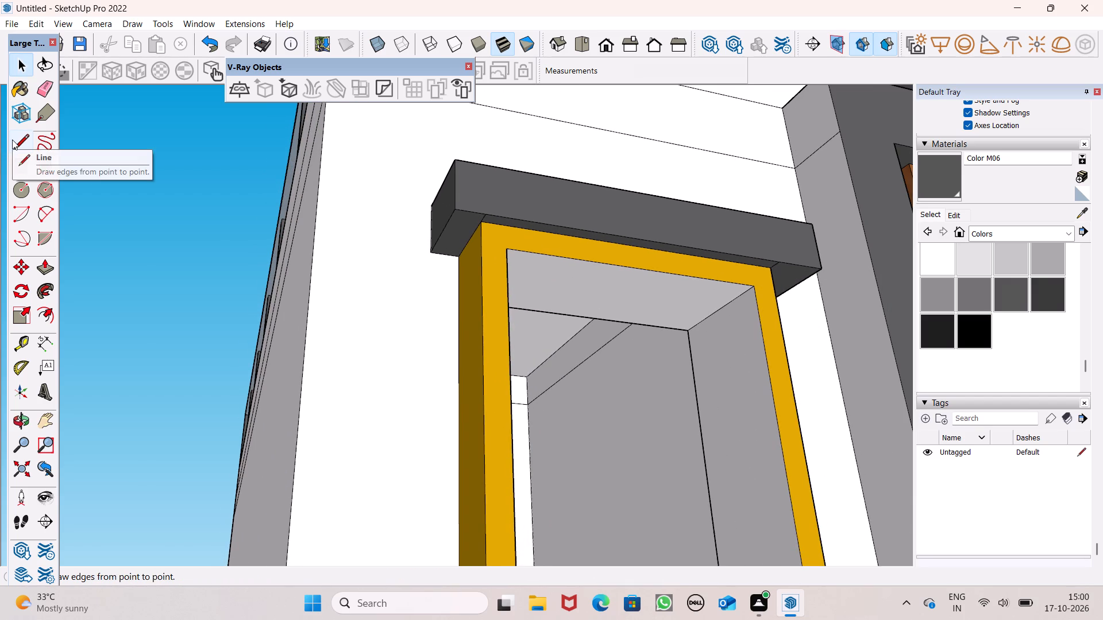
Erase the short dividing edges on the ledge's underside at both upper corners of the yellow surround.
left_click(49, 86)
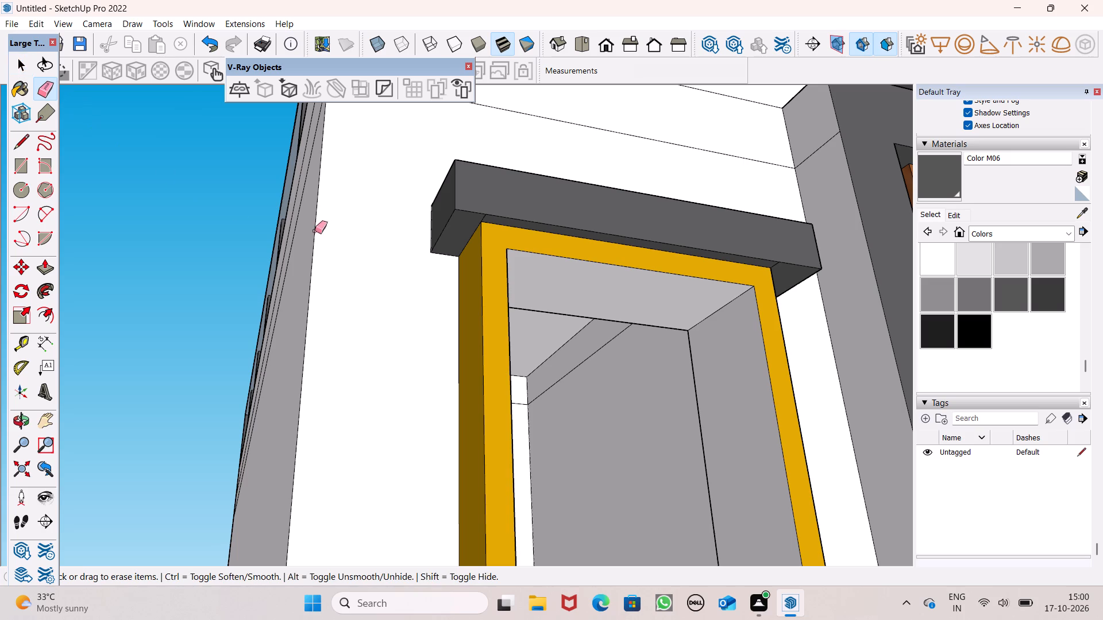
scroll(517, 239, "up", 9)
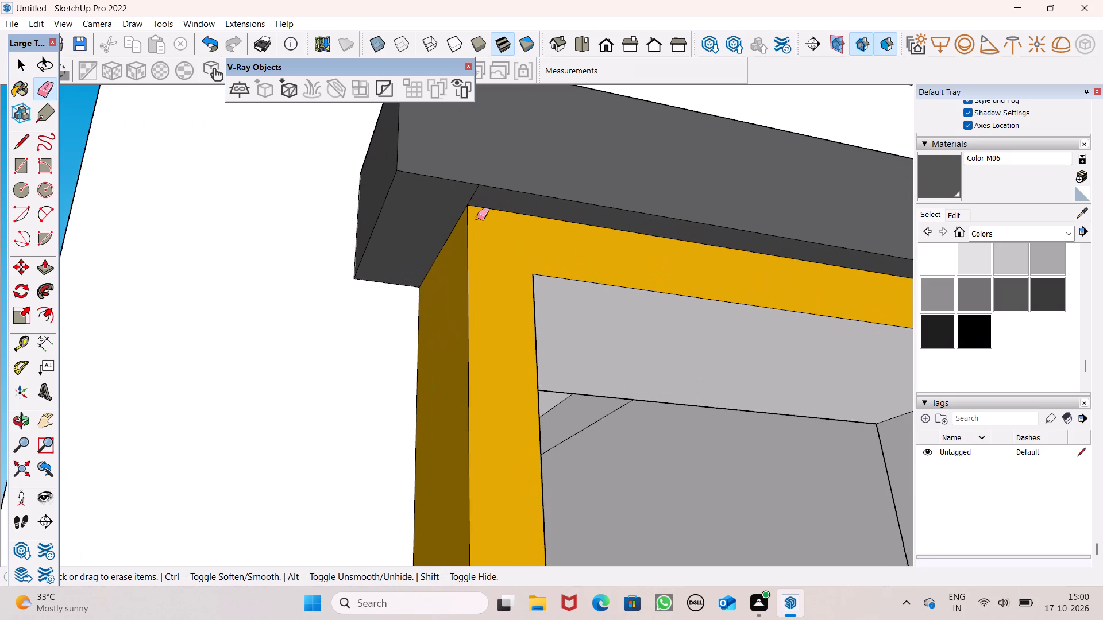
scroll(477, 215, "up", 4)
left_click_drag(470, 194, 465, 193)
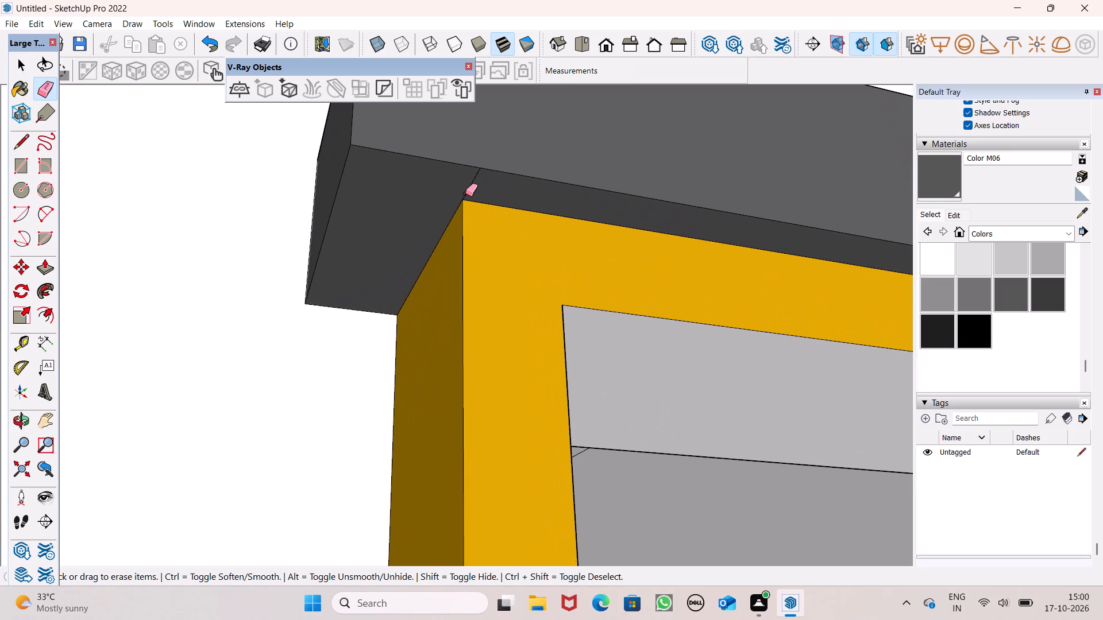
left_click_drag(465, 193, 462, 193)
scroll(434, 219, "down", 5)
scroll(279, 274, "down", 5)
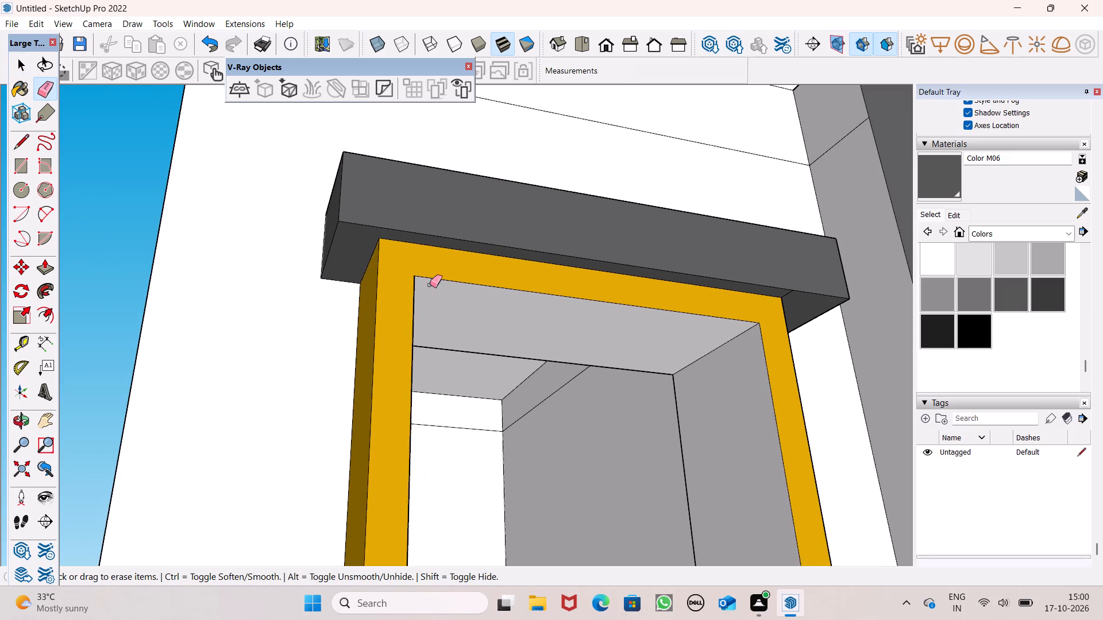
middle_click_drag(718, 281, 518, 207)
scroll(525, 168, "up", 5)
scroll(601, 219, "down", 5)
scroll(607, 149, "up", 5)
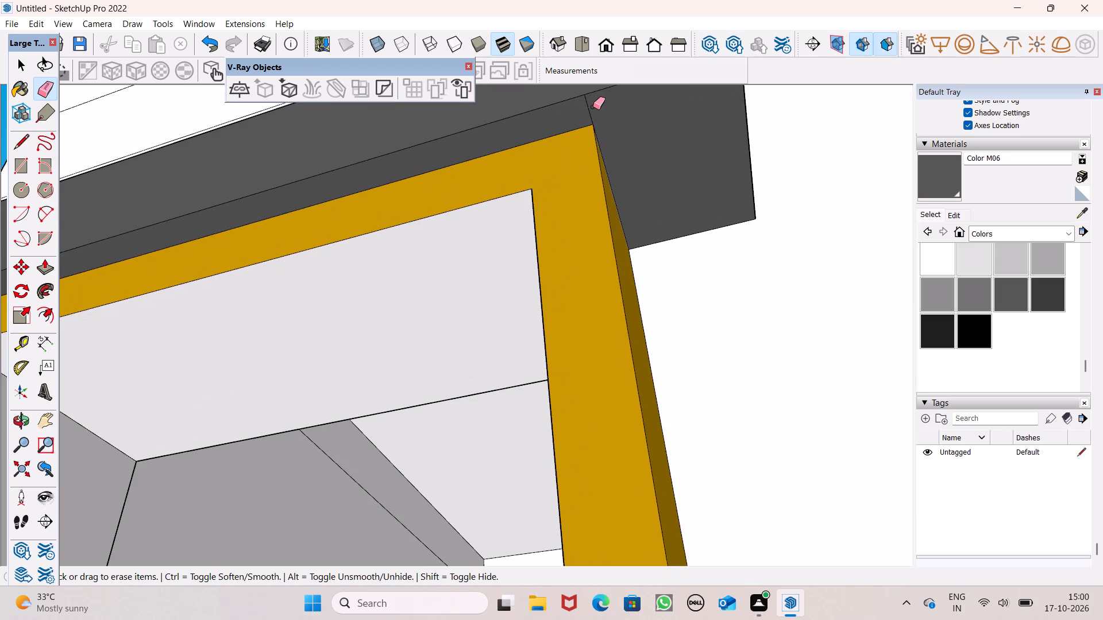
left_click_drag(593, 107, 570, 111)
key("space")
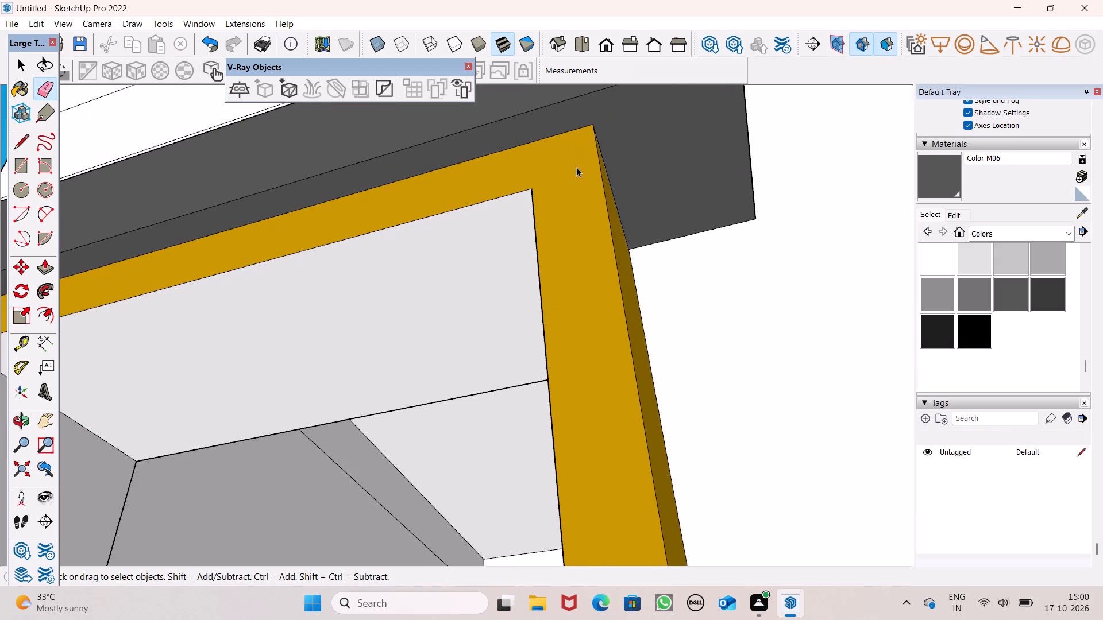
Examine the whole front facade, including the coloured small window, the slatted balcony and the open ground floor.
scroll(577, 188, "down", 7)
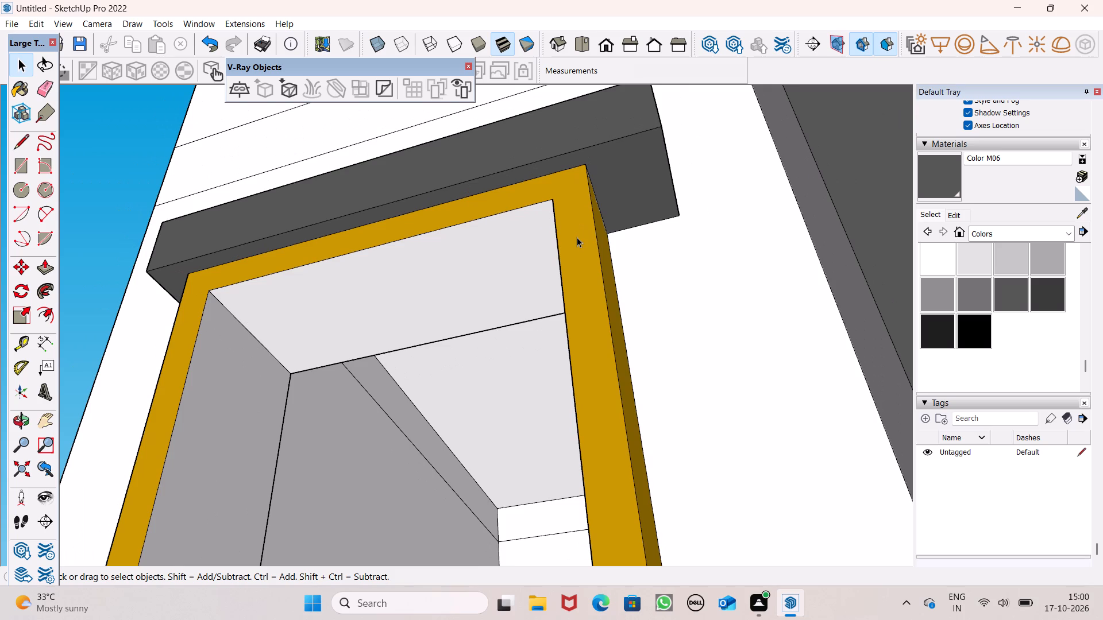
scroll(576, 244, "down", 5)
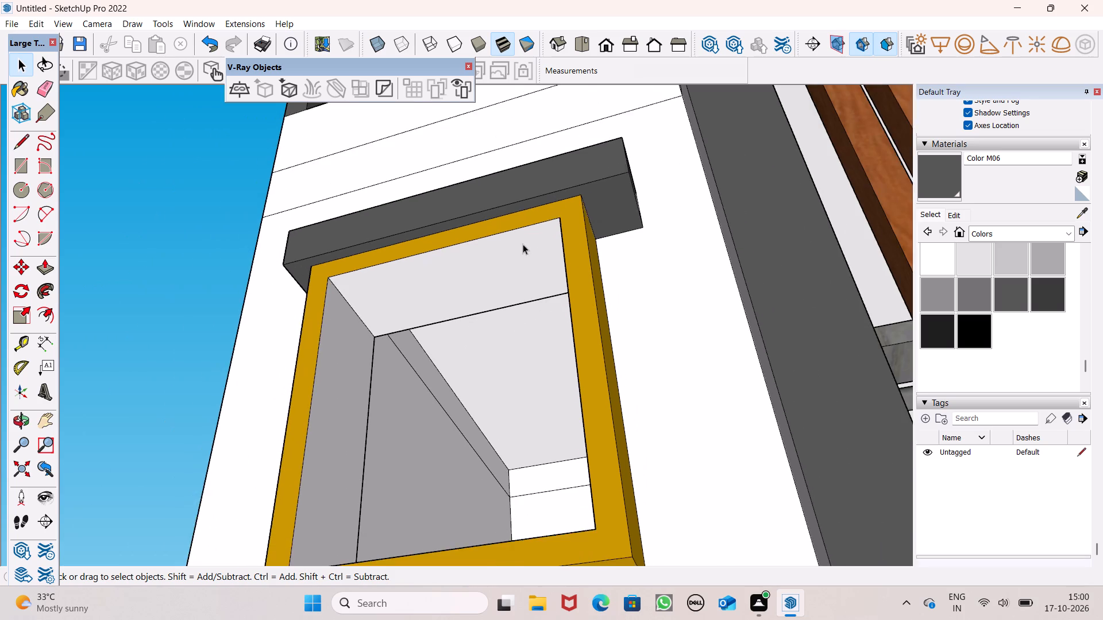
scroll(518, 240, "down", 3)
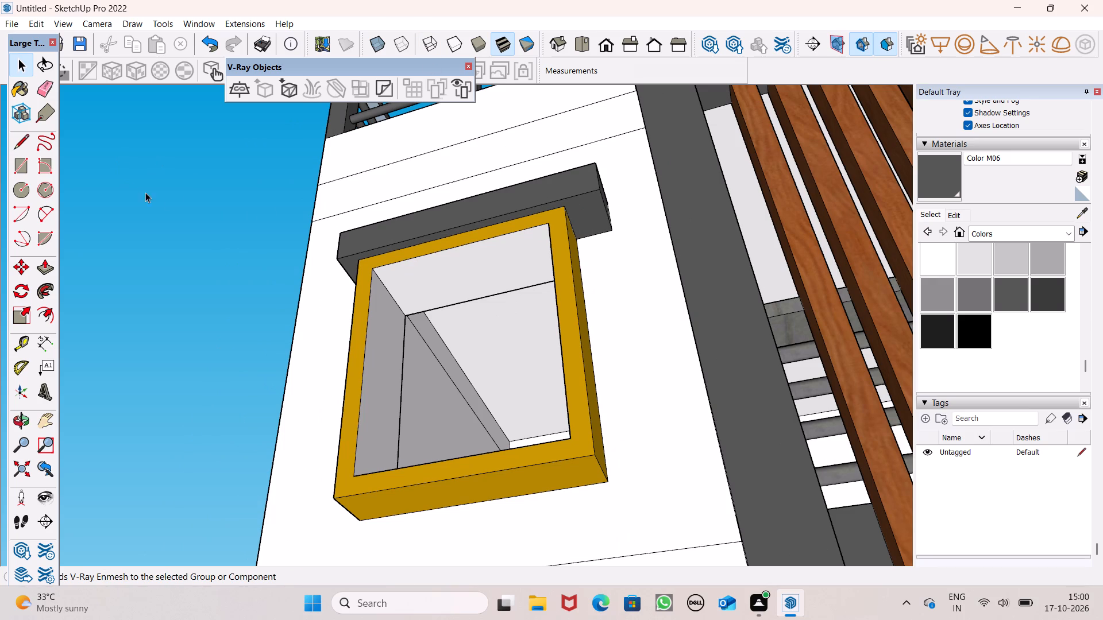
scroll(333, 213, "down", 9)
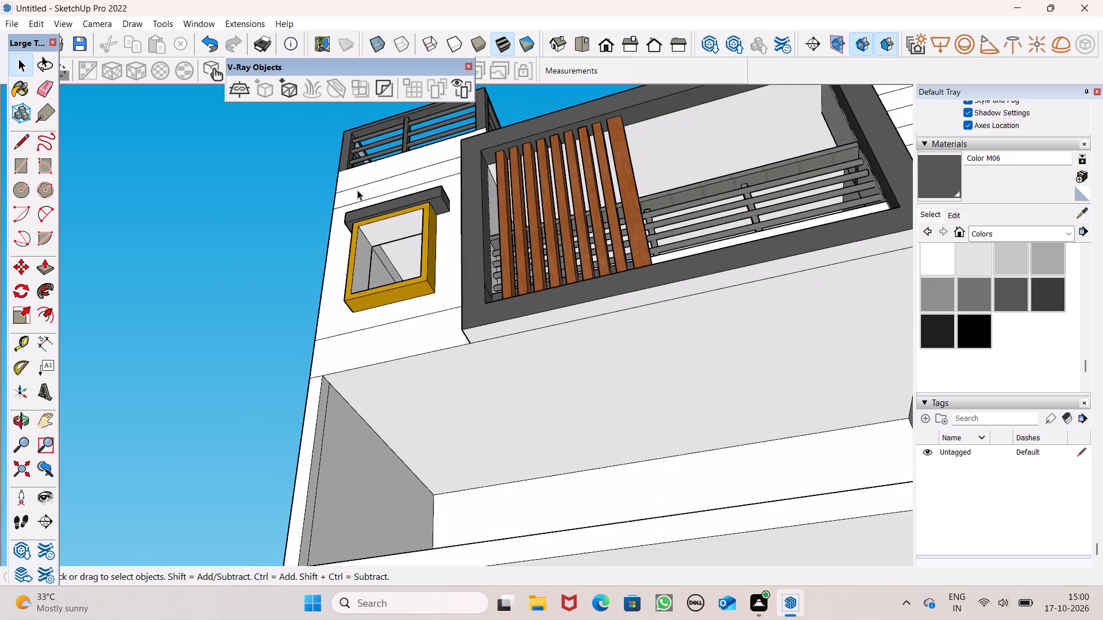
scroll(357, 191, "down", 10)
middle_click_drag(456, 270, 499, 536)
scroll(485, 321, "down", 1)
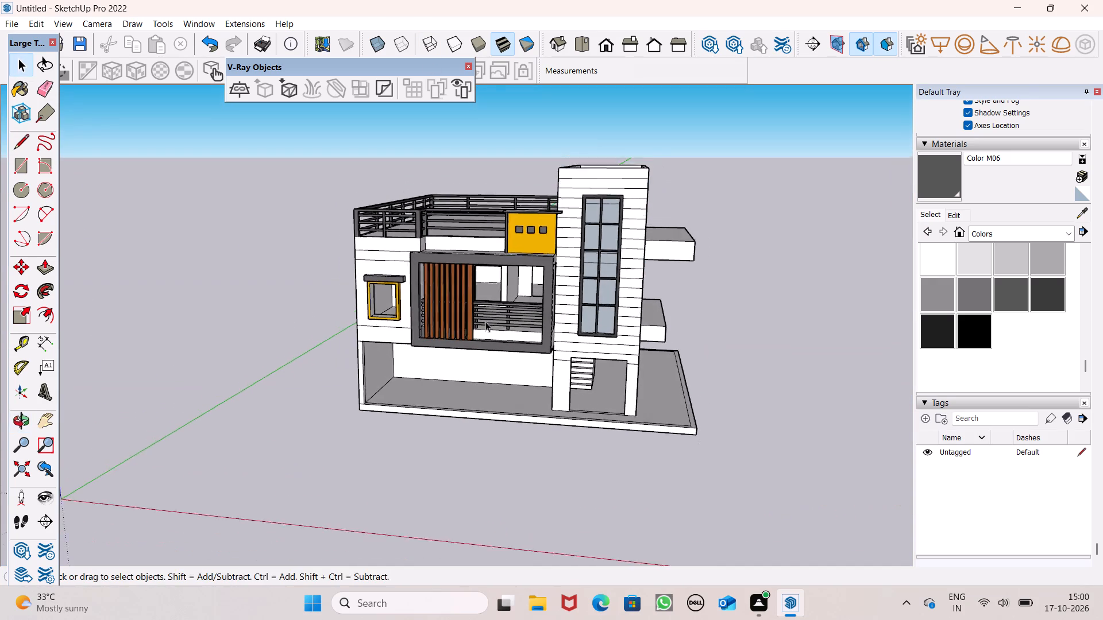
scroll(485, 321, "down", 1)
middle_click_drag(537, 359, 543, 340)
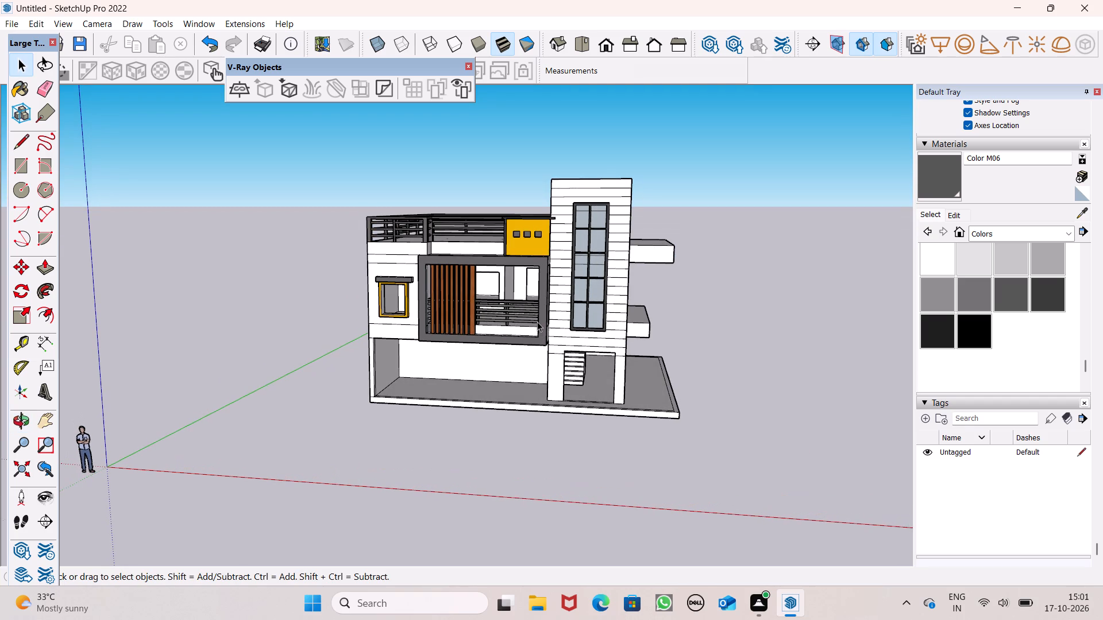
scroll(566, 382, "up", 1)
middle_click_drag(560, 381, 551, 362)
scroll(460, 381, "up", 2)
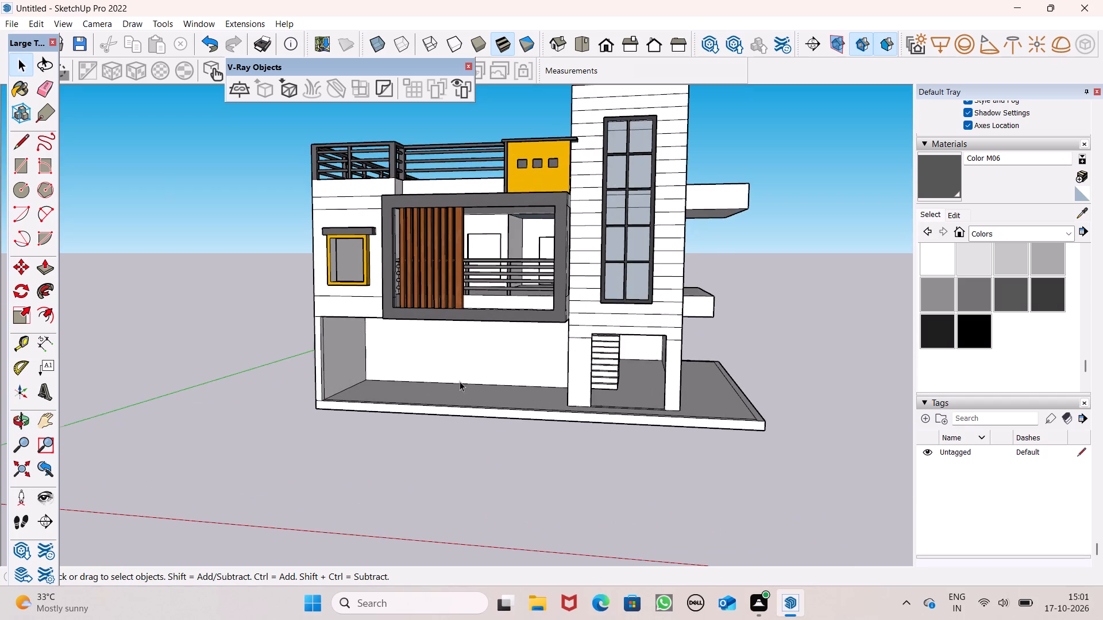
middle_click_drag(467, 373, 483, 366)
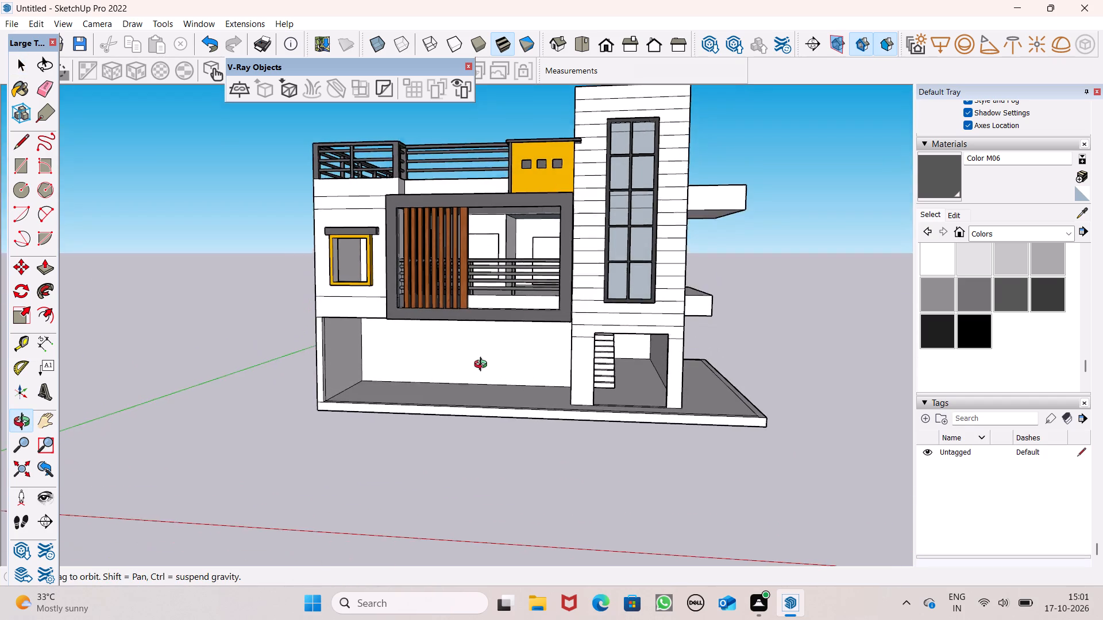
middle_click_drag(483, 366, 483, 356)
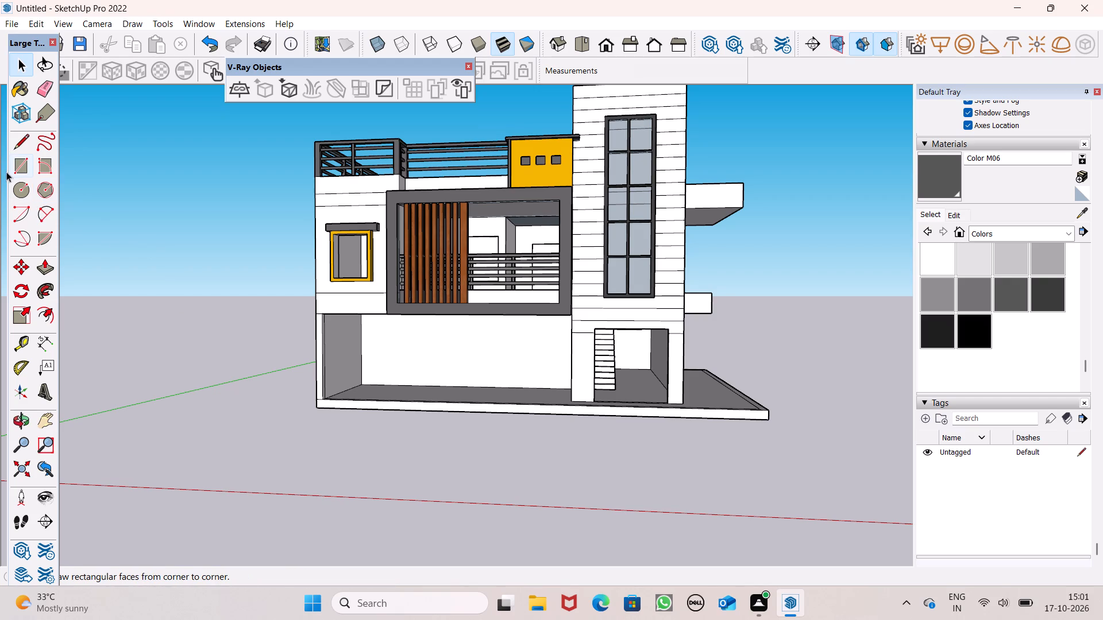
Draw a 4' wide by 7' high door rectangle on the ground-floor wall, rising from the floor edge near the stair-side end.
left_click(17, 159)
scroll(541, 382, "up", 5)
middle_click_drag(512, 389, 517, 388)
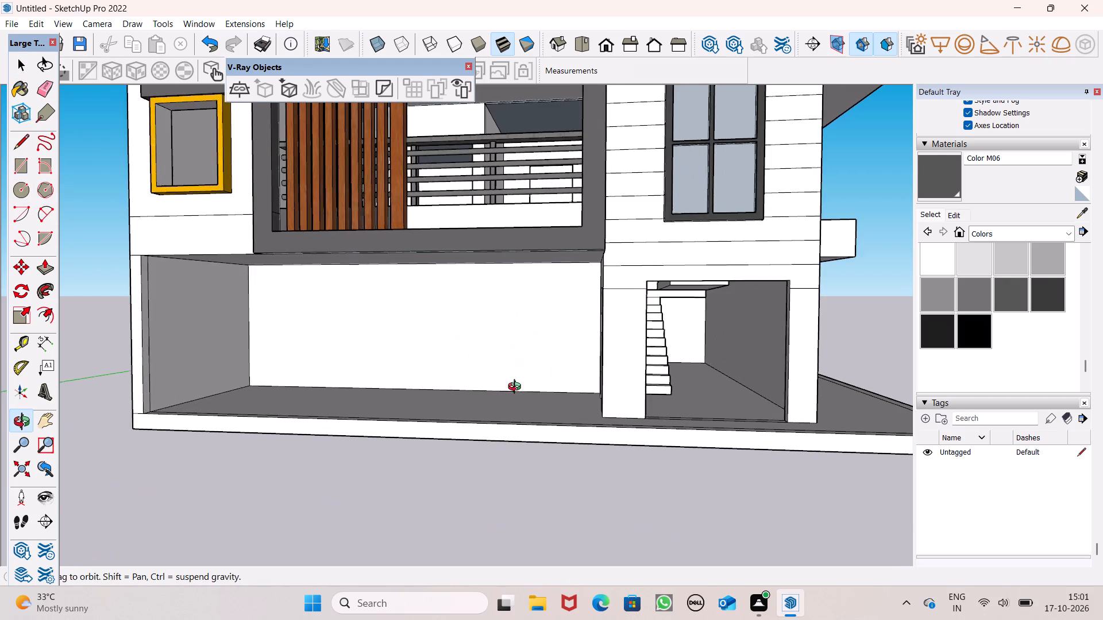
middle_click_drag(517, 388, 513, 412)
scroll(513, 404, "up", 3)
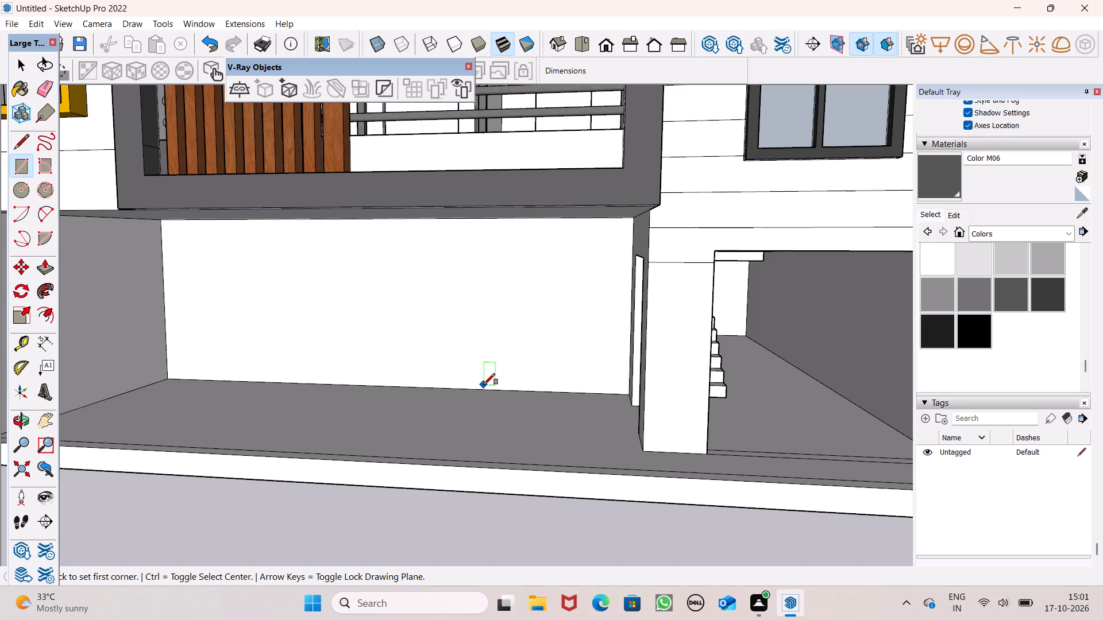
left_click(476, 387)
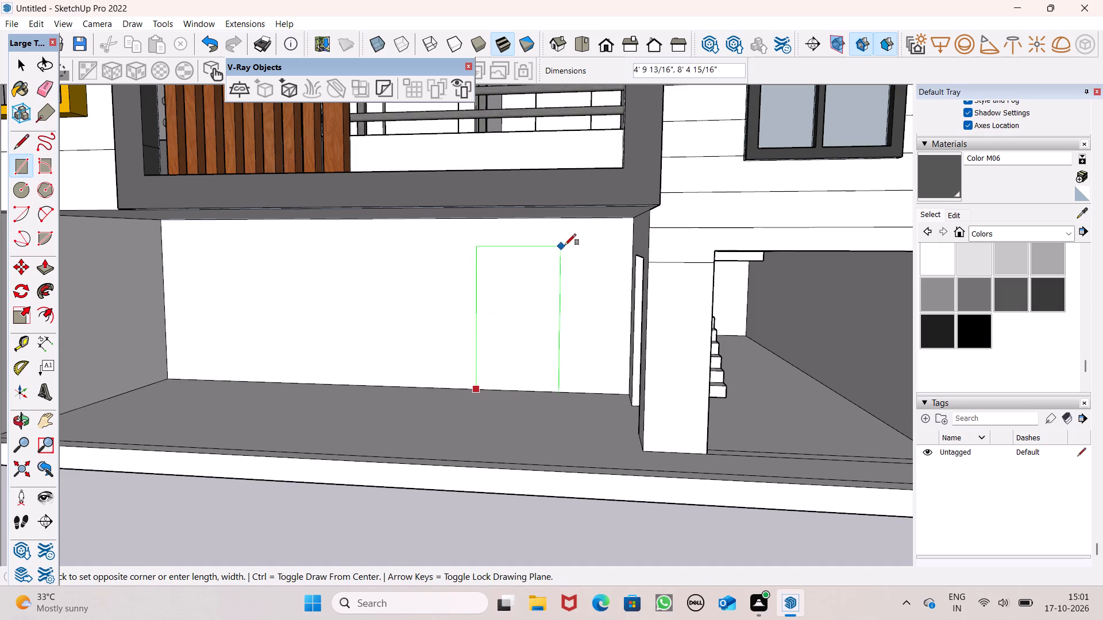
type("4',7'")
key("Return")
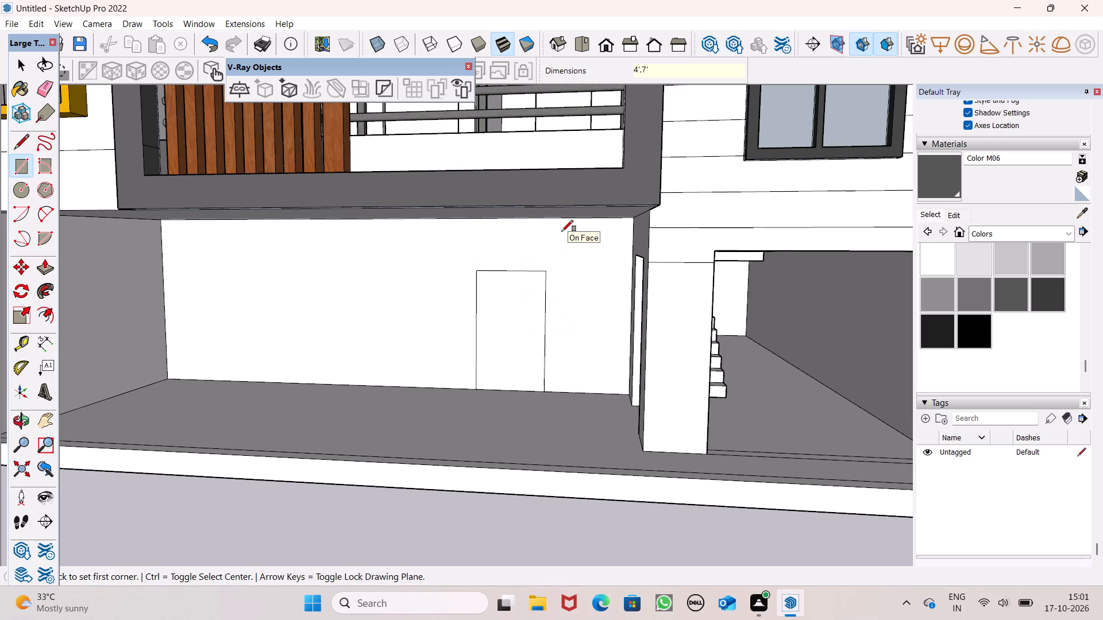
key("space")
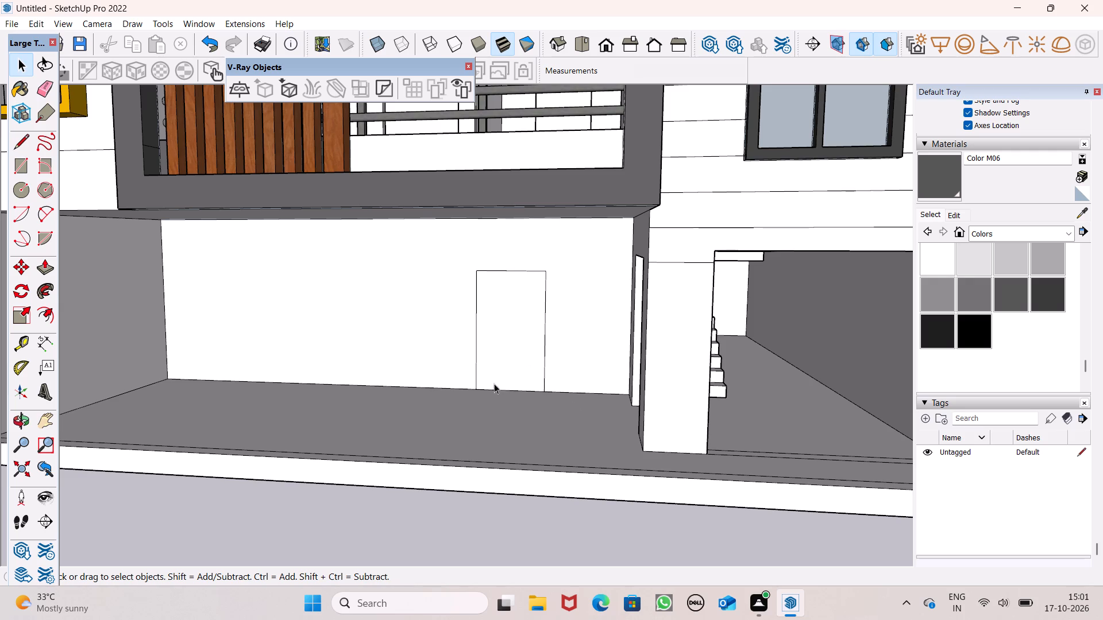
Move the door rectangle along the wall's base about 1' 4" toward the stair side.
double_click(523, 352)
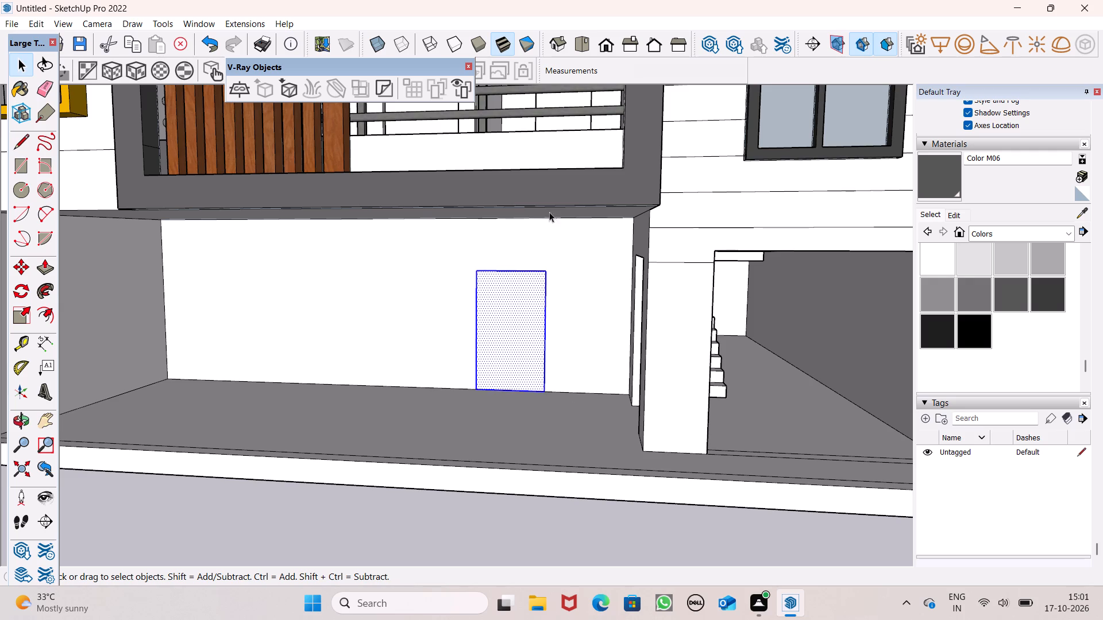
key("m")
key("Return")
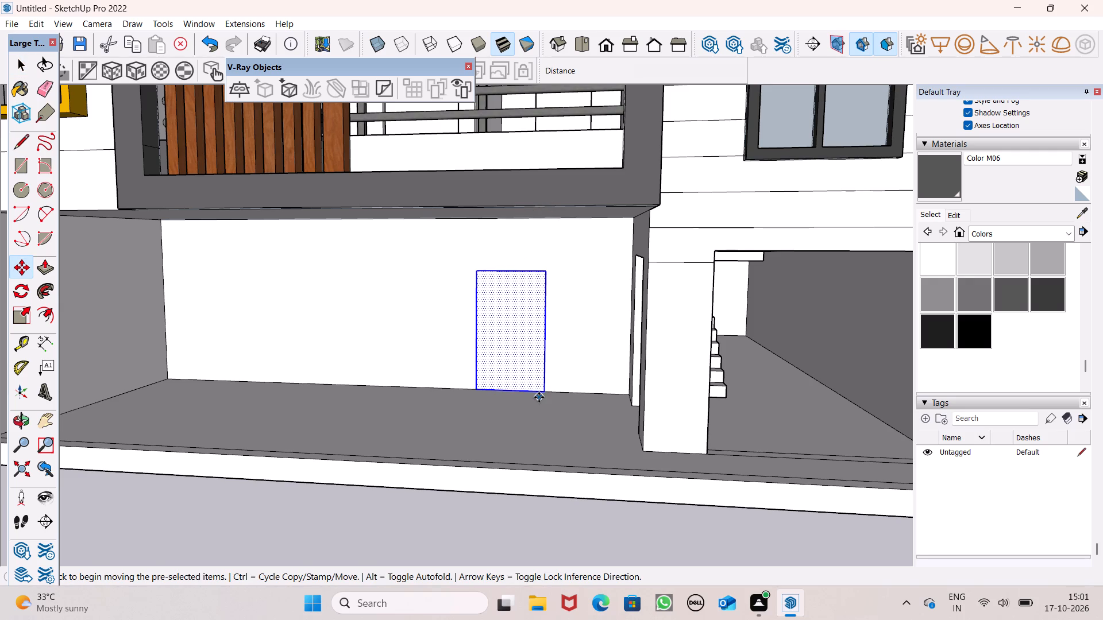
left_click_drag(542, 392, 568, 391)
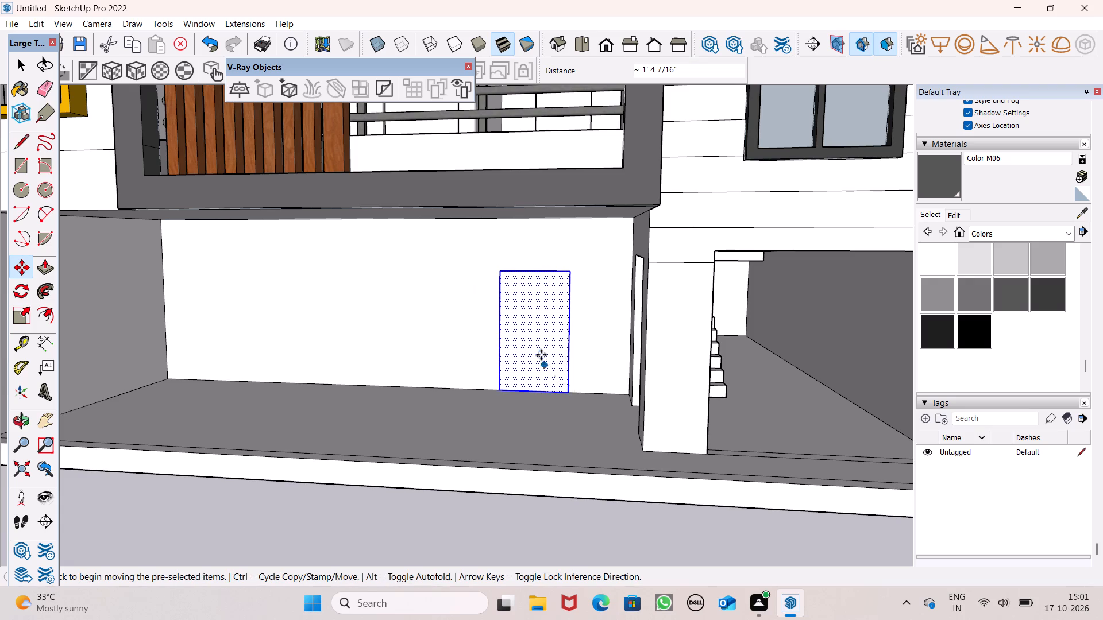
scroll(541, 347, "down", 2)
key("space")
left_click_drag(473, 525, 474, 509)
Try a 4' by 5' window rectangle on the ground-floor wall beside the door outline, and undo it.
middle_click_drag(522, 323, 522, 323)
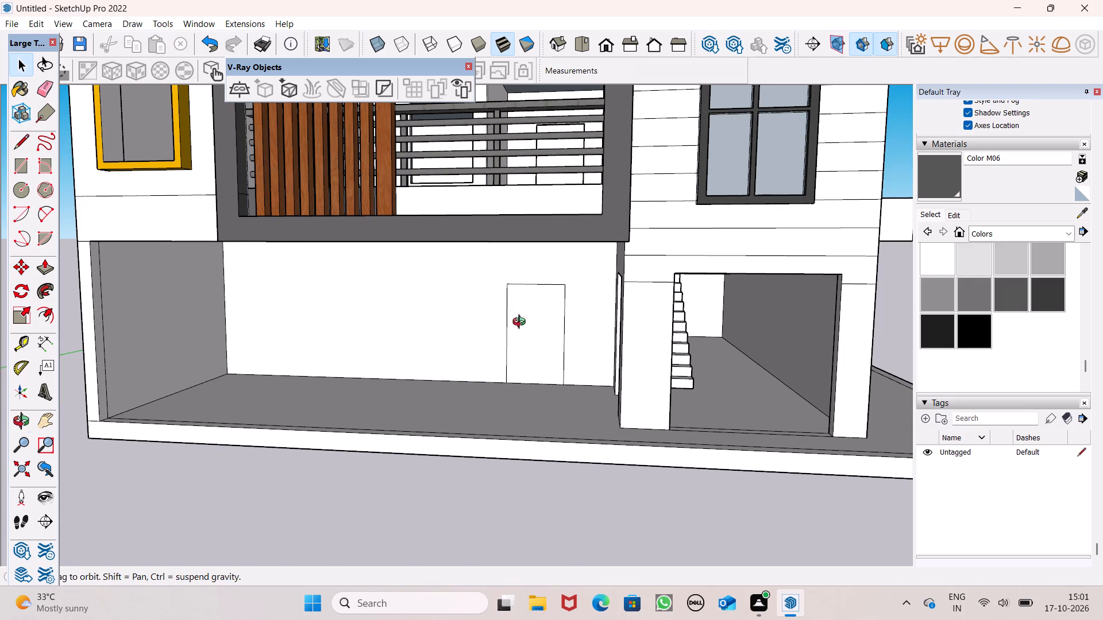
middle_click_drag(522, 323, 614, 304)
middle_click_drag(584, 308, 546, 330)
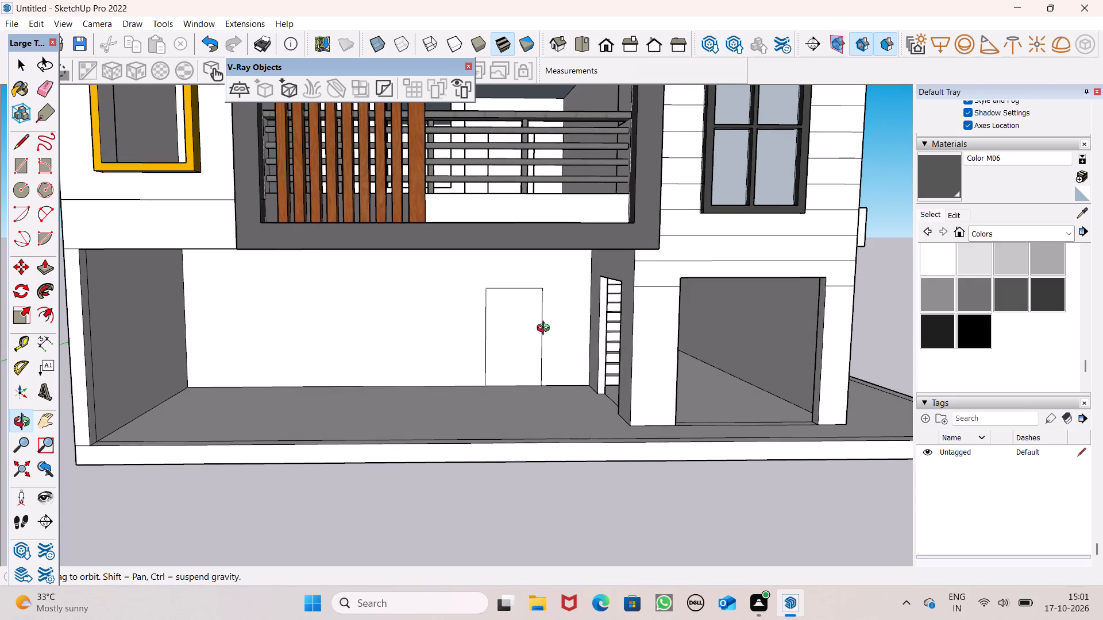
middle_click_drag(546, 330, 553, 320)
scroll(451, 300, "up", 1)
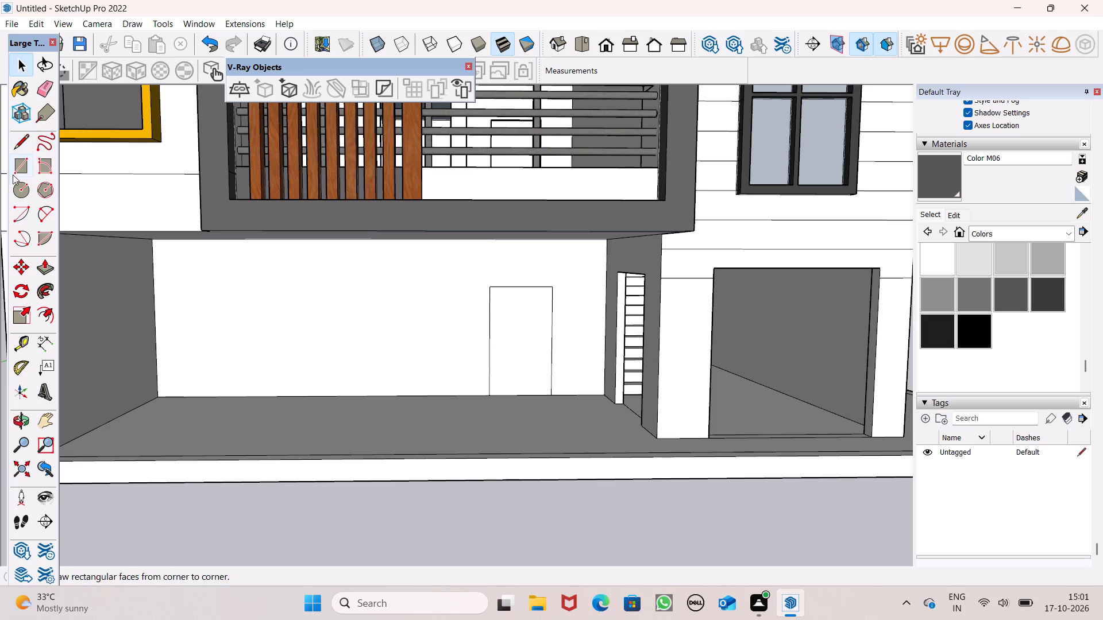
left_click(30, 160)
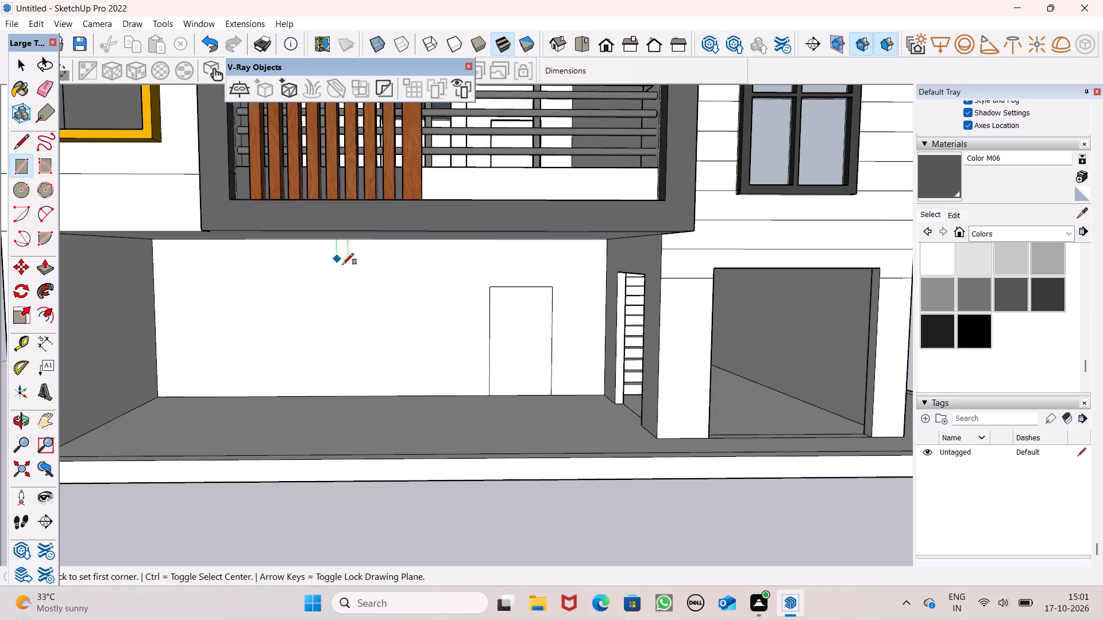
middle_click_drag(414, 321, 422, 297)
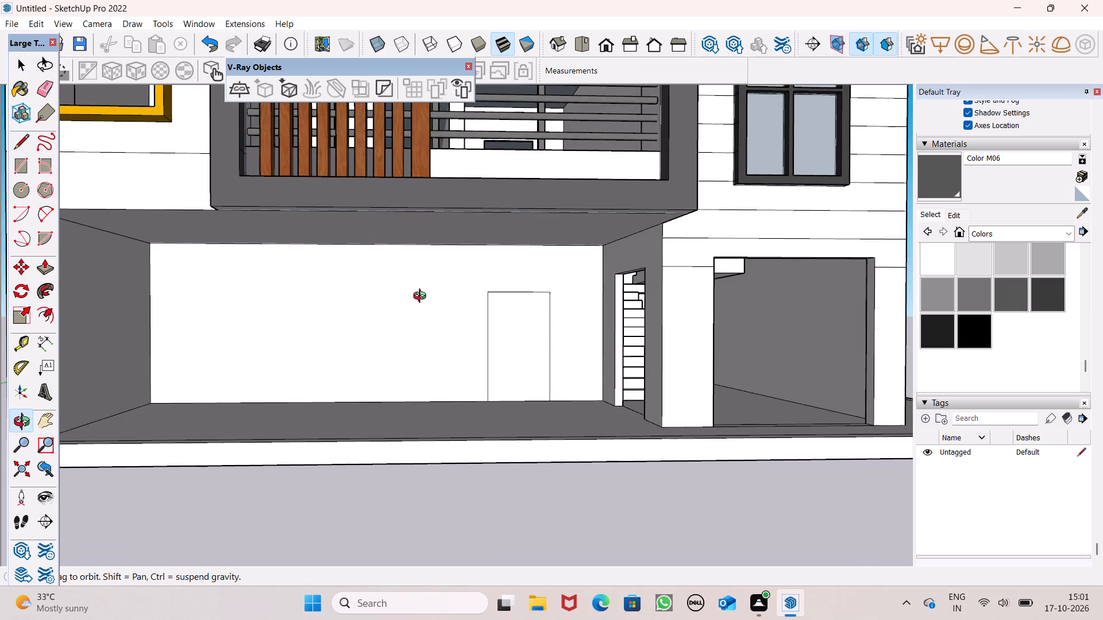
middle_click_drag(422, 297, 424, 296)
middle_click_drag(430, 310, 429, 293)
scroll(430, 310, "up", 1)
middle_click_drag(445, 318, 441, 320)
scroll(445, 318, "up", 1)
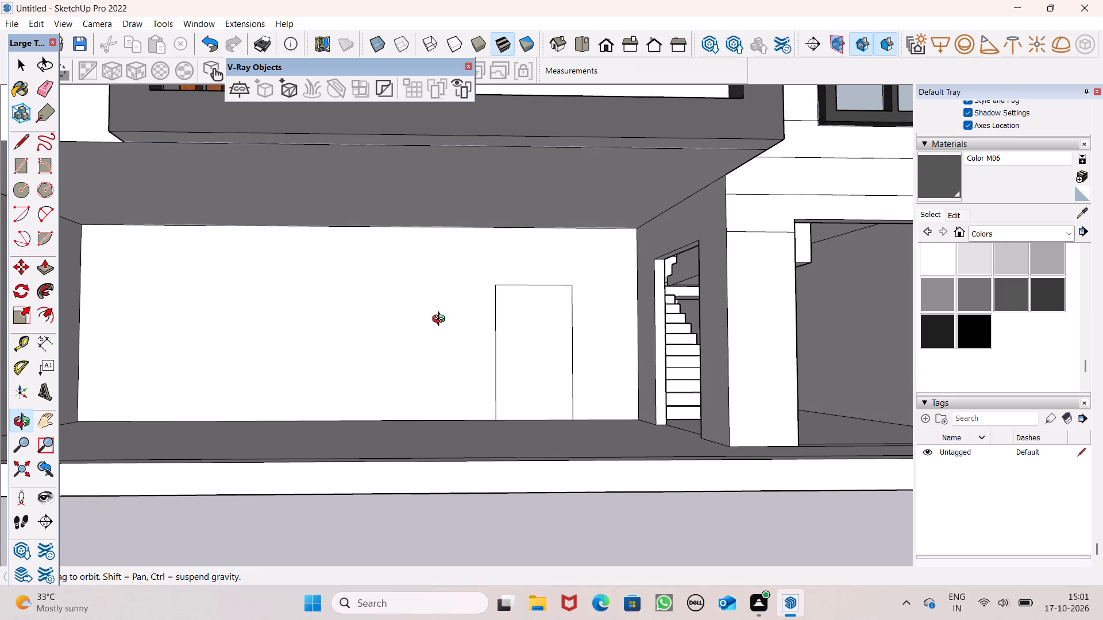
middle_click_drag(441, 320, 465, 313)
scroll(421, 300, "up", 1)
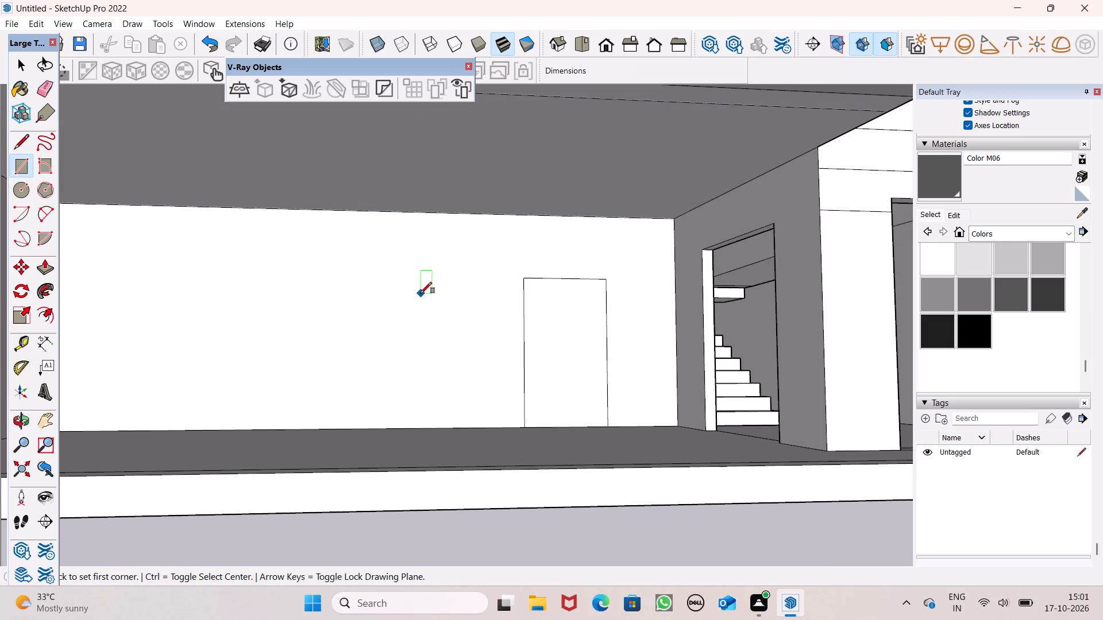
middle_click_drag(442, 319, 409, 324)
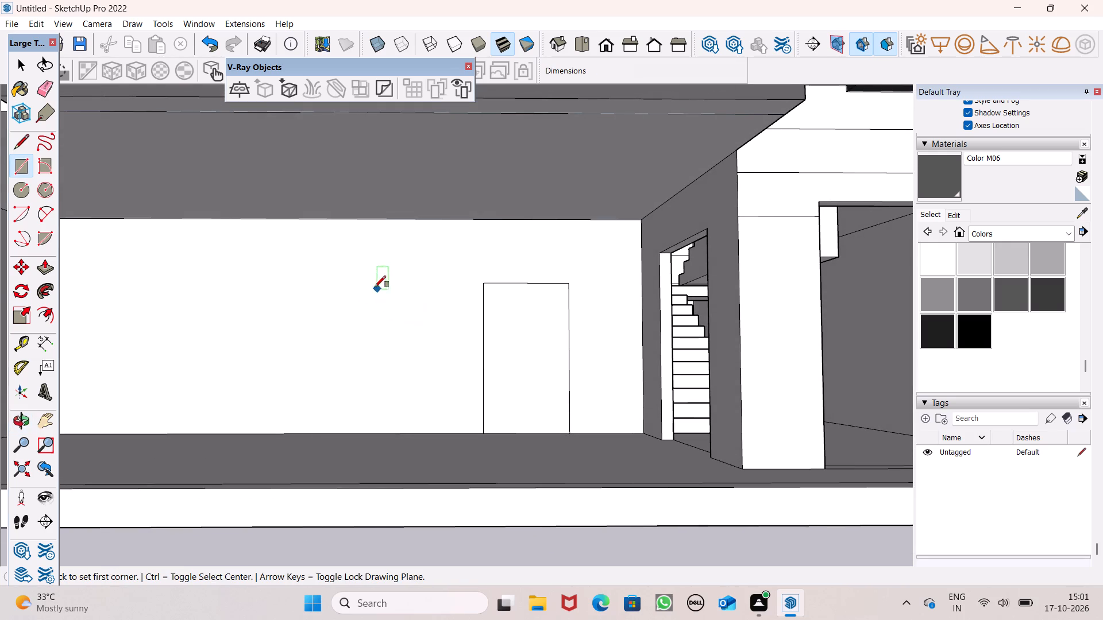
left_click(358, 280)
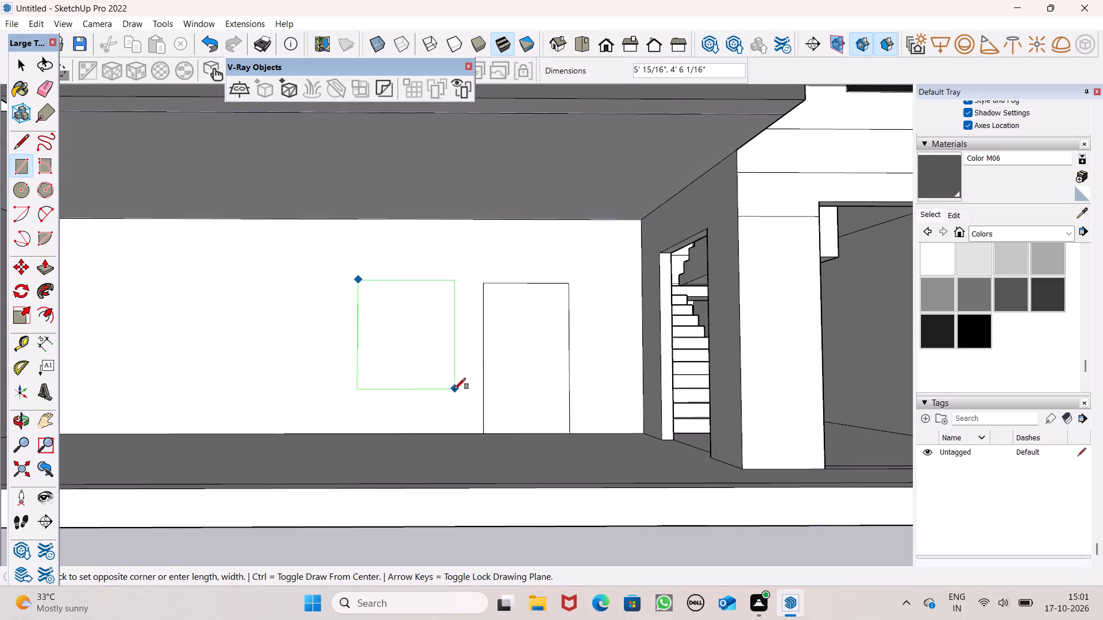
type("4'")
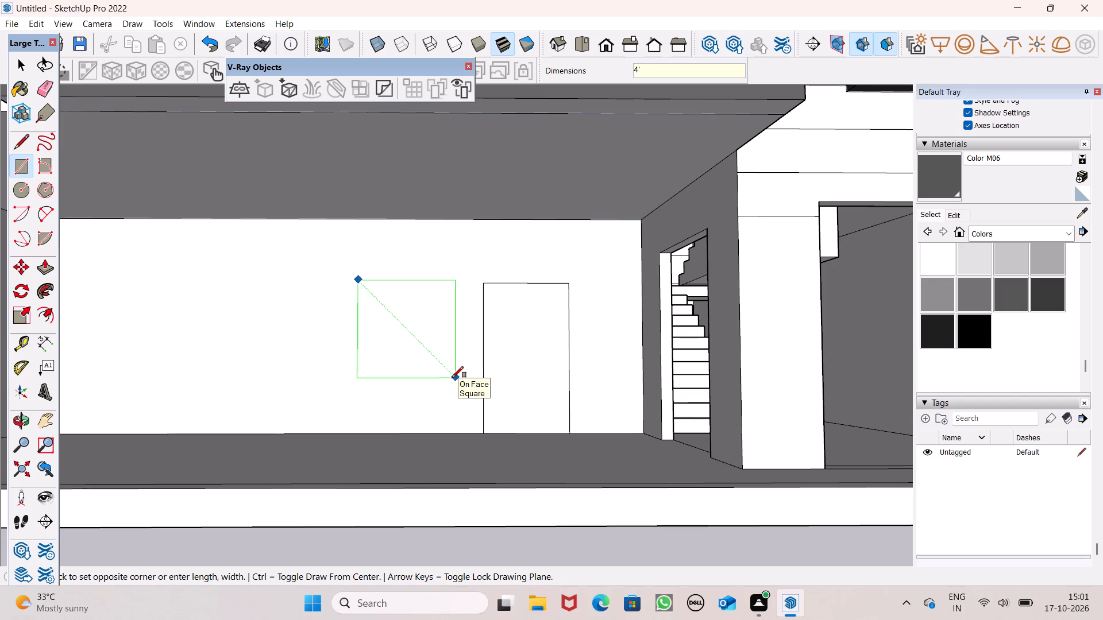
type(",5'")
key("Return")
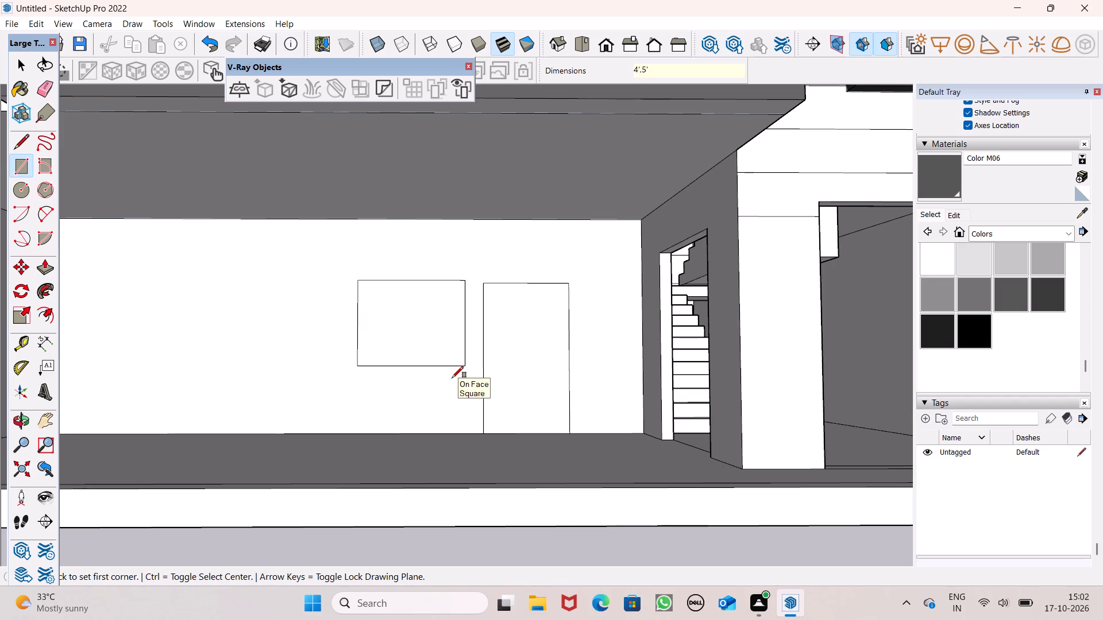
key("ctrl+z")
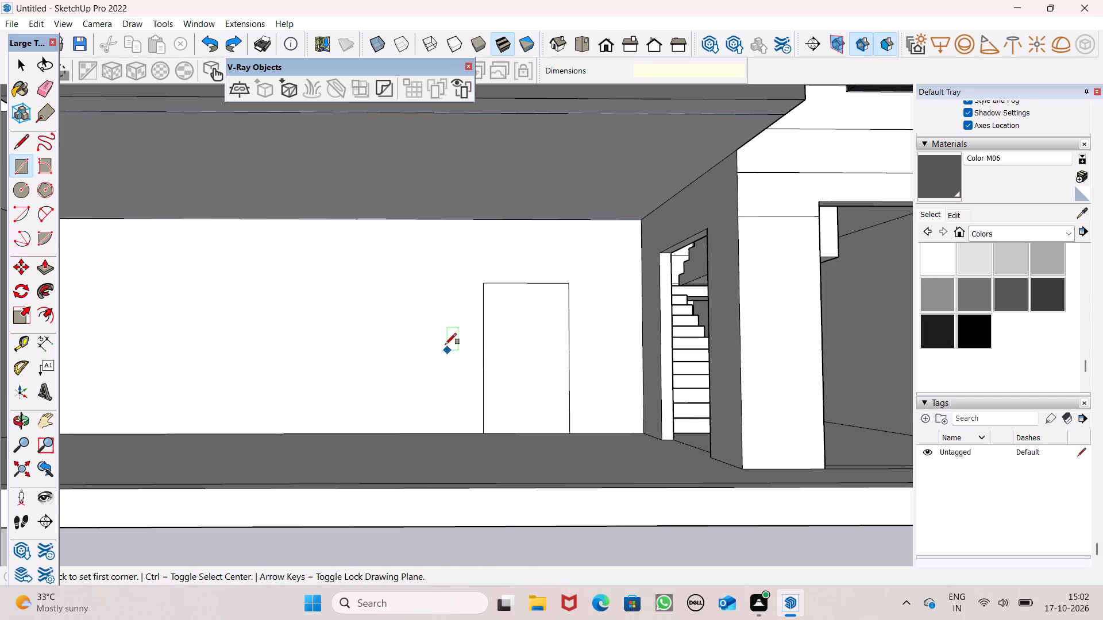
Draw a window rectangle about 4' 7" wide and 5' 8" high on the ground-floor wall beside the door outline.
left_click(356, 277)
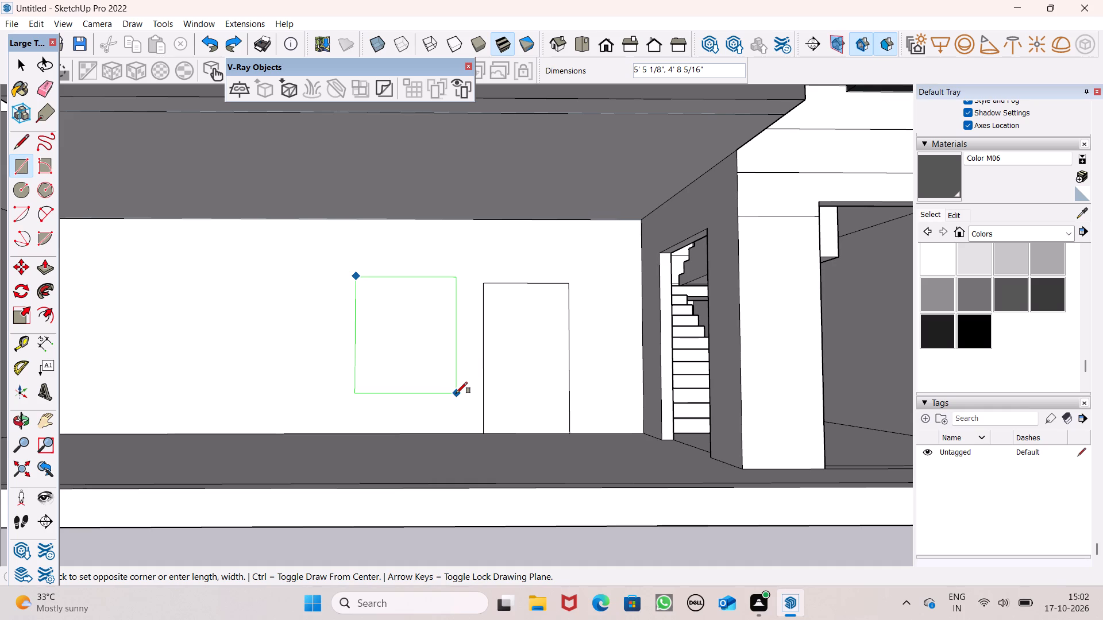
key("space")
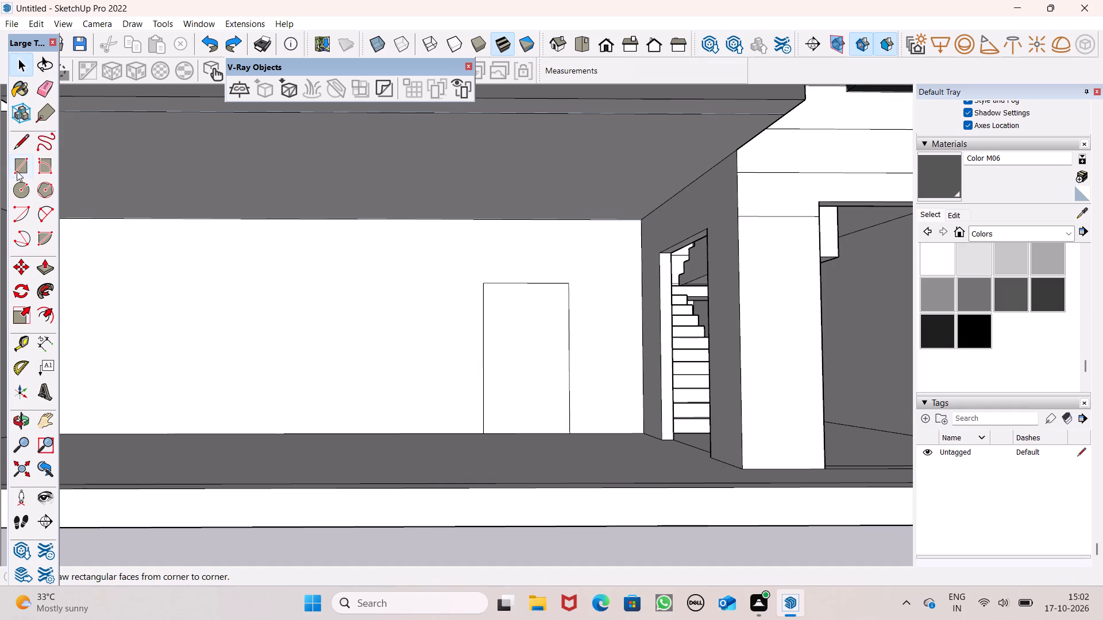
left_click(20, 167)
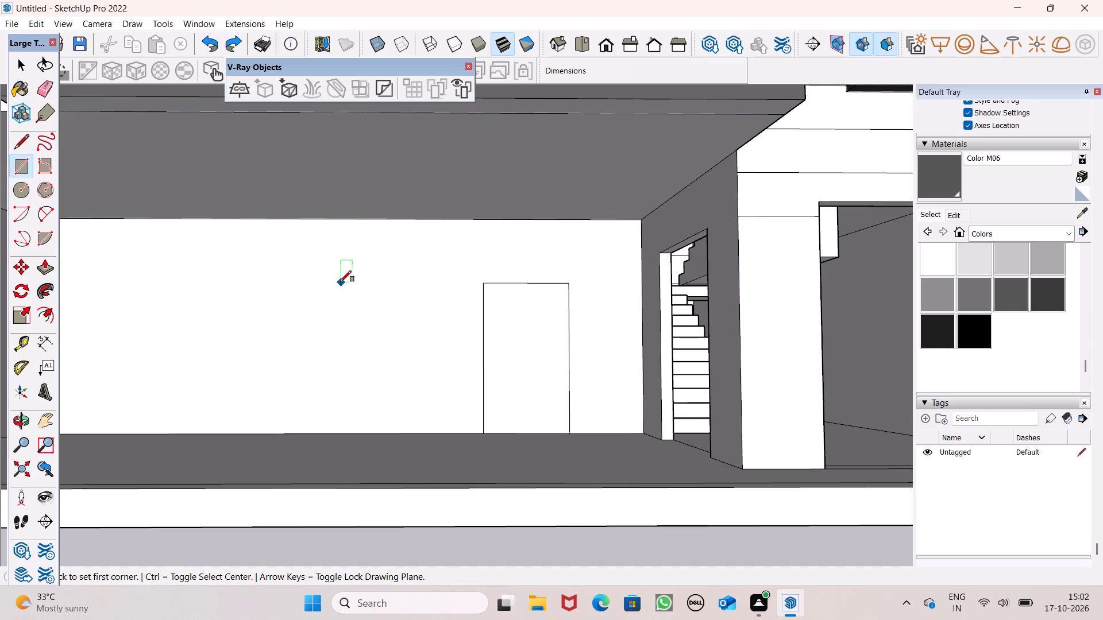
left_click(338, 279)
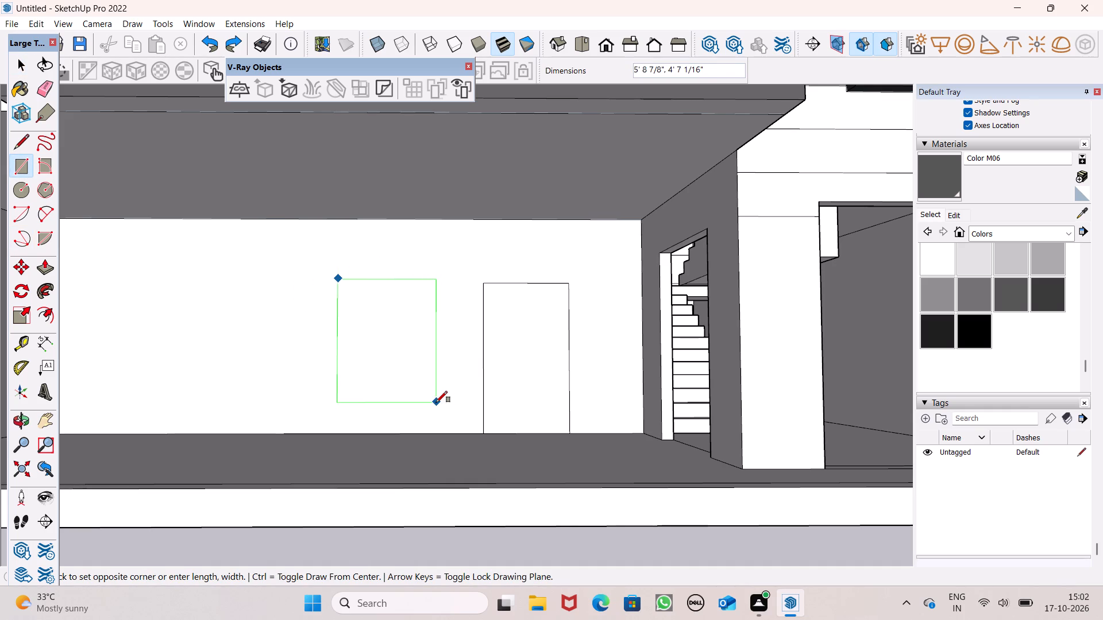
left_click(435, 401)
key("space")
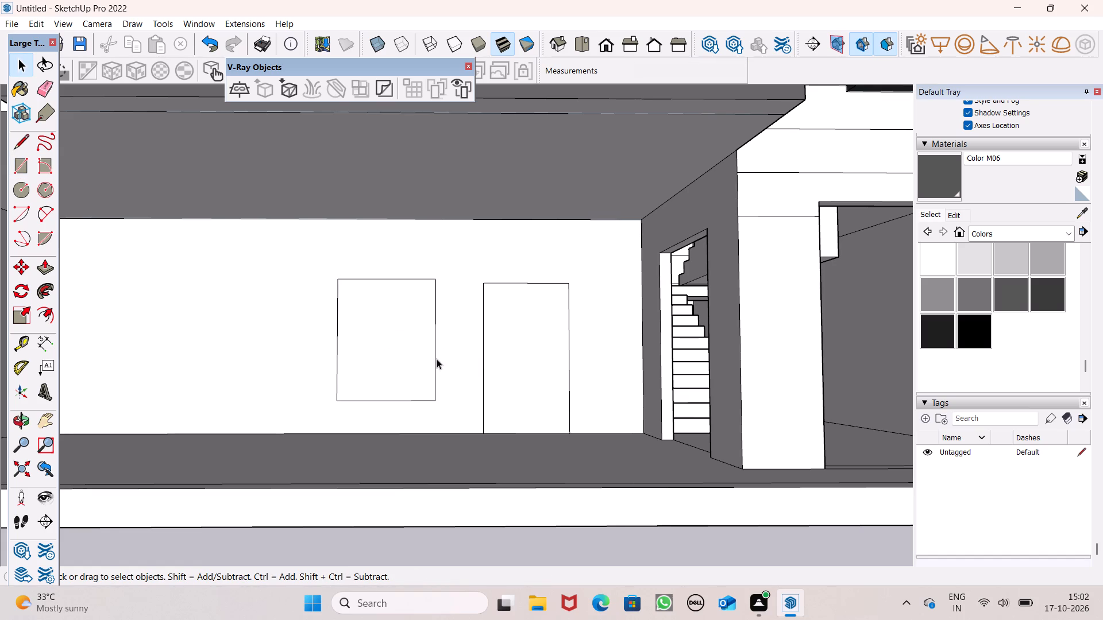
Push the window and door rectangles 6" through the ground-floor wall to cut both openings.
left_click(52, 272)
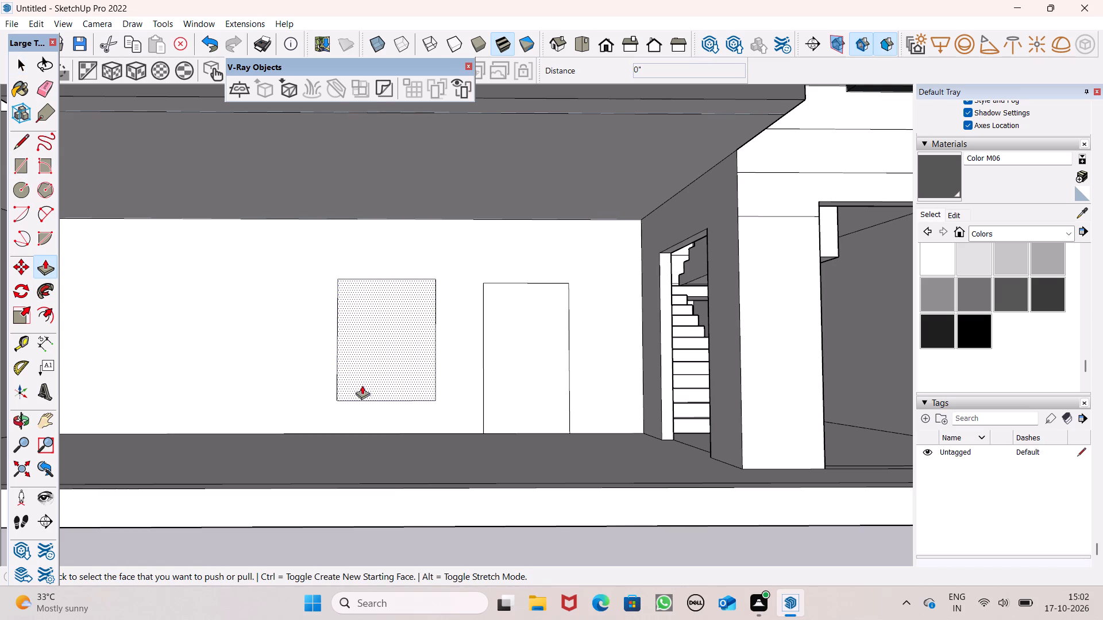
left_click_drag(360, 387, 390, 370)
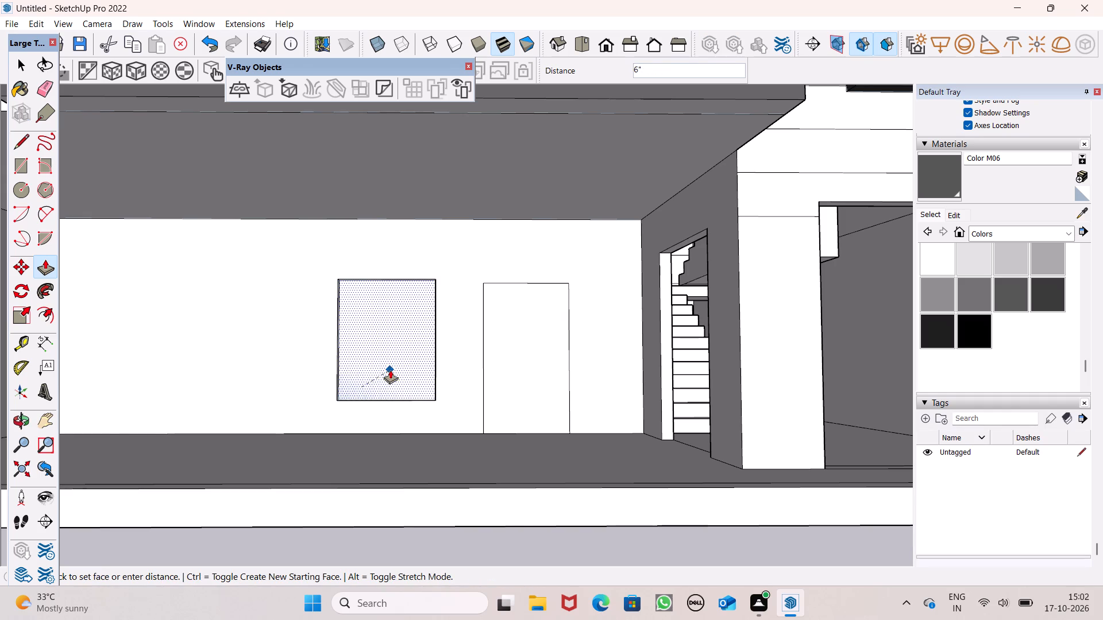
left_click_drag(390, 370, 402, 366)
left_click_drag(523, 424, 524, 400)
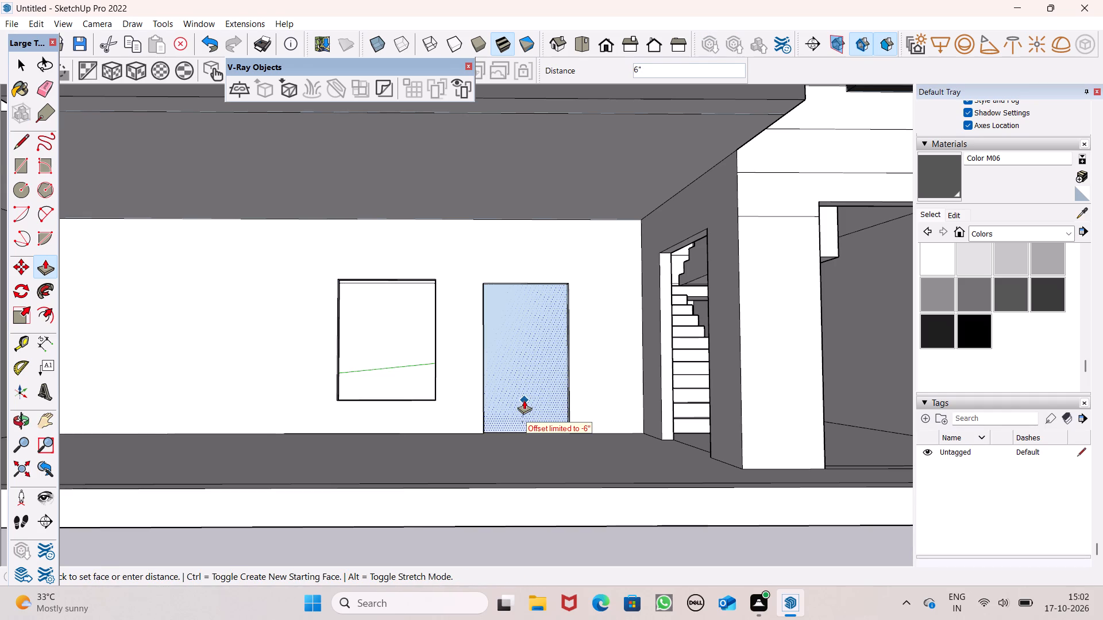
left_click_drag(524, 400, 534, 392)
scroll(495, 365, "down", 4)
middle_click_drag(488, 382, 427, 445)
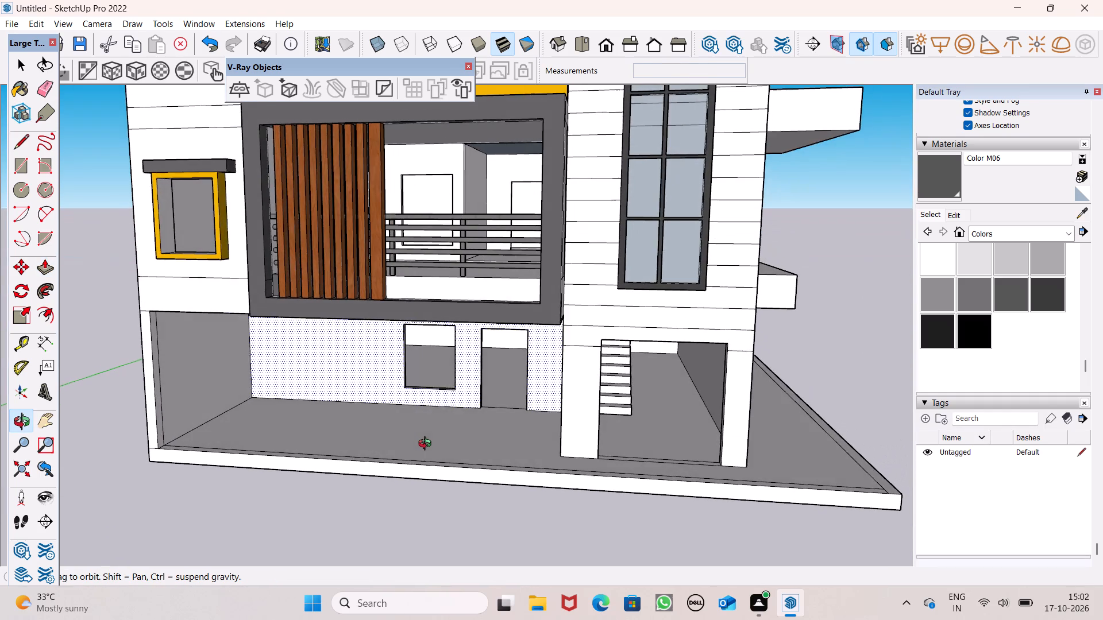
middle_click_drag(427, 445, 427, 444)
scroll(493, 373, "down", 2)
key("space")
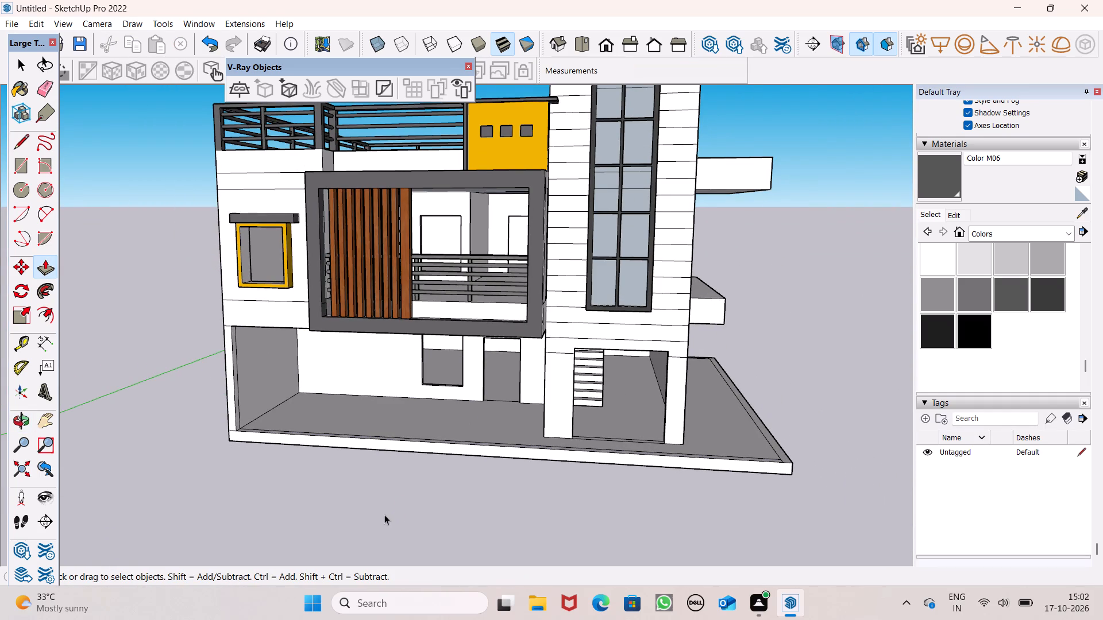
Draw a free-standing upright rectangle 4' wide by 5' high in the empty space beside the house, past the stair tower.
scroll(308, 358, "down", 3)
middle_click_drag(375, 391, 395, 385)
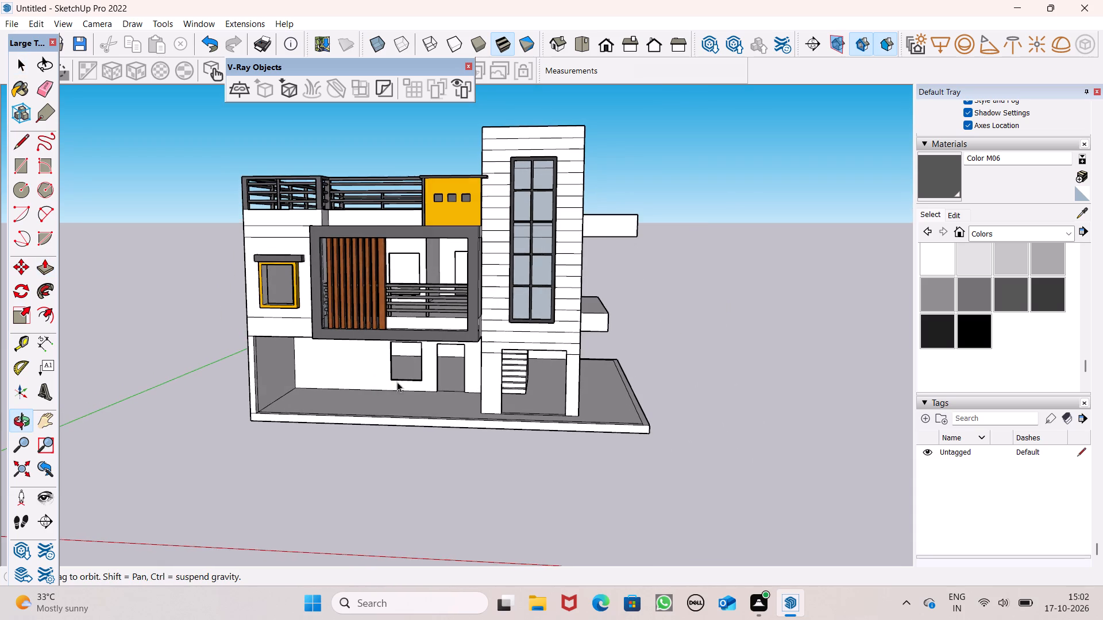
left_click(26, 160)
scroll(80, 265, "down", 4)
middle_click_drag(651, 432, 657, 404)
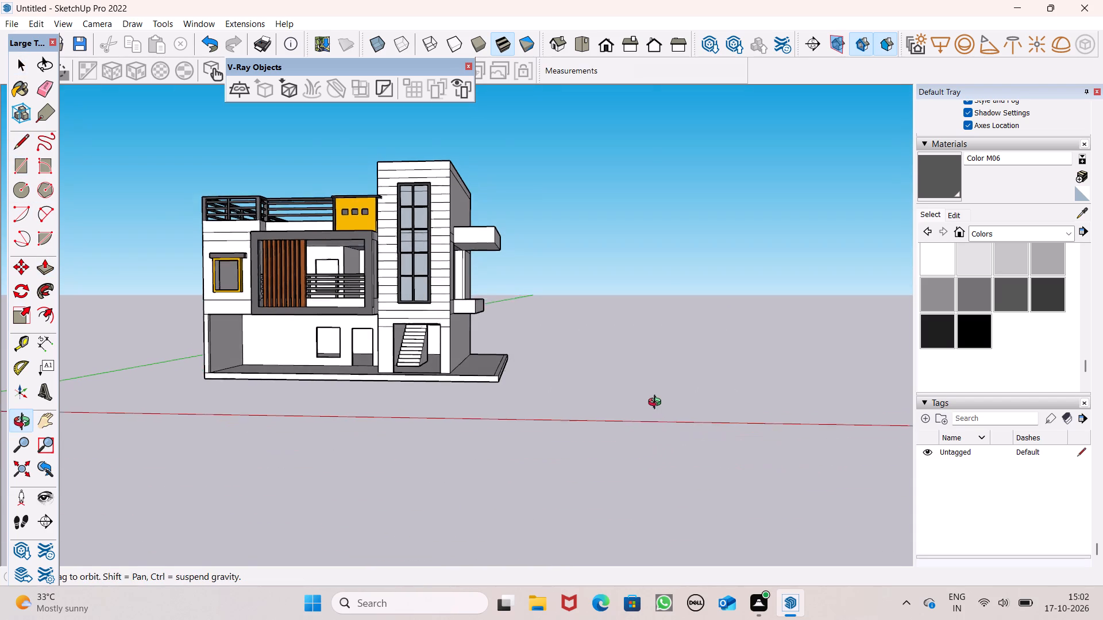
middle_click_drag(657, 404, 657, 401)
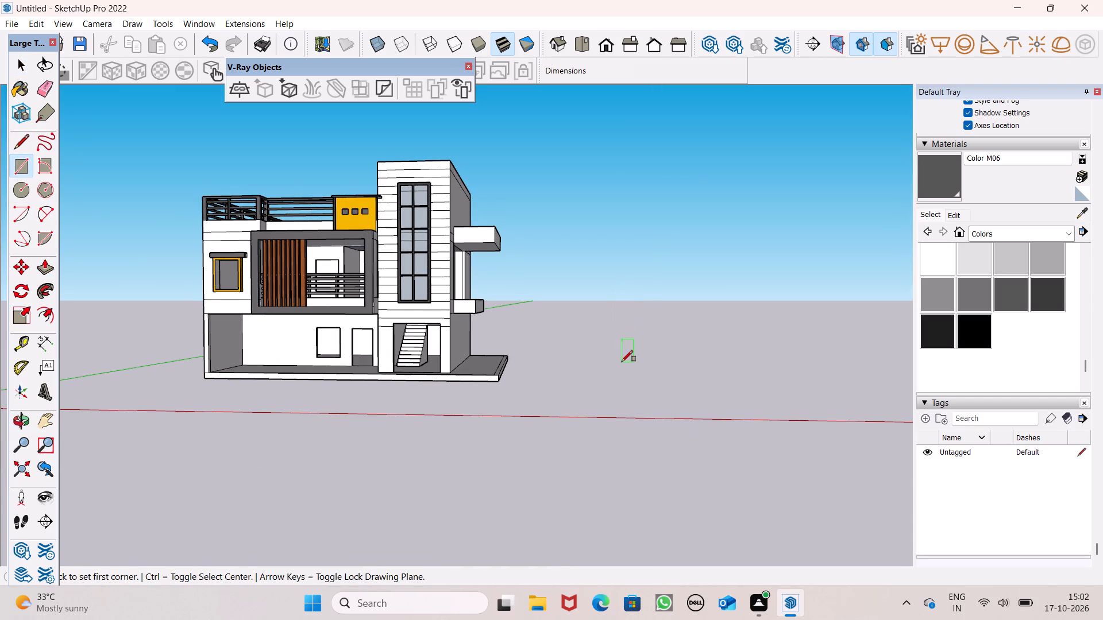
middle_click_drag(622, 362, 619, 347)
left_click(592, 277)
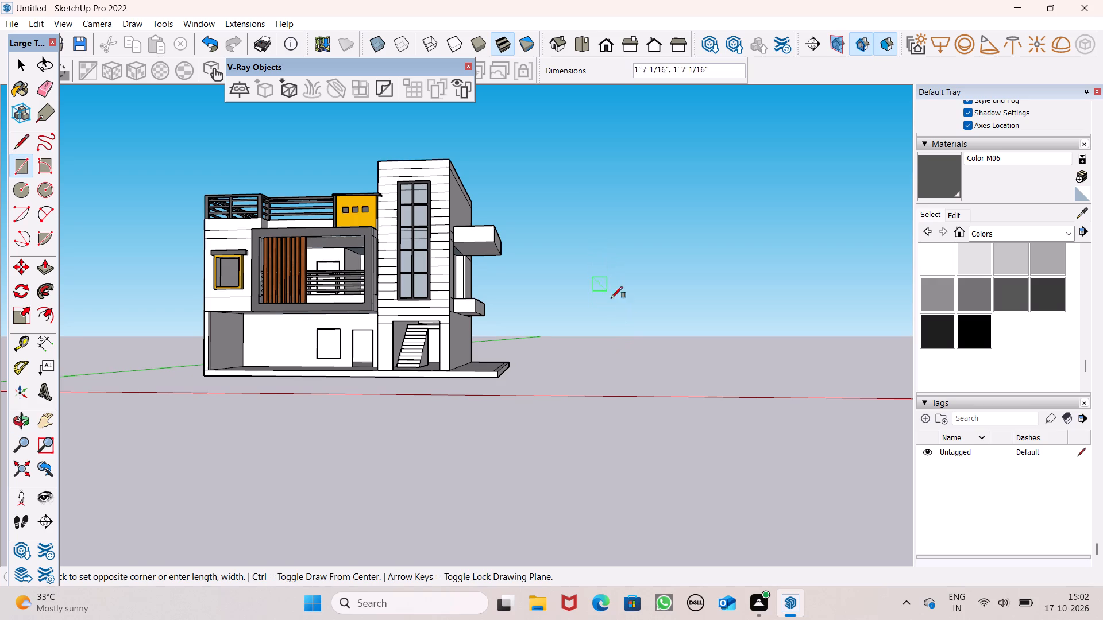
type("4',5'")
key("Return")
key("space")
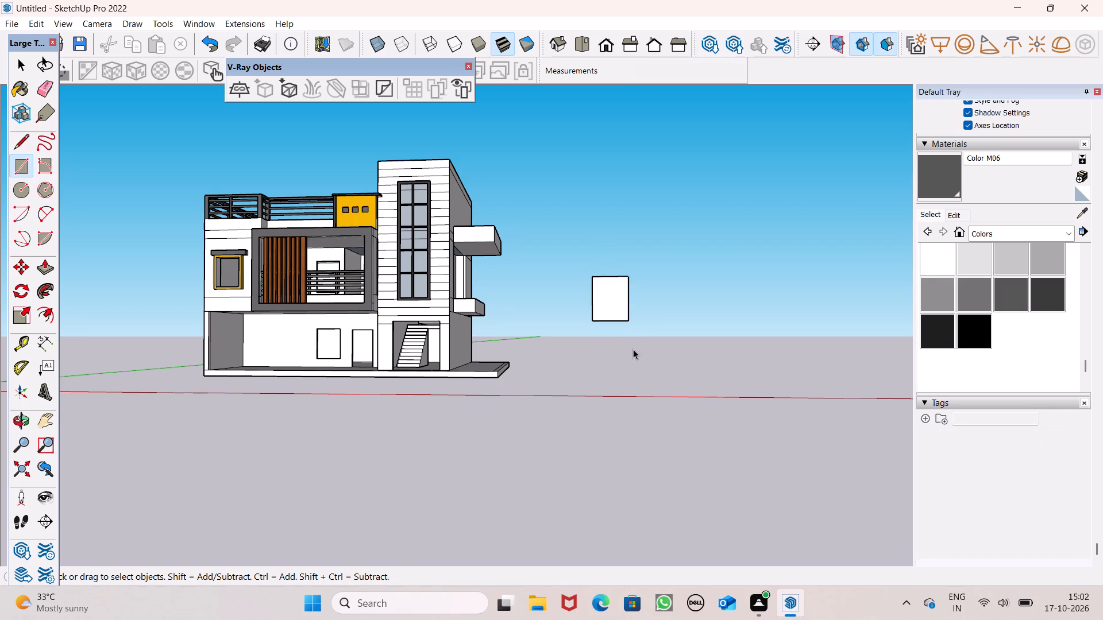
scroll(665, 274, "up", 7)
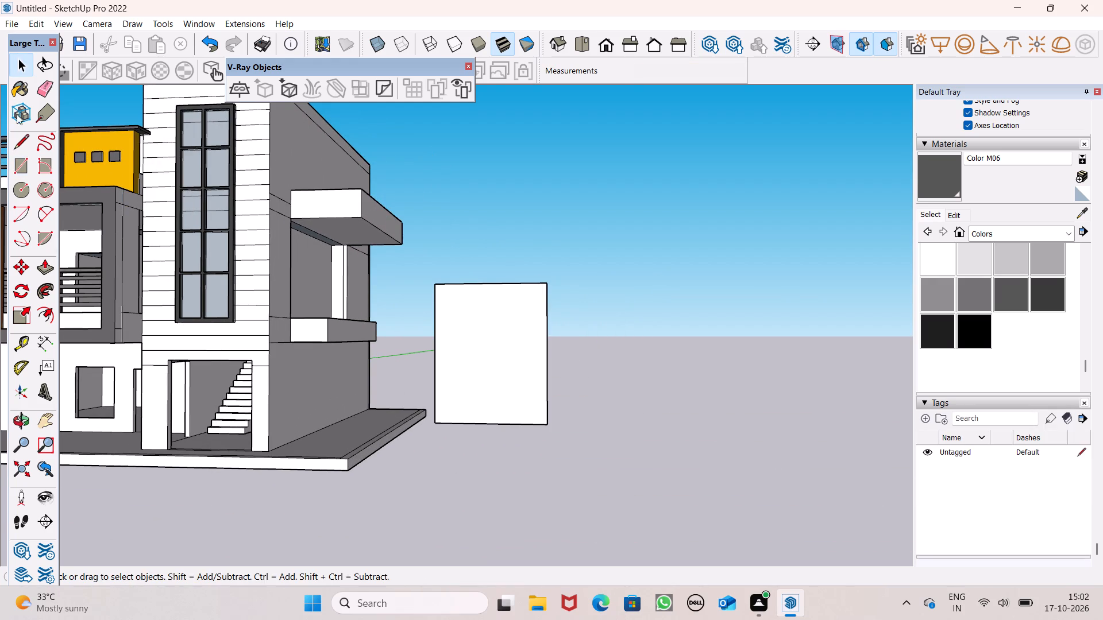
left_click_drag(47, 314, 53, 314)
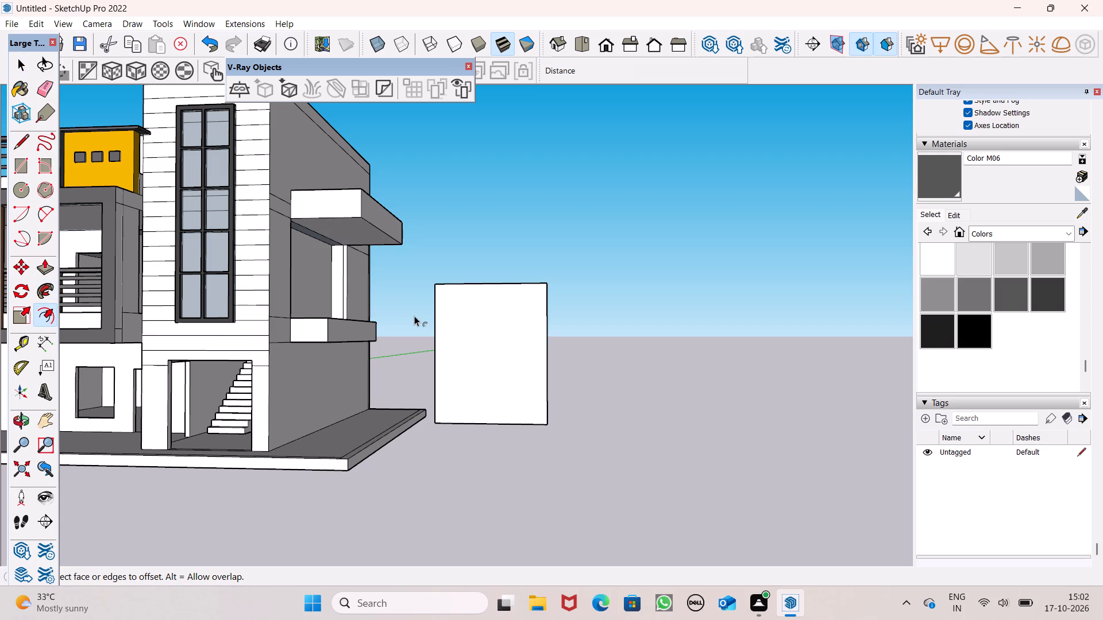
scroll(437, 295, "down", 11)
Draw a ventilator-sized rectangle about 2' 5" wide and 2' 8" high on the ground-floor wall, near its upper corner farthest from the door.
middle_click_drag(10, 385, 79, 394)
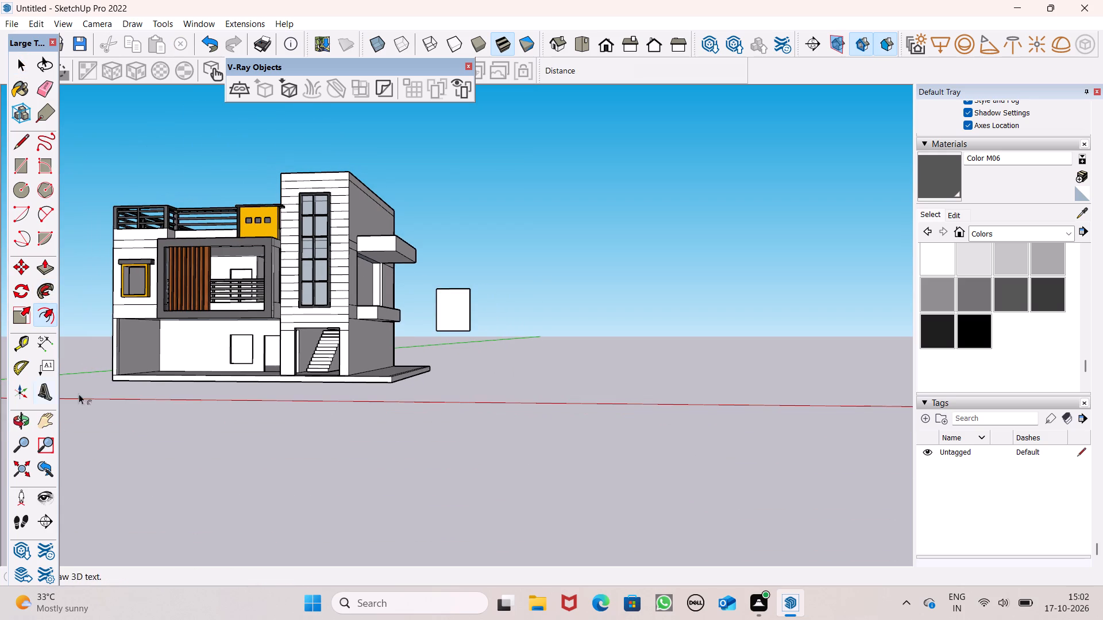
middle_click_drag(79, 394, 188, 374)
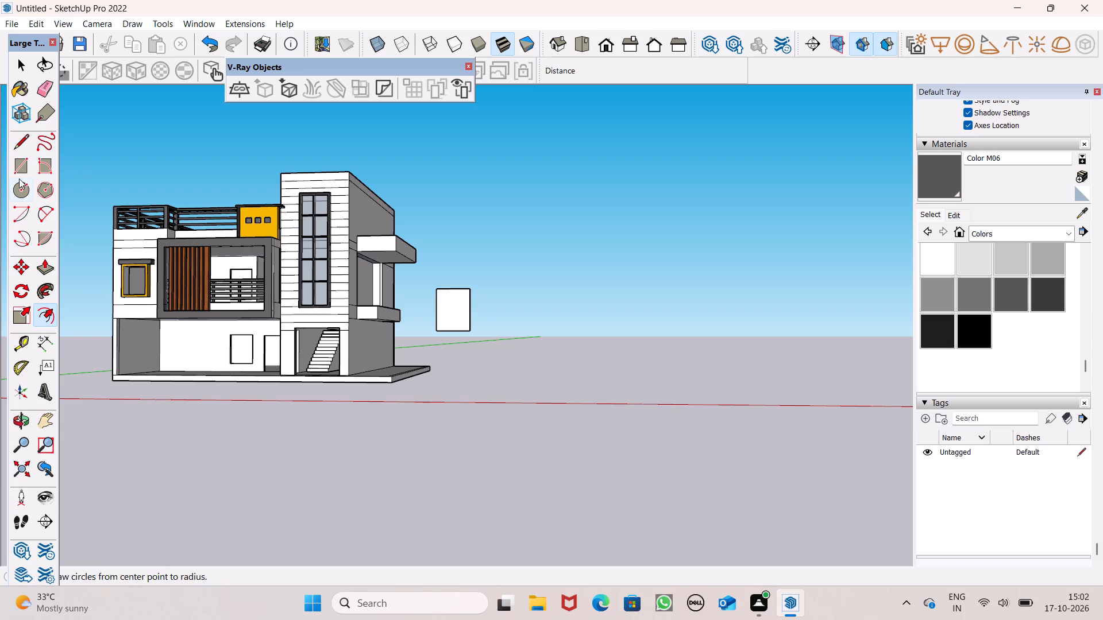
left_click(19, 176)
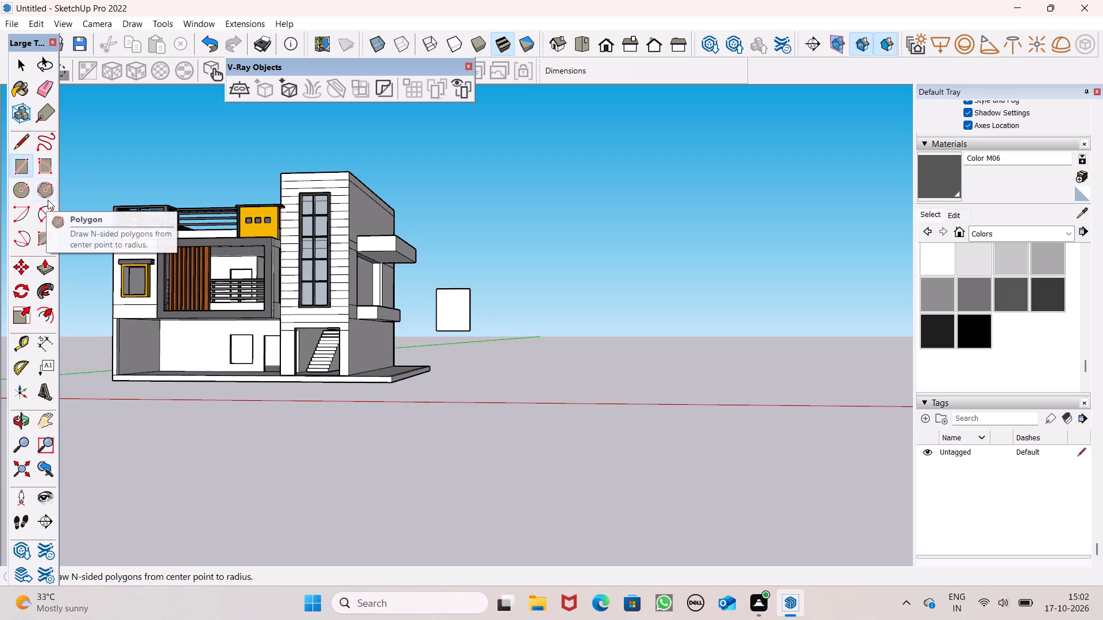
scroll(162, 358, "up", 6)
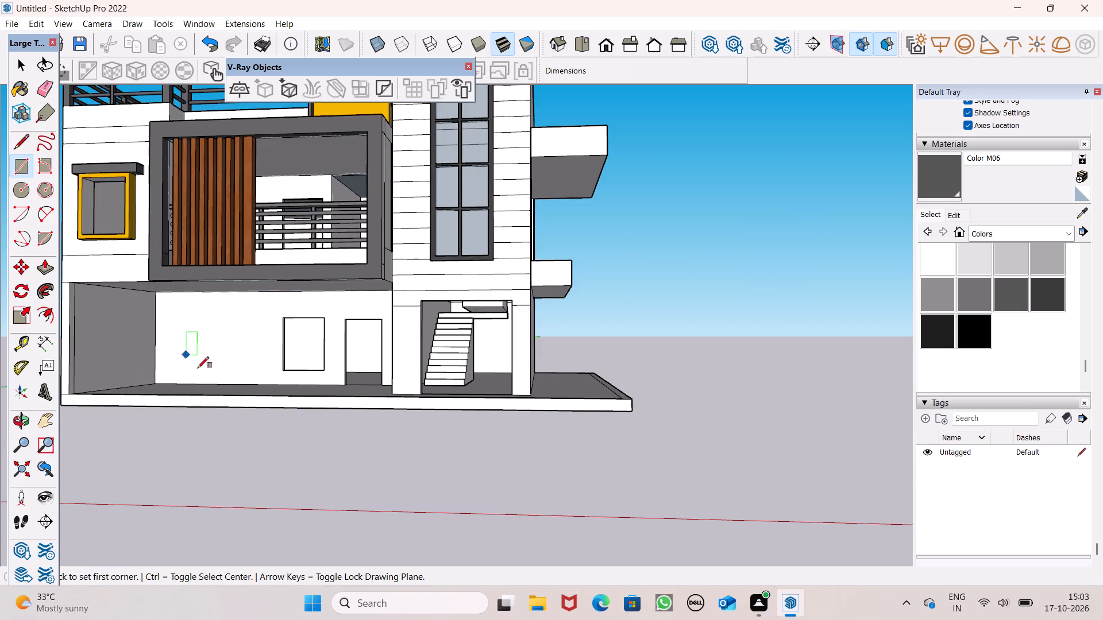
middle_click_drag(230, 383, 295, 370)
scroll(183, 349, "up", 7)
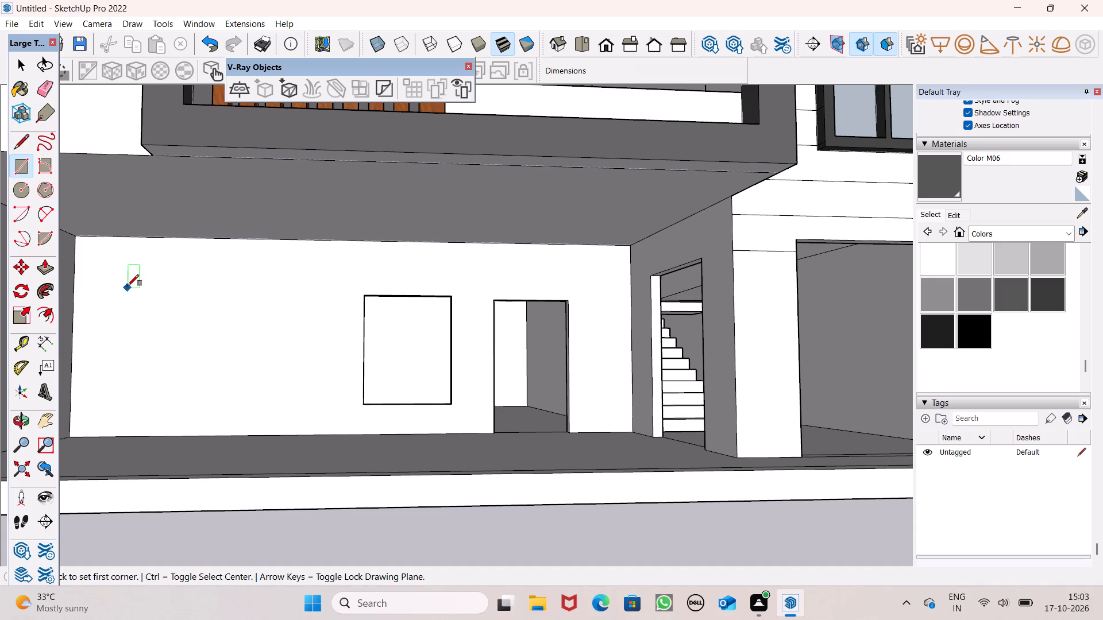
left_click(120, 272)
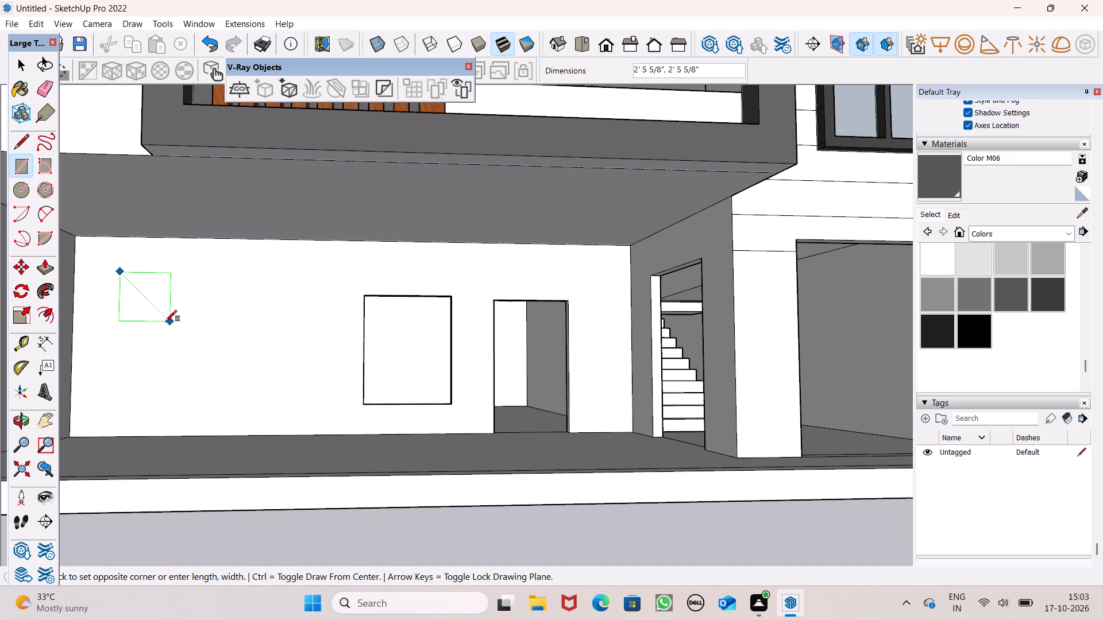
left_click(169, 325)
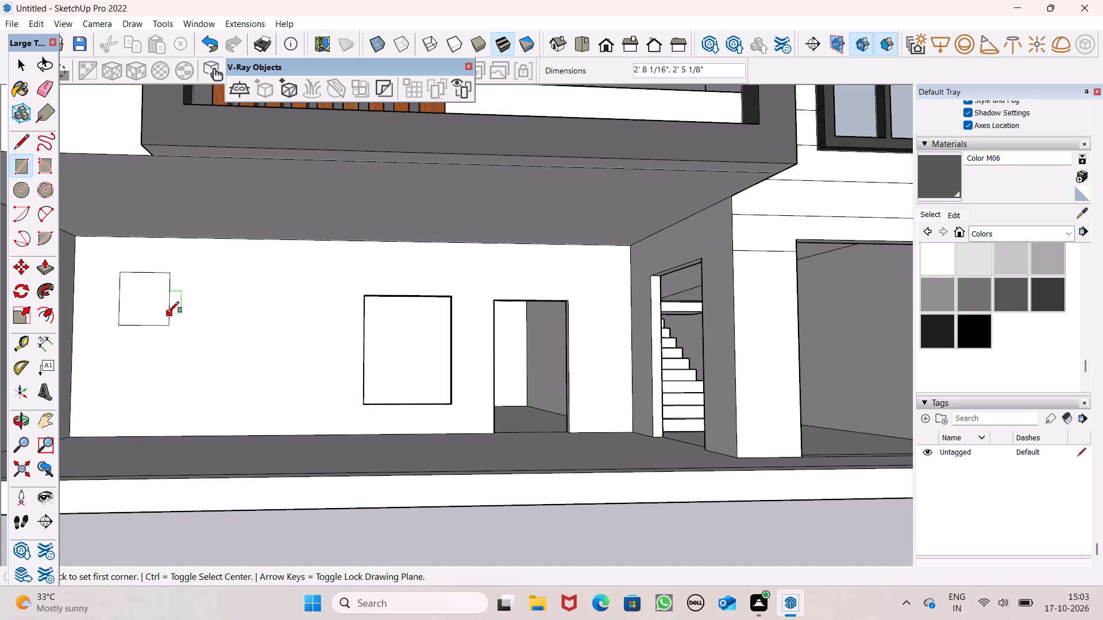
key("v")
key("space")
double_click(153, 313)
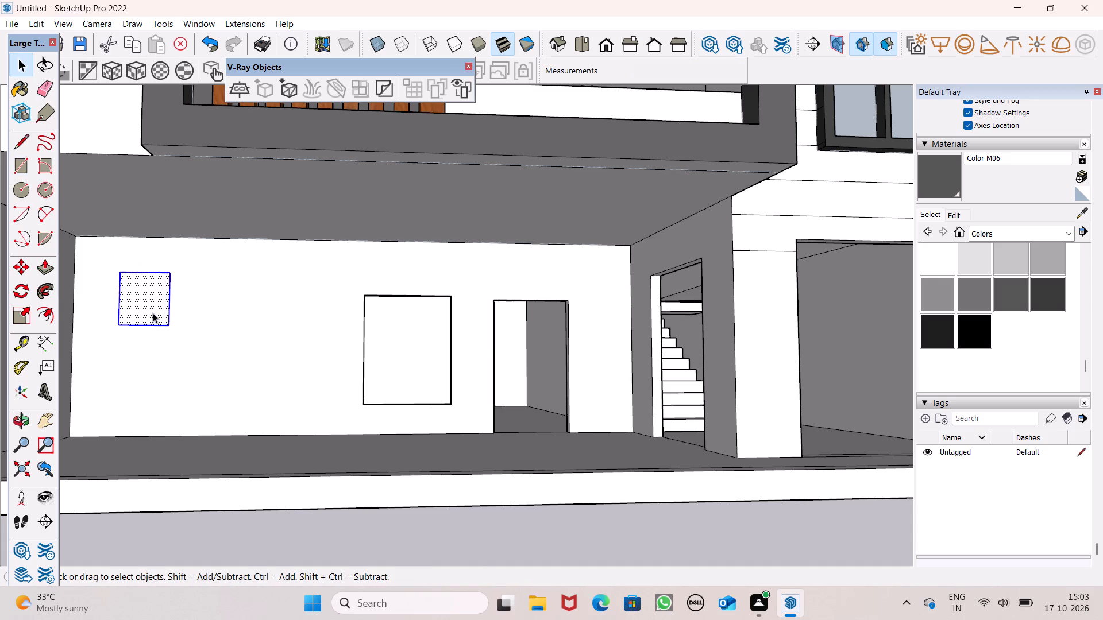
key("space")
scroll(325, 322, "down", 7)
left_click(215, 462)
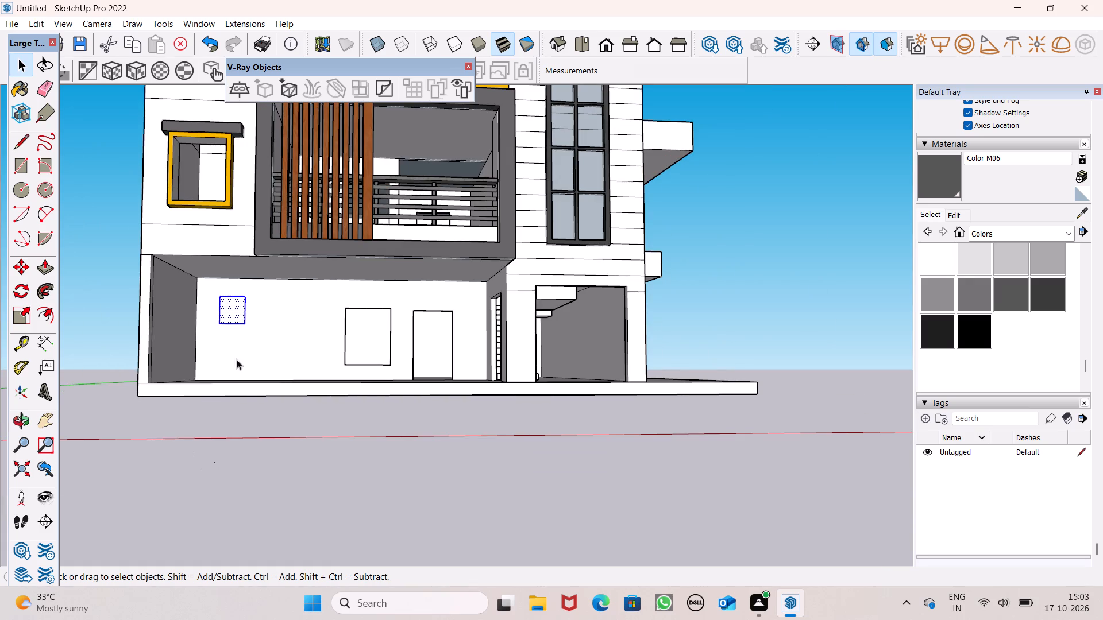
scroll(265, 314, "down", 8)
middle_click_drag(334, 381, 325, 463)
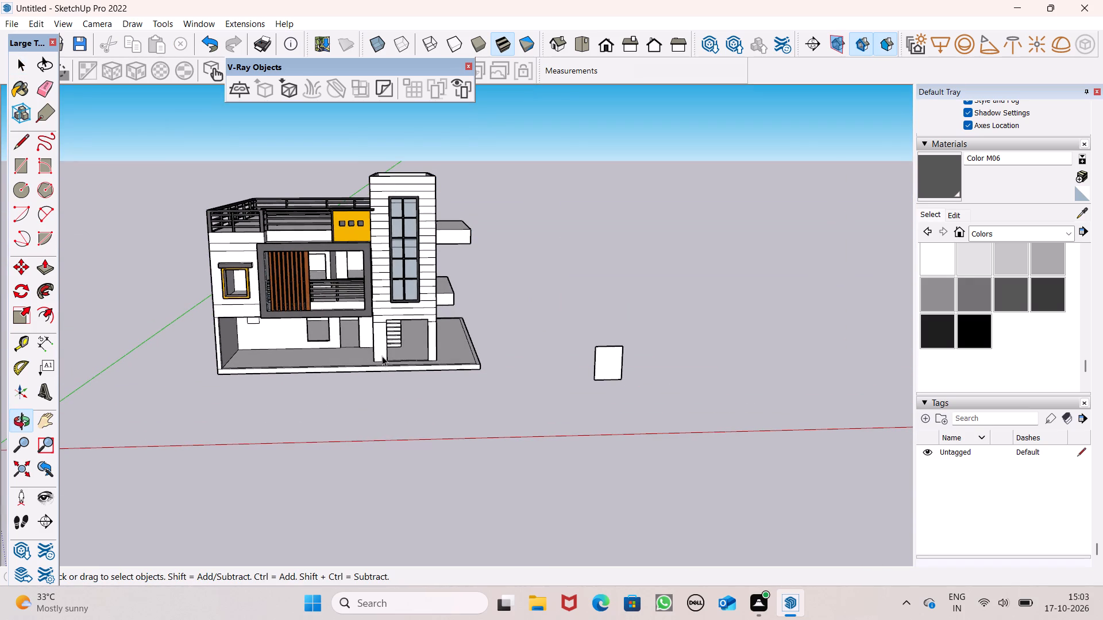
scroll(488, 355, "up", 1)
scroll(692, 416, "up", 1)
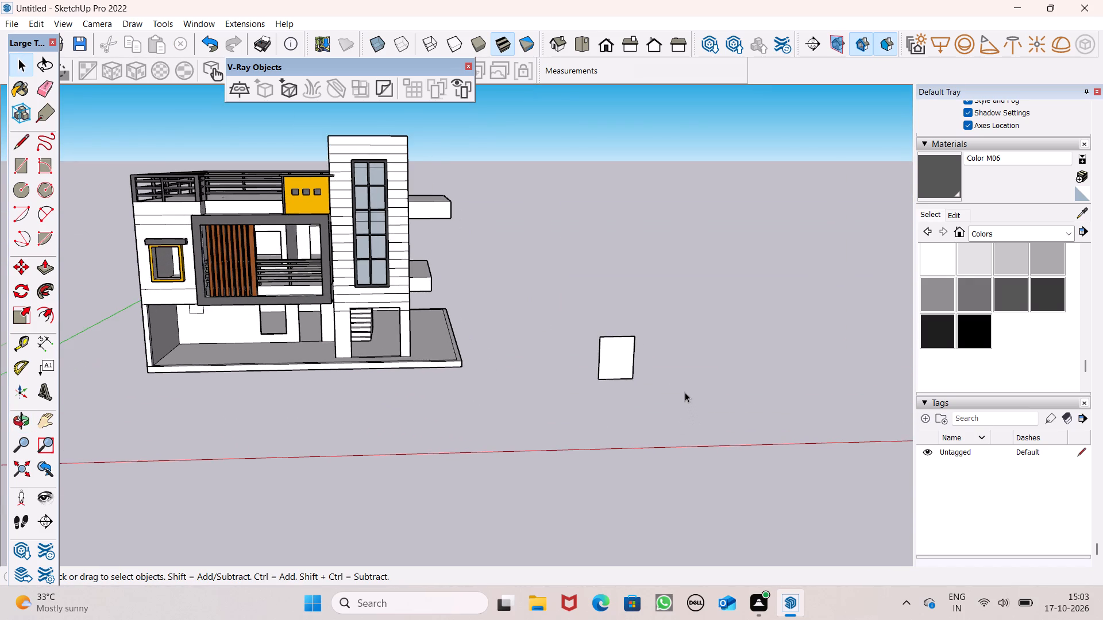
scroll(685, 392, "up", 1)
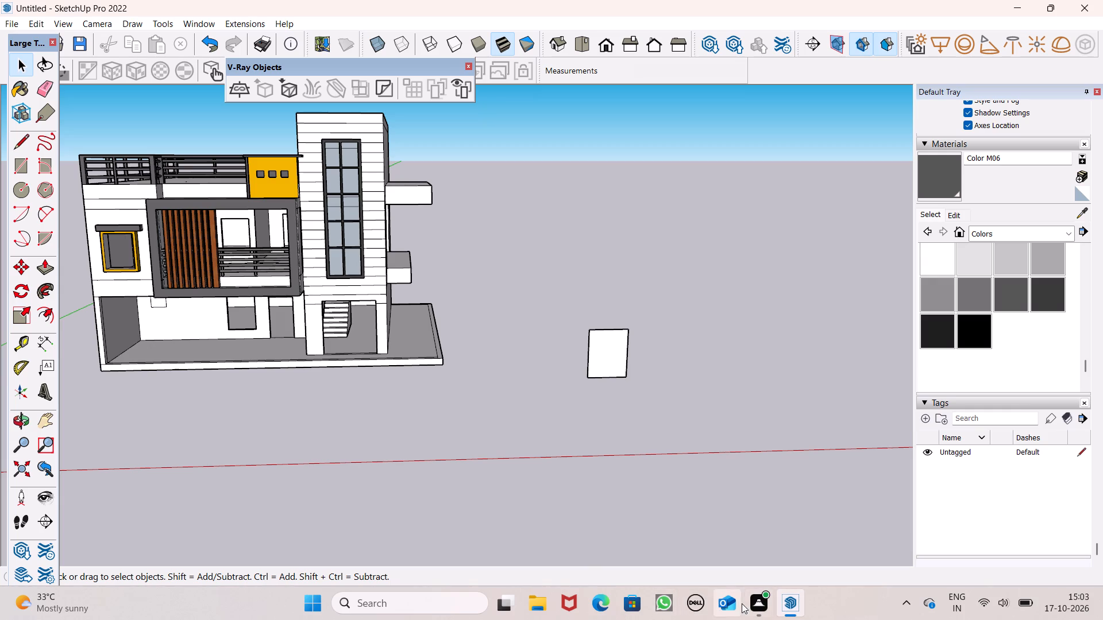
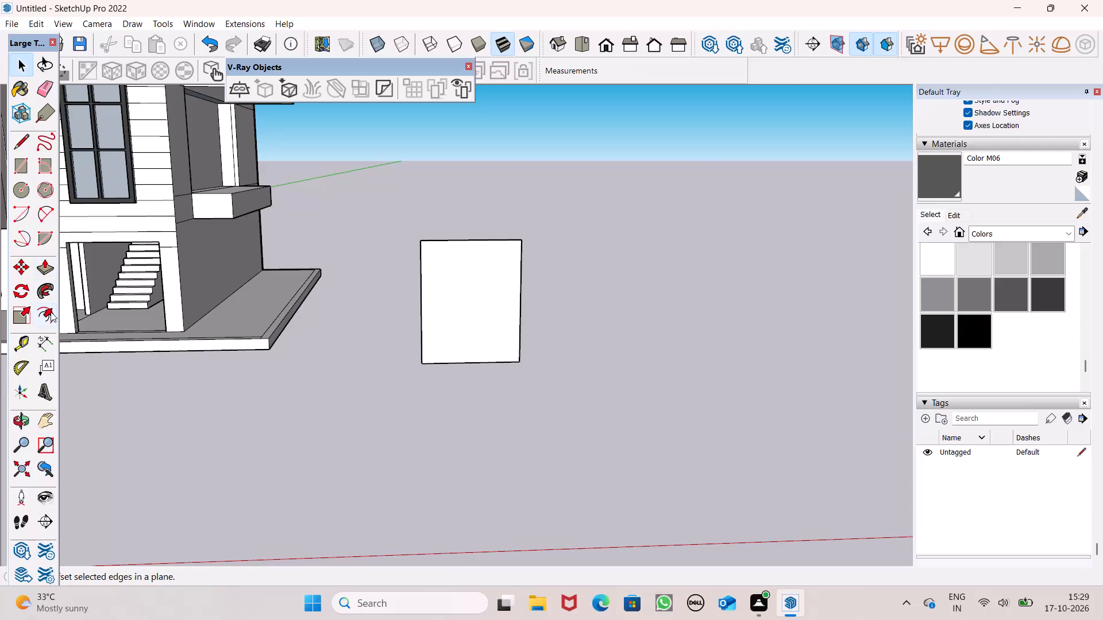
Offset the free-standing panel's outline inward to form a frame border around an inner rectangle about 4' 4" high.
left_click(50, 312)
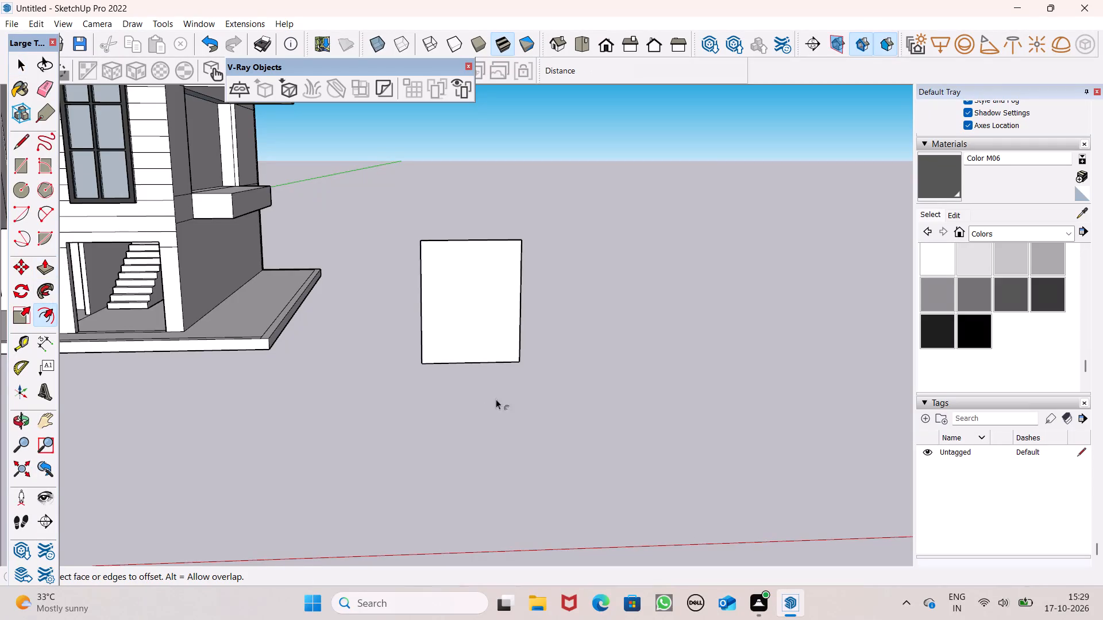
scroll(512, 396, "up", 4)
scroll(468, 374, "down", 2)
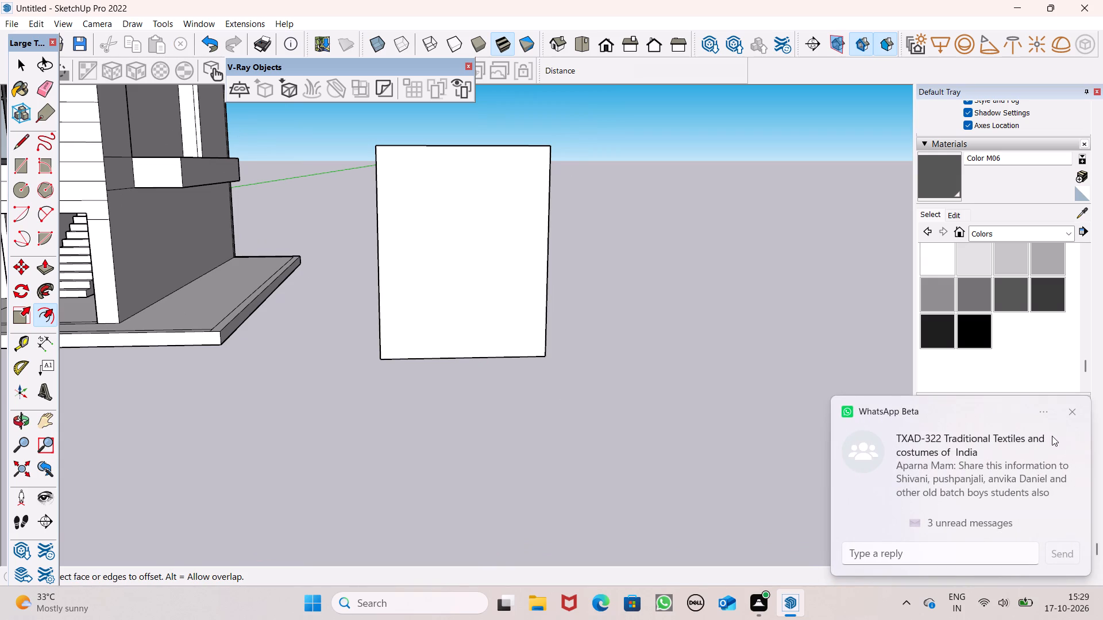
left_click(1072, 413)
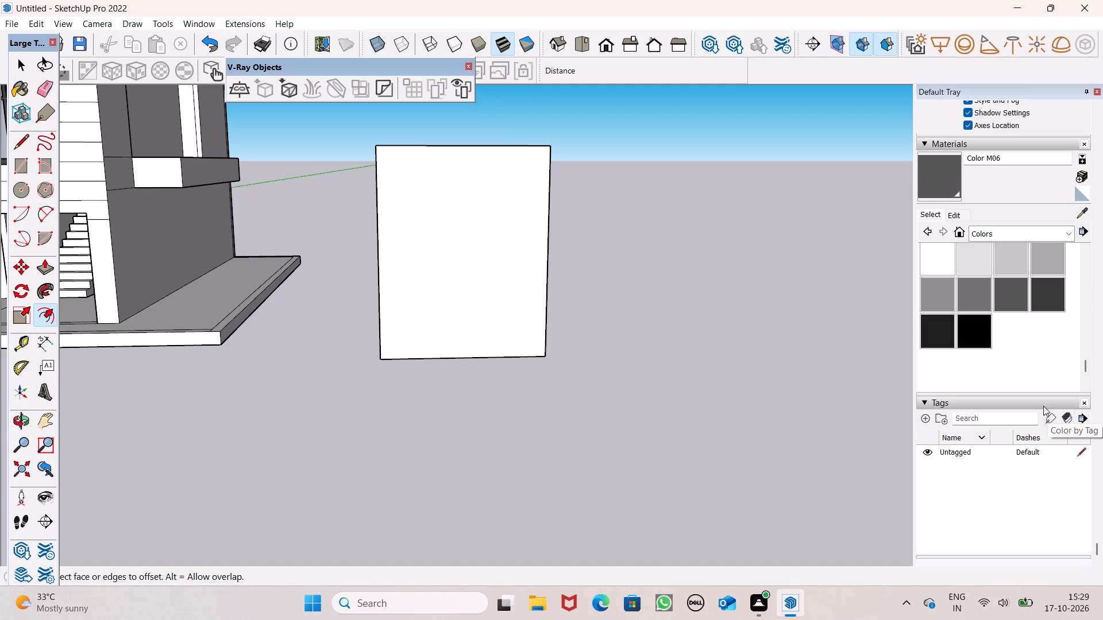
scroll(645, 99, "down", 2)
scroll(611, 69, "up", 6)
scroll(501, 165, "down", 2)
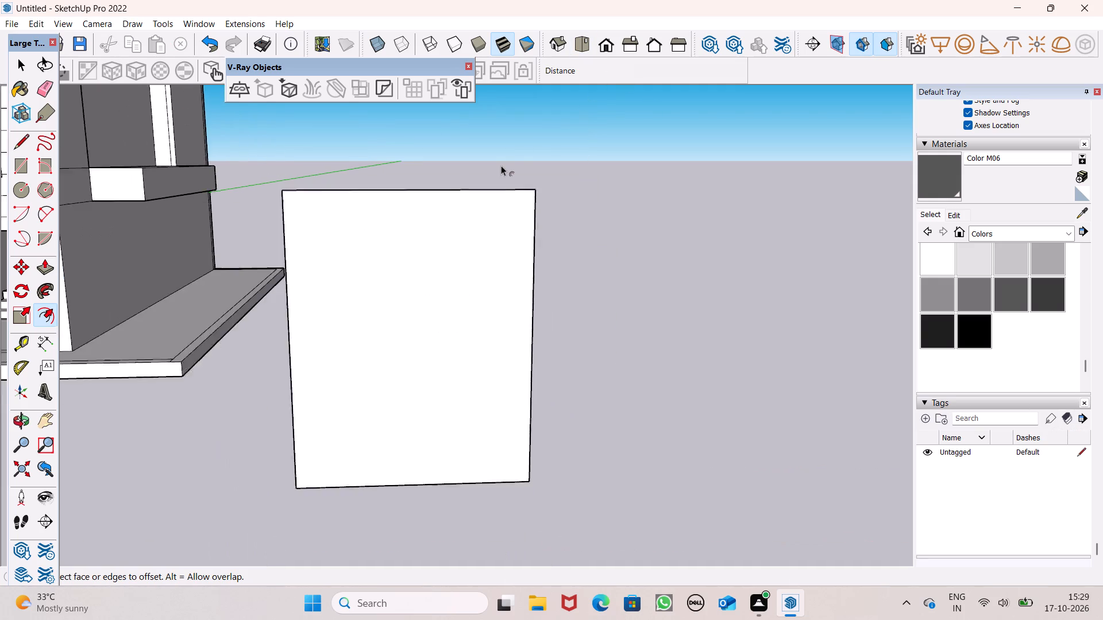
scroll(501, 165, "down", 3)
scroll(436, 186, "up", 2)
left_click(433, 185)
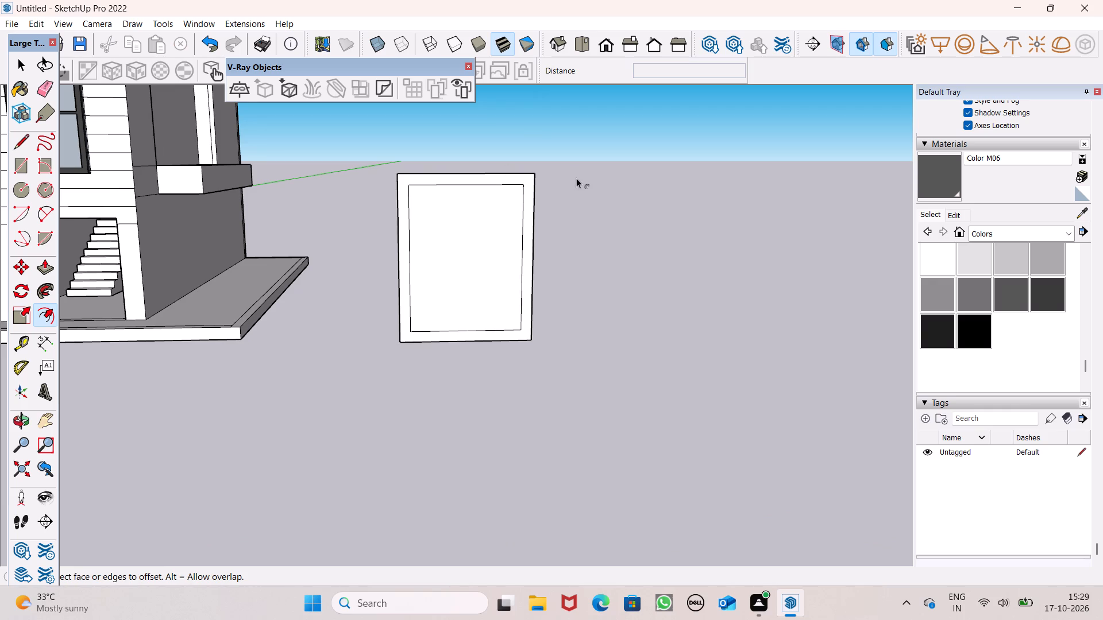
key("space")
left_click(642, 251)
Draw a vertical mullion strip about 2 5/8" wide and 4' 4" high across the panel's inner rectangle, near its middle.
middle_click_drag(699, 301, 659, 314)
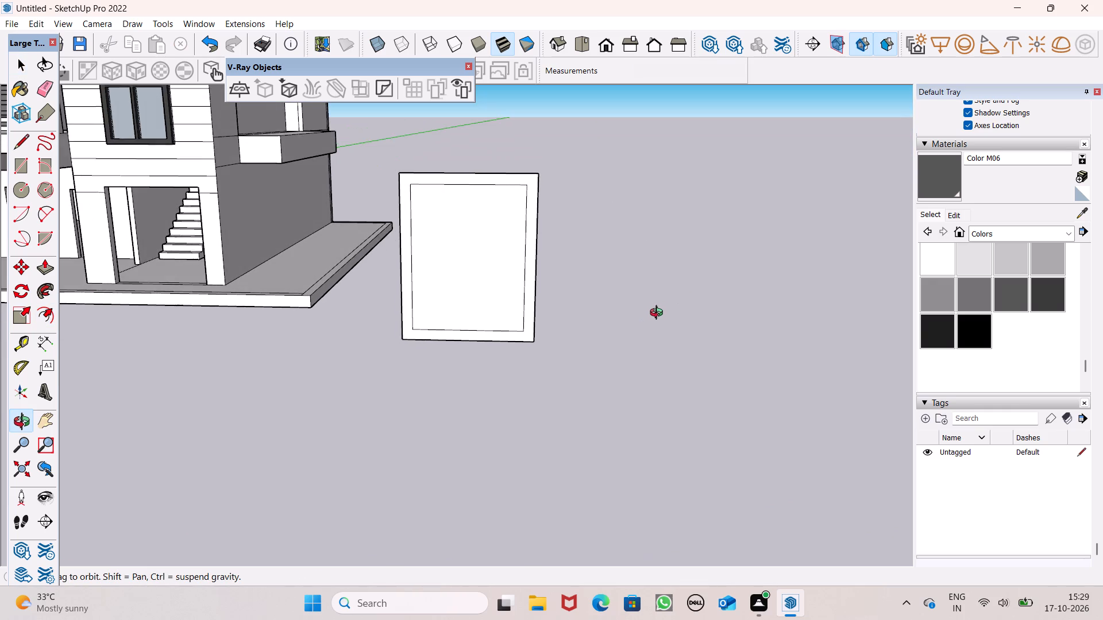
middle_click_drag(659, 314, 666, 304)
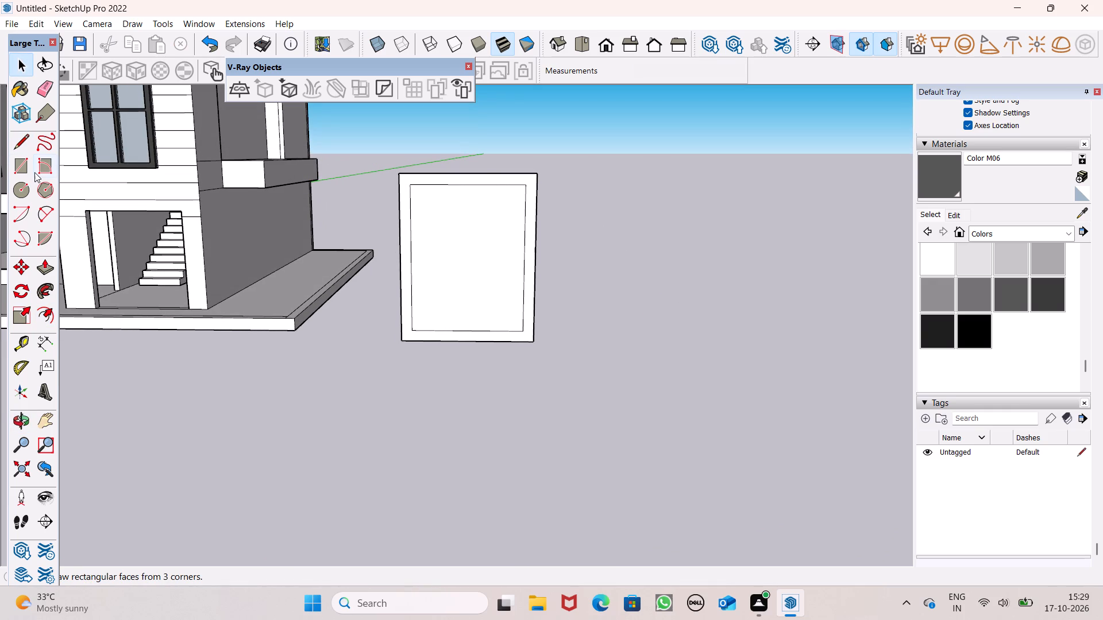
left_click(34, 172)
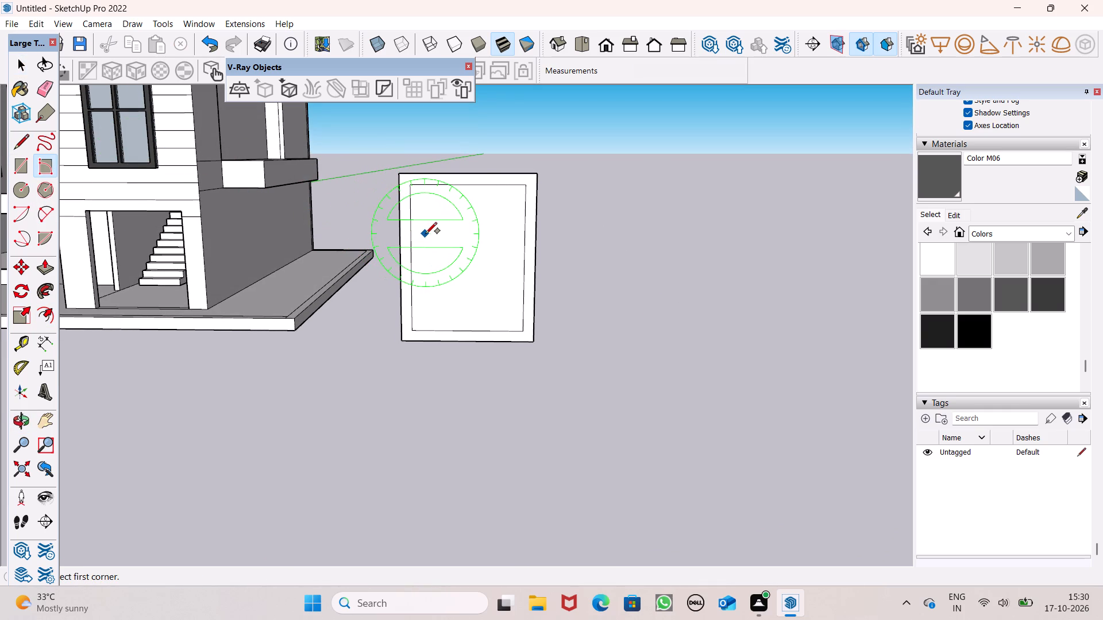
scroll(426, 234, "up", 2)
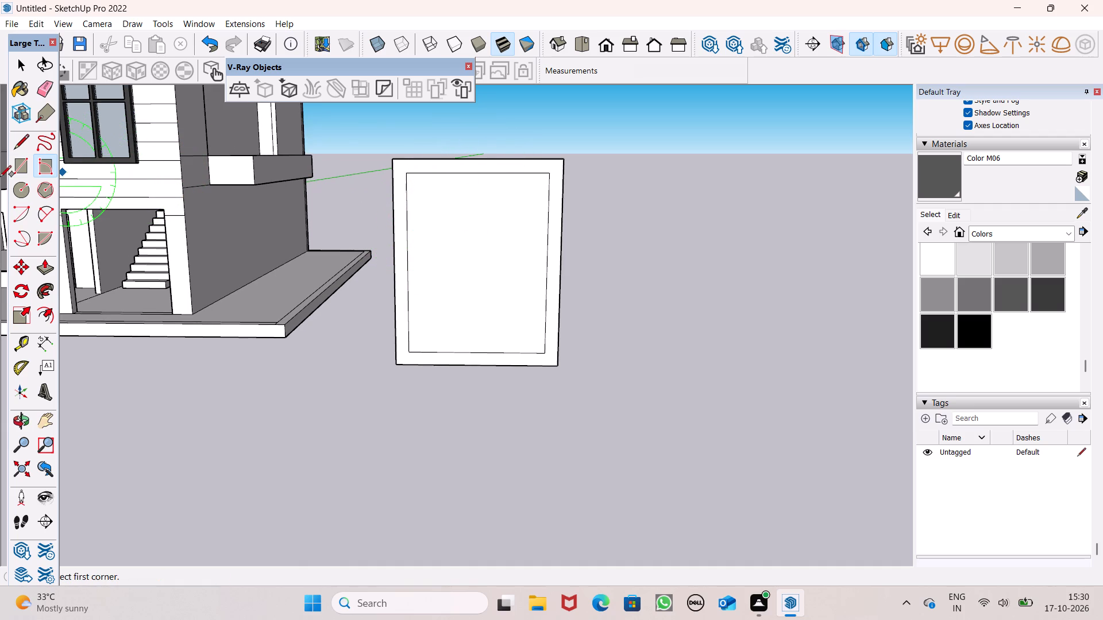
left_click(28, 164)
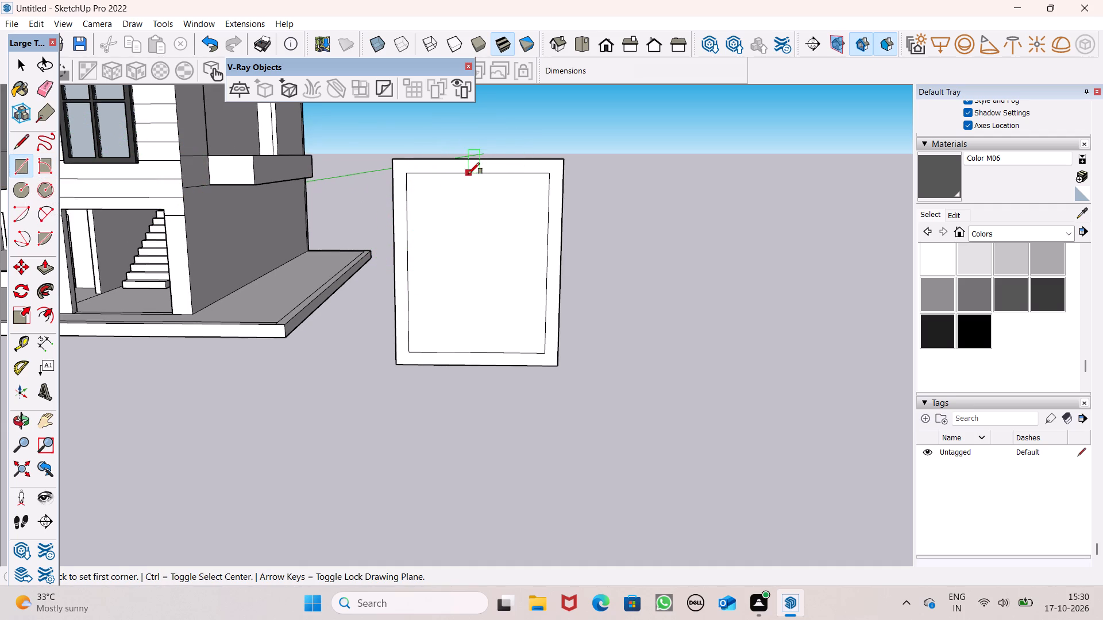
left_click(470, 175)
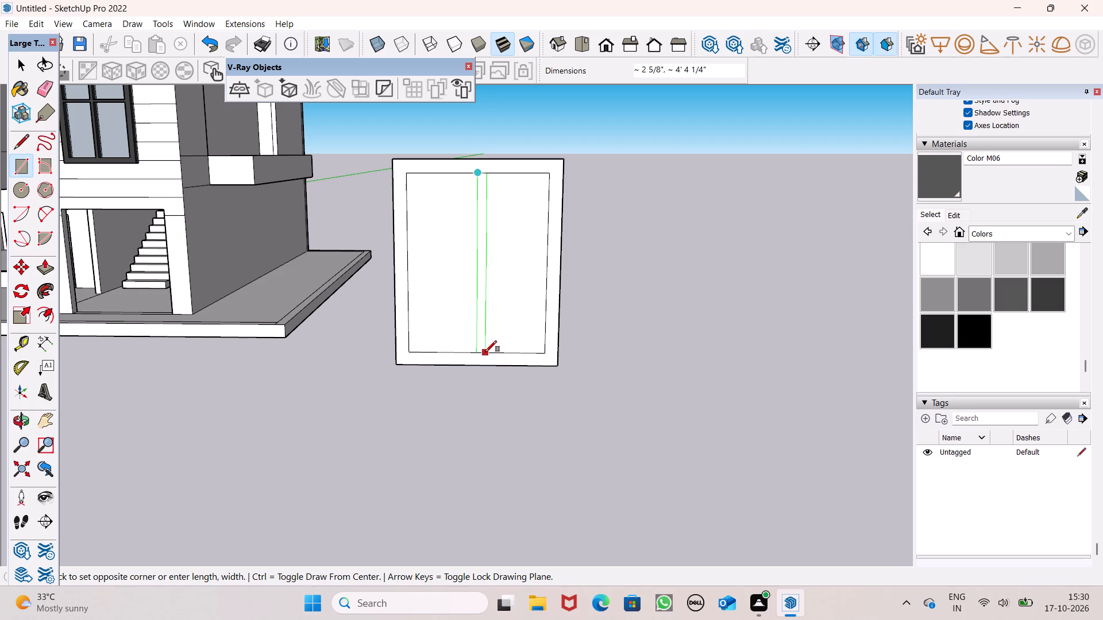
left_click(485, 352)
key("space")
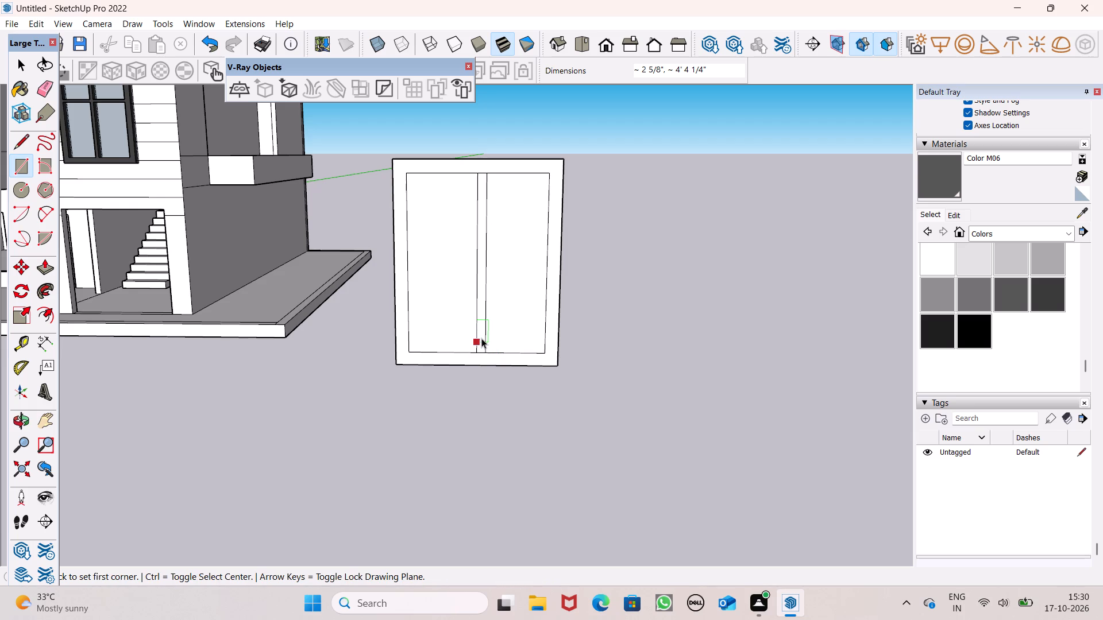
Move the vertical mullion strip slightly sideways to centre it within the panel's inner rectangle.
double_click(481, 338)
key("m")
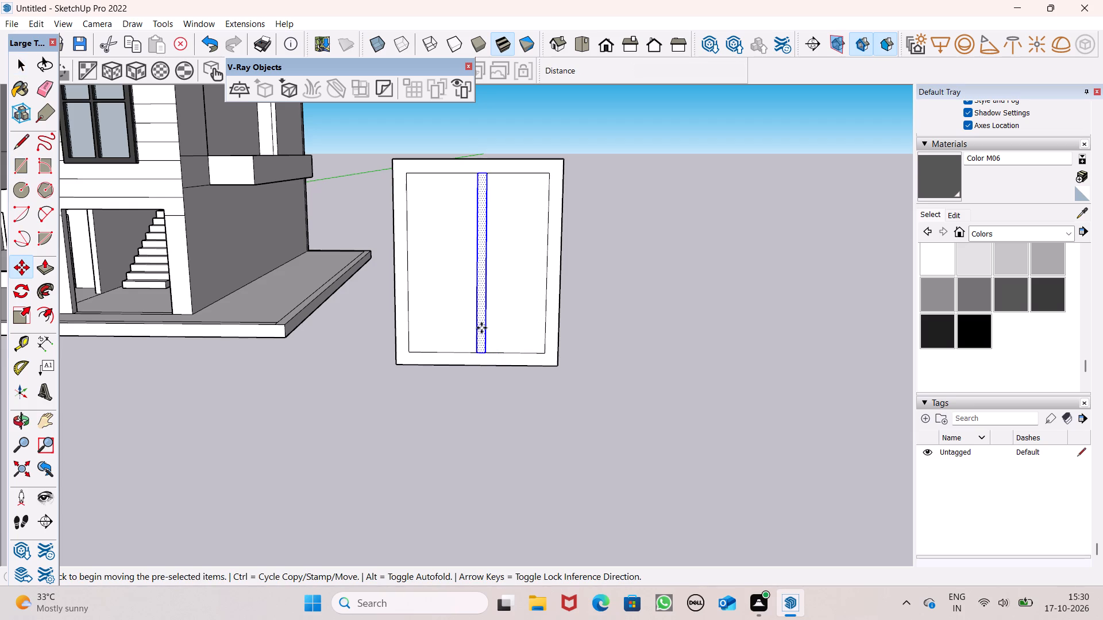
key("Return")
left_click_drag(489, 354, 468, 356)
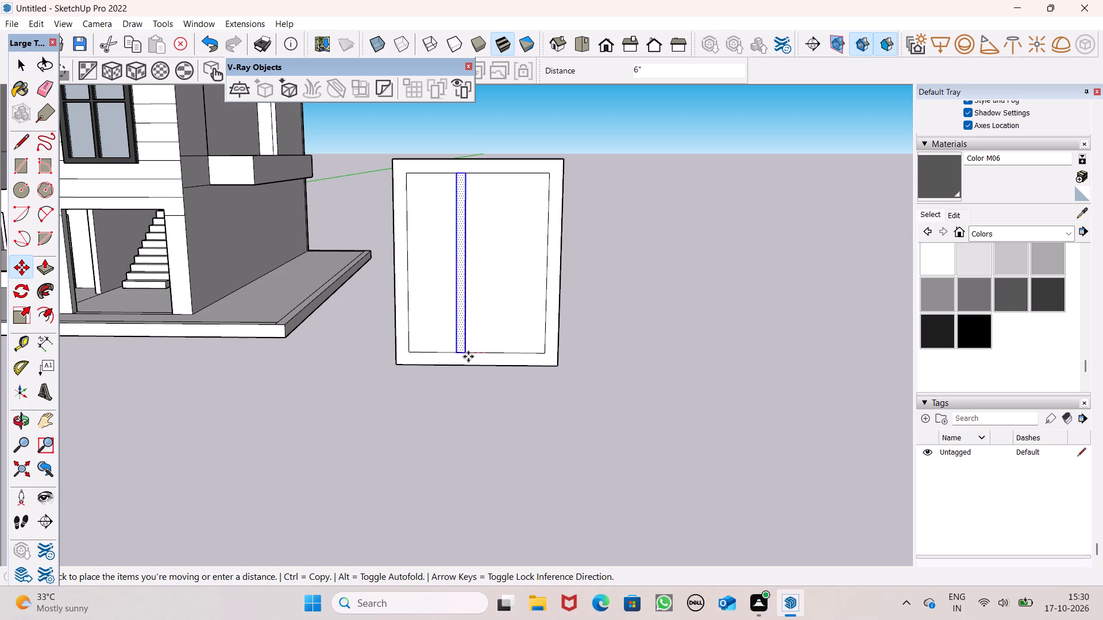
left_click_drag(468, 356, 480, 354)
key("space")
left_click(600, 454)
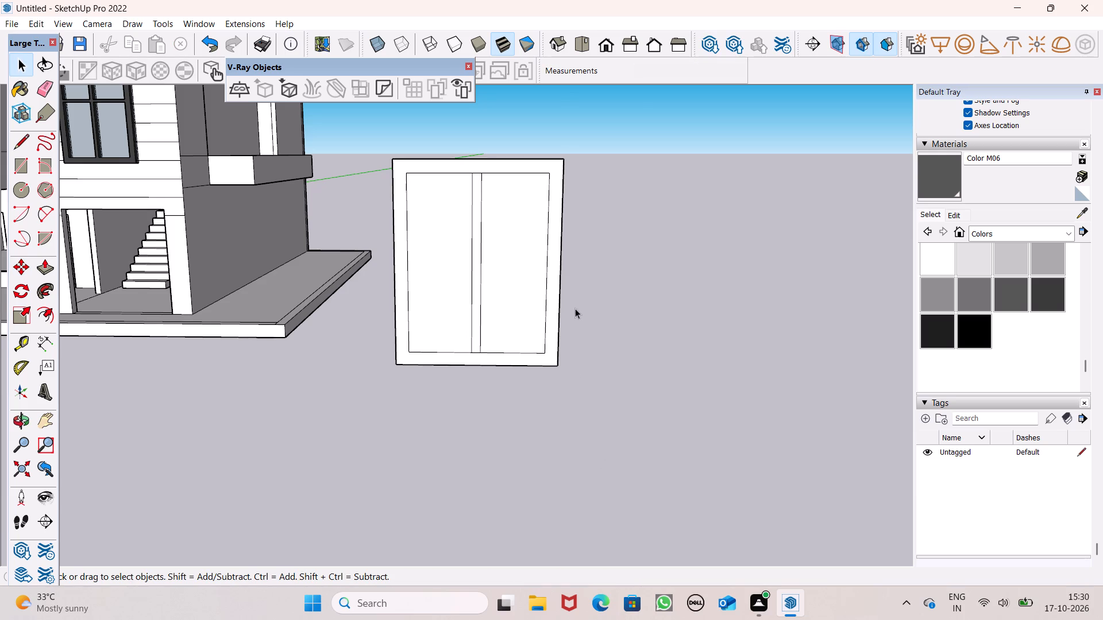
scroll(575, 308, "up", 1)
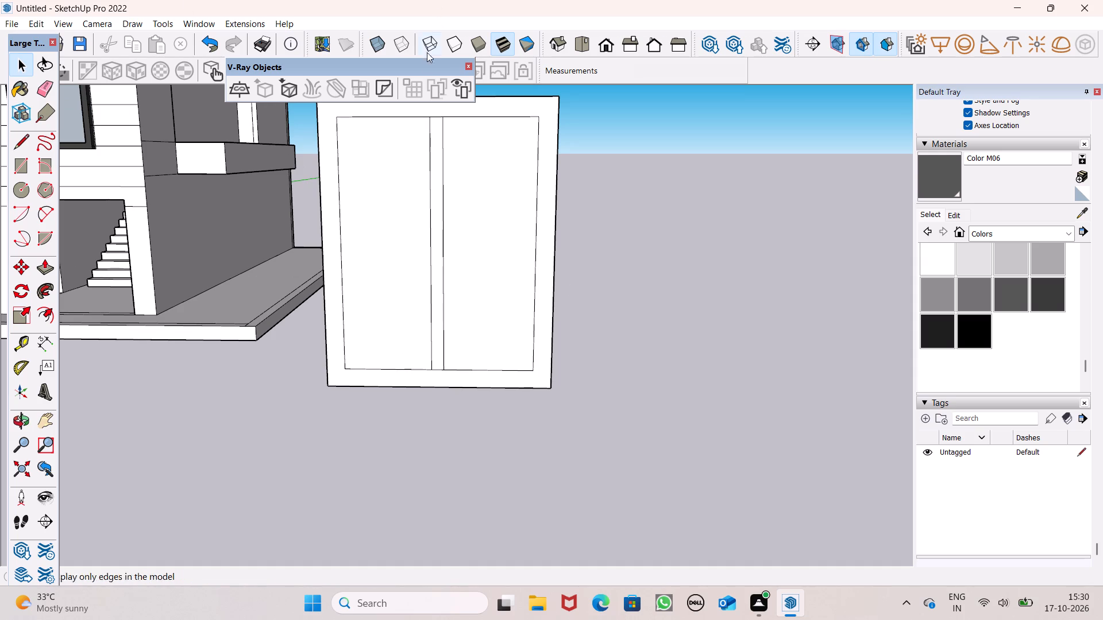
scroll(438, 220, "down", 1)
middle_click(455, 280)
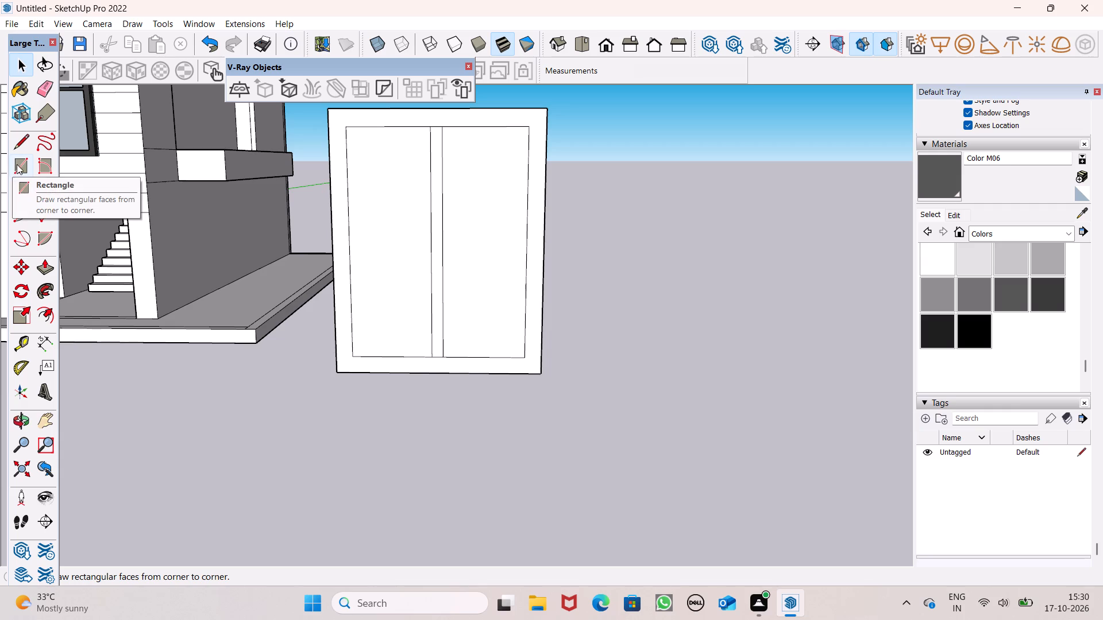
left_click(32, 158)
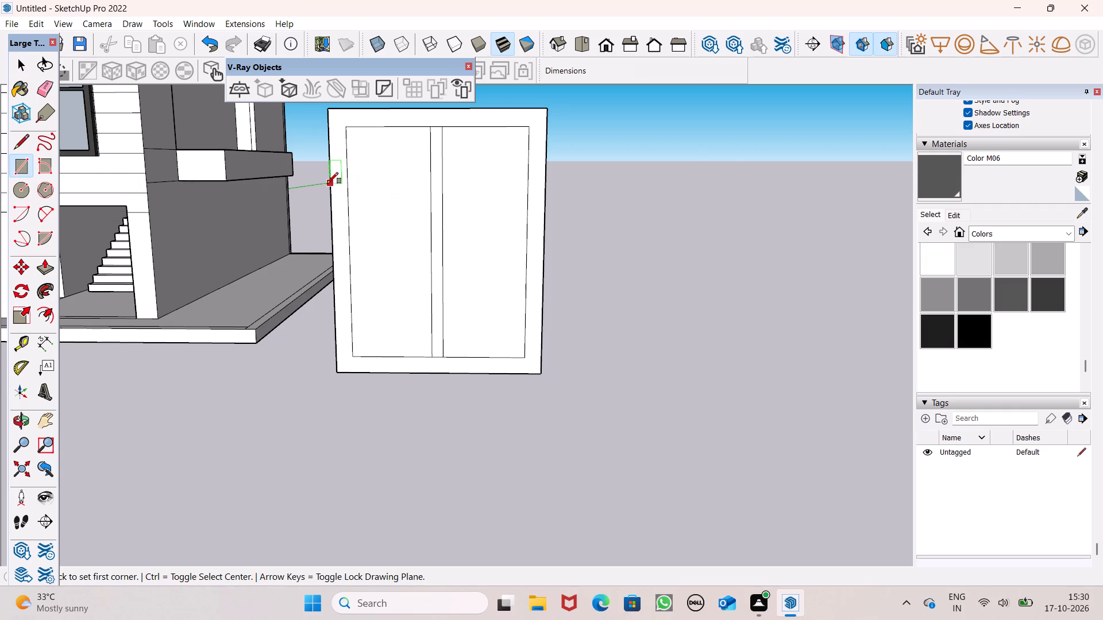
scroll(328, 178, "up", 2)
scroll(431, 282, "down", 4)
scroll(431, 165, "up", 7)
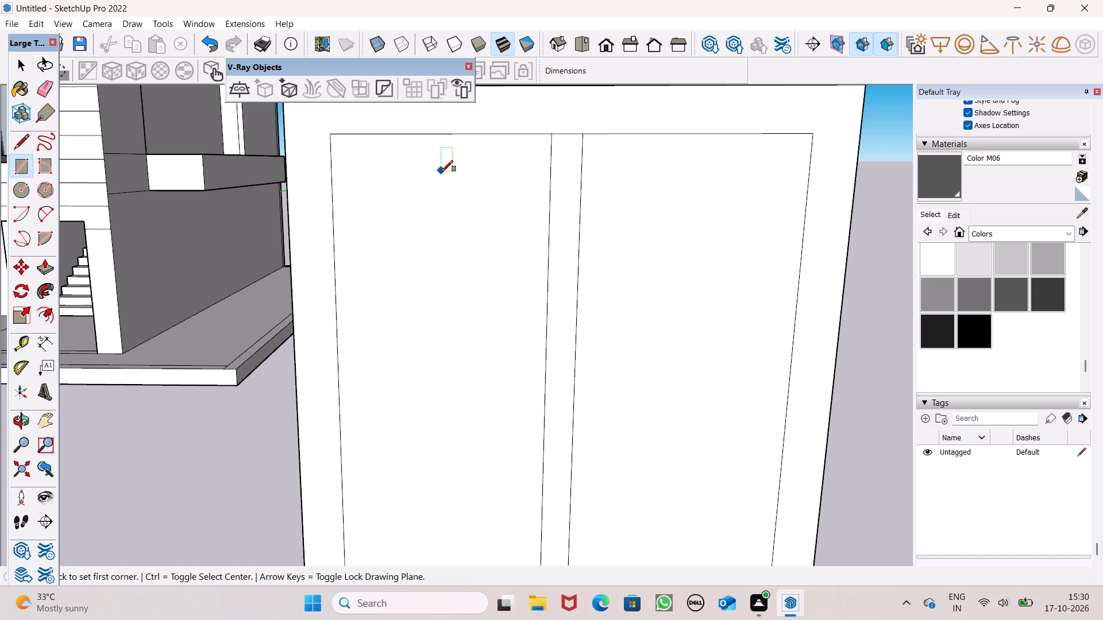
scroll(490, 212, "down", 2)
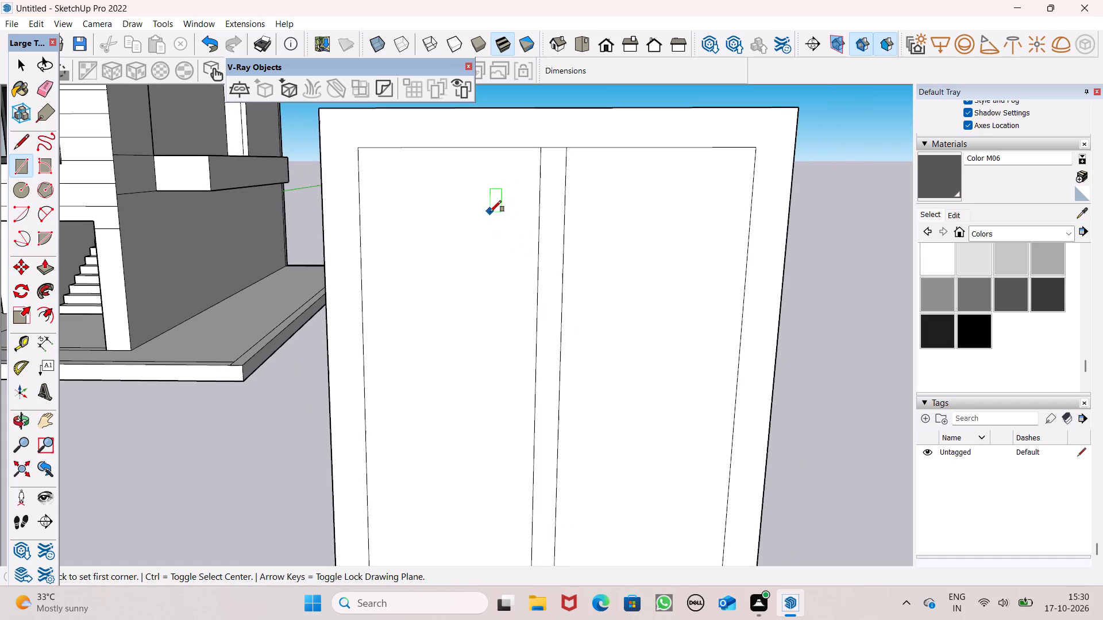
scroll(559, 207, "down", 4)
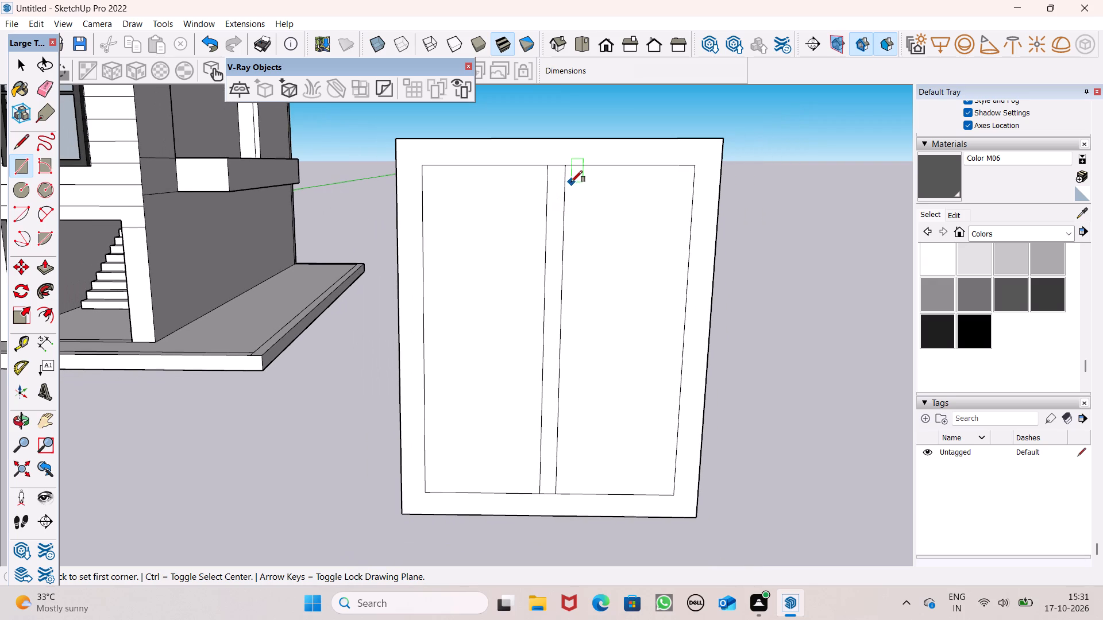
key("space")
Extrude the window panel's outer frame border 6" on its blue-grey back face.
scroll(569, 176, "down", 5)
middle_click_drag(620, 257, 273, 290)
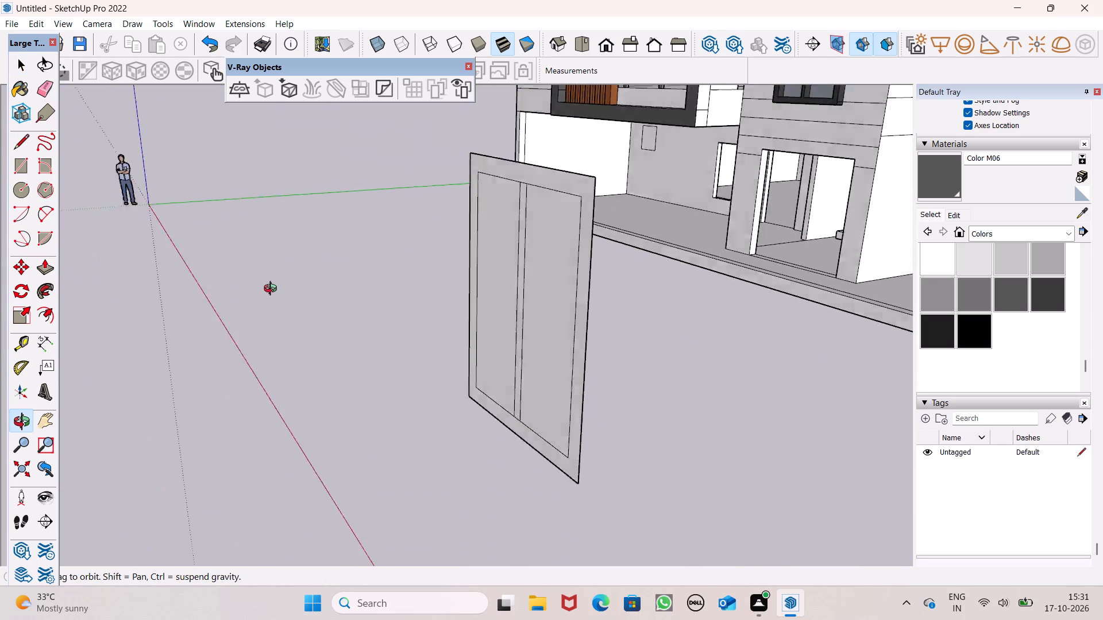
middle_click_drag(273, 290, 1, 288)
left_click(40, 265)
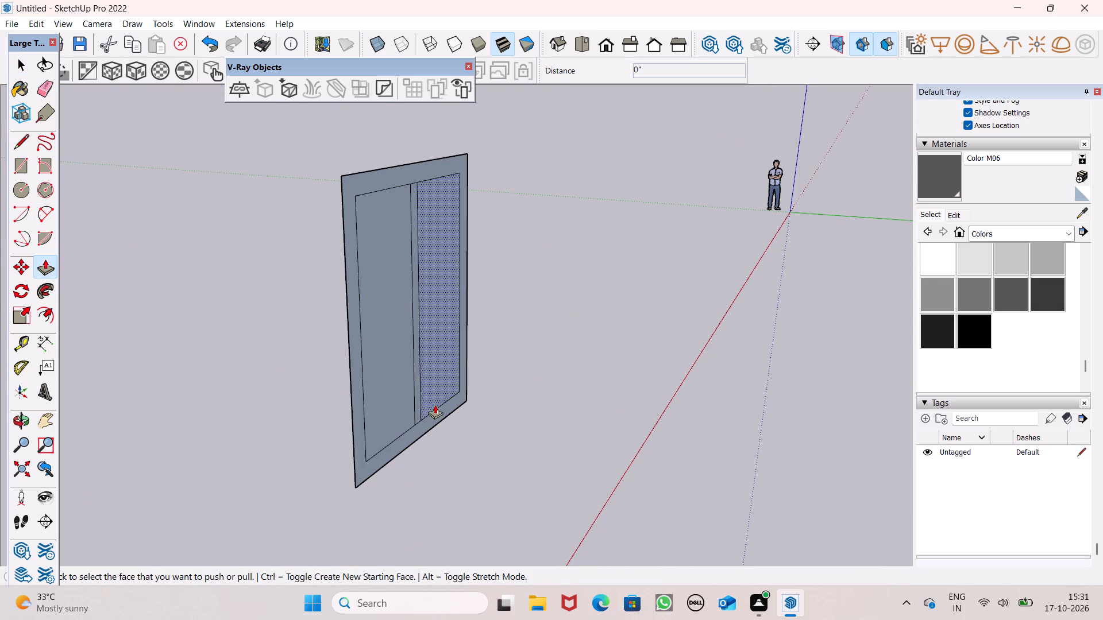
middle_click_drag(497, 463, 371, 456)
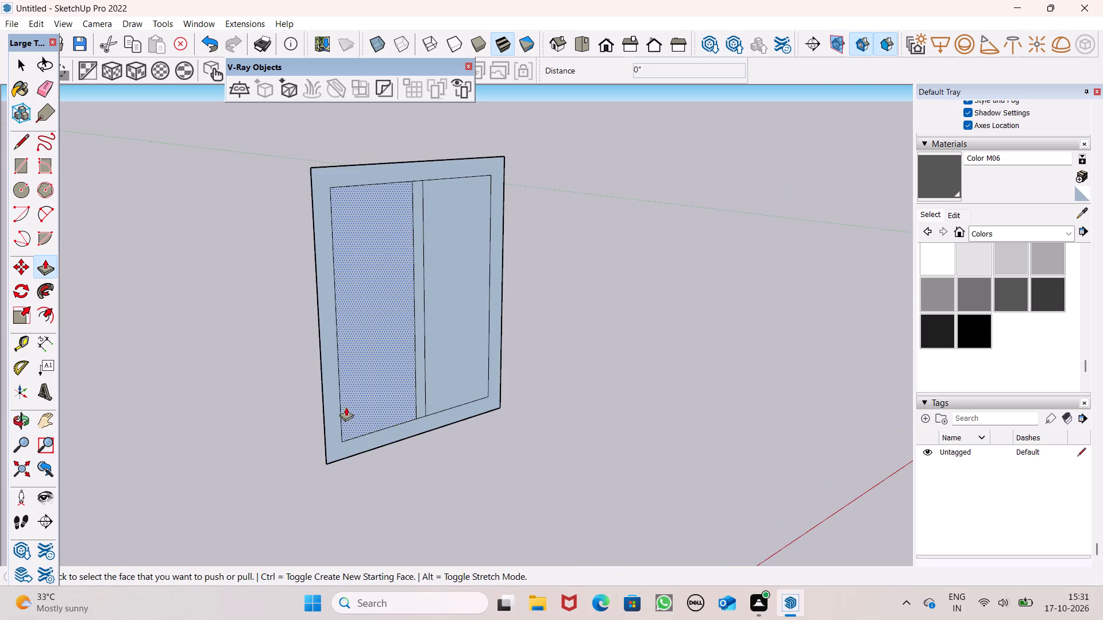
left_click_drag(348, 451, 364, 464)
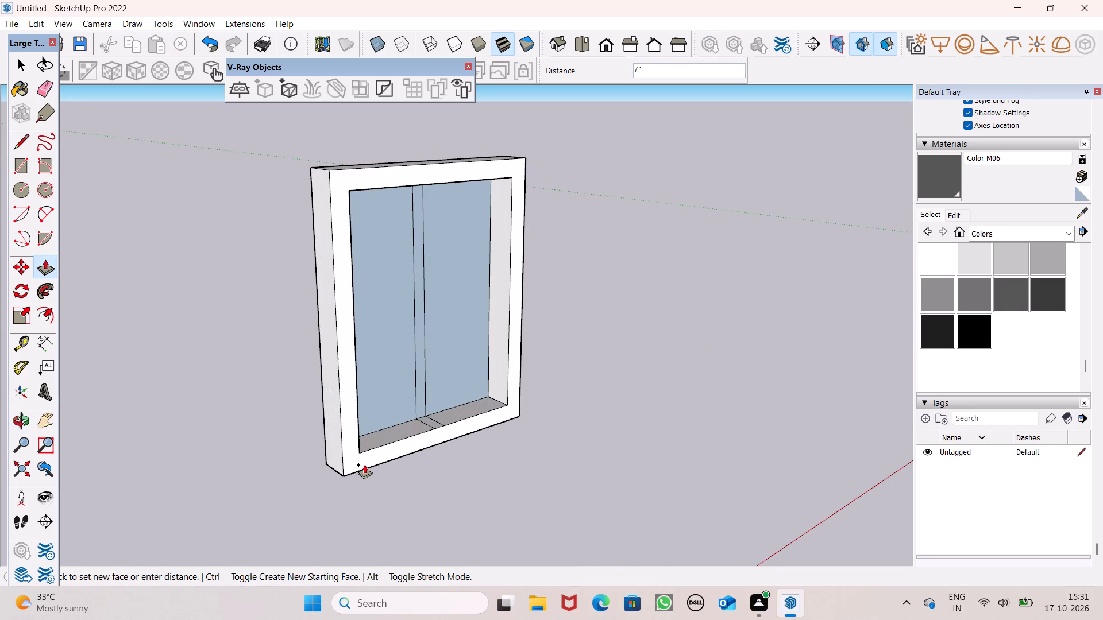
left_click_drag(364, 464, 365, 464)
key("6")
key("BackSpace")
key("6")
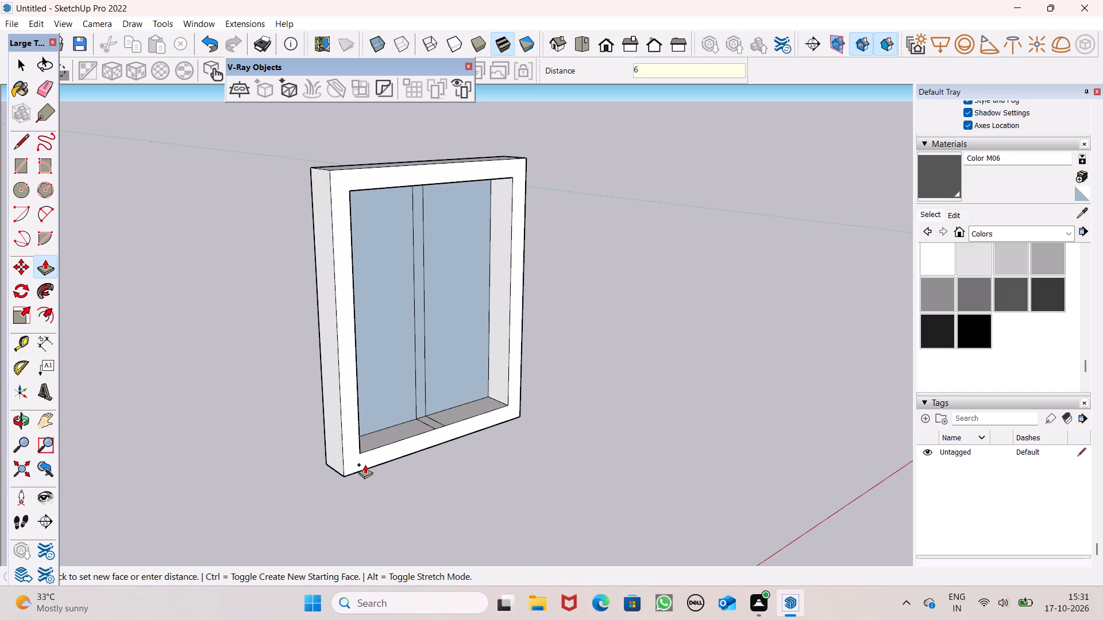
key("shift+quotedbl")
left_click_drag(365, 464, 366, 463)
key("Return")
Extrude the central mullion strip 6" so it sits flush with the window's outer frame.
middle_click_drag(475, 459, 425, 502)
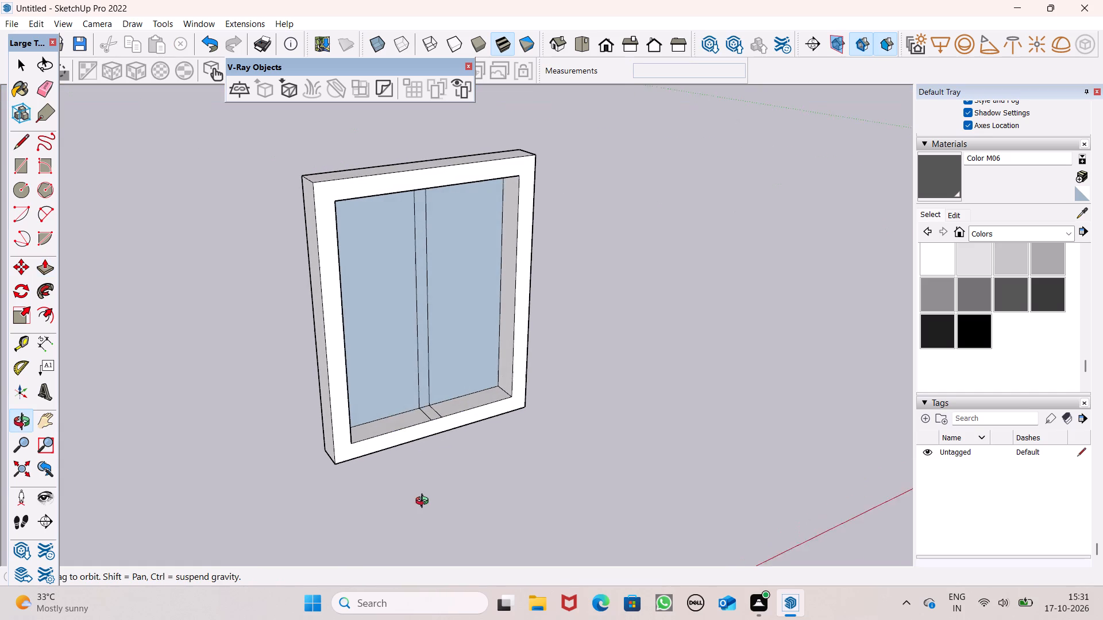
middle_click_drag(425, 502, 424, 498)
scroll(428, 444, "up", 2)
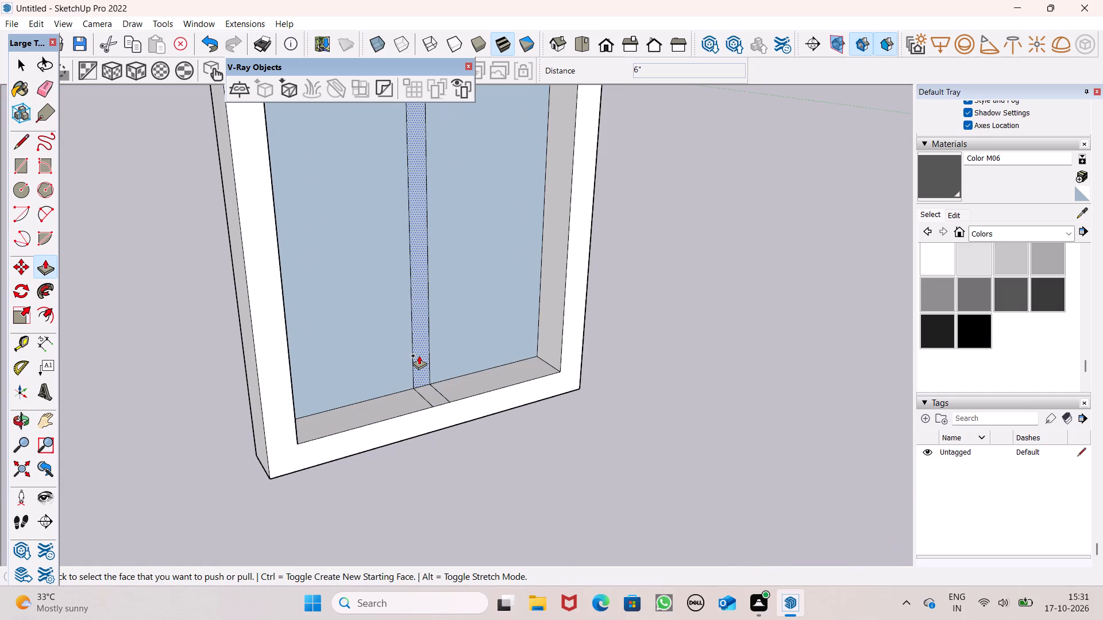
left_click_drag(419, 364, 420, 415)
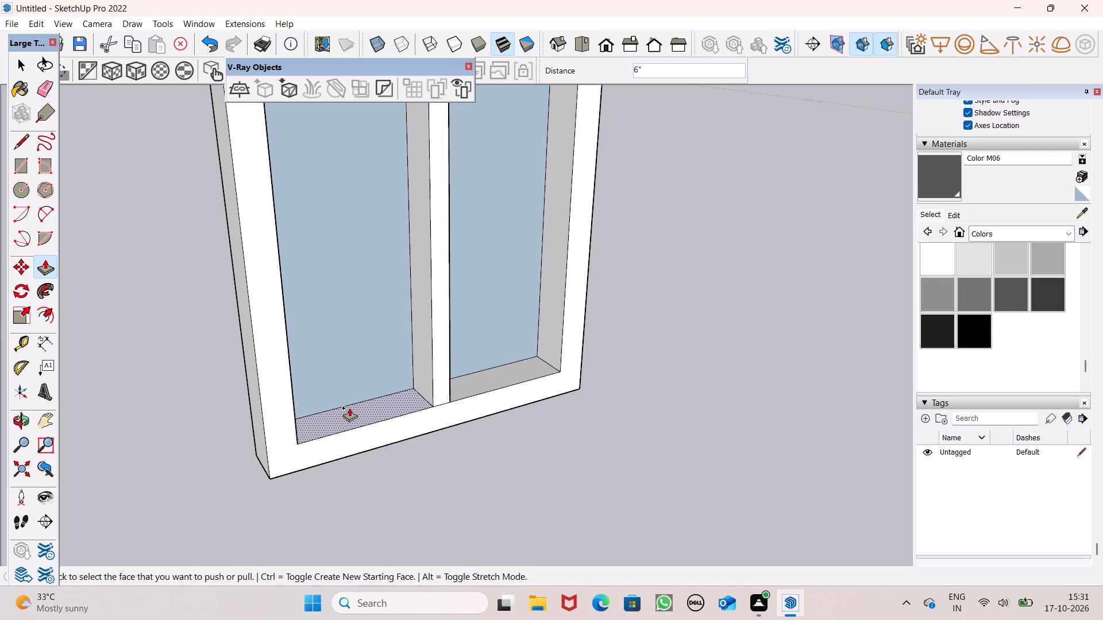
key("space")
Examine the window panel from its flat opposite side, with the house facade behind it.
scroll(296, 428, "down", 3)
middle_click_drag(302, 443, 345, 424)
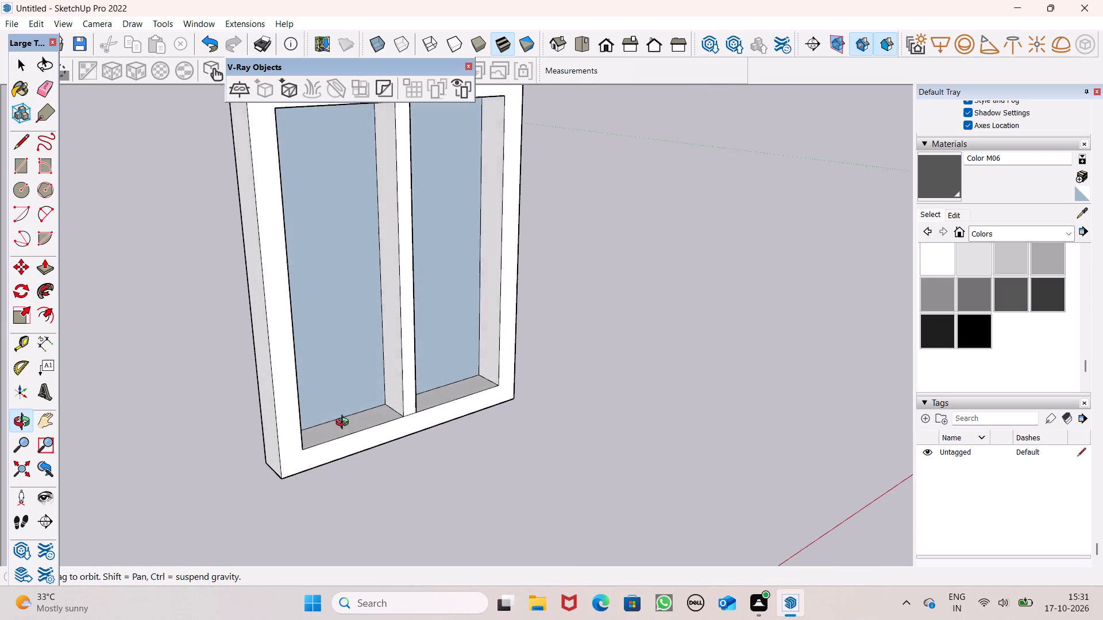
middle_click_drag(345, 424, 816, 408)
scroll(228, 460, "up", 1)
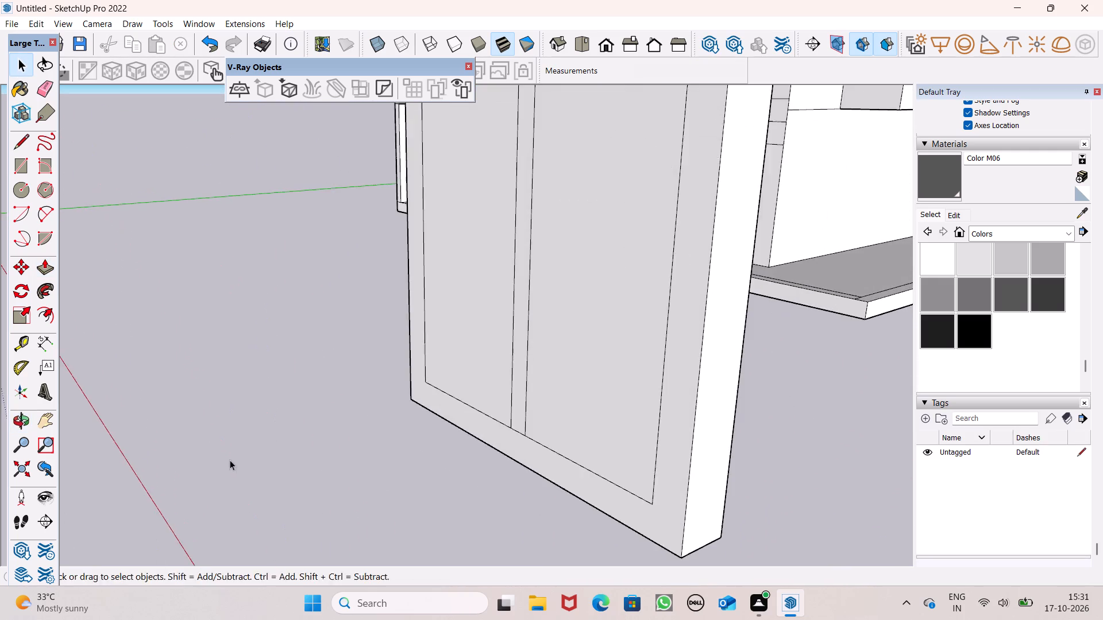
middle_click_drag(284, 478, 465, 441)
scroll(160, 458, "down", 2)
middle_click_drag(123, 463, 160, 460)
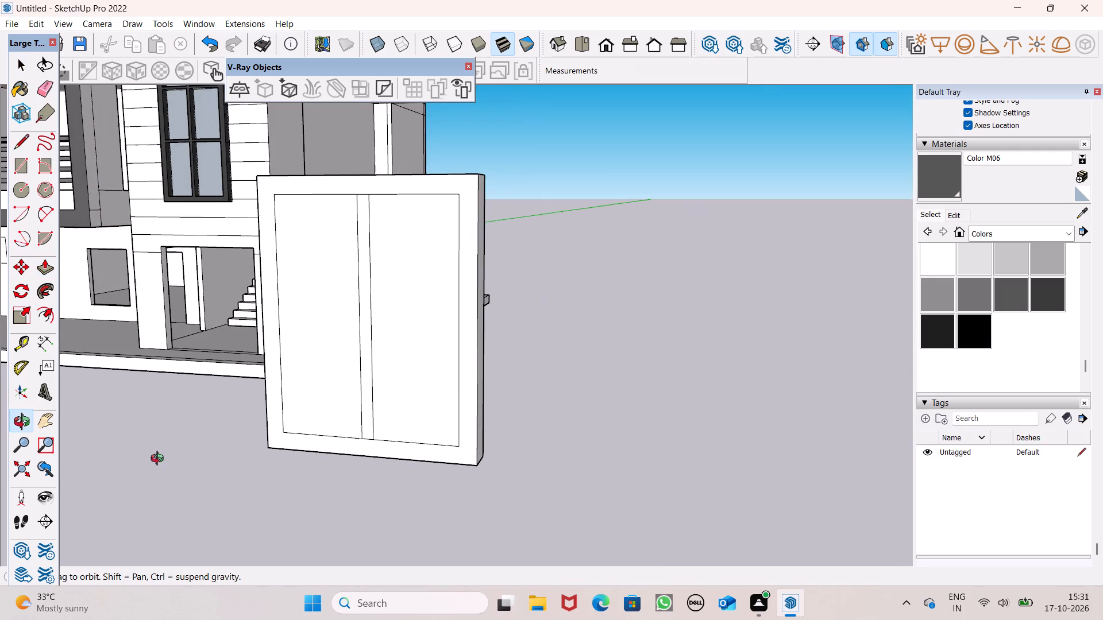
middle_click_drag(160, 460, 164, 456)
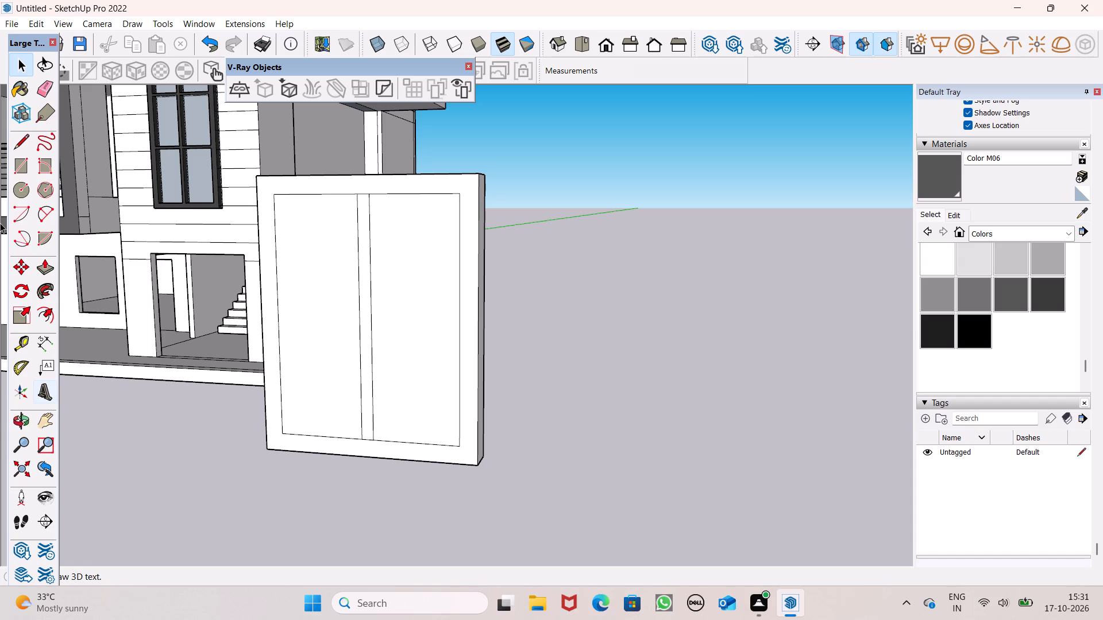
scroll(356, 256, "down", 2)
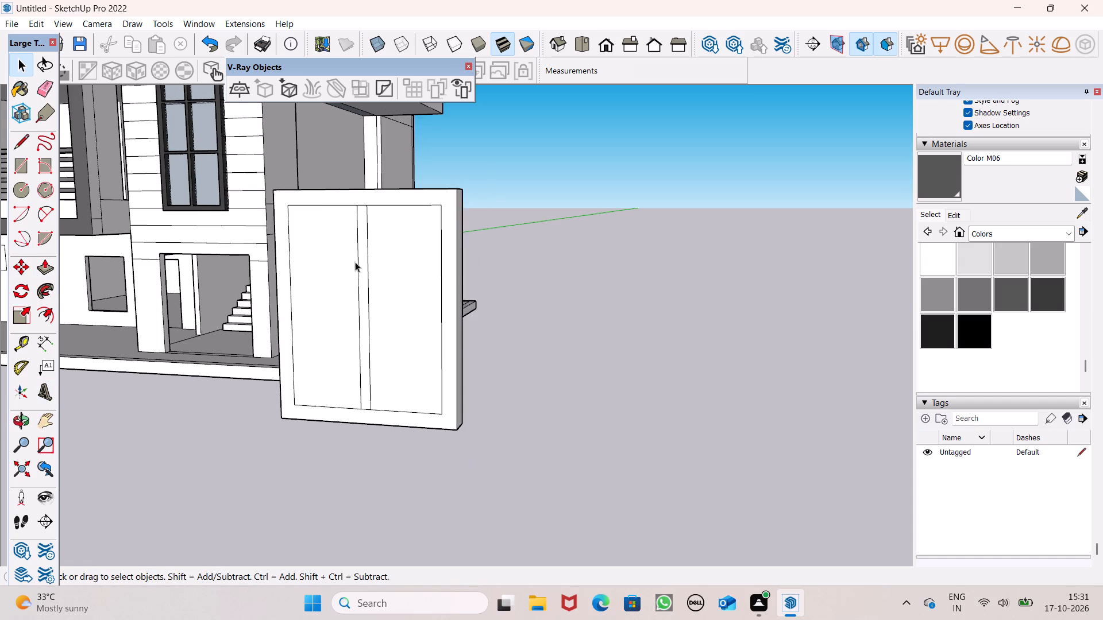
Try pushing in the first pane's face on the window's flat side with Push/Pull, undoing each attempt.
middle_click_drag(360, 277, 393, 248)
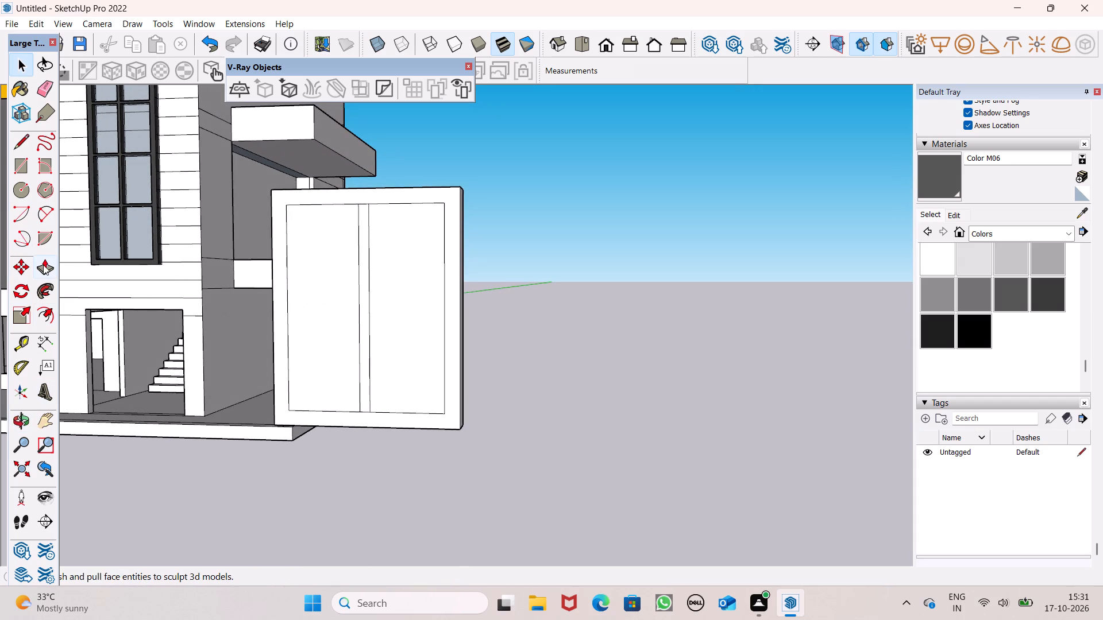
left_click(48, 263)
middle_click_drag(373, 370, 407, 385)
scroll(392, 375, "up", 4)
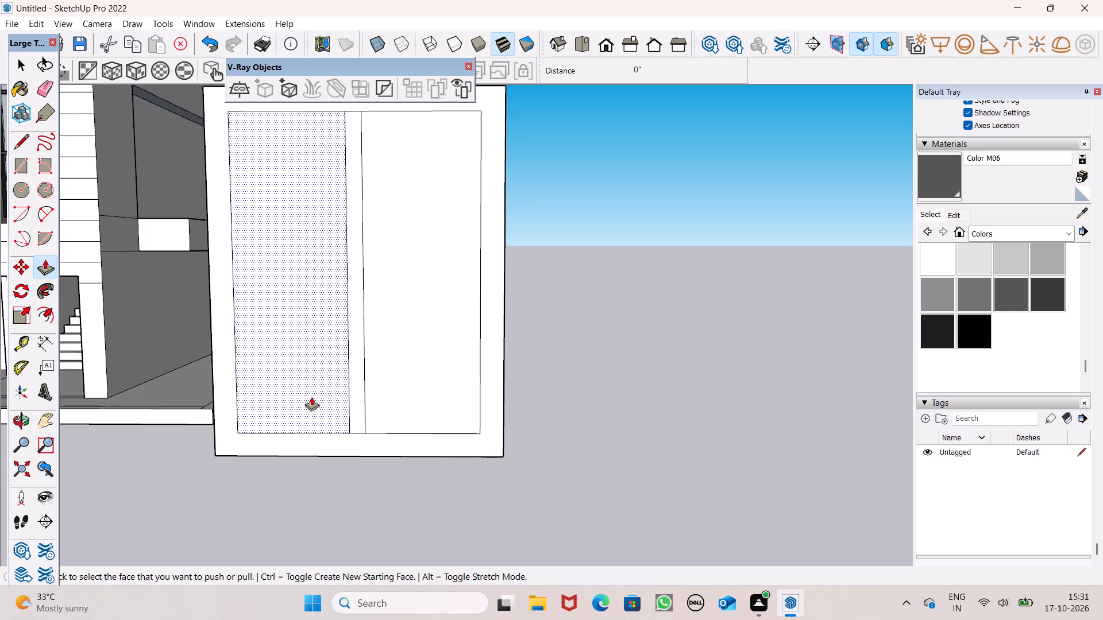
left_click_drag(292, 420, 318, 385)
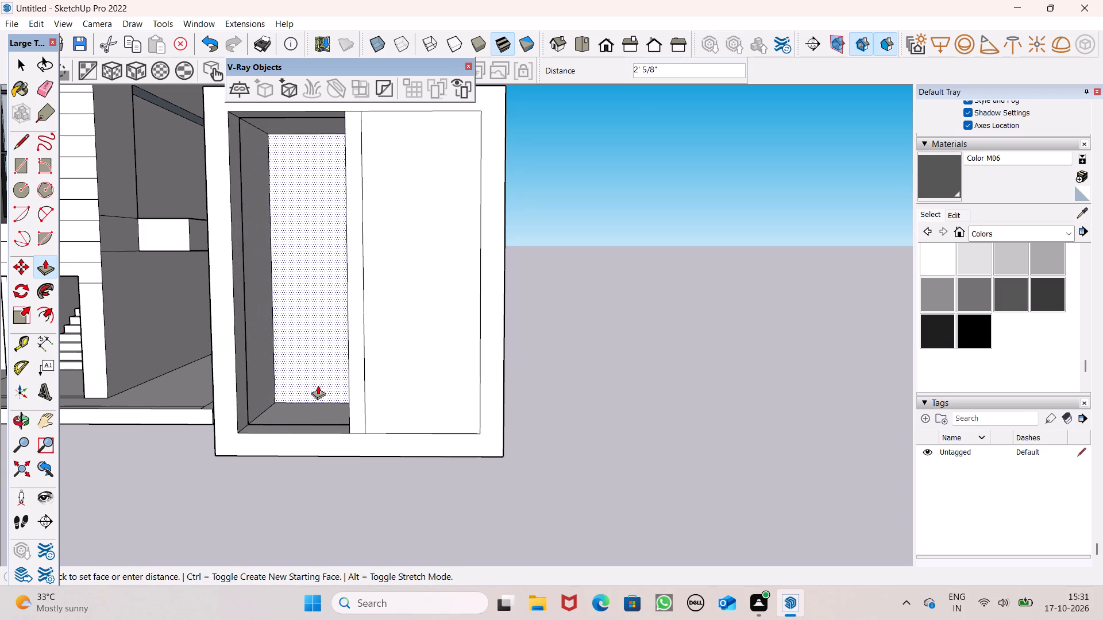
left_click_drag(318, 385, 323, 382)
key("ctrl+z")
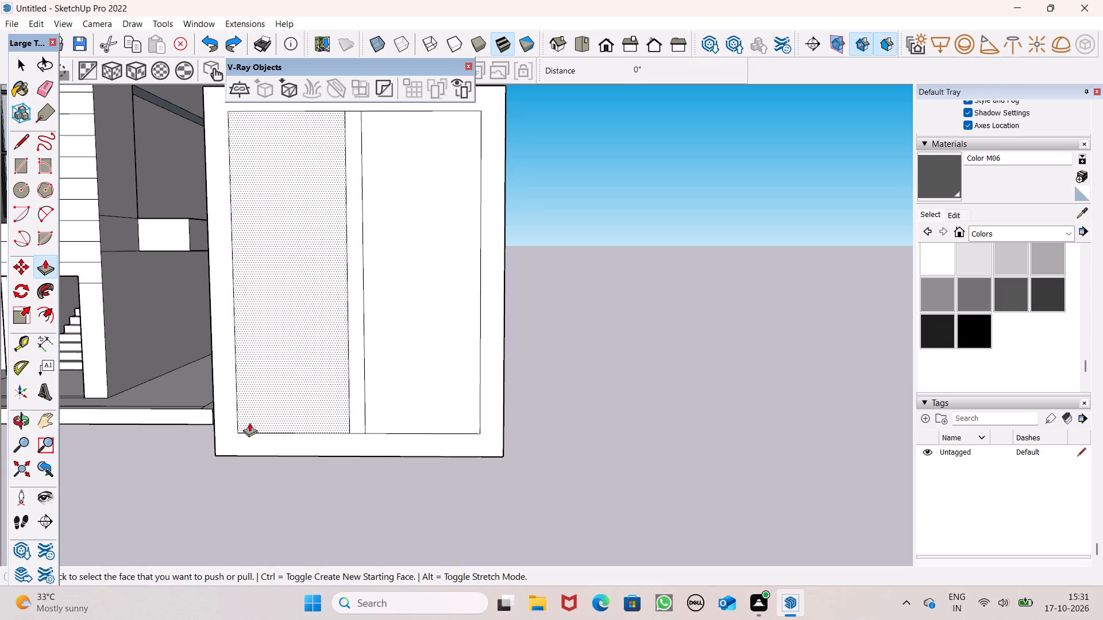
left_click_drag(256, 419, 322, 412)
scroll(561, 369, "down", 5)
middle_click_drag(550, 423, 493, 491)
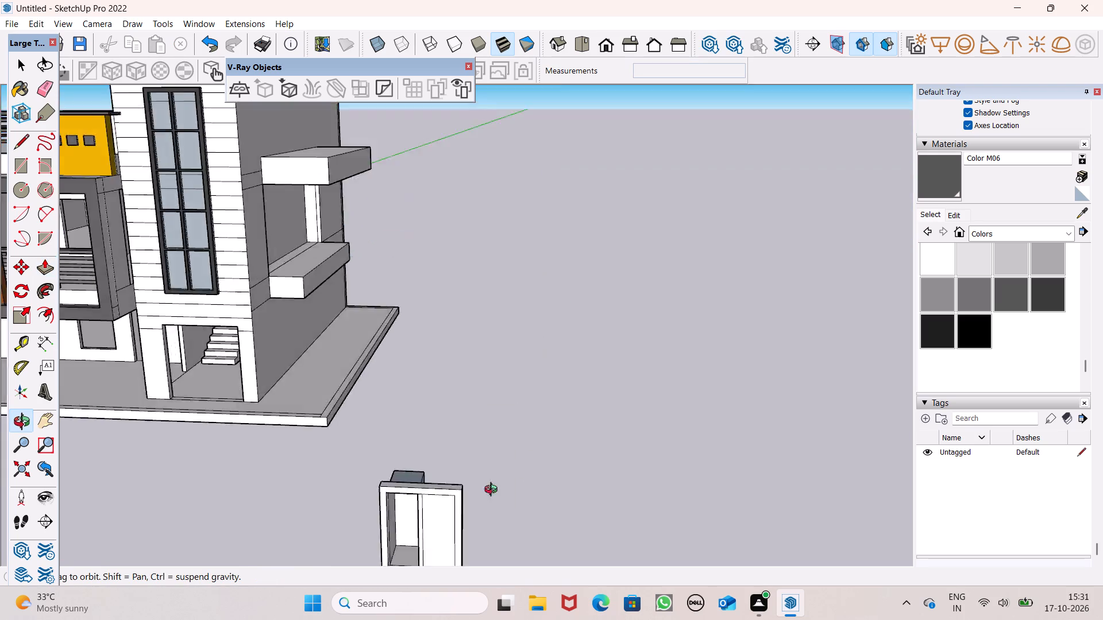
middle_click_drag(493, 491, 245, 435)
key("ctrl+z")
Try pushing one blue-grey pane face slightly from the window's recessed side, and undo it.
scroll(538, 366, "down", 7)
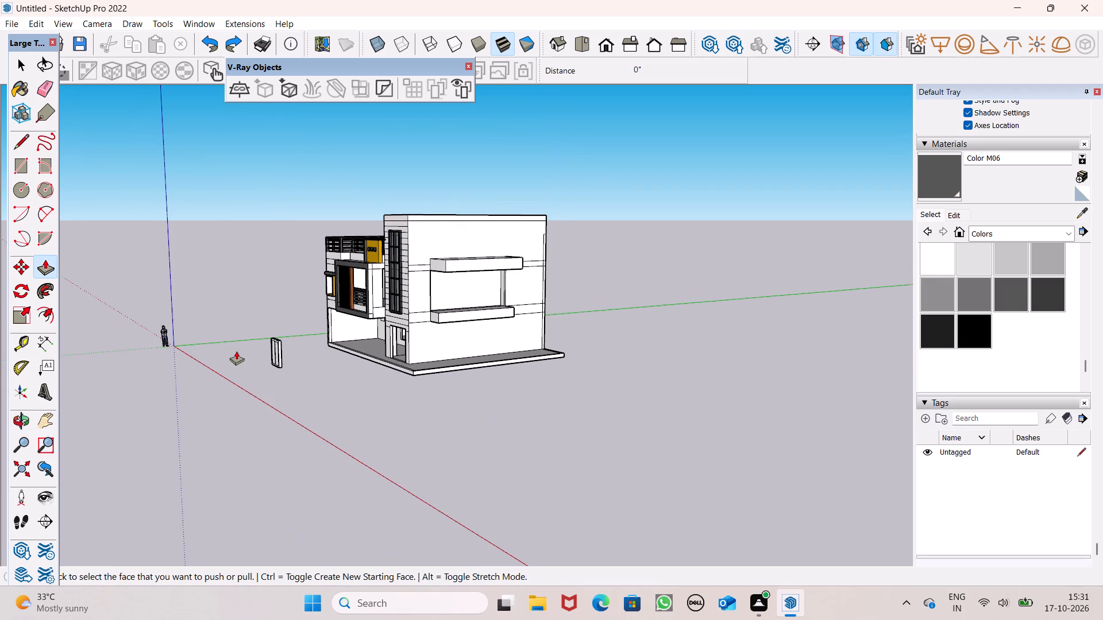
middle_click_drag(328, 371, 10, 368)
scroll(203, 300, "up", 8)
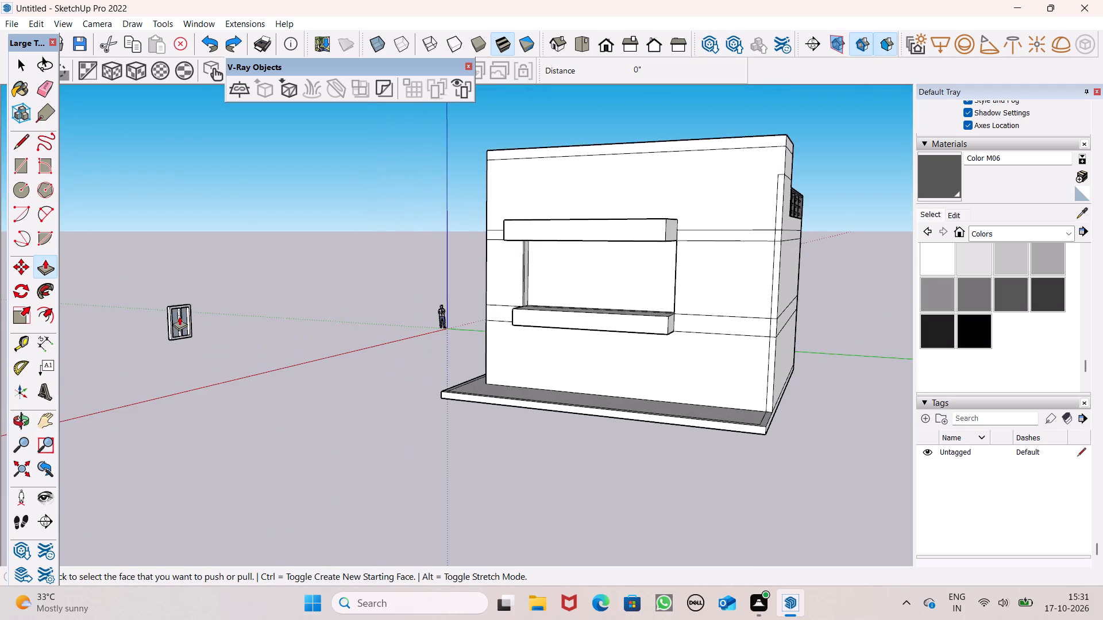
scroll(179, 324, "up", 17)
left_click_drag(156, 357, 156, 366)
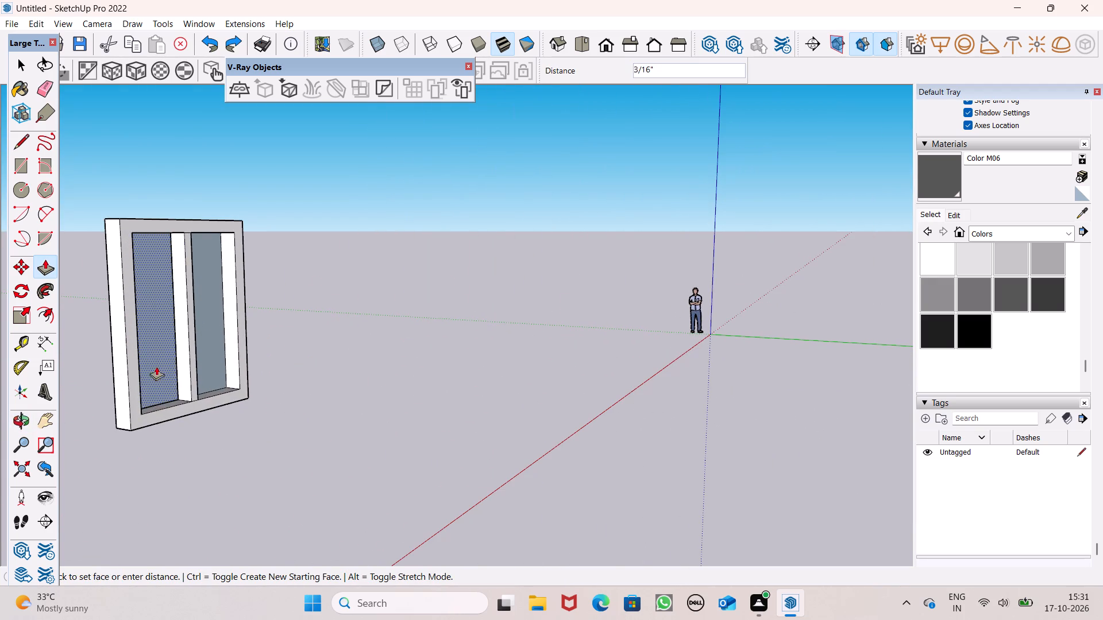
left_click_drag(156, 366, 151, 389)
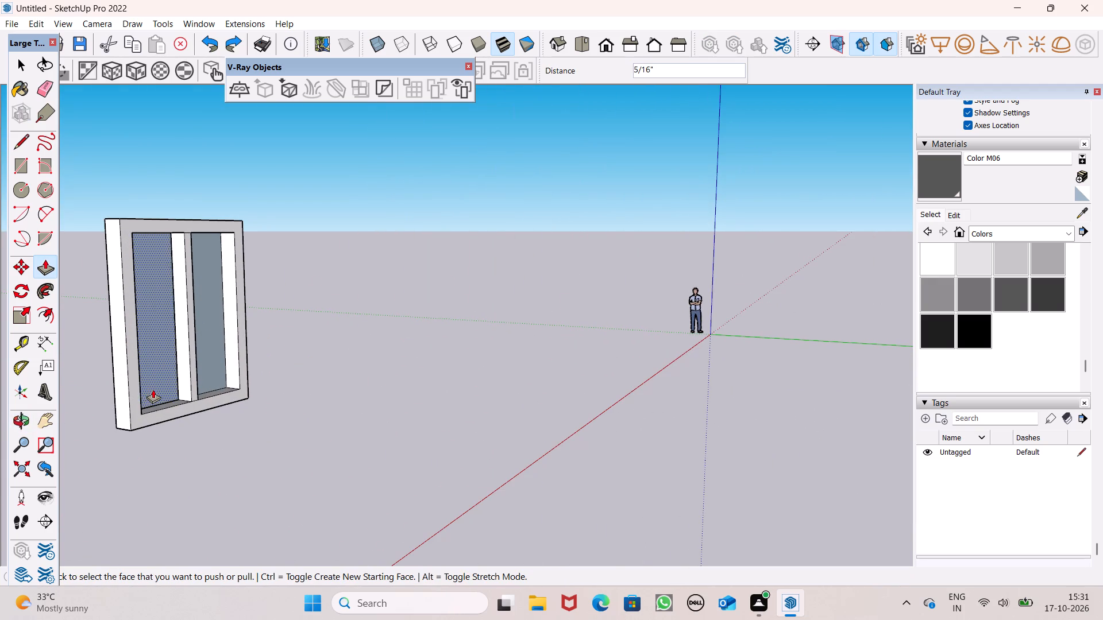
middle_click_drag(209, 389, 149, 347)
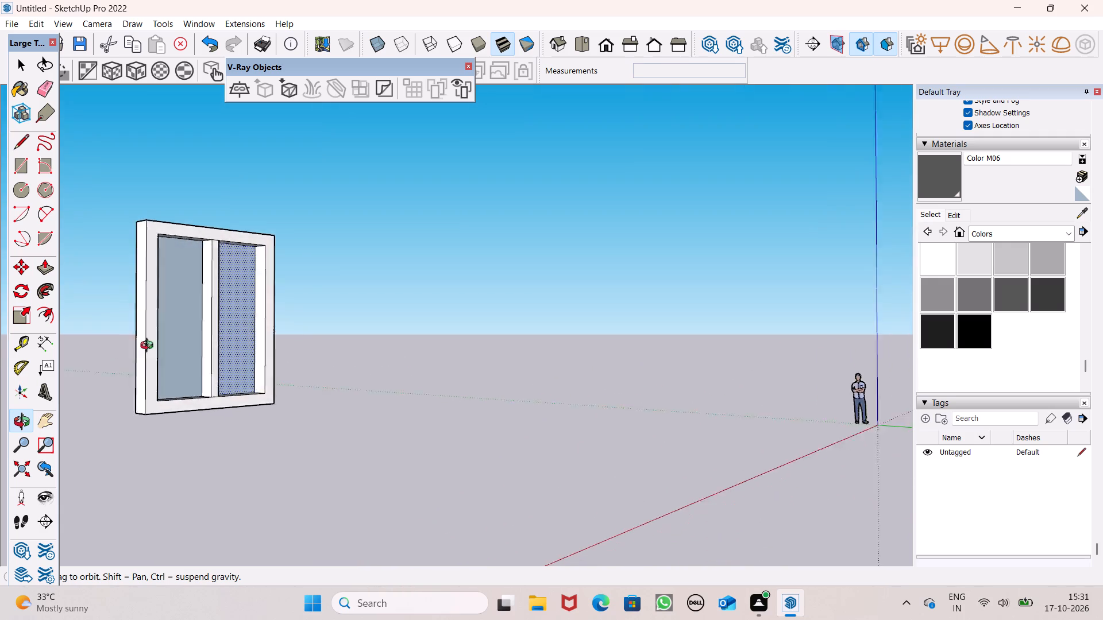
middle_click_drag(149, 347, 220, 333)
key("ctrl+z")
Paint both window panes on the flat side with Translucent Glass Gray from the Glass and Mirrors materials.
middle_click_drag(206, 358, 649, 364)
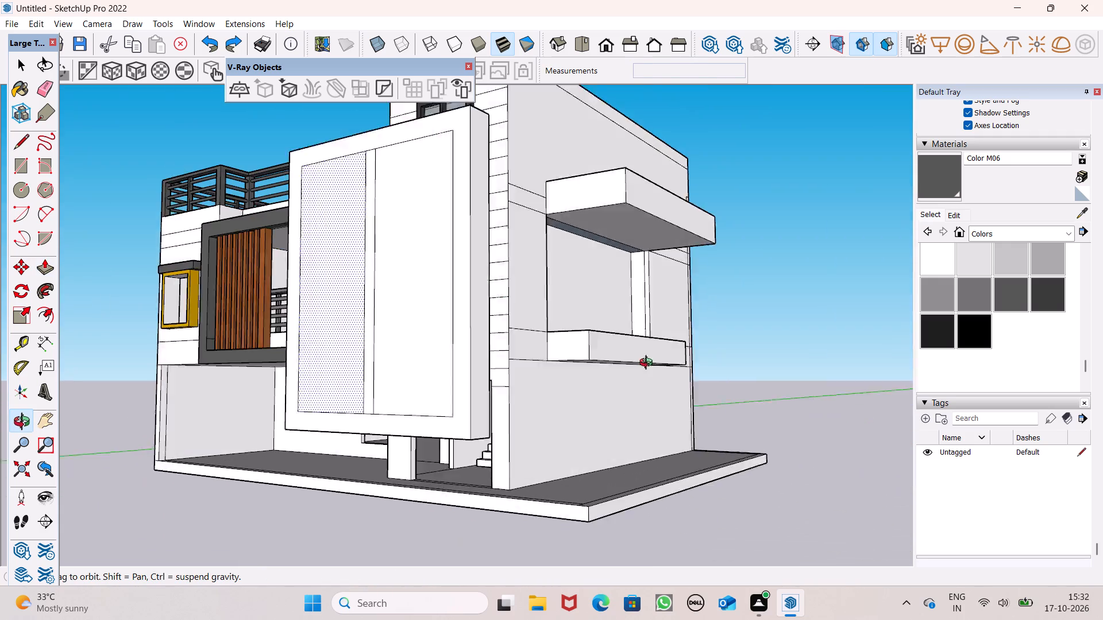
middle_click_drag(649, 364, 670, 375)
scroll(554, 369, "down", 2)
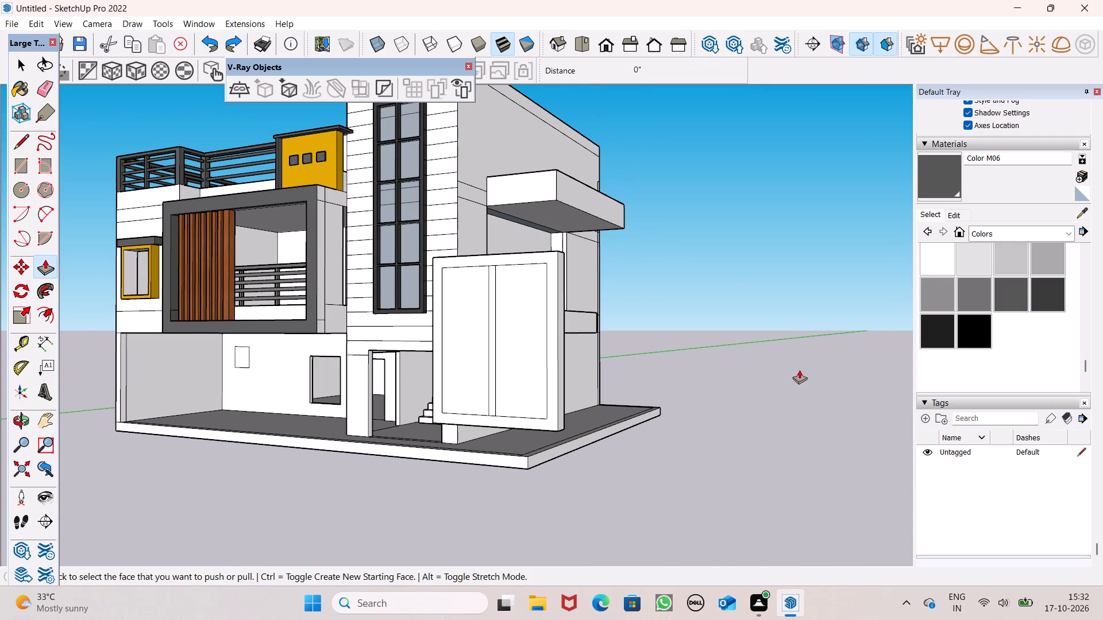
left_click(1033, 236)
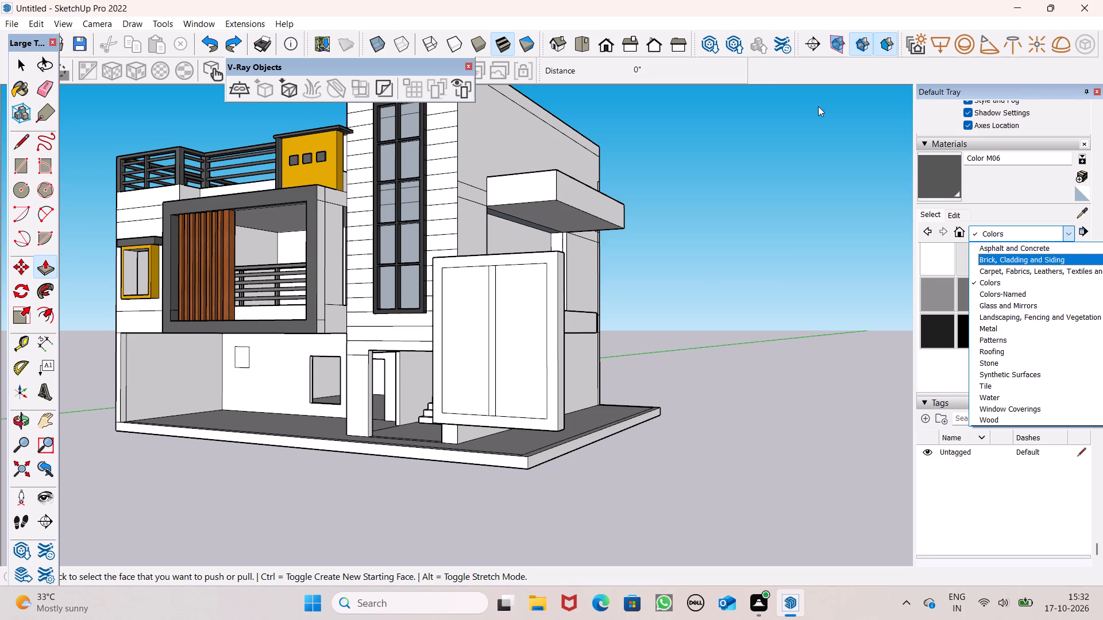
left_click(998, 308)
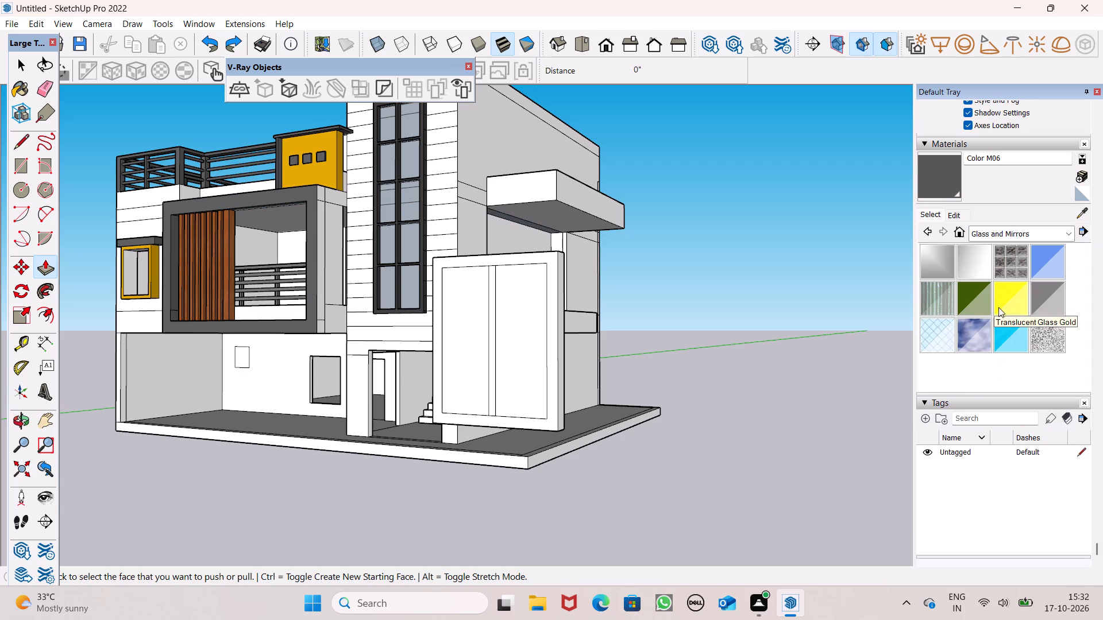
left_click(1050, 304)
left_click(517, 315)
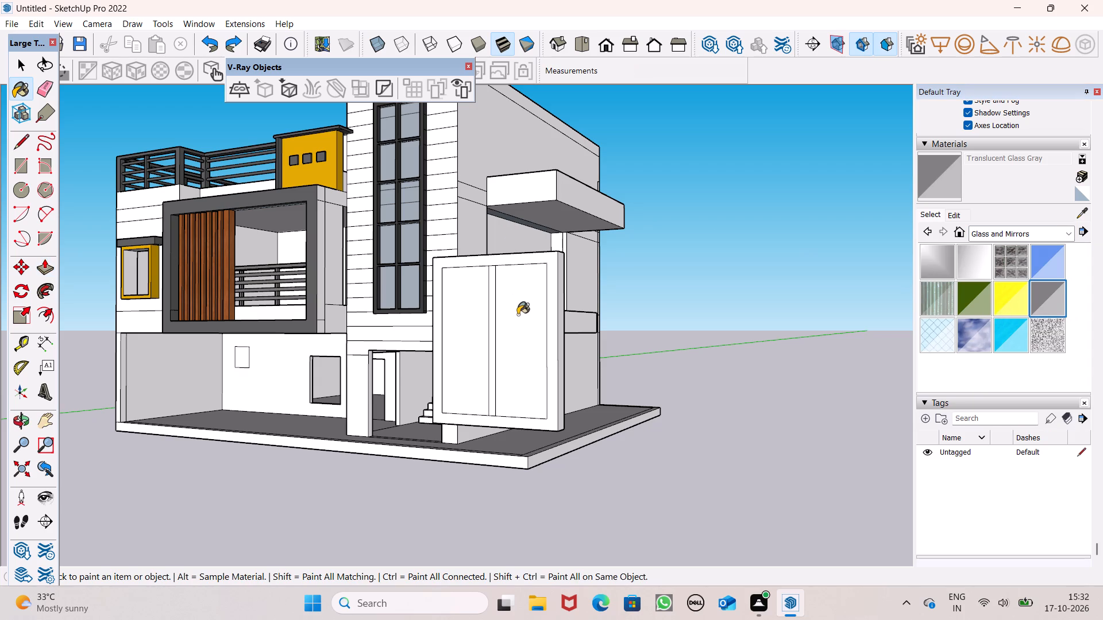
left_click(468, 313)
scroll(631, 235, "down", 4)
key("space")
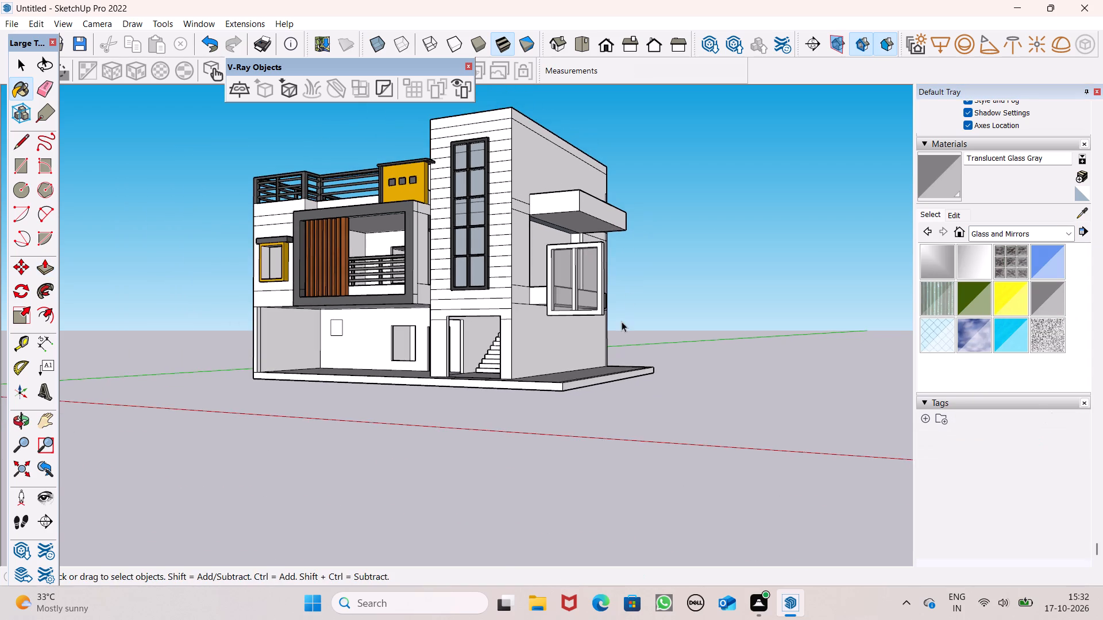
Examine the glazed window from its recessed side, including the underside of the top frame.
middle_click_drag(622, 322, 287, 346)
scroll(284, 332, "up", 1)
scroll(860, 181, "down", 6)
middle_click_drag(681, 219, 506, 254)
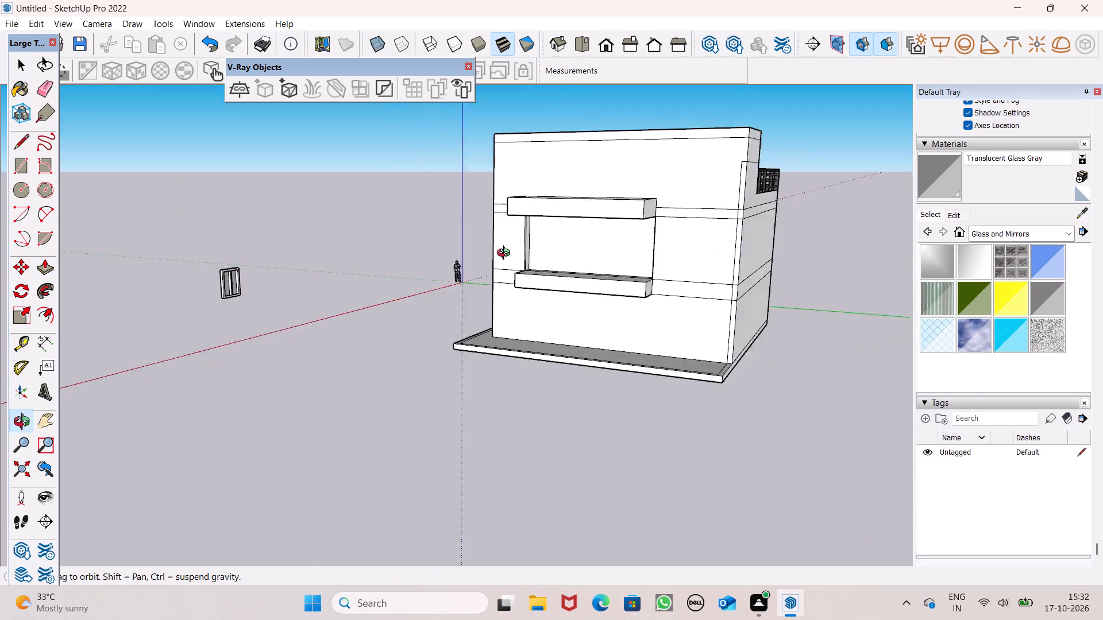
middle_click_drag(506, 254, 448, 230)
scroll(180, 247, "up", 8)
scroll(260, 234, "up", 9)
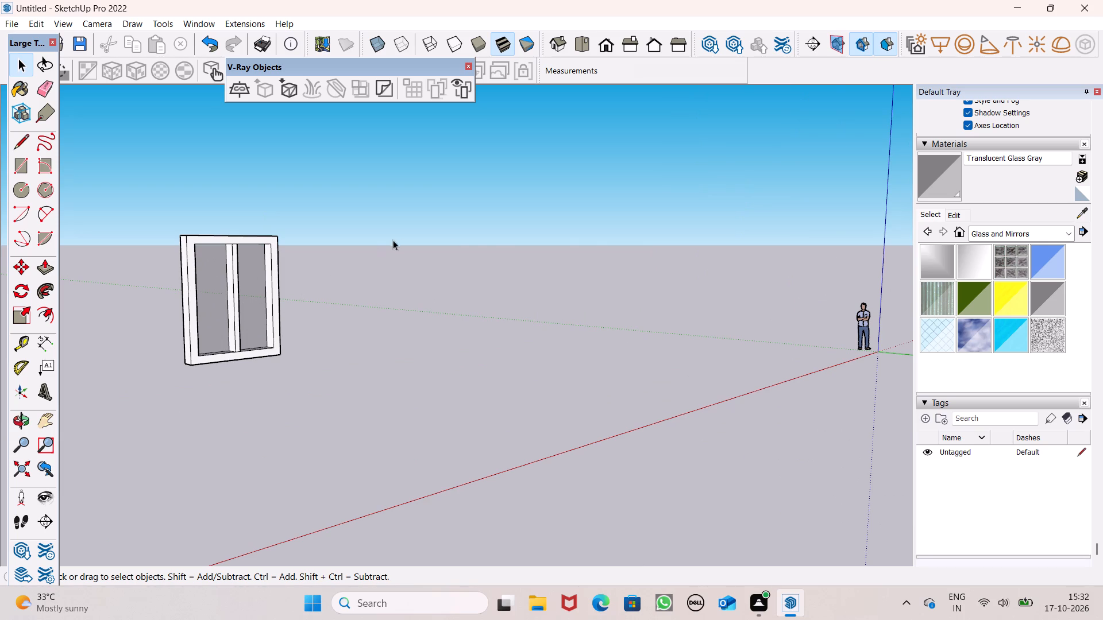
scroll(439, 312, "down", 2)
middle_click_drag(415, 359, 273, 405)
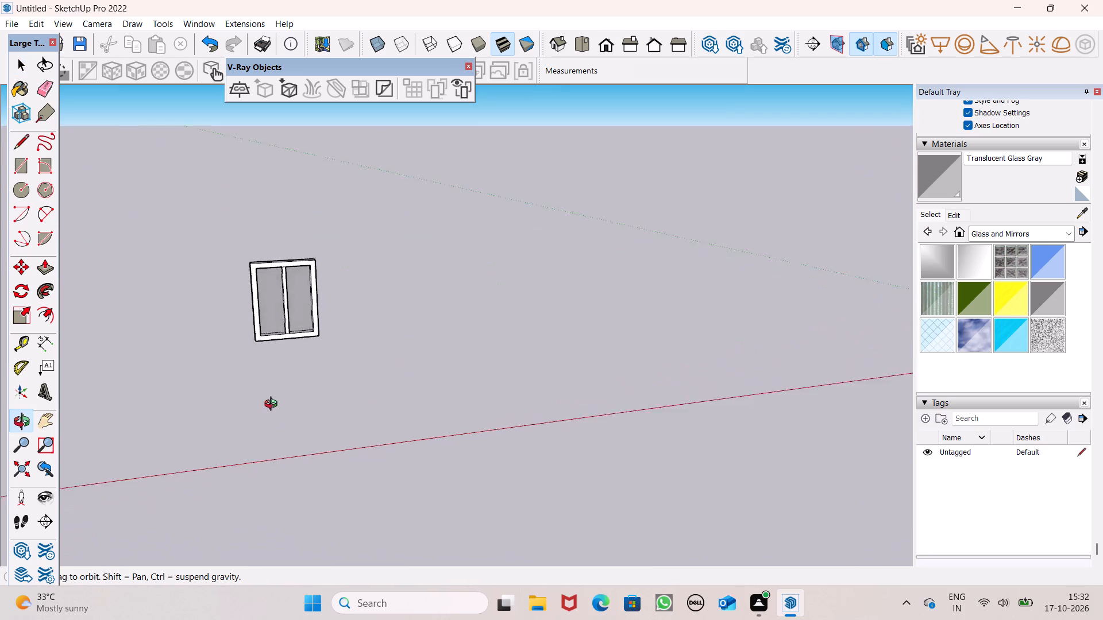
middle_click_drag(273, 405, 262, 370)
scroll(259, 347, "up", 5)
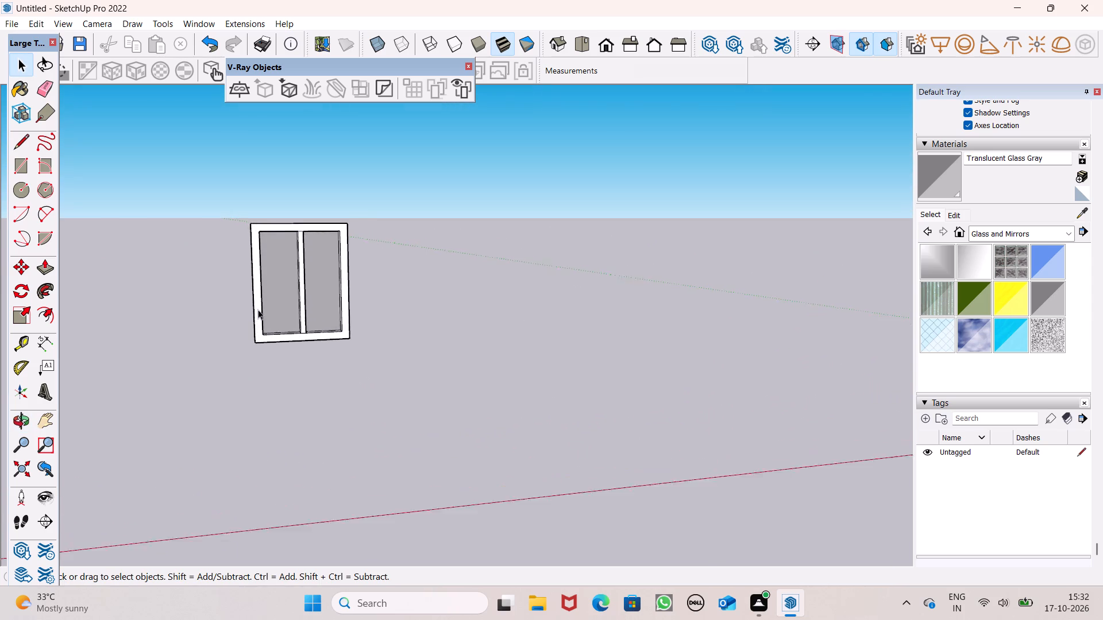
scroll(258, 309, "up", 3)
scroll(295, 240, "up", 8)
middle_click_drag(420, 286, 423, 289)
scroll(423, 289, "up", 1)
middle_click_drag(423, 289, 394, 184)
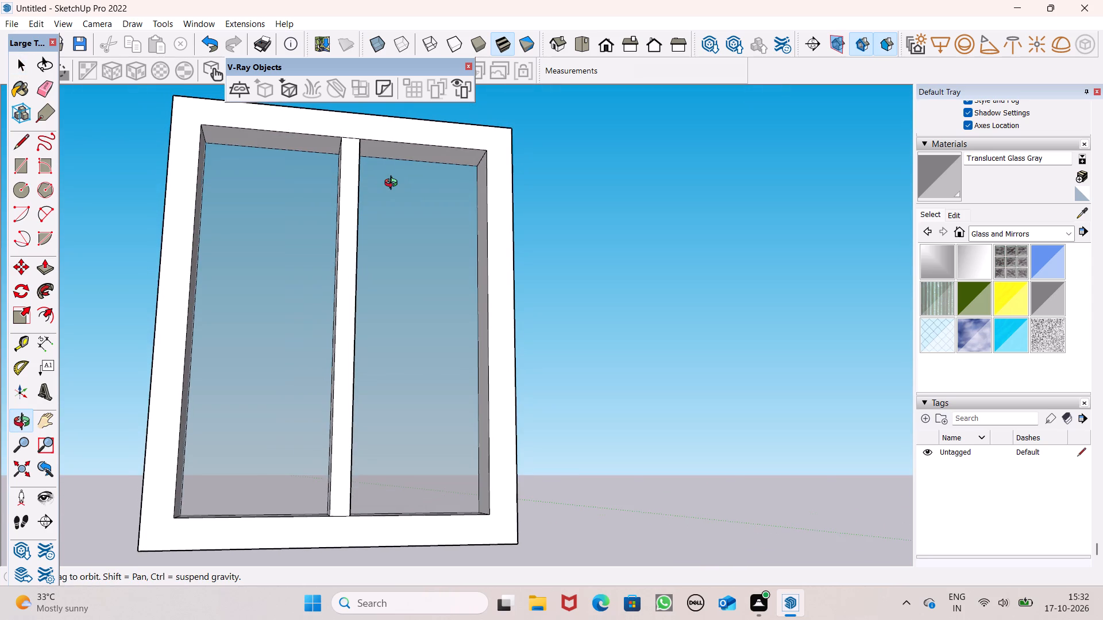
middle_click_drag(394, 184, 393, 185)
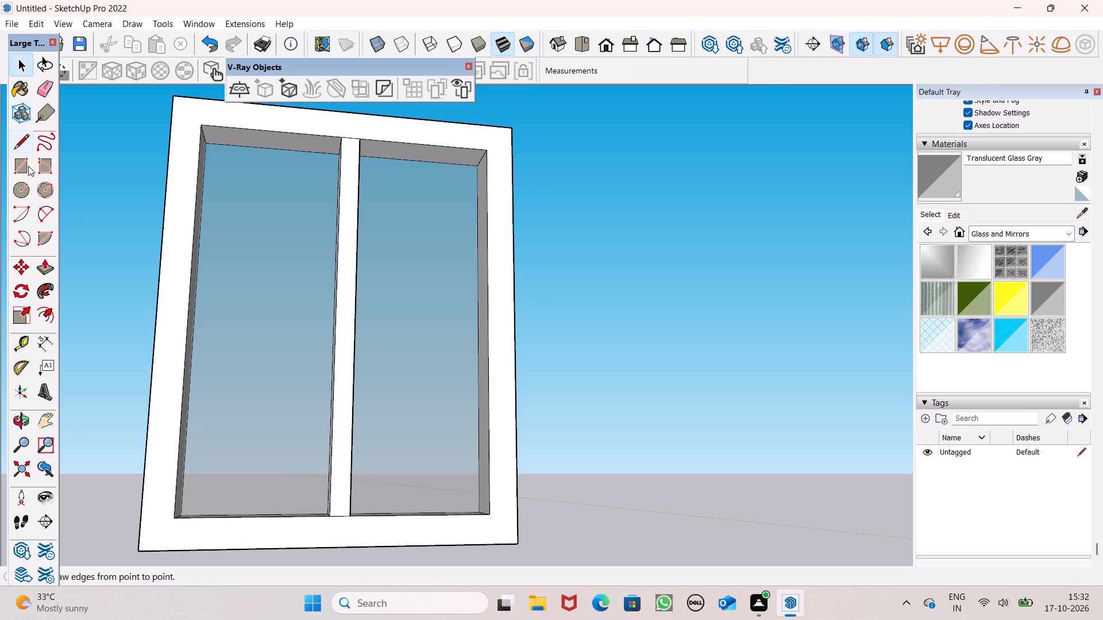
Draw a circle of about 1/2" radius on the top frame's underside, above the left pane.
left_click(24, 193)
scroll(235, 183, "up", 2)
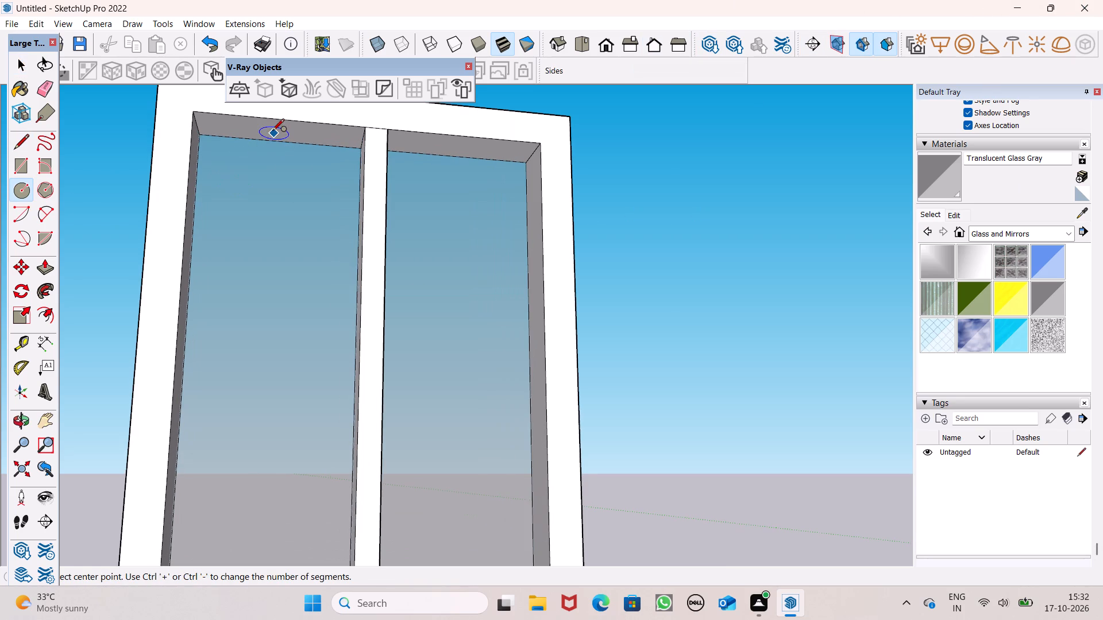
left_click_drag(276, 130, 284, 137)
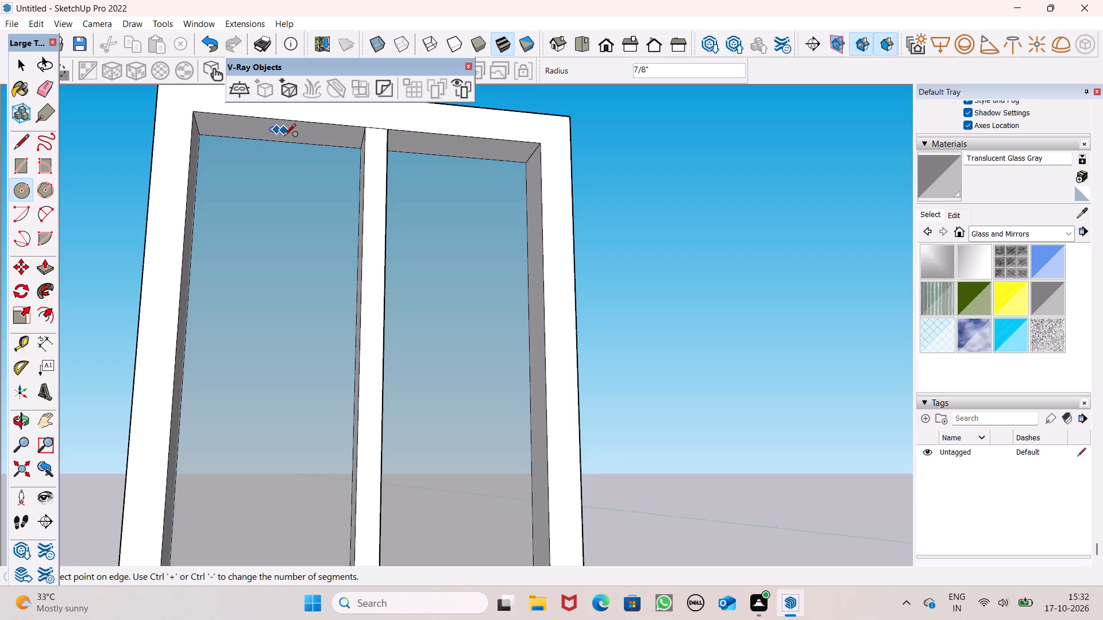
left_click_drag(284, 137, 280, 136)
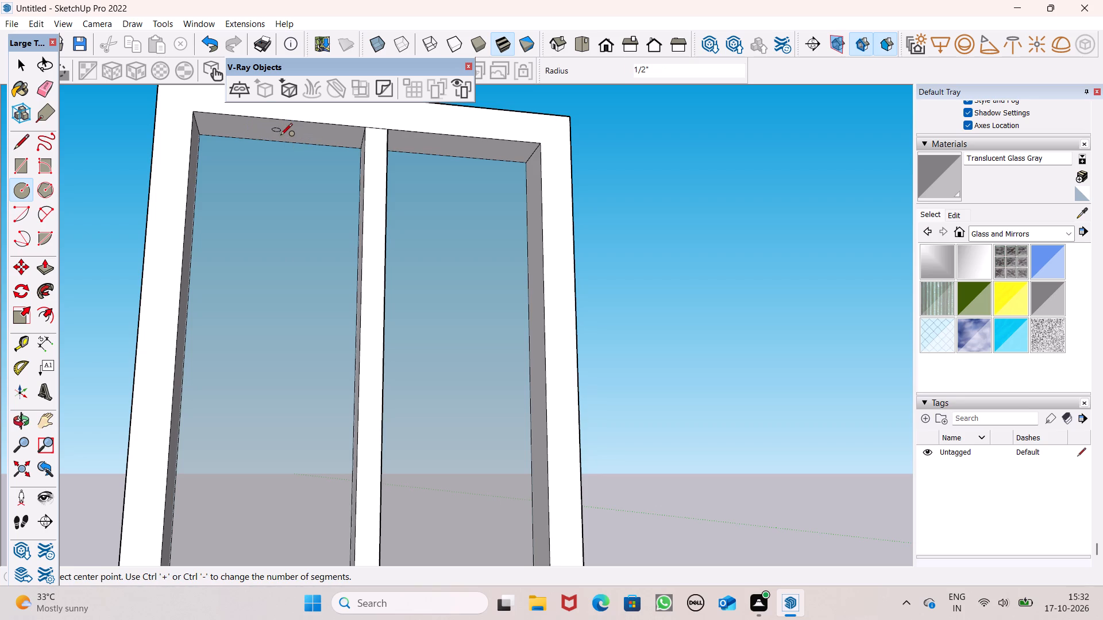
scroll(268, 154, "up", 7)
key("space")
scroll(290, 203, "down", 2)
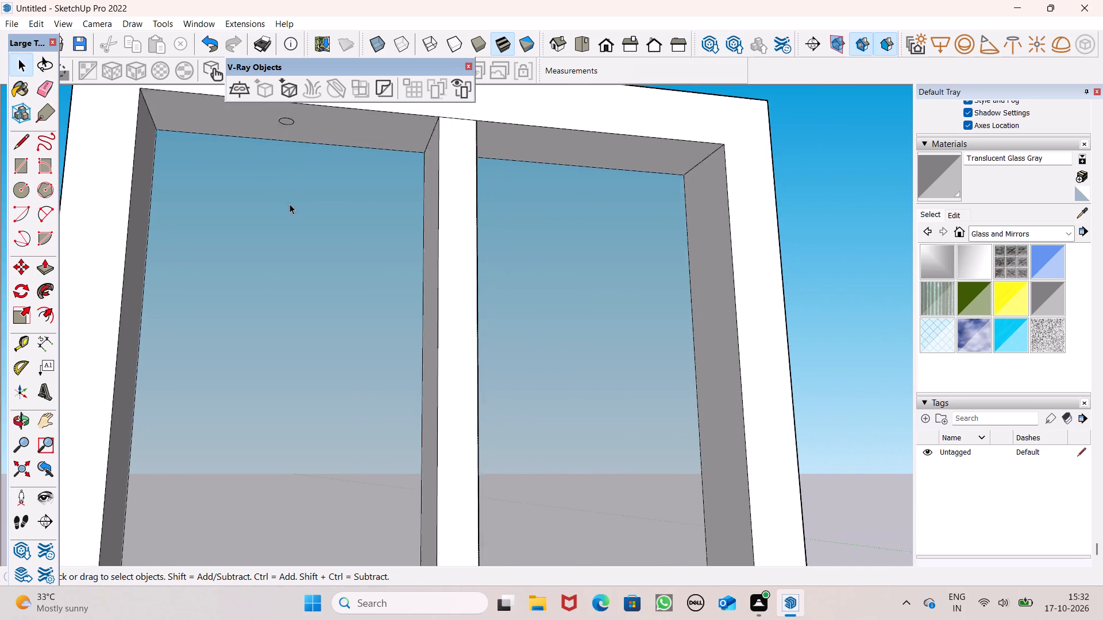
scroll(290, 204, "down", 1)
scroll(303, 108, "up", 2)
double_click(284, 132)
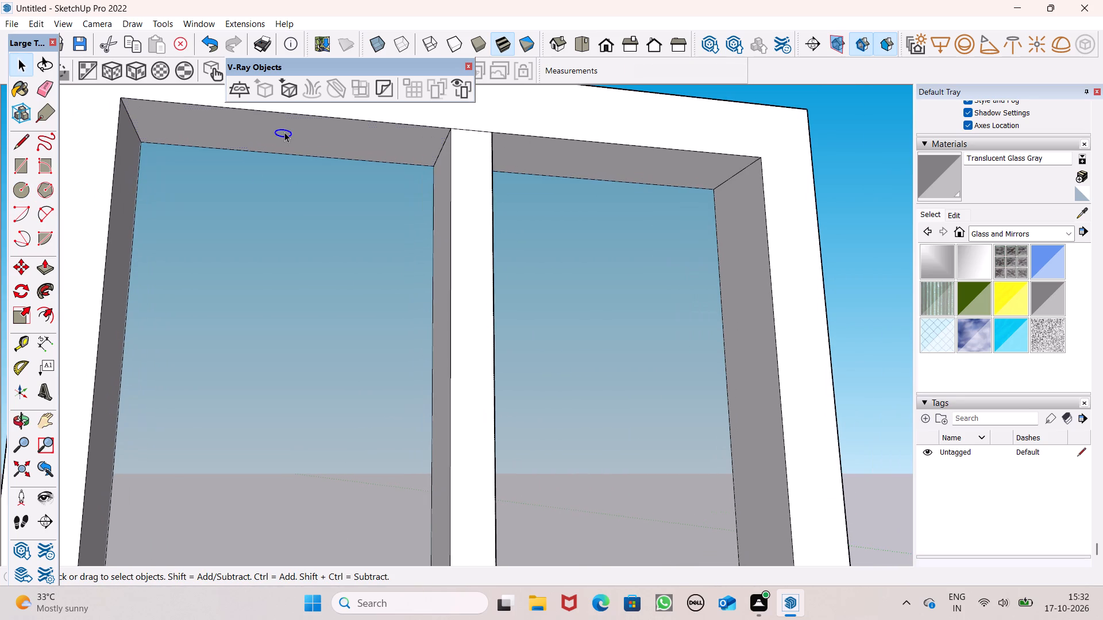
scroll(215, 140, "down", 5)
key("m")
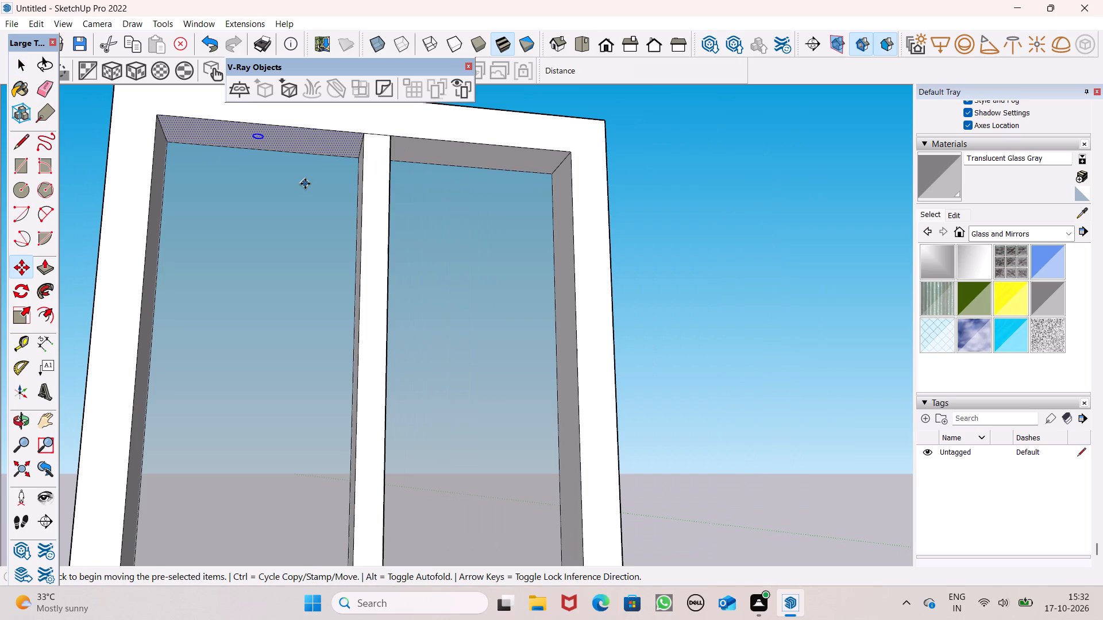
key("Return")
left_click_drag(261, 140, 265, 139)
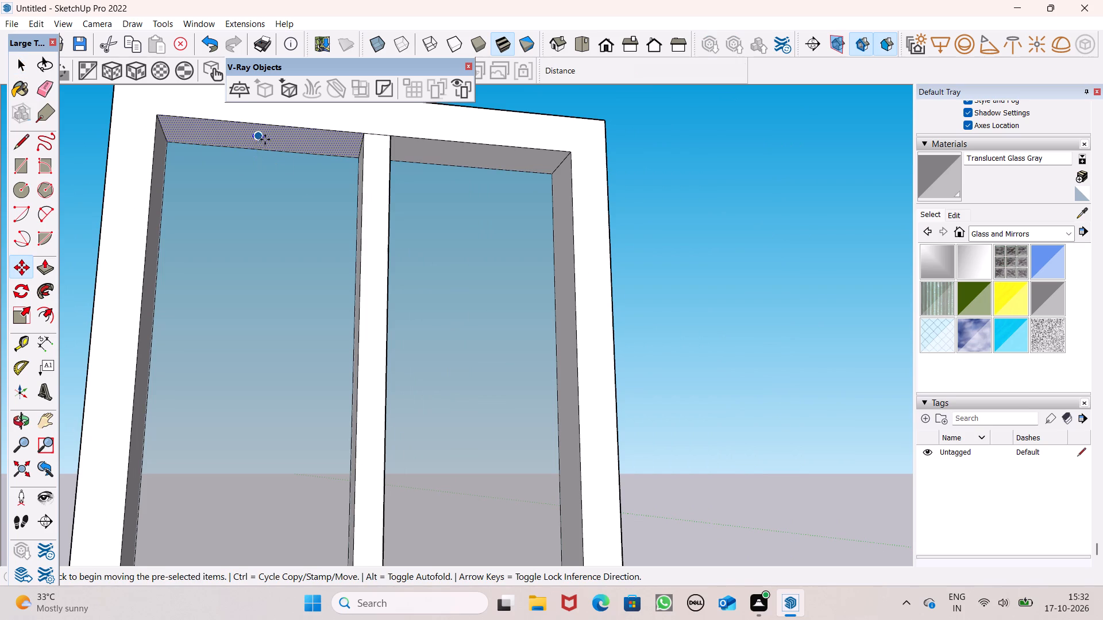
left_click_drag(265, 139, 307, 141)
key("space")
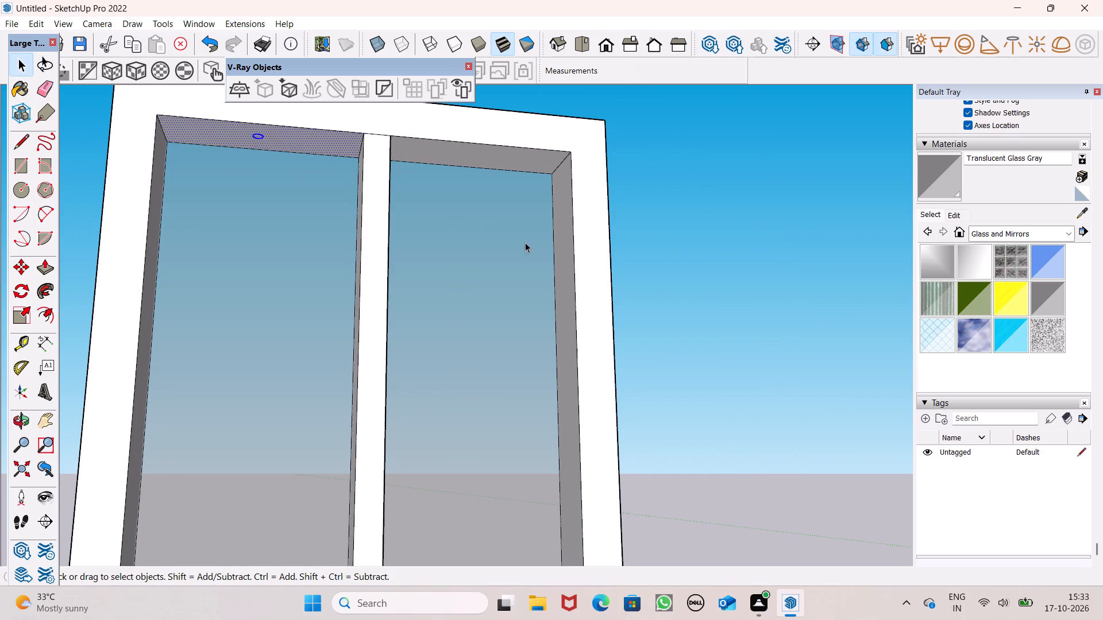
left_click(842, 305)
Copy the small circle with its face across the mullion onto the top frame's underside above the right pane.
scroll(234, 149, "up", 6)
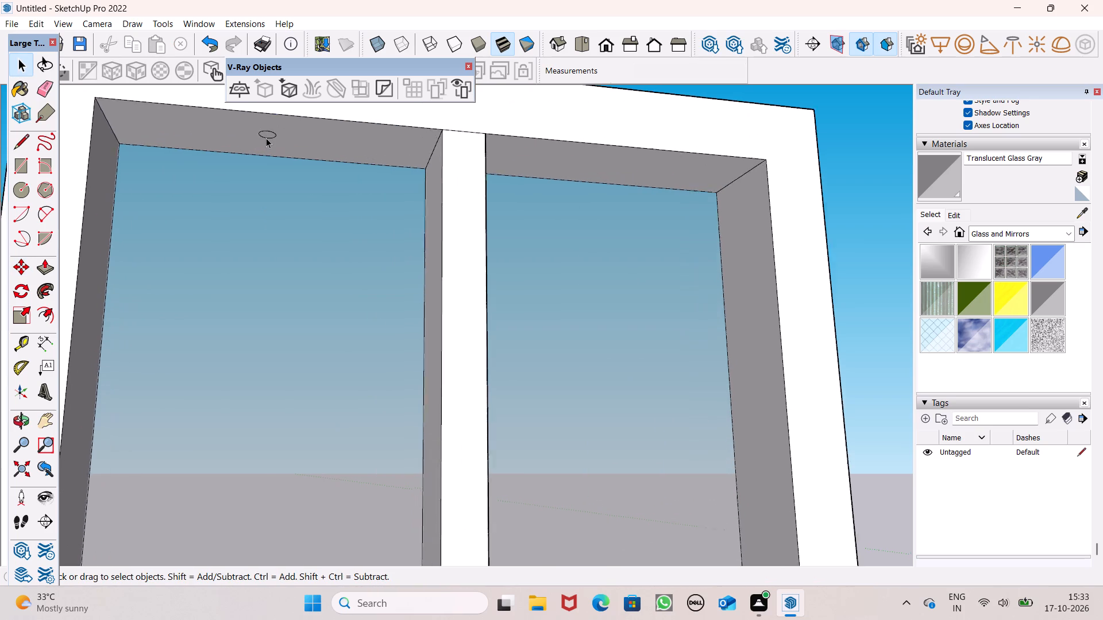
scroll(266, 138, "up", 6)
double_click(264, 133)
scroll(264, 133, "down", 2)
key("m")
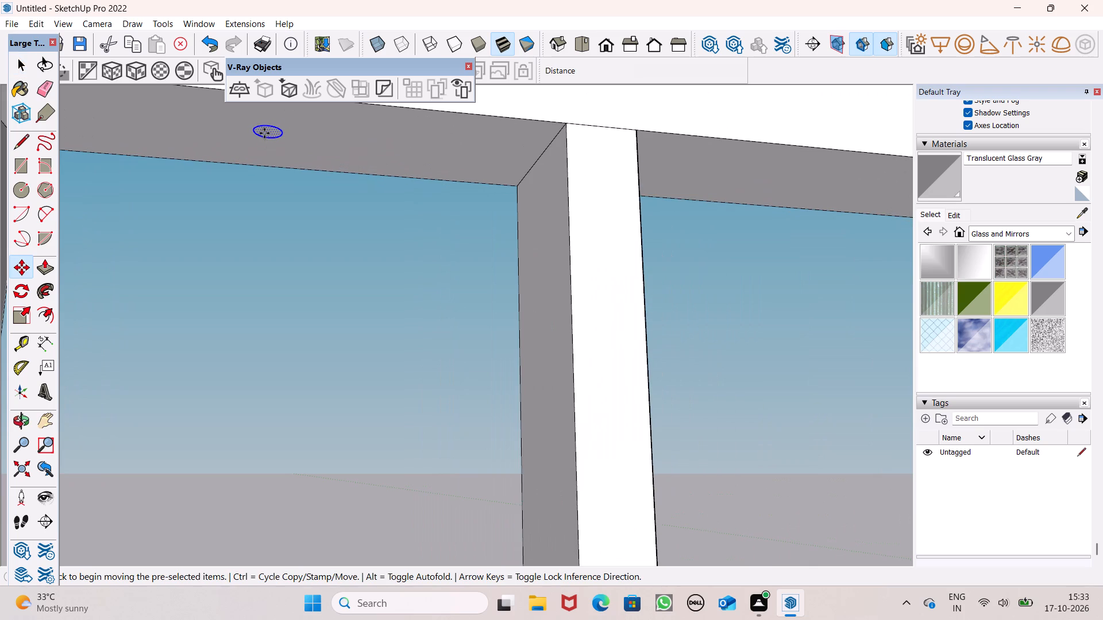
key("Return")
scroll(270, 142, "up", 3)
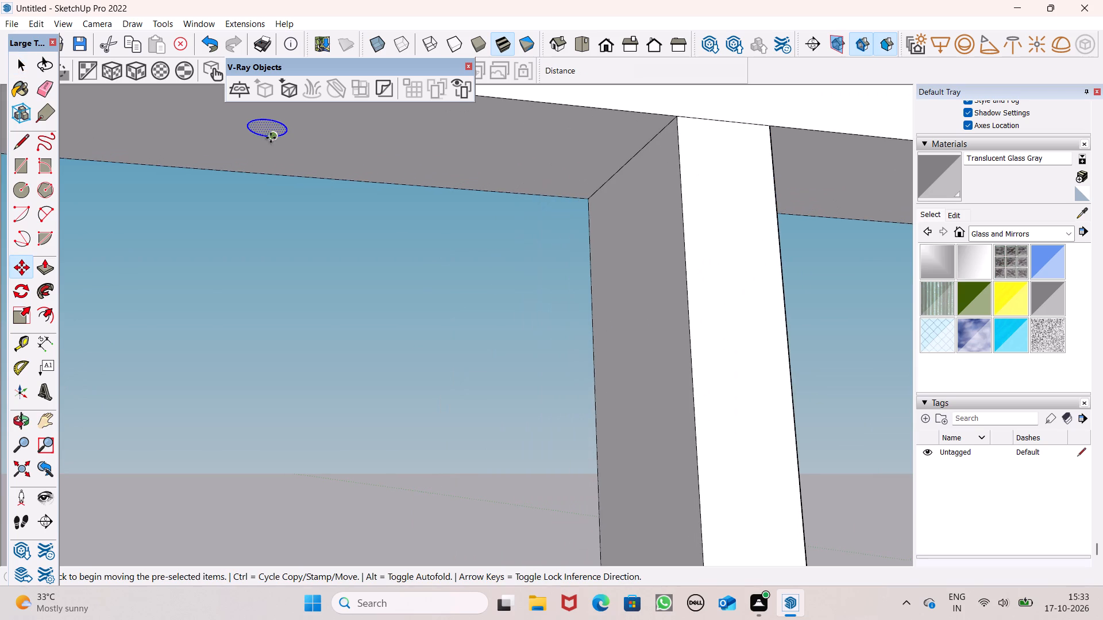
left_click_drag(271, 138, 842, 193)
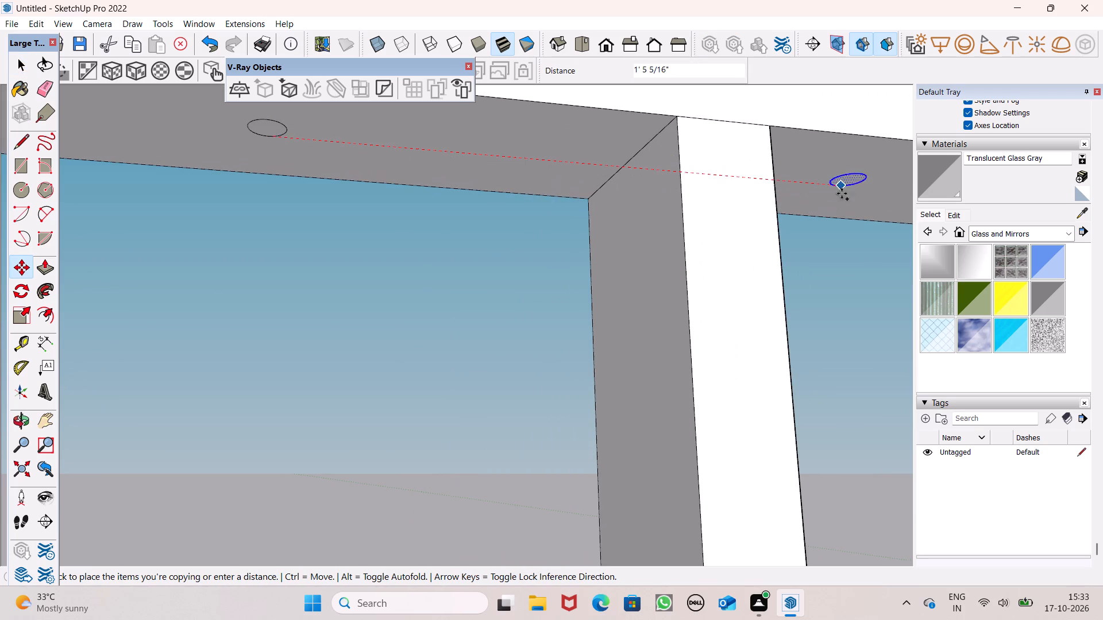
left_click_drag(842, 193, 900, 183)
scroll(571, 217, "down", 5)
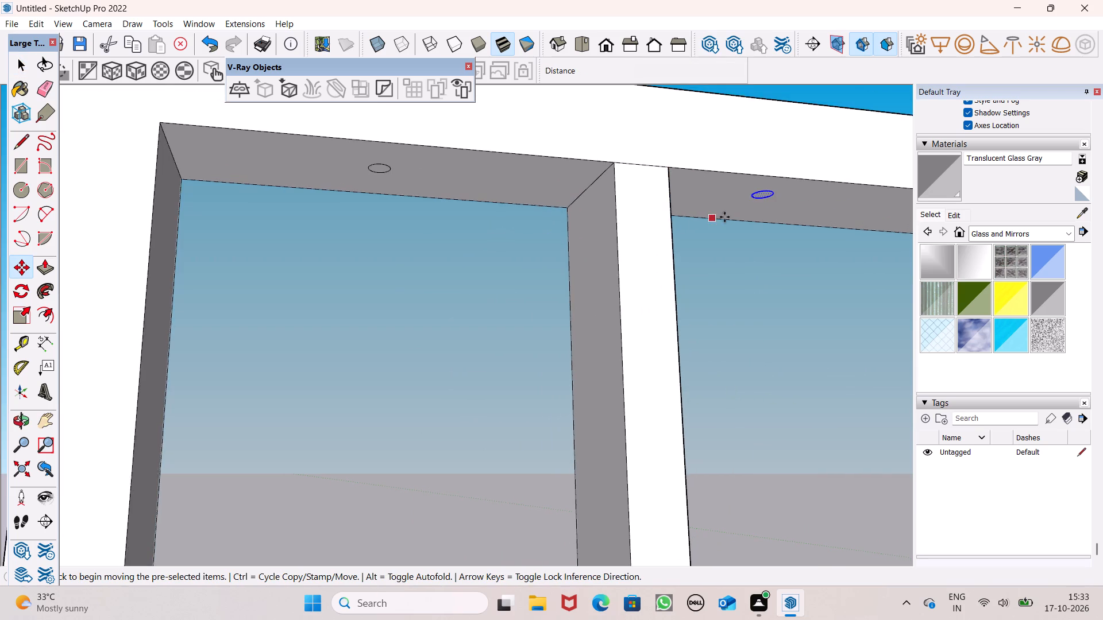
Move the copied circle about 3 1/2" along the top frame's underside, away from the mullion, above the right pane.
middle_click_drag(726, 210, 623, 173)
scroll(568, 216, "down", 6)
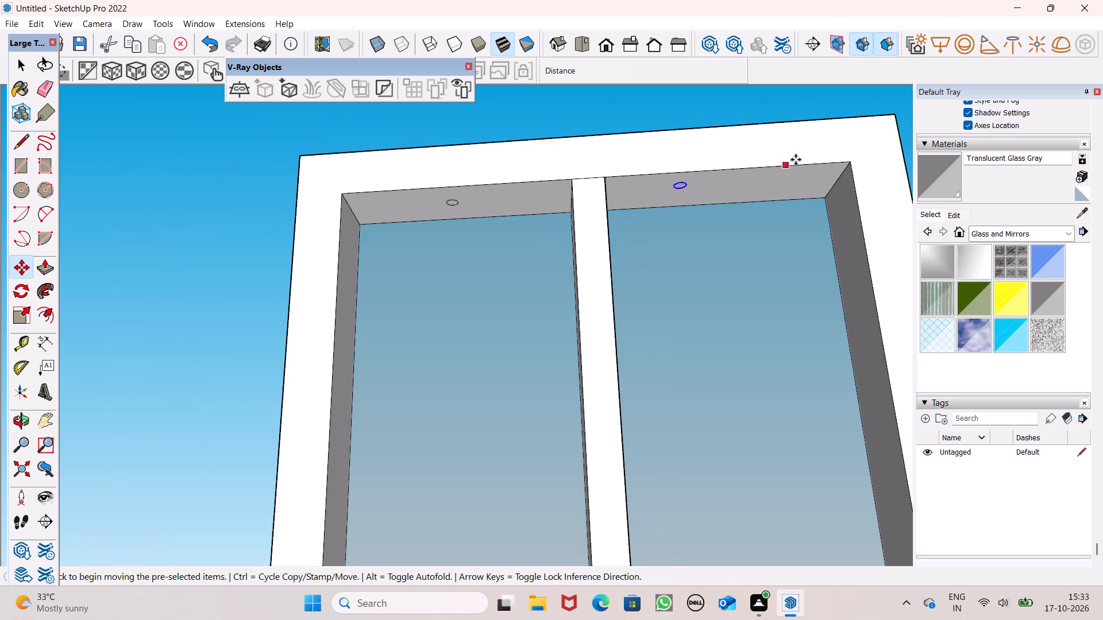
scroll(817, 156, "up", 1)
scroll(496, 282, "down", 3)
scroll(676, 155, "up", 4)
scroll(638, 185, "down", 3)
middle_click_drag(398, 238, 406, 164)
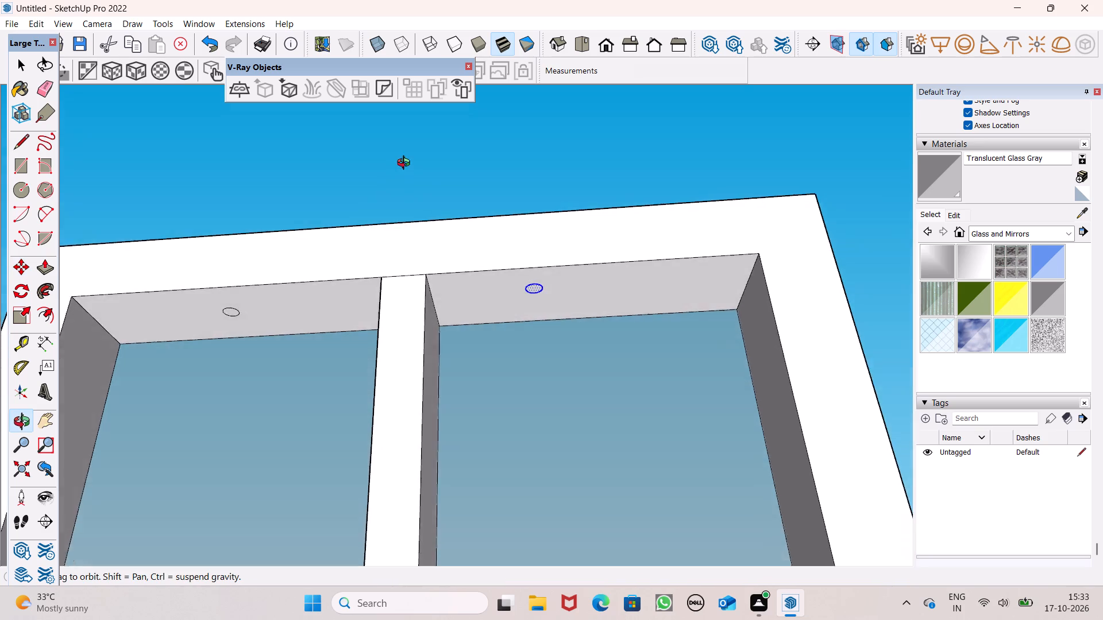
middle_click_drag(406, 164, 462, 49)
scroll(841, 308, "up", 1)
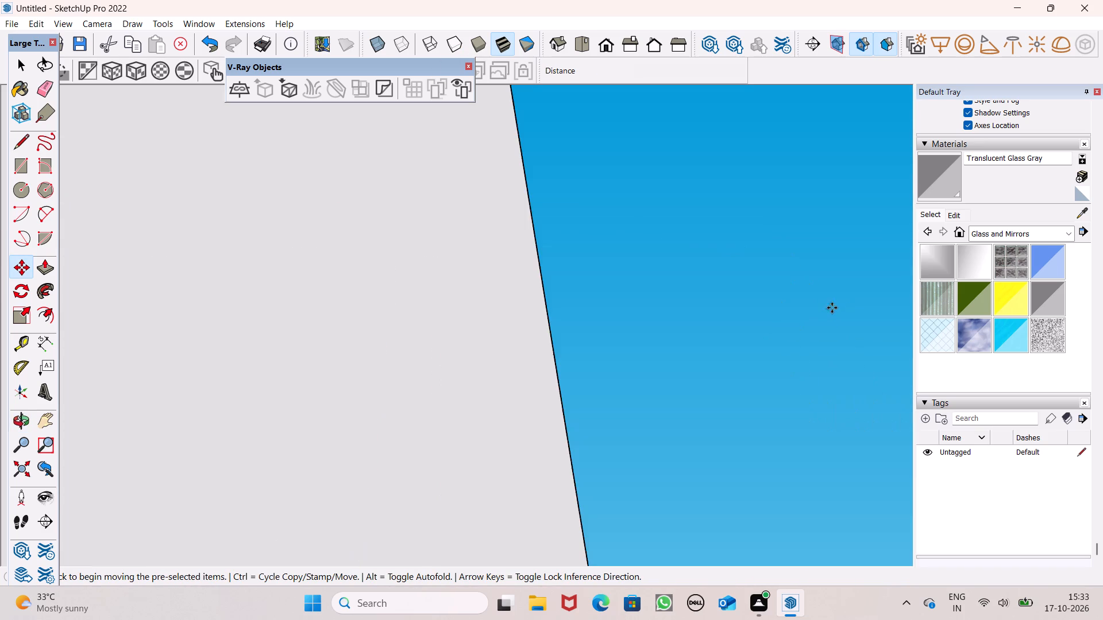
scroll(789, 303, "down", 2)
middle_click_drag(779, 325, 735, 351)
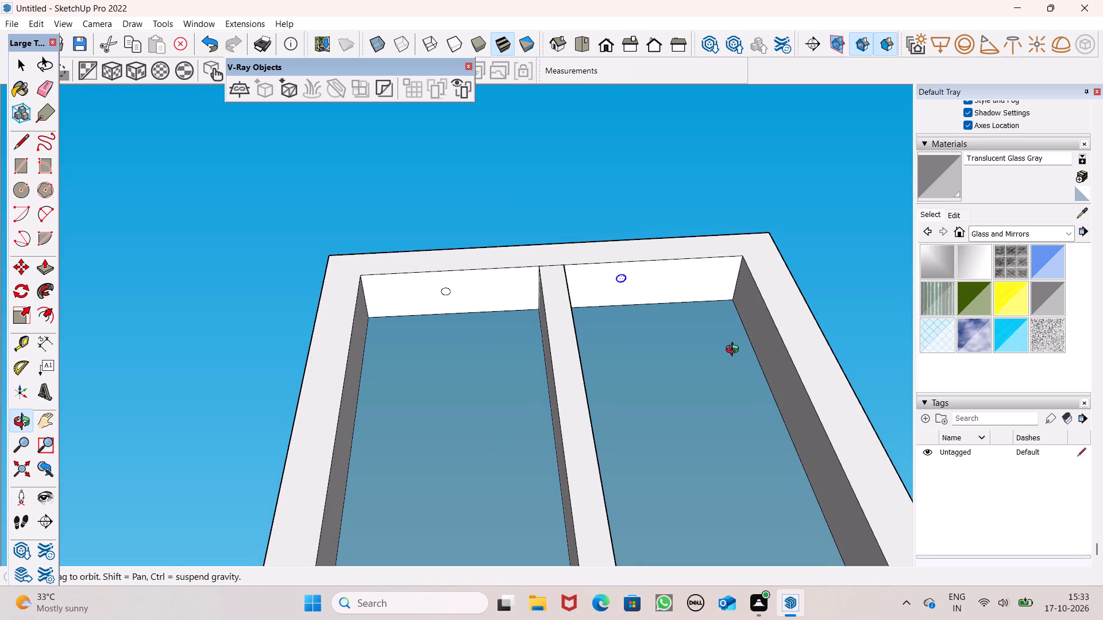
middle_click_drag(735, 351, 735, 340)
scroll(626, 307, "up", 3)
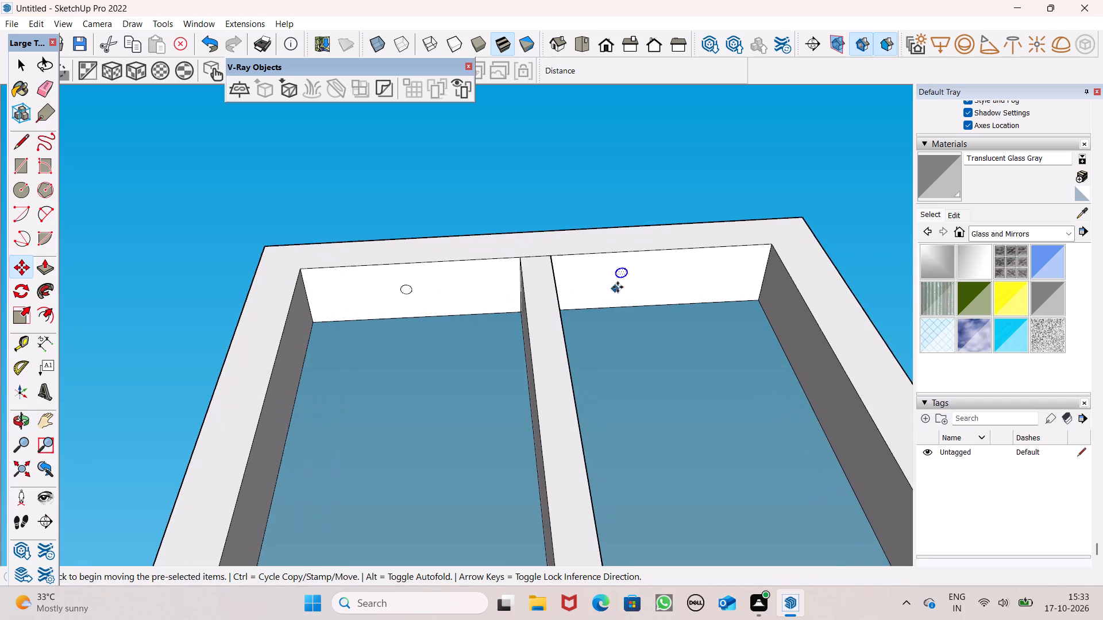
scroll(618, 287, "up", 3)
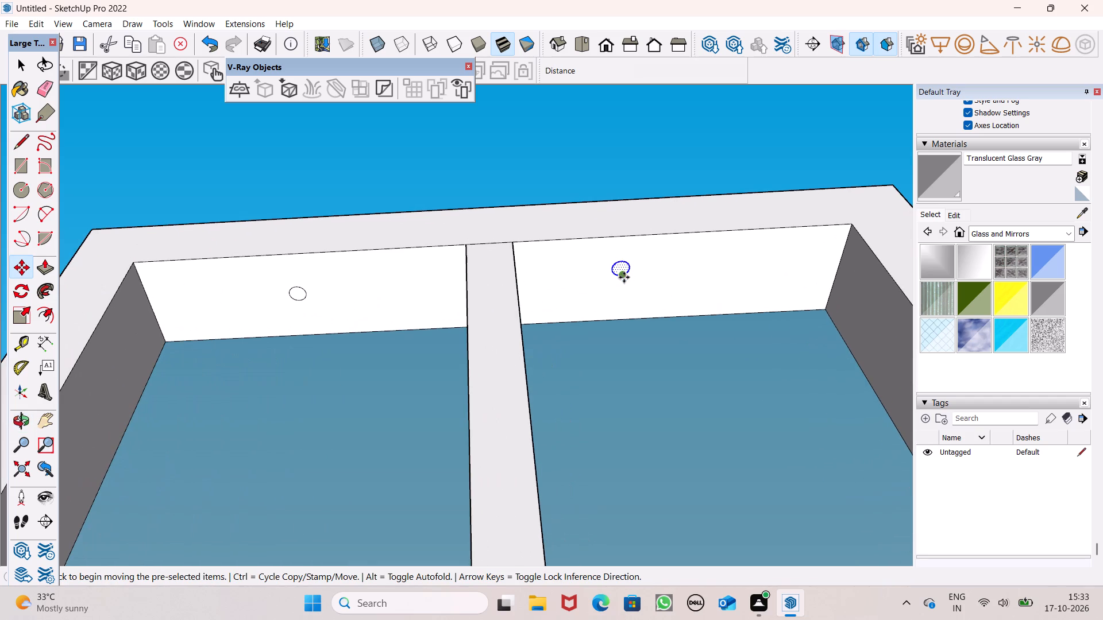
left_click_drag(624, 276, 681, 280)
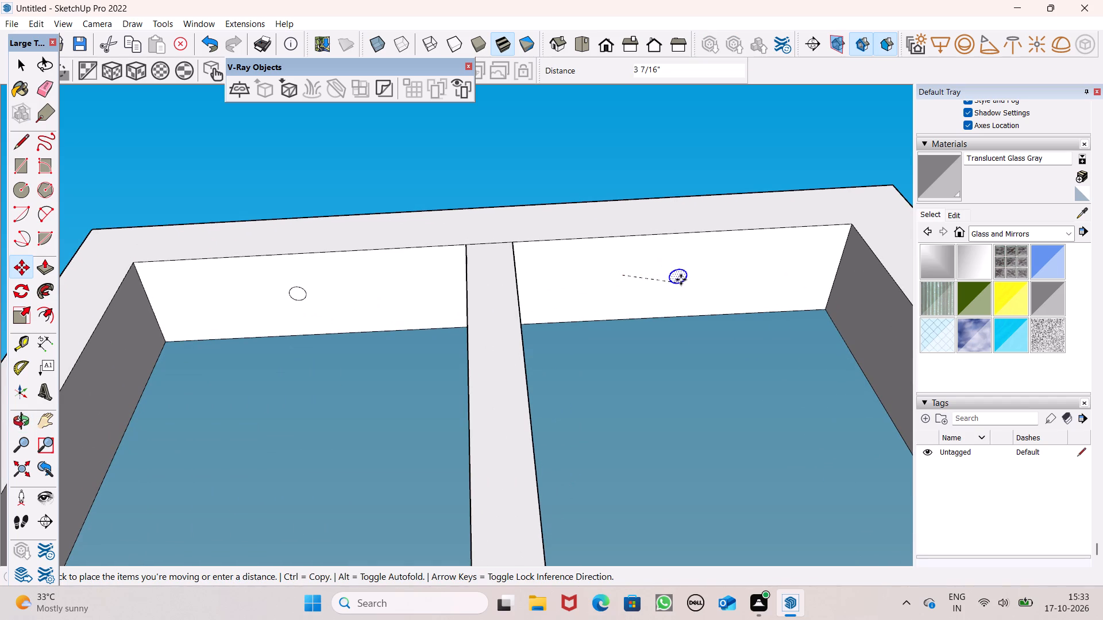
left_click_drag(681, 280, 684, 278)
left_click_drag(684, 278, 686, 278)
Nudge the right-hand circle slightly toward the glass on the top frame's underside and clear the selection.
scroll(362, 274, "down", 3)
middle_click_drag(435, 308, 398, 246)
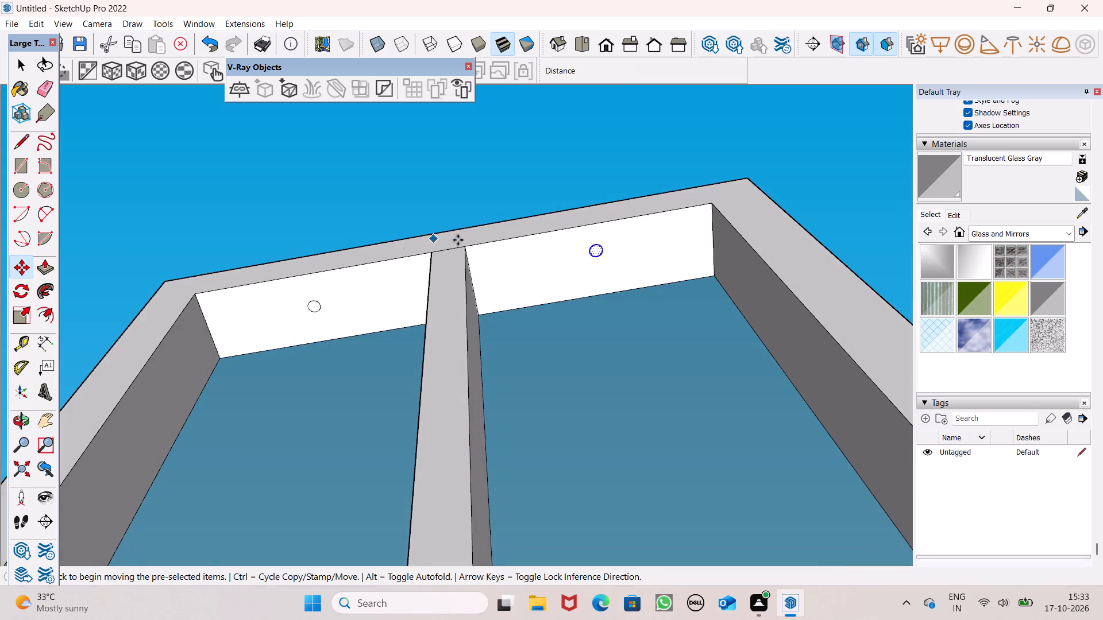
scroll(551, 240, "up", 3)
scroll(617, 230, "down", 1)
middle_click_drag(617, 226, 641, 208)
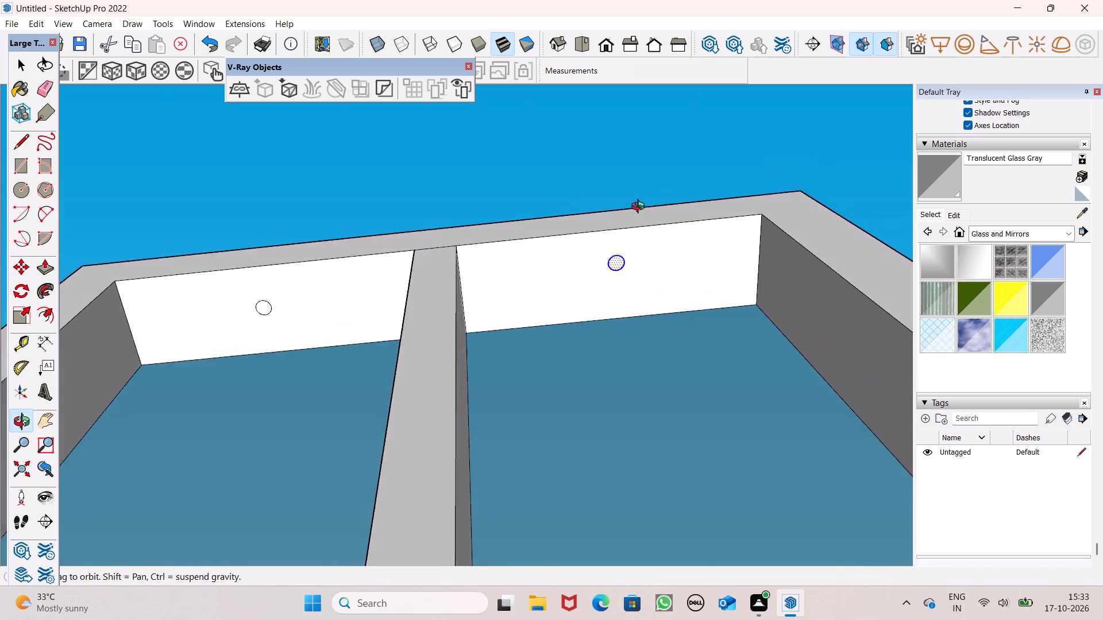
middle_click_drag(641, 208, 655, 223)
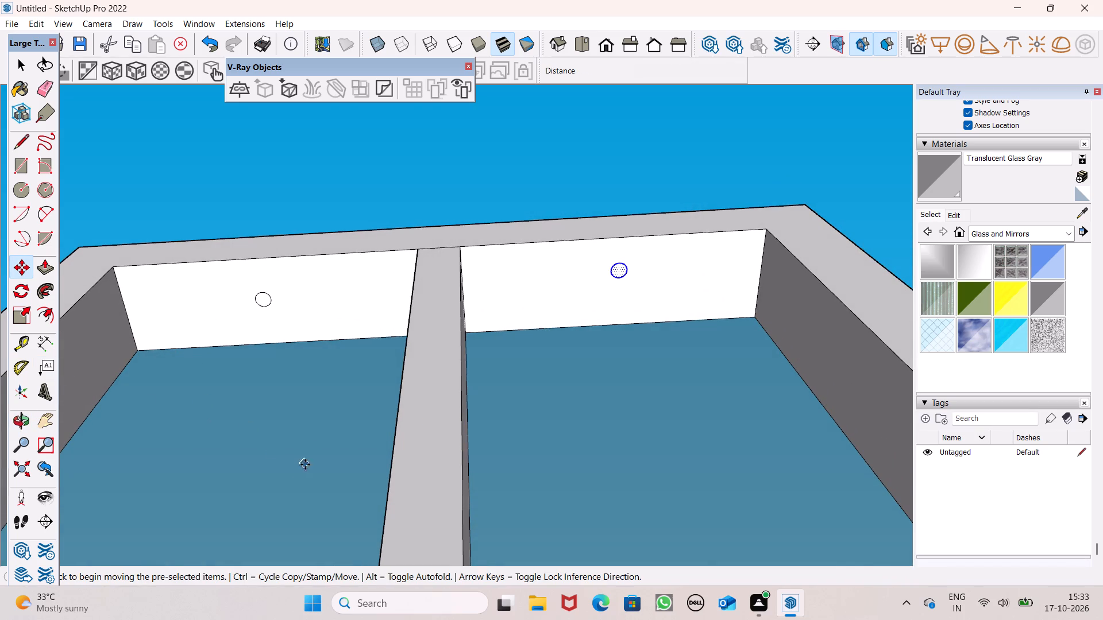
middle_click_drag(302, 468, 308, 459)
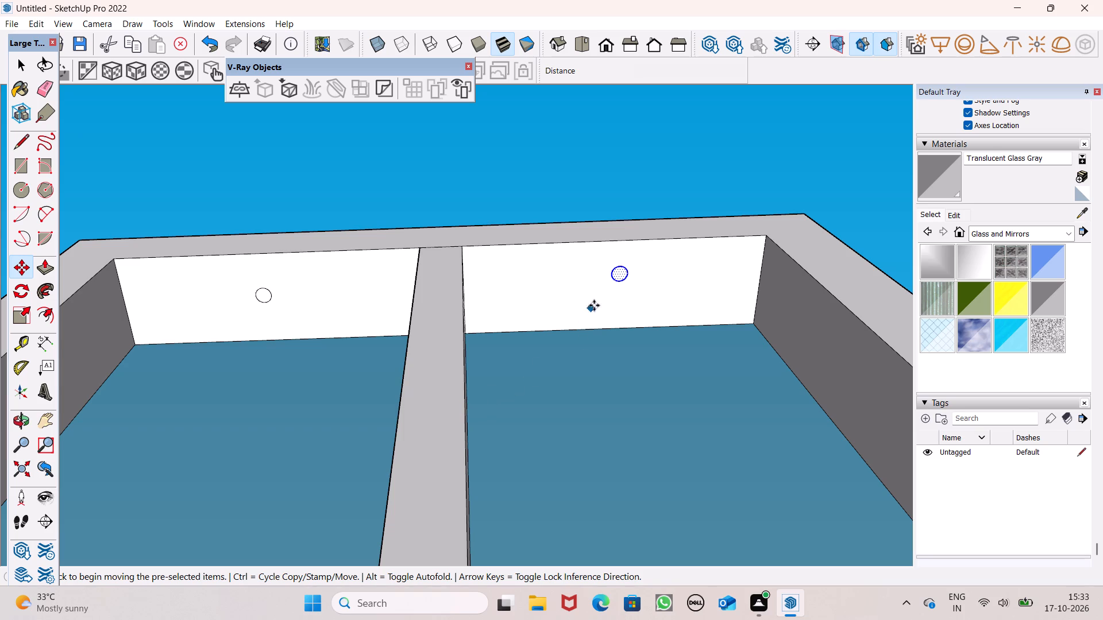
scroll(604, 299, "up", 2)
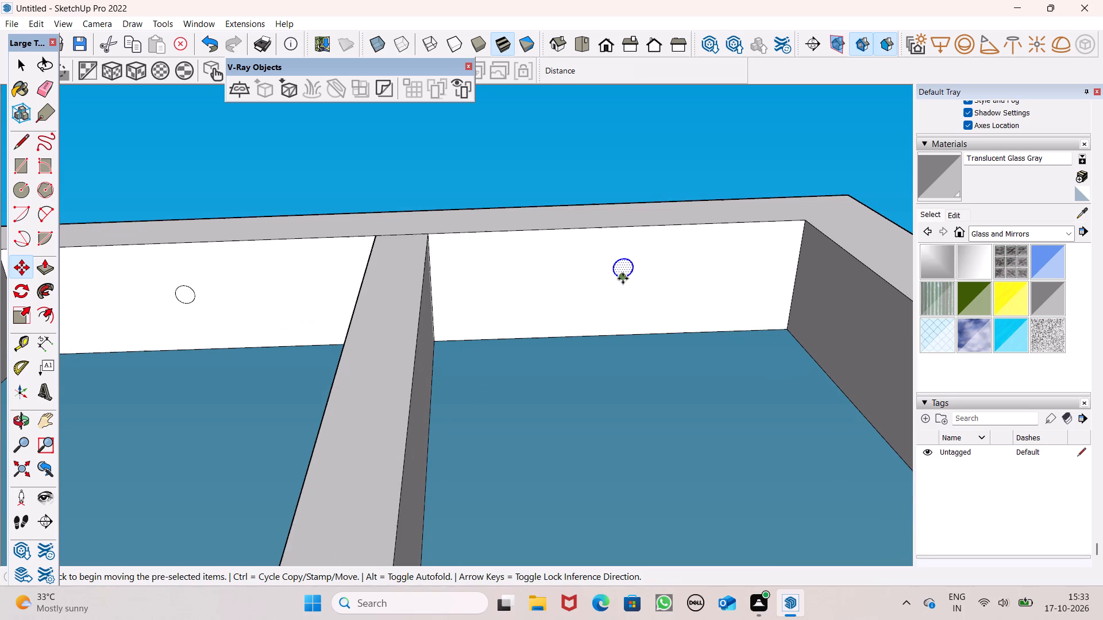
left_click_drag(622, 278, 615, 286)
key("space")
left_click(458, 194)
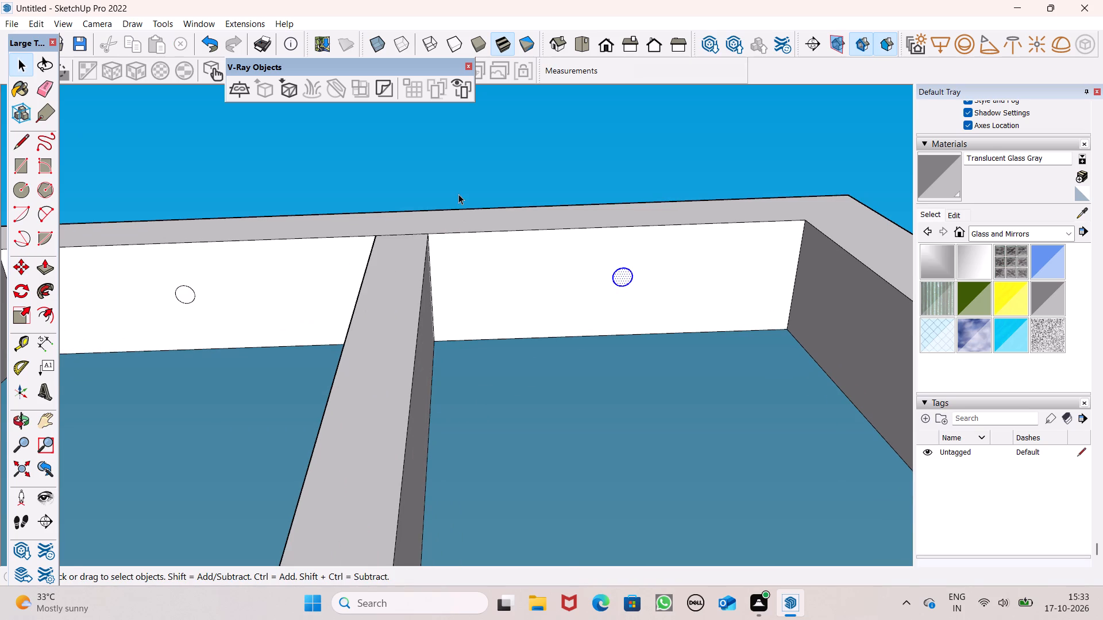
Push/Pull the circle above the left pane down about 4' 8" to the bottom frame to form a vertical round bar.
scroll(453, 191, "down", 4)
middle_click_drag(509, 218, 456, 281)
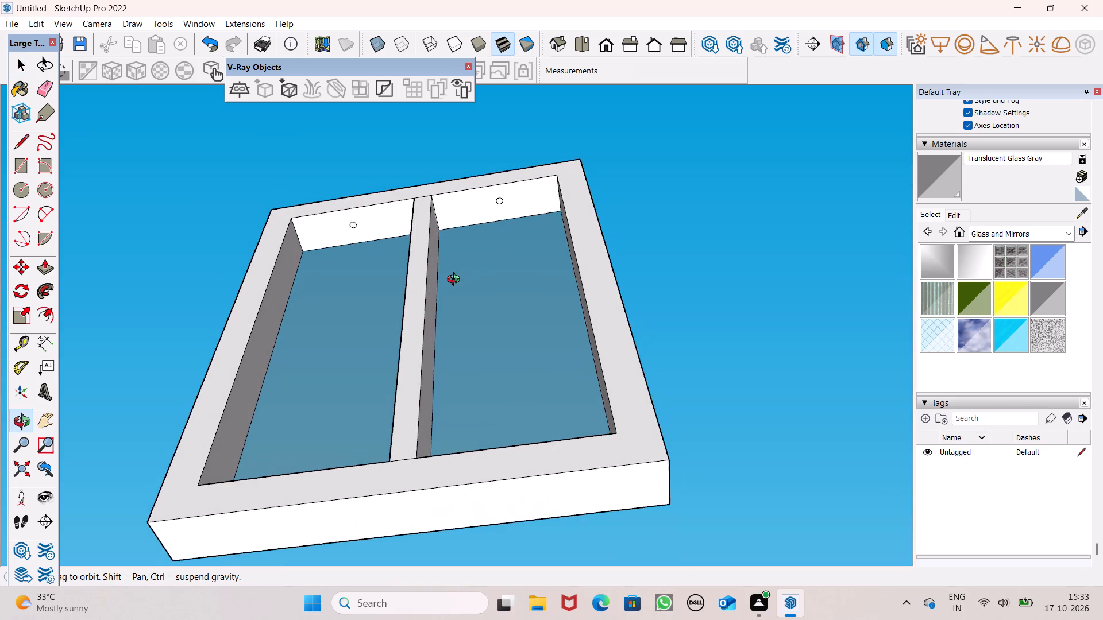
middle_click_drag(456, 281, 482, 279)
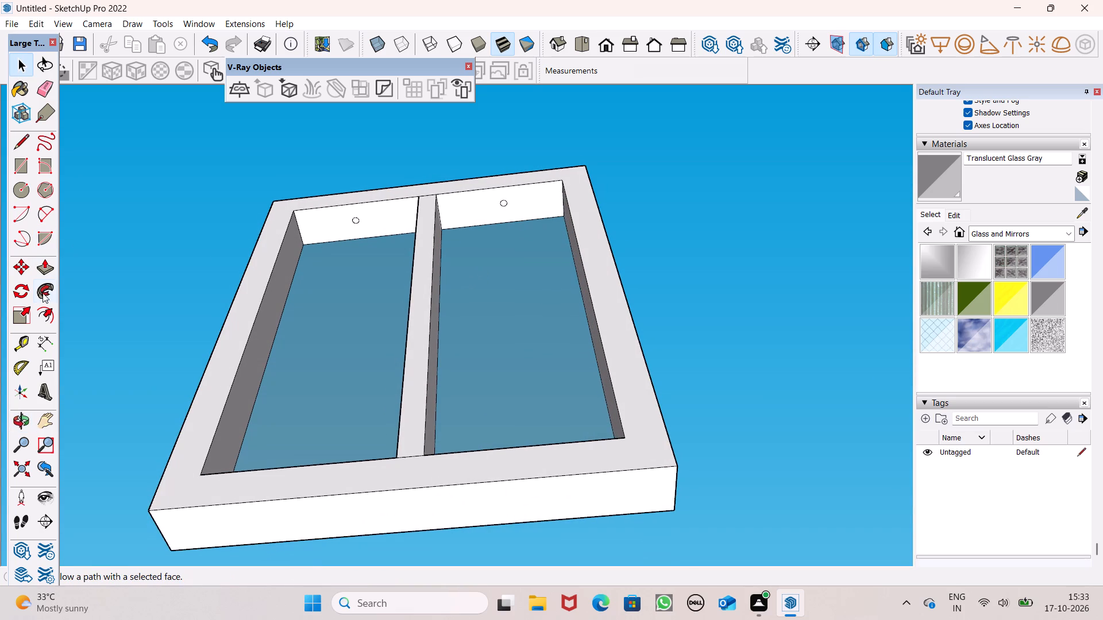
left_click(52, 268)
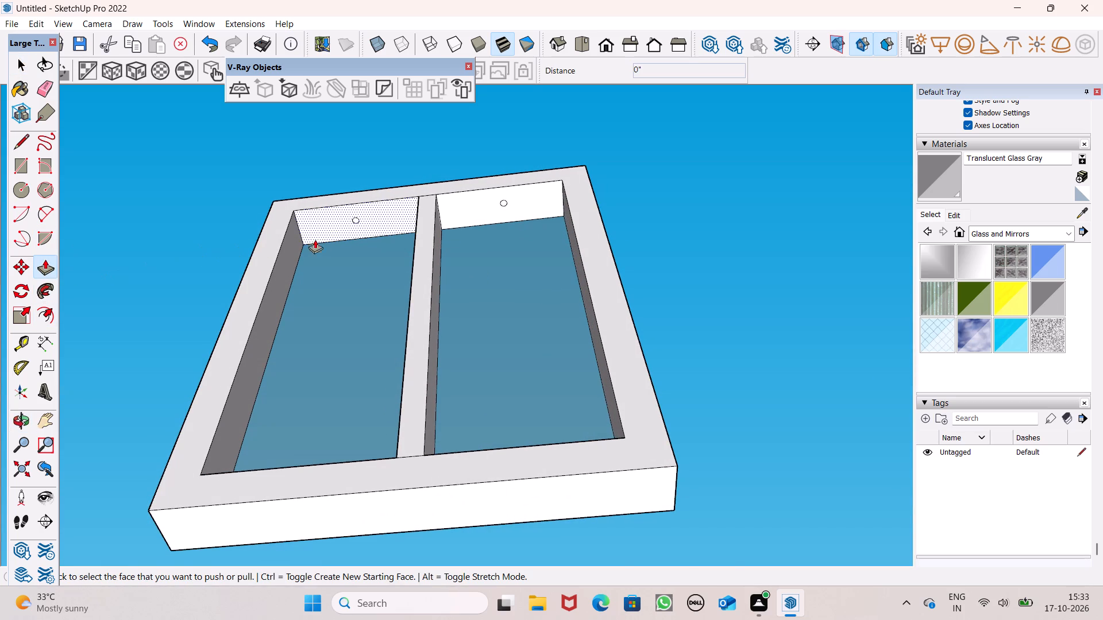
scroll(332, 234, "up", 1)
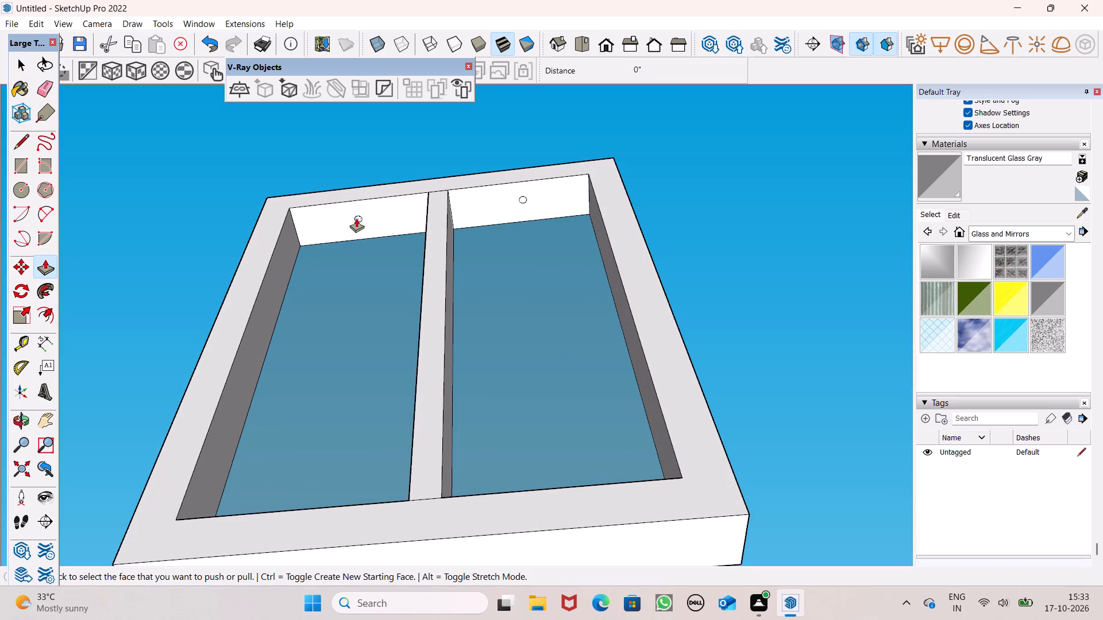
scroll(366, 242, "up", 1)
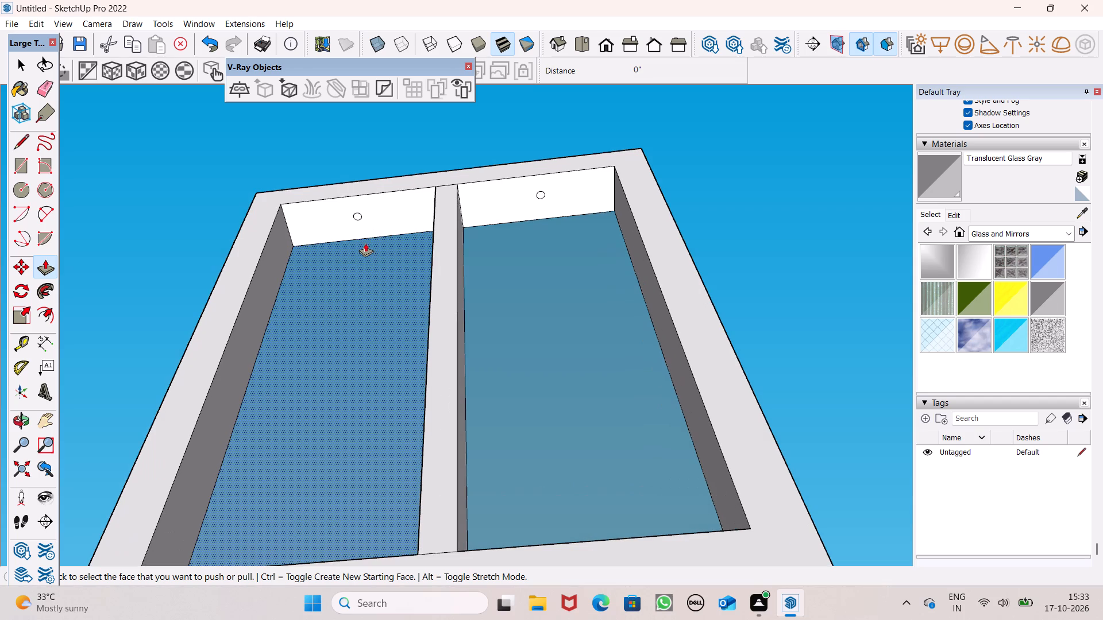
left_click_drag(358, 216, 357, 256, "ctrl")
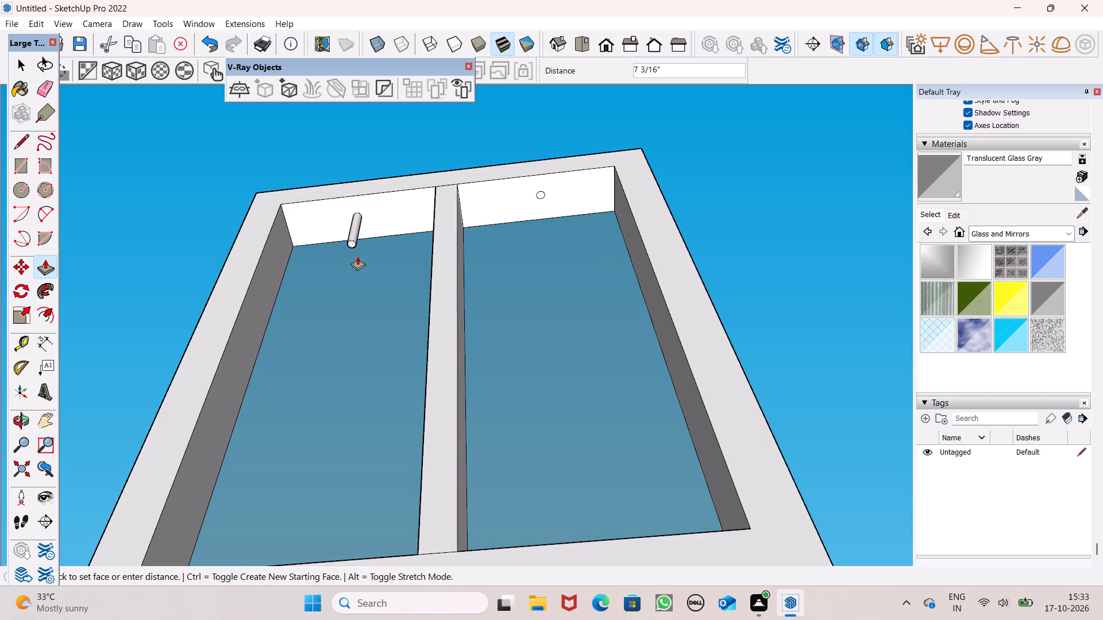
left_click_drag(357, 256, 334, 460, "ctrl")
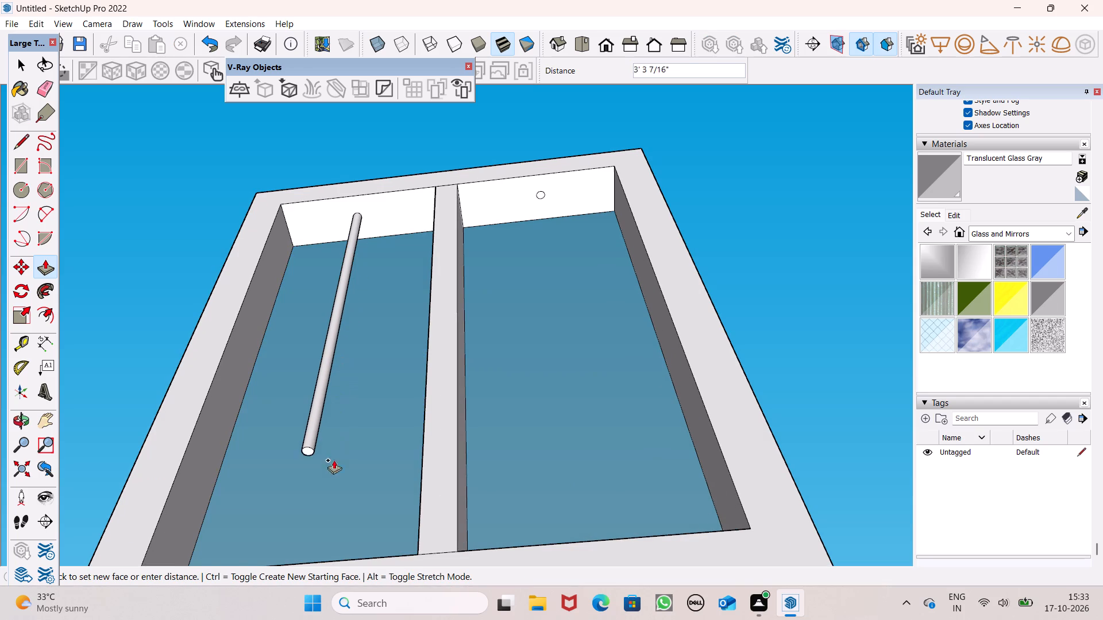
left_click_drag(334, 460, 307, 569, "ctrl")
Push/Pull the circle above the right pane down to the bottom frame to form a matching vertical round bar.
scroll(391, 343, "down", 4)
middle_click_drag(395, 391, 342, 609)
scroll(505, 142, "up", 6)
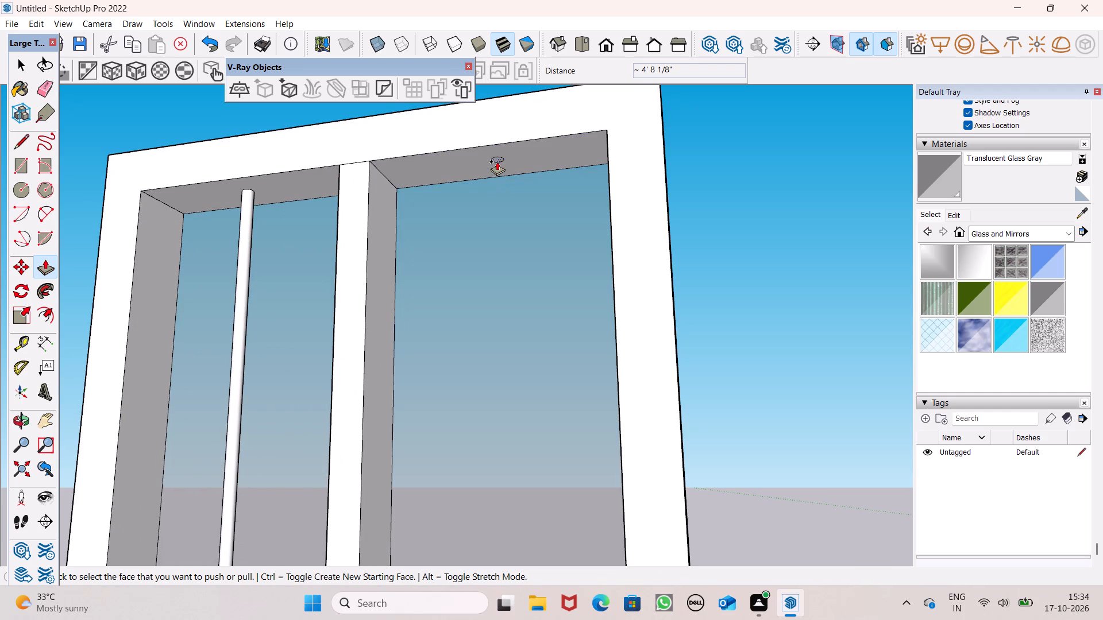
left_click_drag(497, 161, 484, 537)
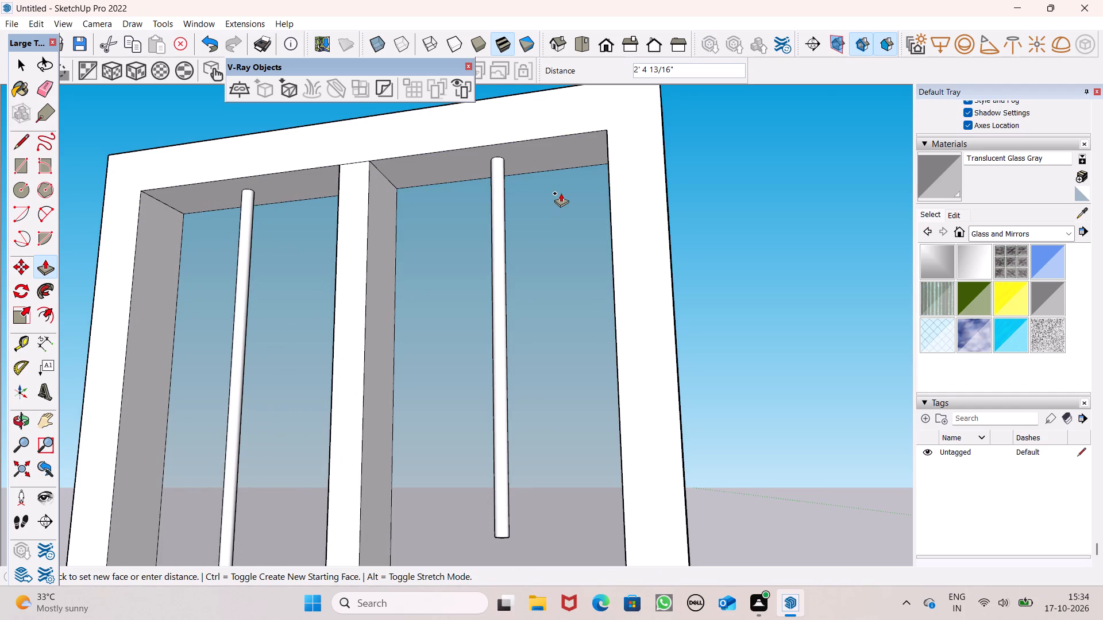
scroll(561, 193, "down", 8)
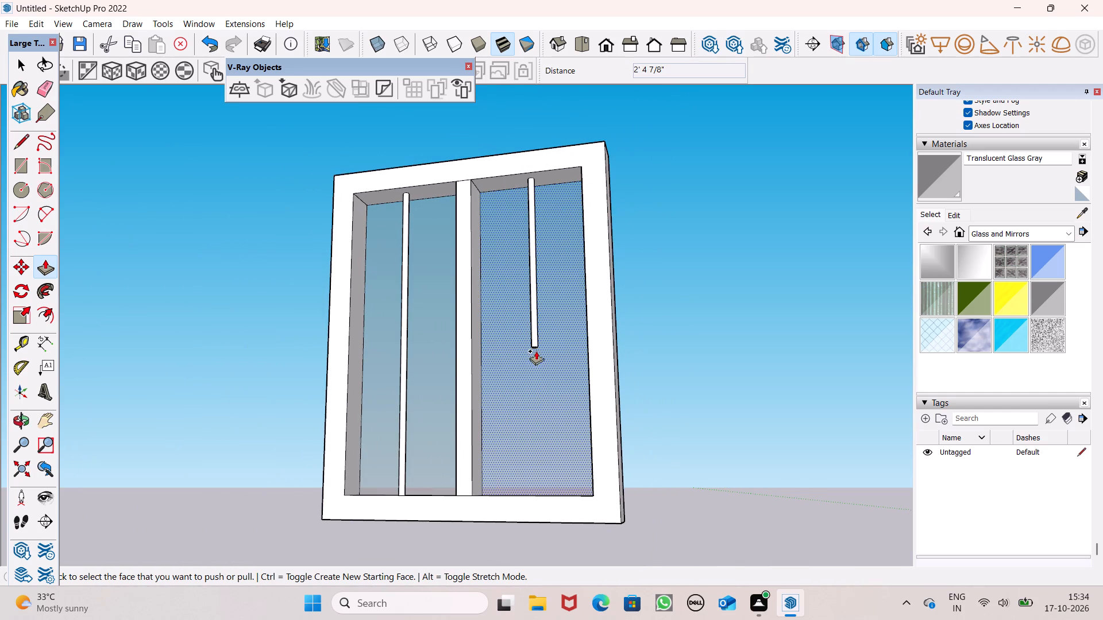
left_click_drag(534, 347, 530, 440)
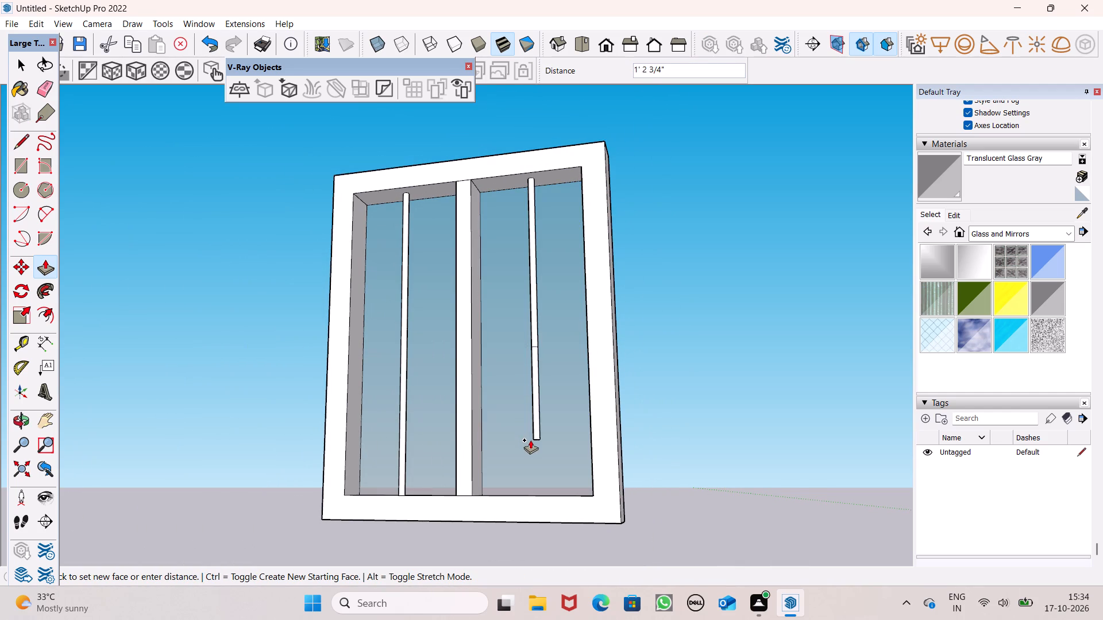
left_click_drag(530, 440, 520, 500)
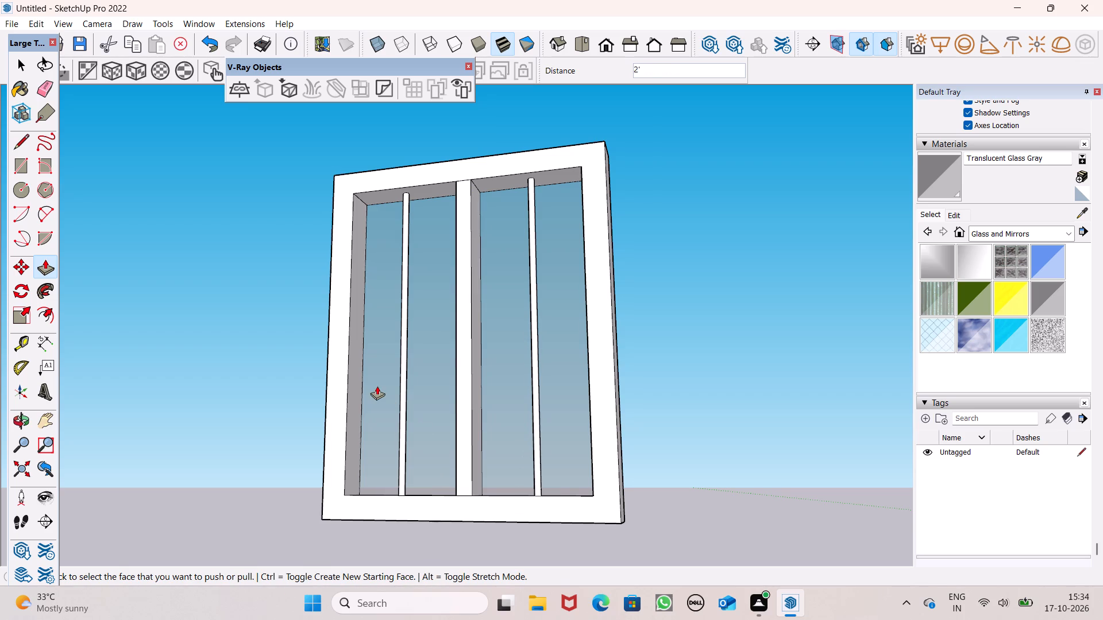
key("space")
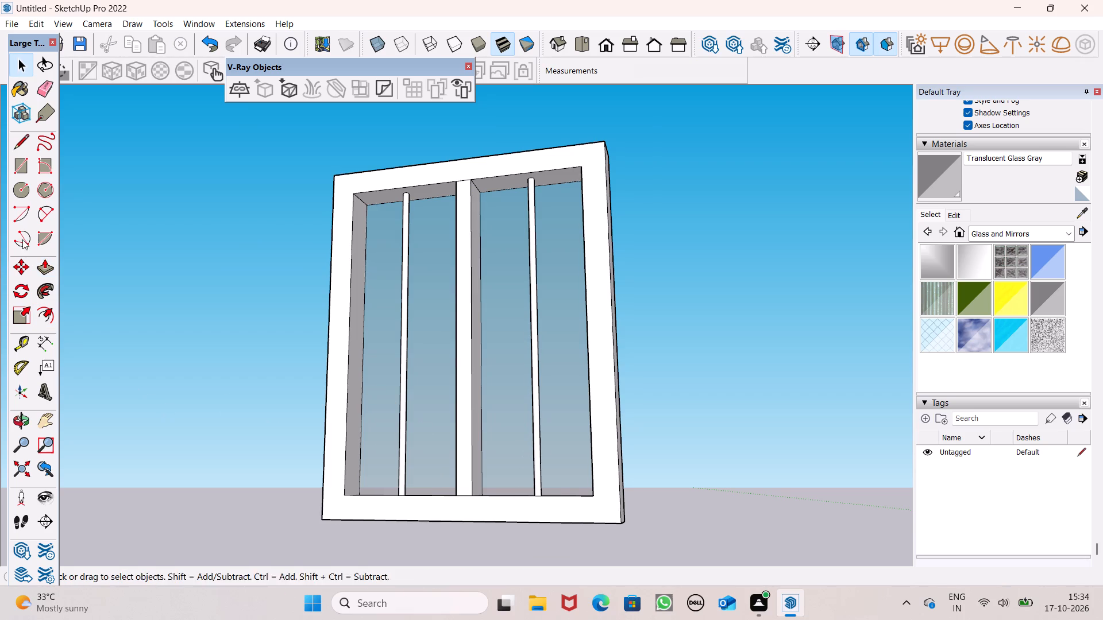
Draw a circle of about 5/8" radius on the left jamb's inner face, centred across its depth near mid-height.
left_click(23, 192)
scroll(292, 296, "down", 1)
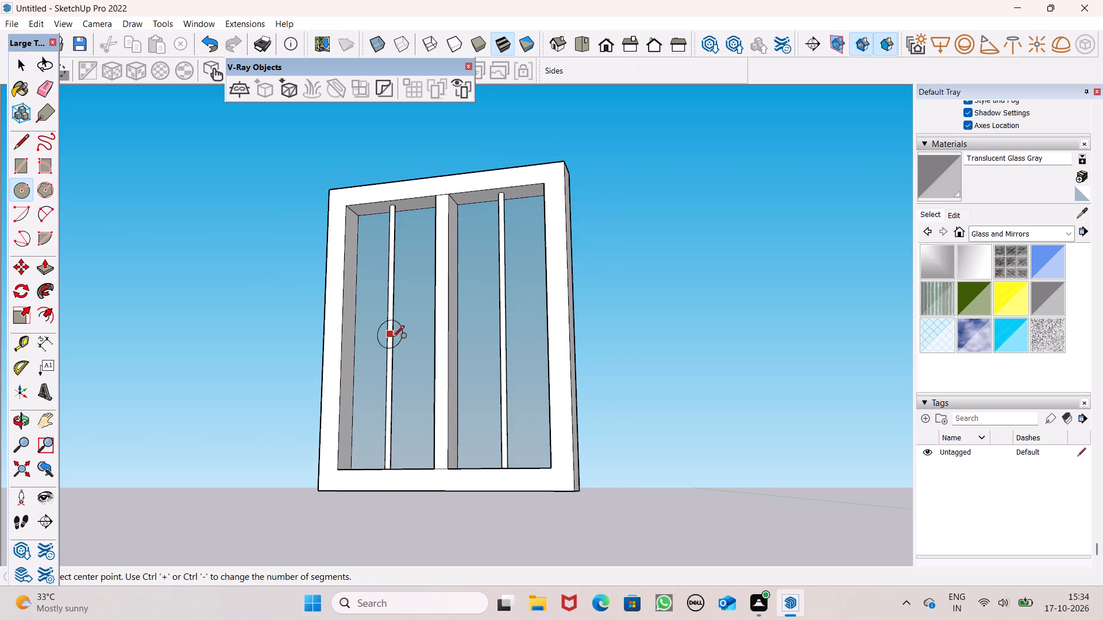
middle_click_drag(398, 356, 232, 447)
scroll(346, 358, "up", 3)
middle_click_drag(533, 378, 495, 397)
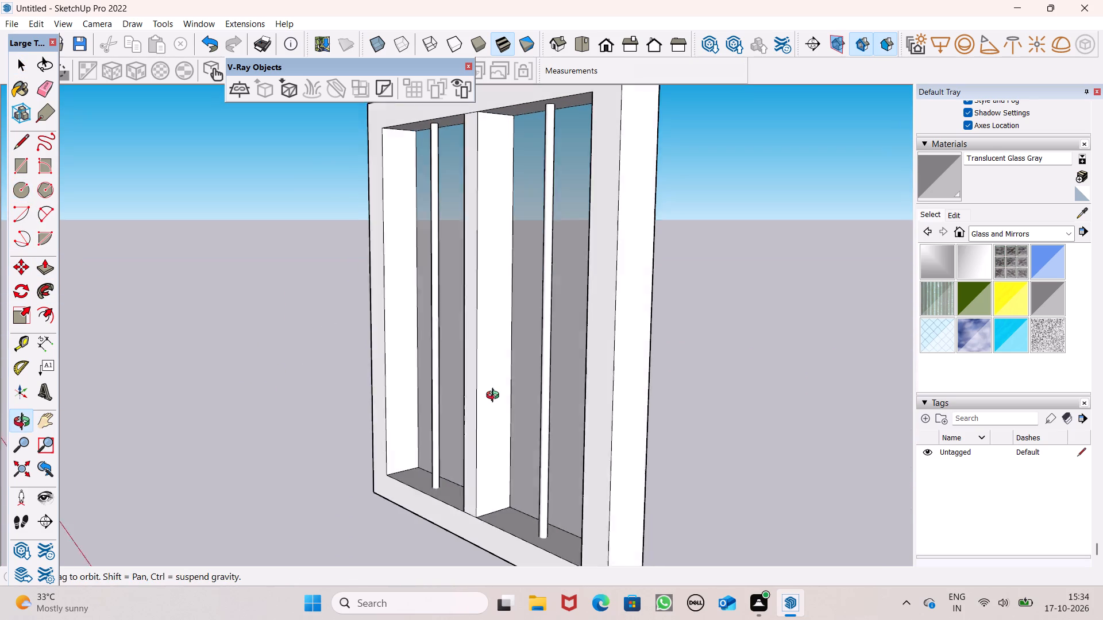
middle_click_drag(495, 397, 470, 387)
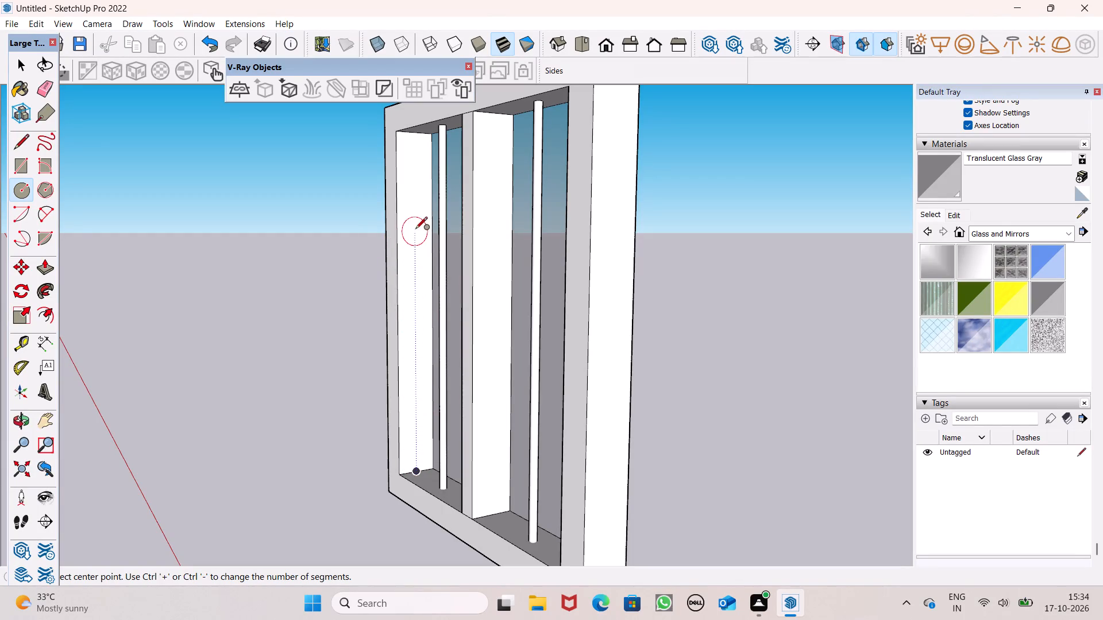
left_click(416, 288)
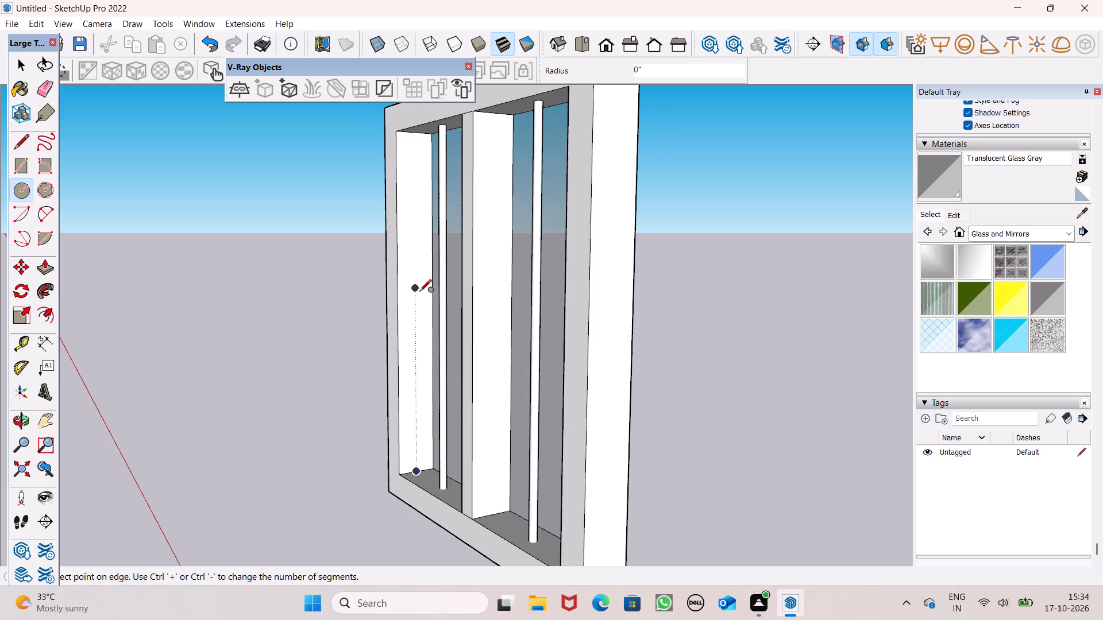
scroll(416, 292, "up", 8)
left_click(414, 293)
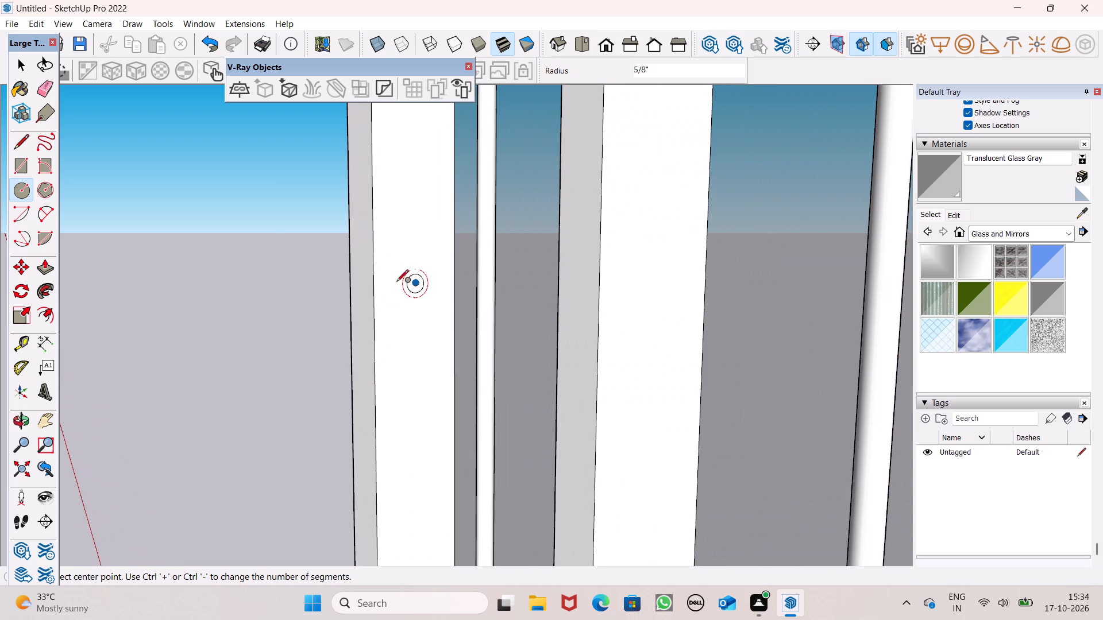
key("space")
Move the small circle slightly down the left jamb's inner face and clear the selection.
scroll(264, 250, "down", 5)
middle_click_drag(336, 330, 350, 336)
scroll(320, 284, "down", 5)
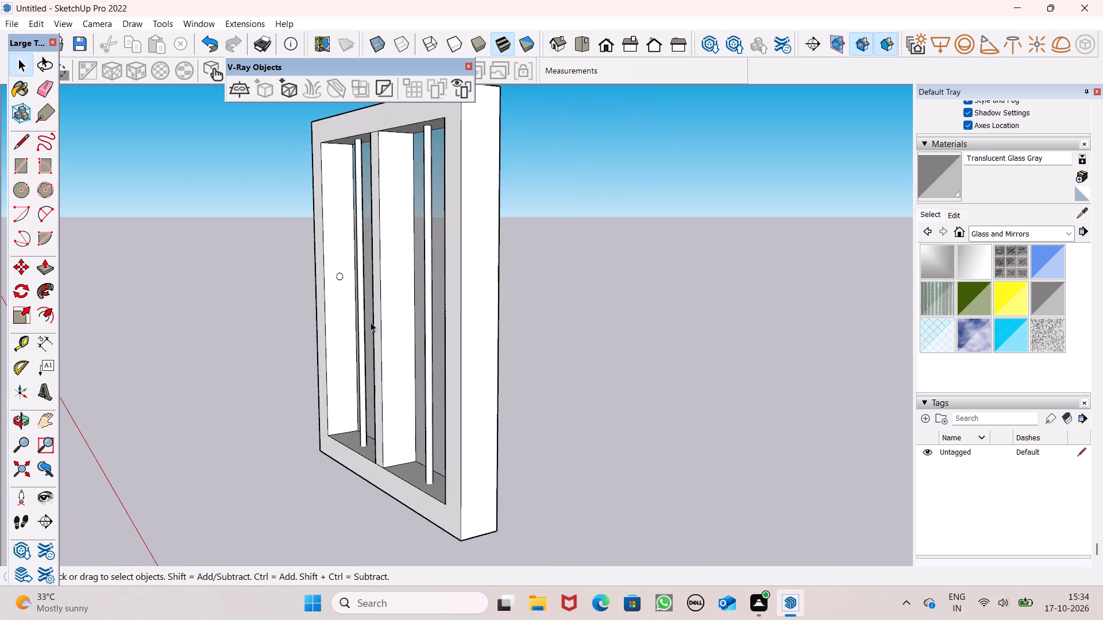
middle_click_drag(408, 332, 510, 309)
scroll(279, 289, "up", 2)
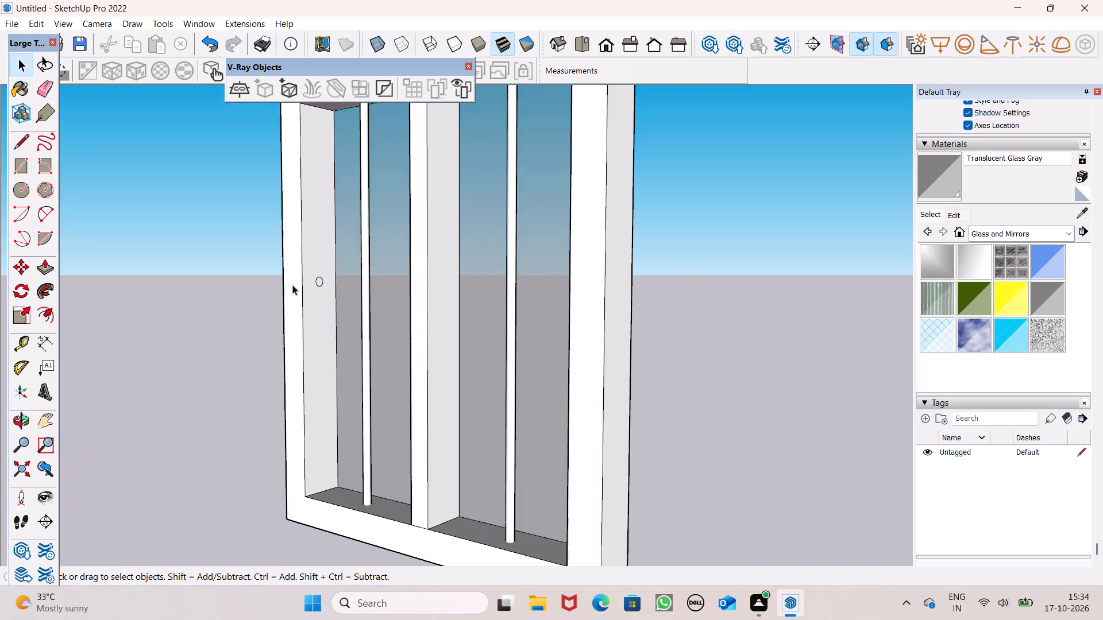
scroll(292, 285, "up", 4)
double_click(325, 278)
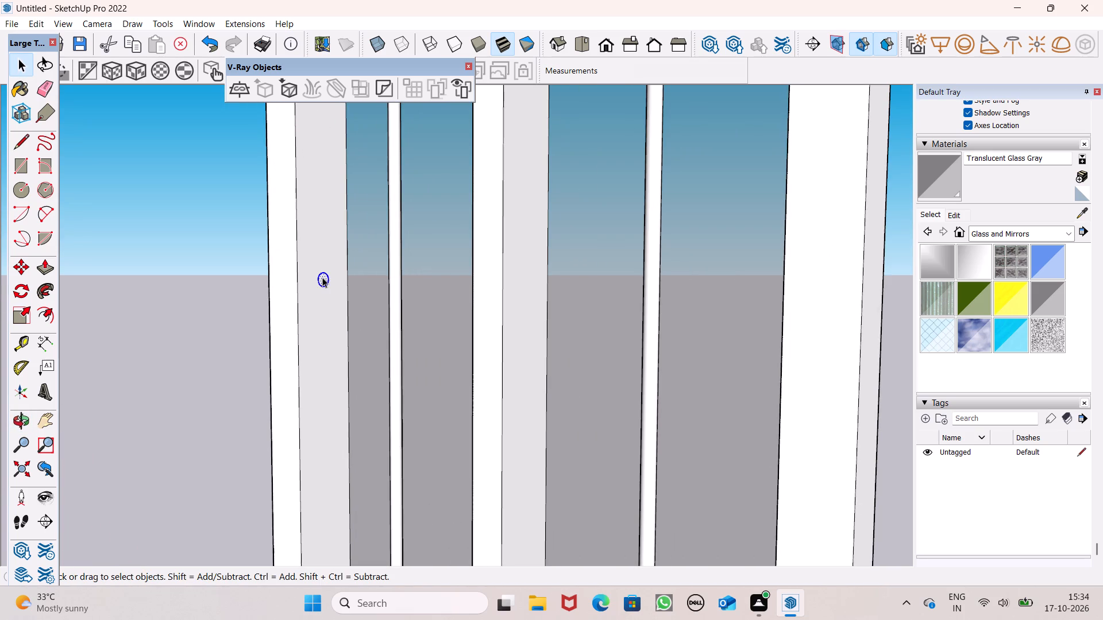
key("m")
key("Return")
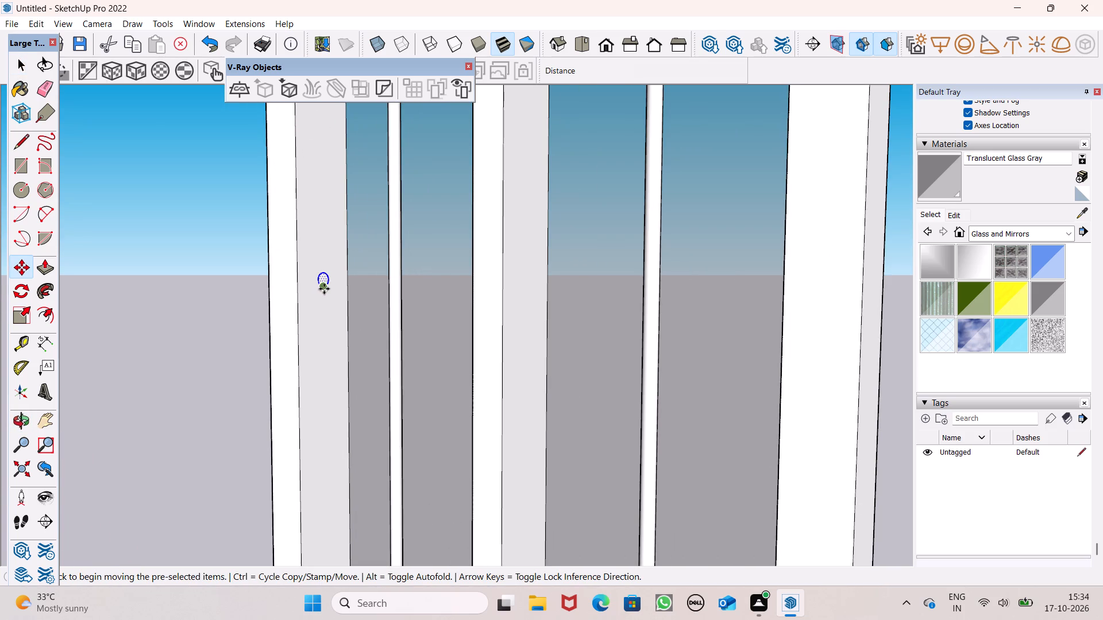
left_click_drag(325, 289, 327, 319)
key("space")
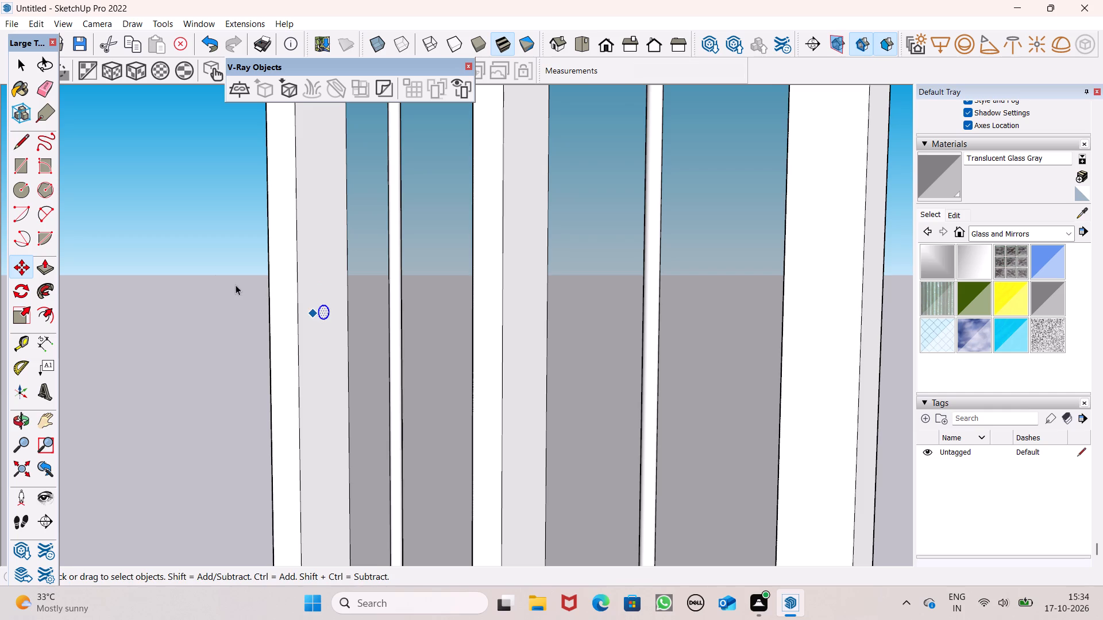
left_click(210, 269)
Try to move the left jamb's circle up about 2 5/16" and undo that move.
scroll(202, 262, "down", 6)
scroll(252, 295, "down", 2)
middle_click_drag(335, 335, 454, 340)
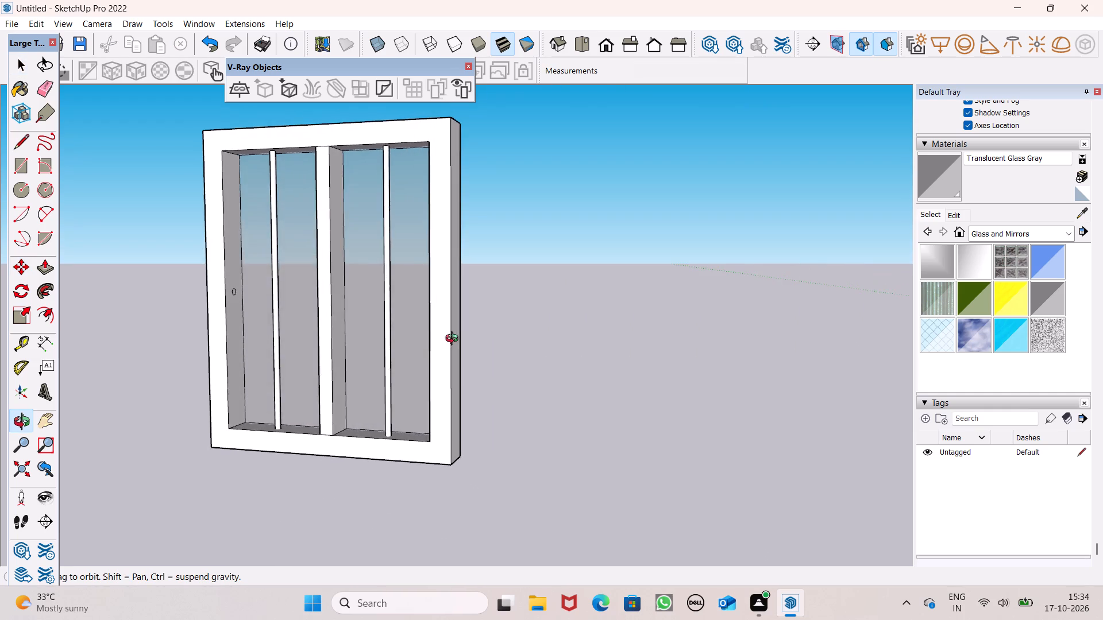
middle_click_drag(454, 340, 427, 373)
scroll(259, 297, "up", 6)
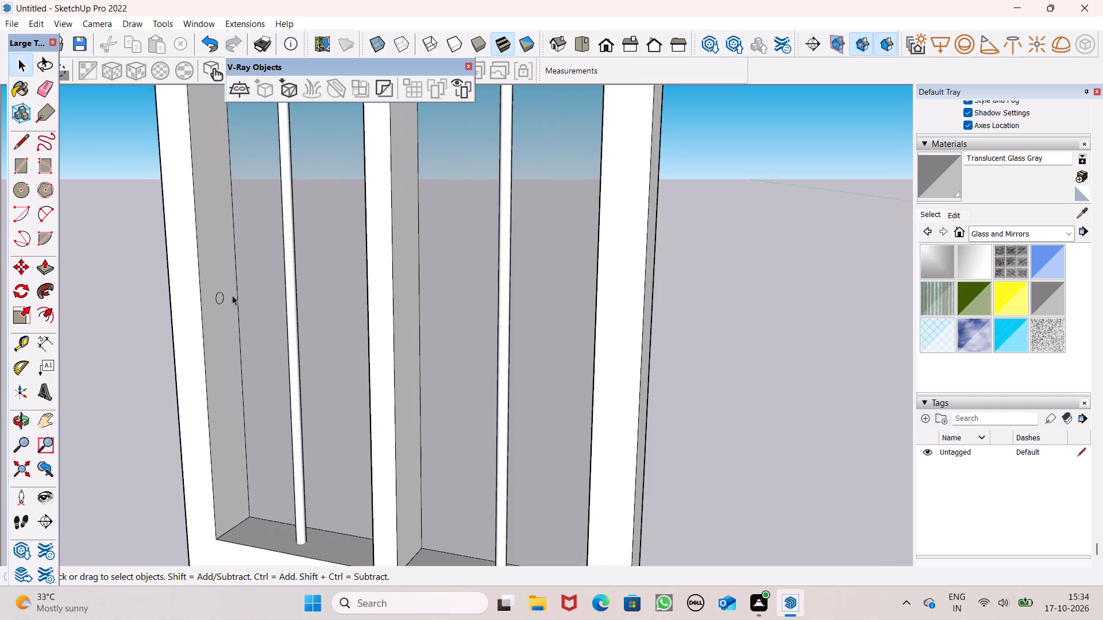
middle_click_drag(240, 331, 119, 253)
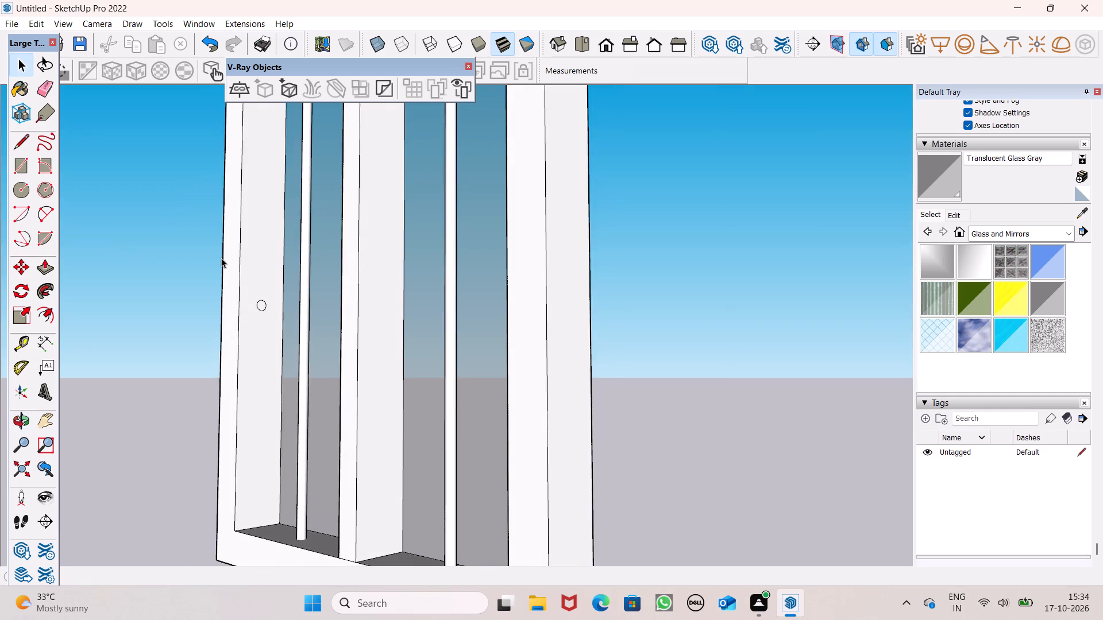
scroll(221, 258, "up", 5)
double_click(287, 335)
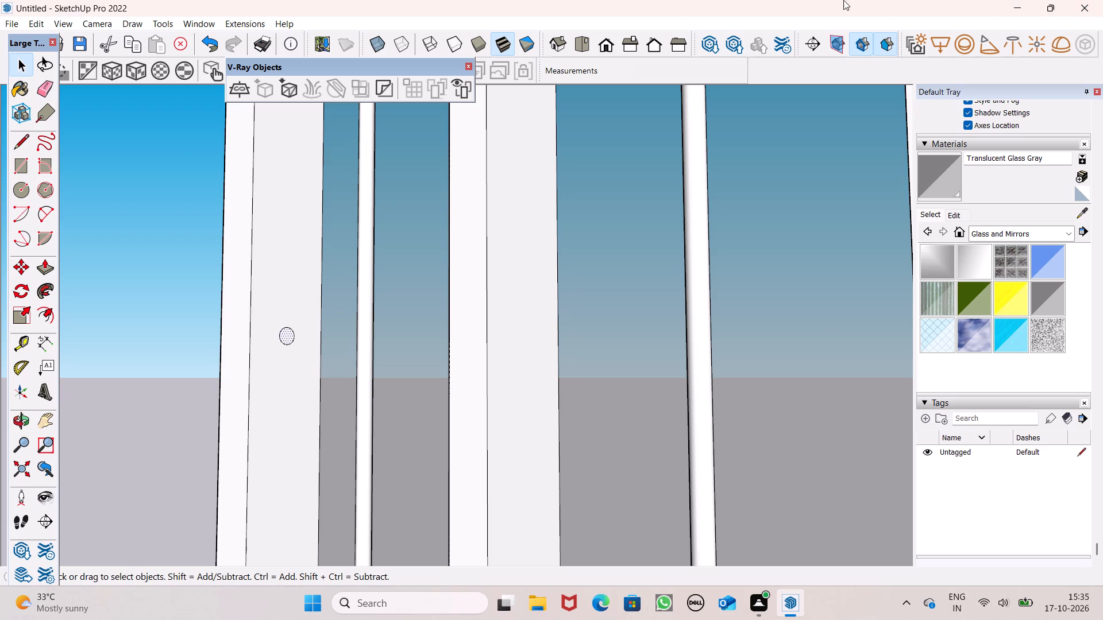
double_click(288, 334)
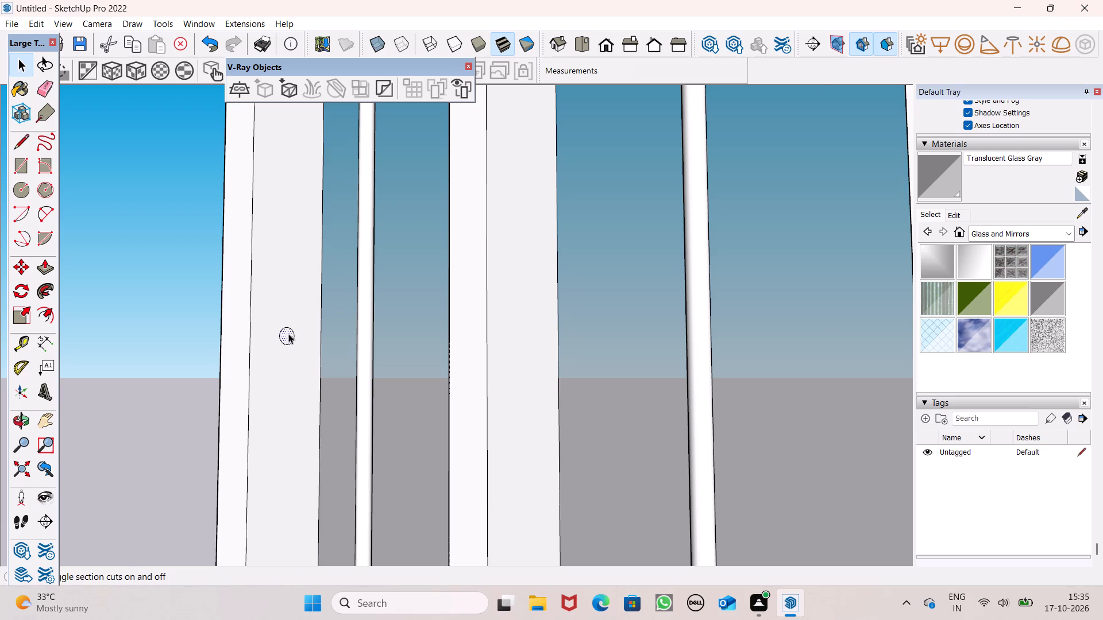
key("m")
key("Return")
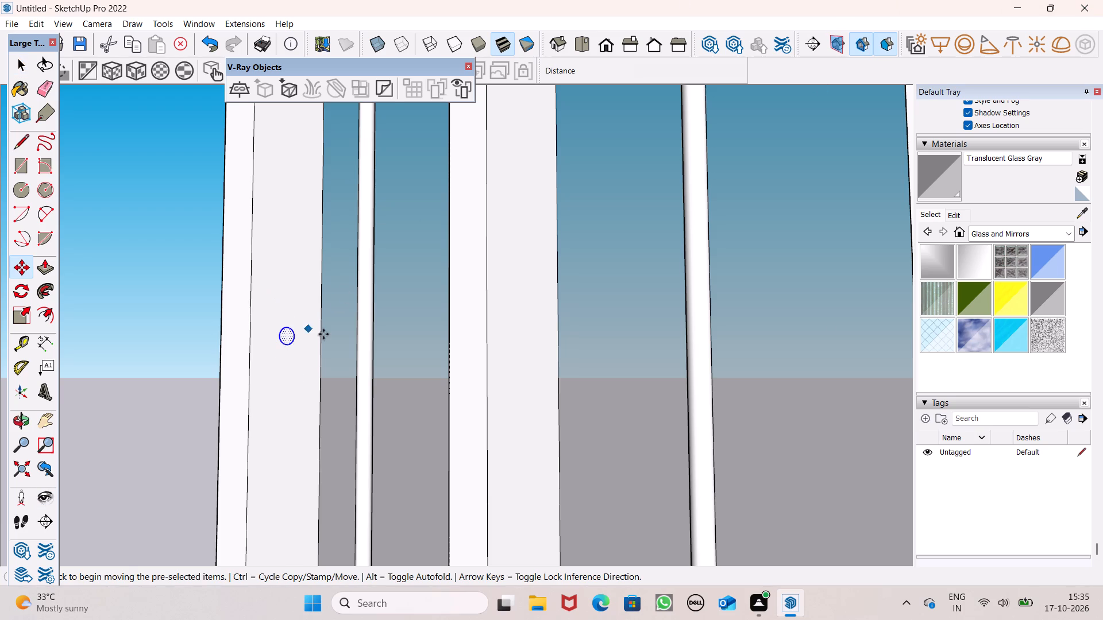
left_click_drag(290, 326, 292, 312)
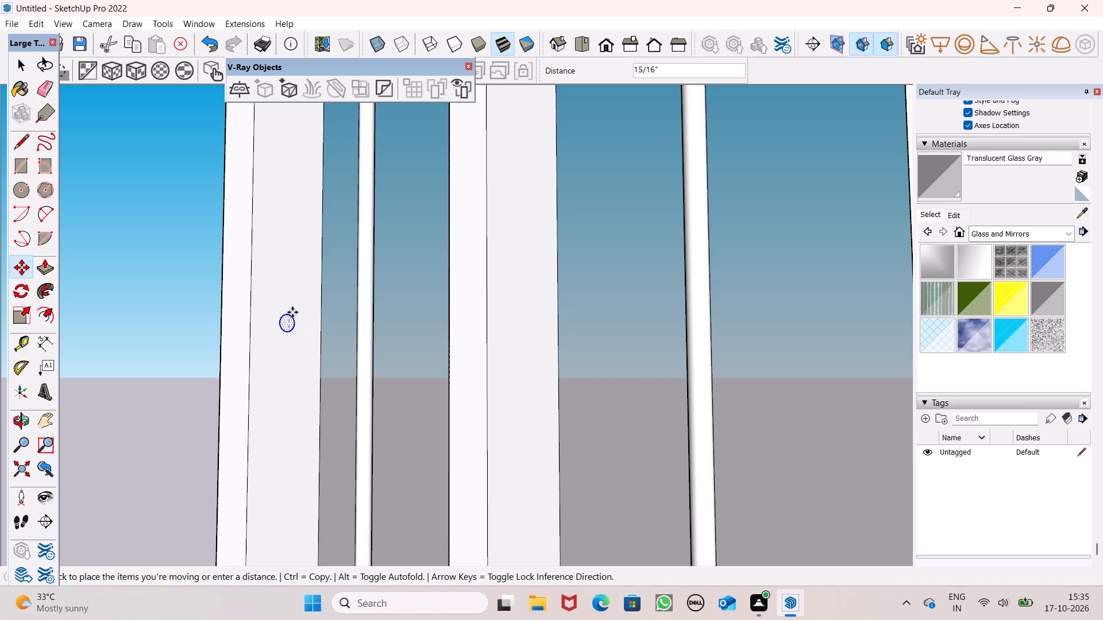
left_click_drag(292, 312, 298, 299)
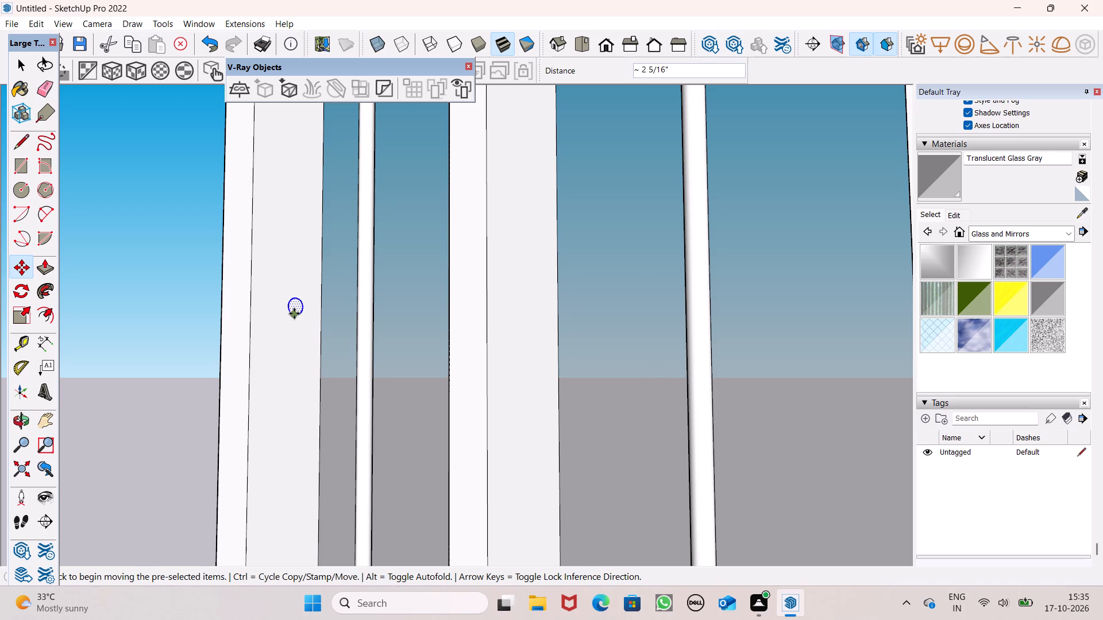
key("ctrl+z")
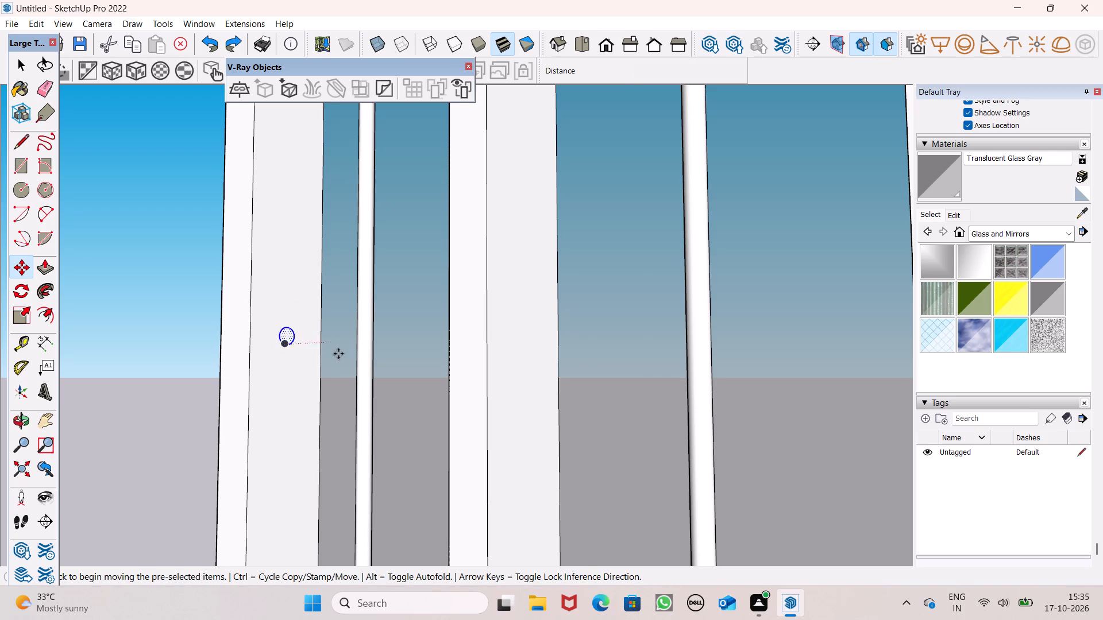
Move the circle on the left jamb's inner face straight up about 1 3/16" and clear the selection.
middle_click_drag(339, 354, 295, 372)
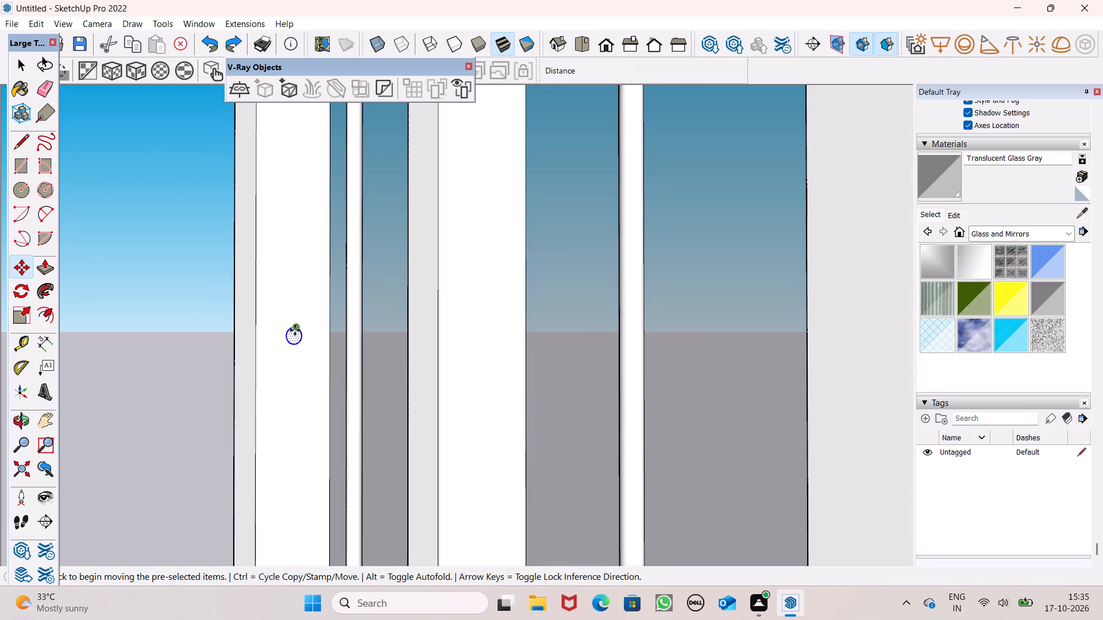
left_click_drag(295, 330, 294, 309)
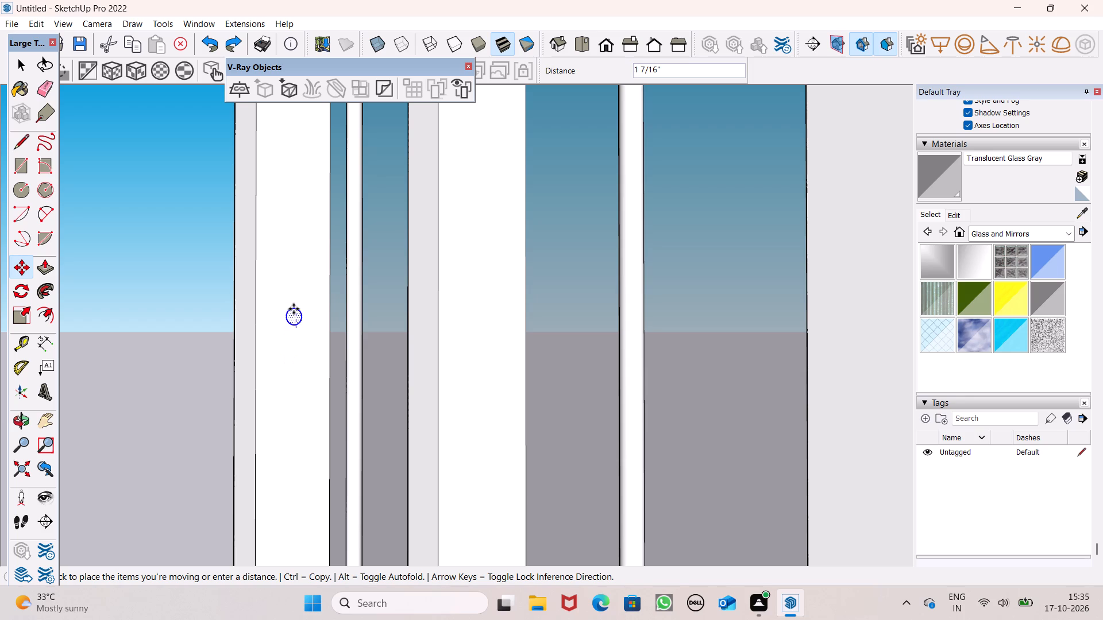
left_click_drag(294, 309, 292, 312)
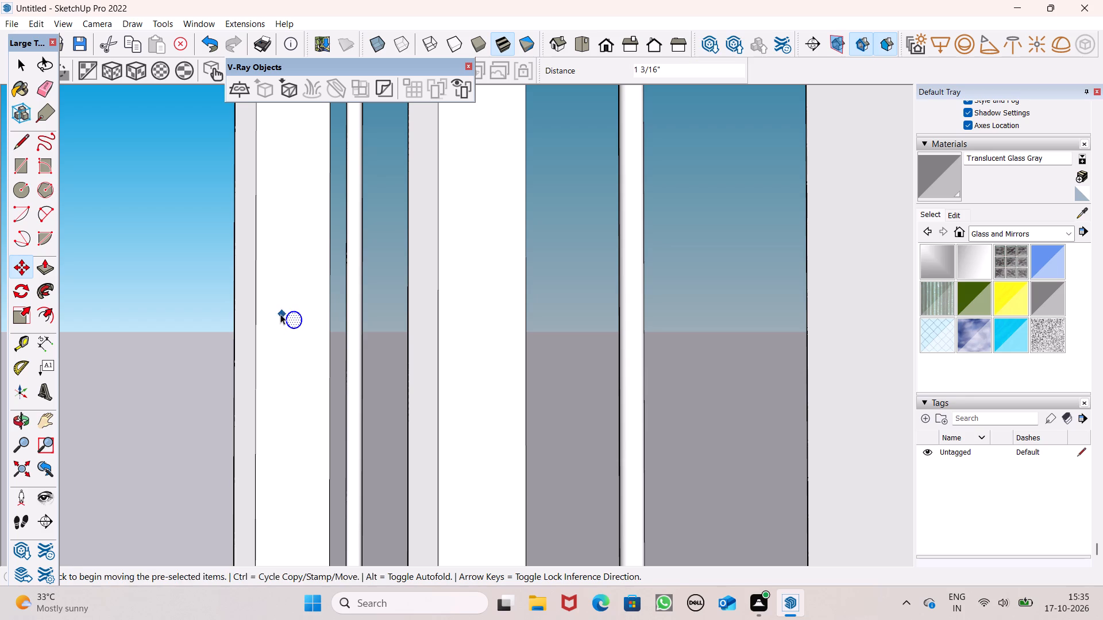
key("space")
left_click(194, 265)
Push/Pull the left jamb's circle across both panes to the right jamb to form a horizontal round grille bar.
scroll(240, 263, "down", 10)
middle_click_drag(333, 289, 336, 292)
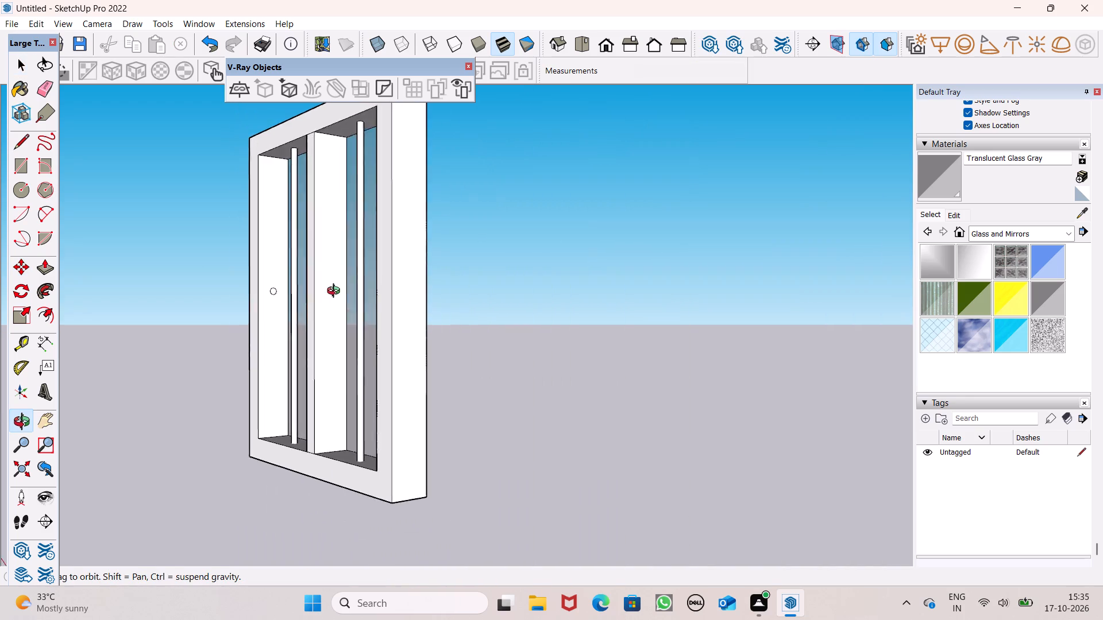
middle_click_drag(336, 292, 408, 294)
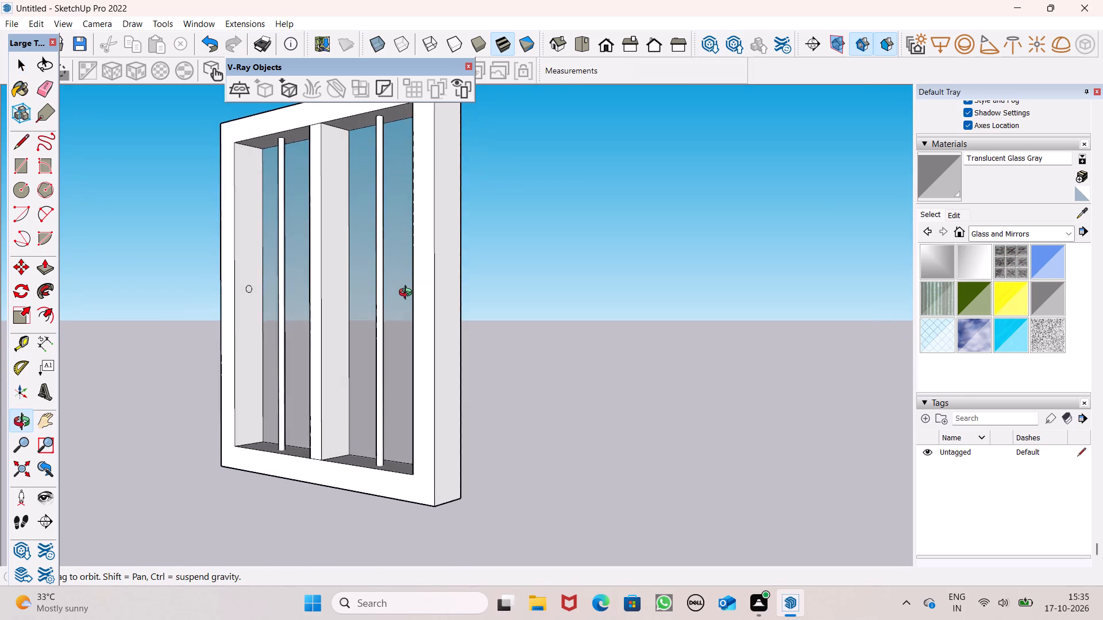
middle_click_drag(408, 294, 438, 281)
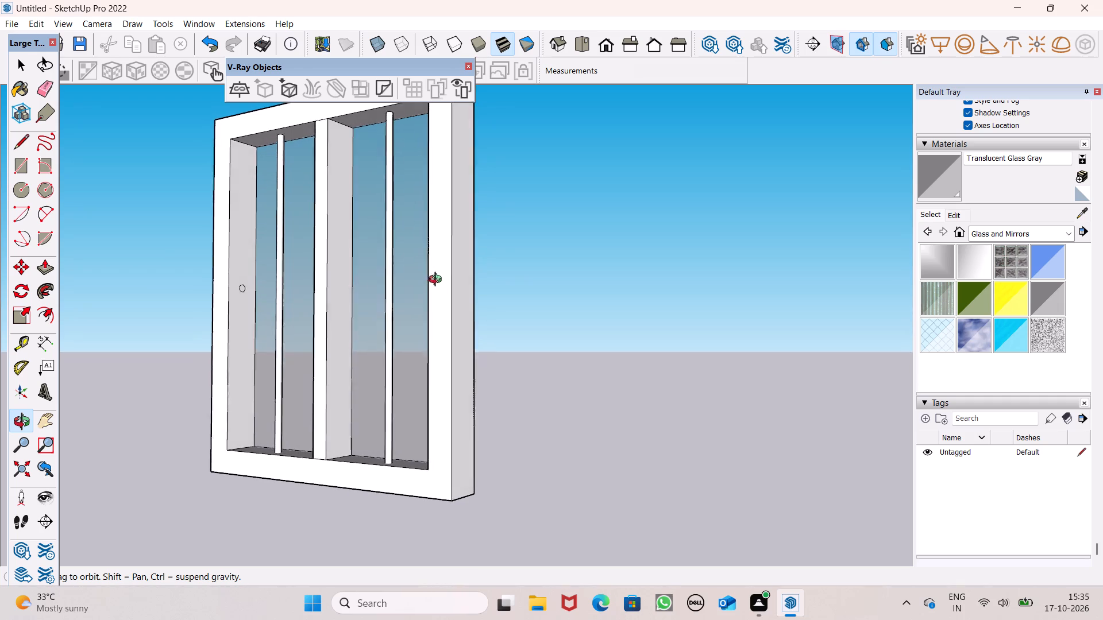
middle_click_drag(438, 281, 431, 284)
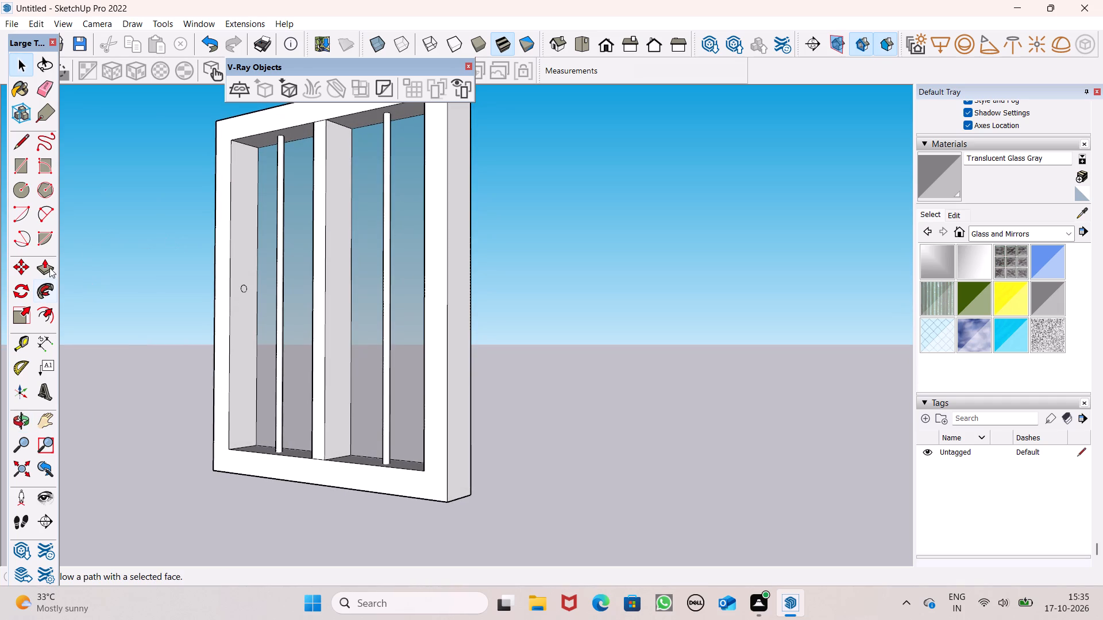
left_click(49, 268)
middle_click_drag(310, 326, 249, 336)
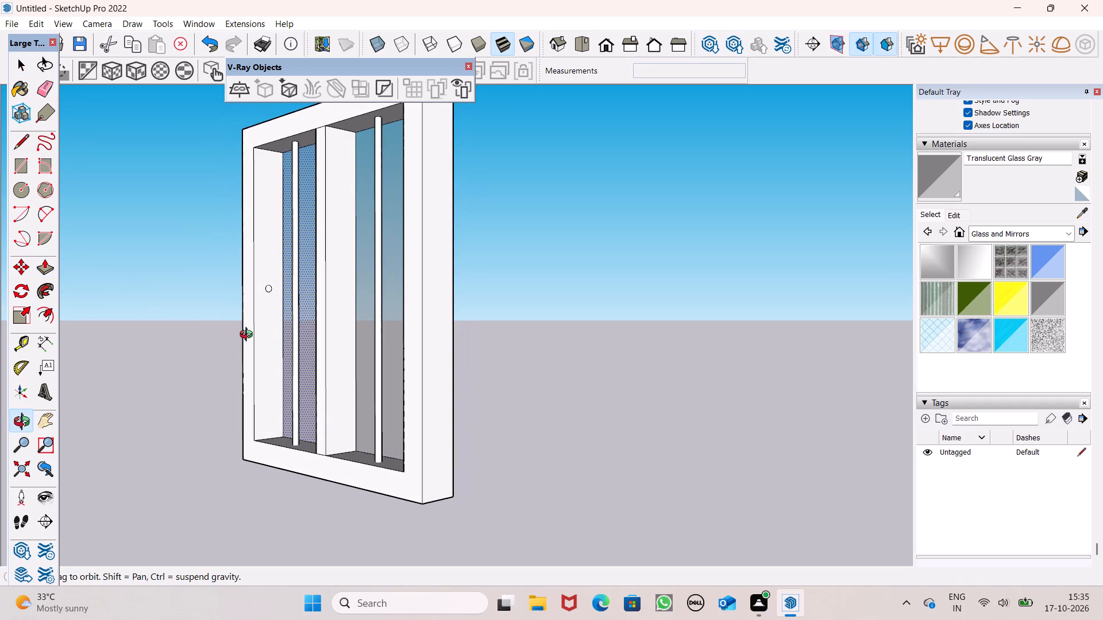
middle_click_drag(249, 336, 249, 335)
scroll(304, 289, "up", 5)
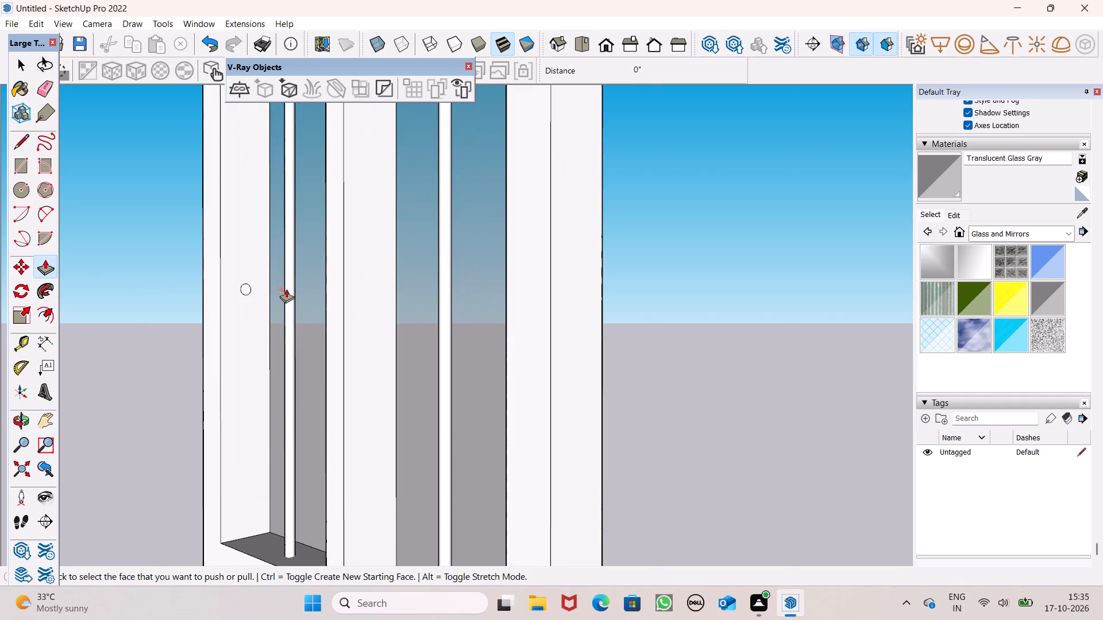
scroll(286, 289, "up", 3)
scroll(285, 286, "down", 2)
middle_click_drag(300, 298, 323, 300)
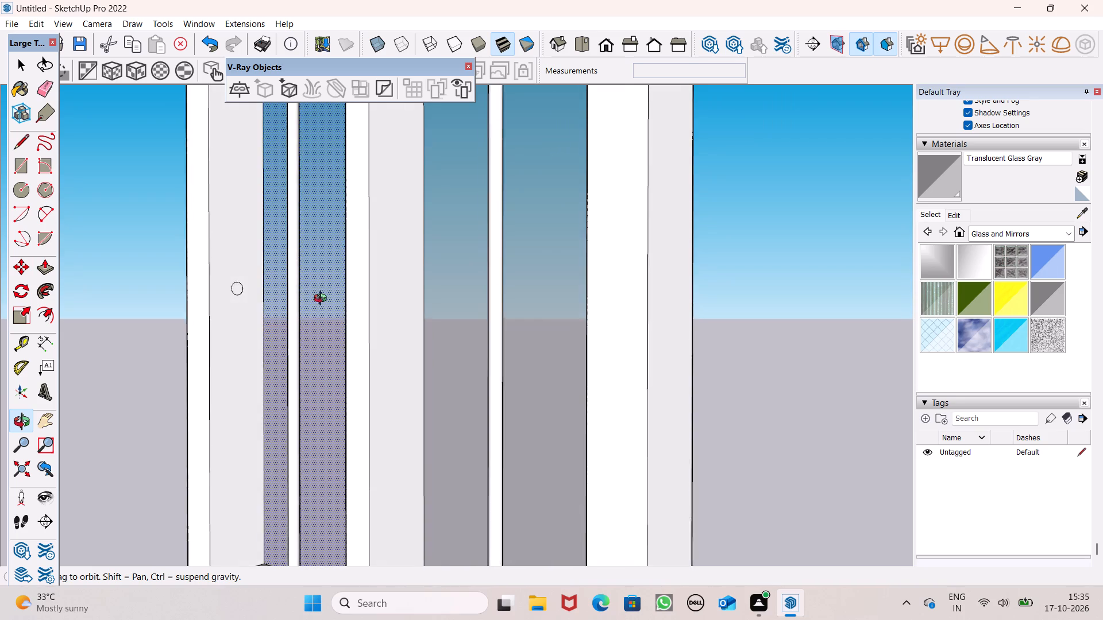
middle_click_drag(323, 300, 323, 300)
scroll(315, 268, "down", 2)
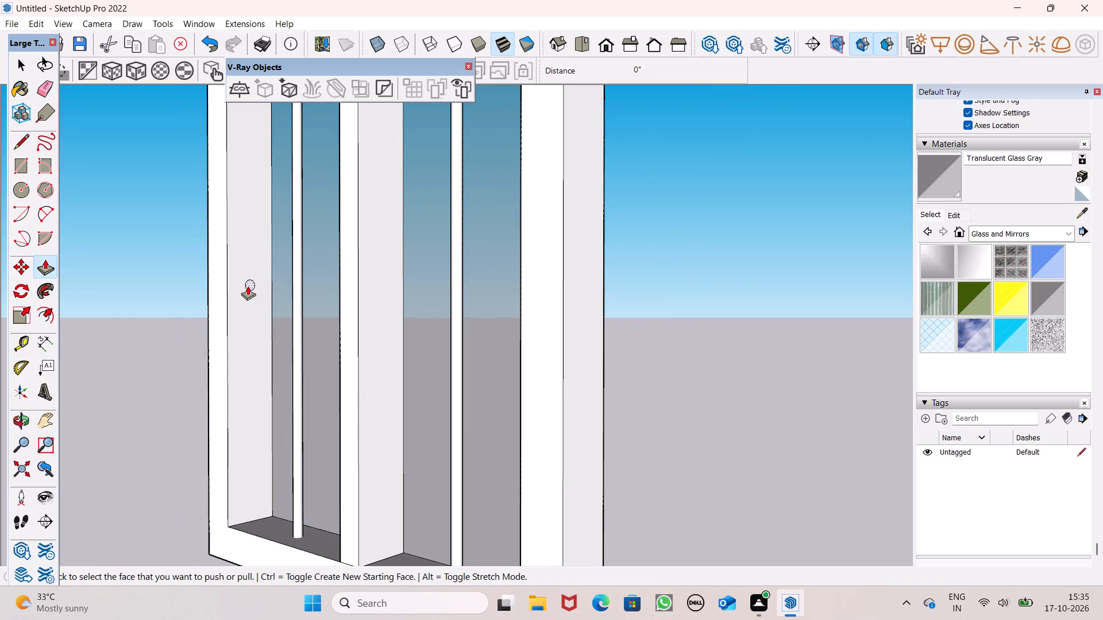
left_click_drag(249, 284, 353, 327)
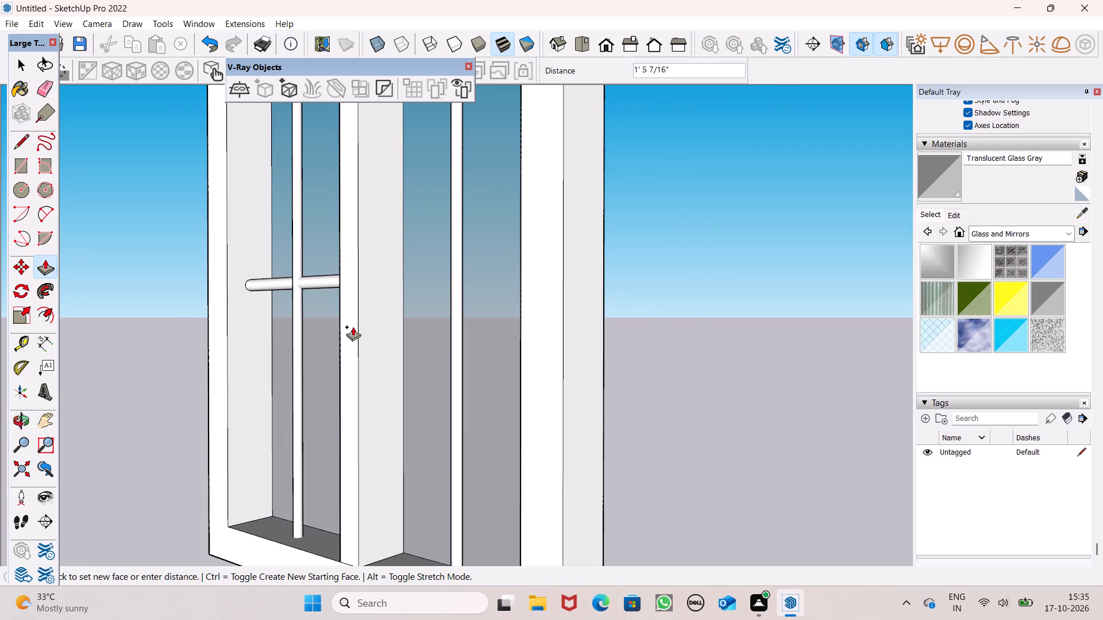
left_click_drag(353, 327, 509, 361)
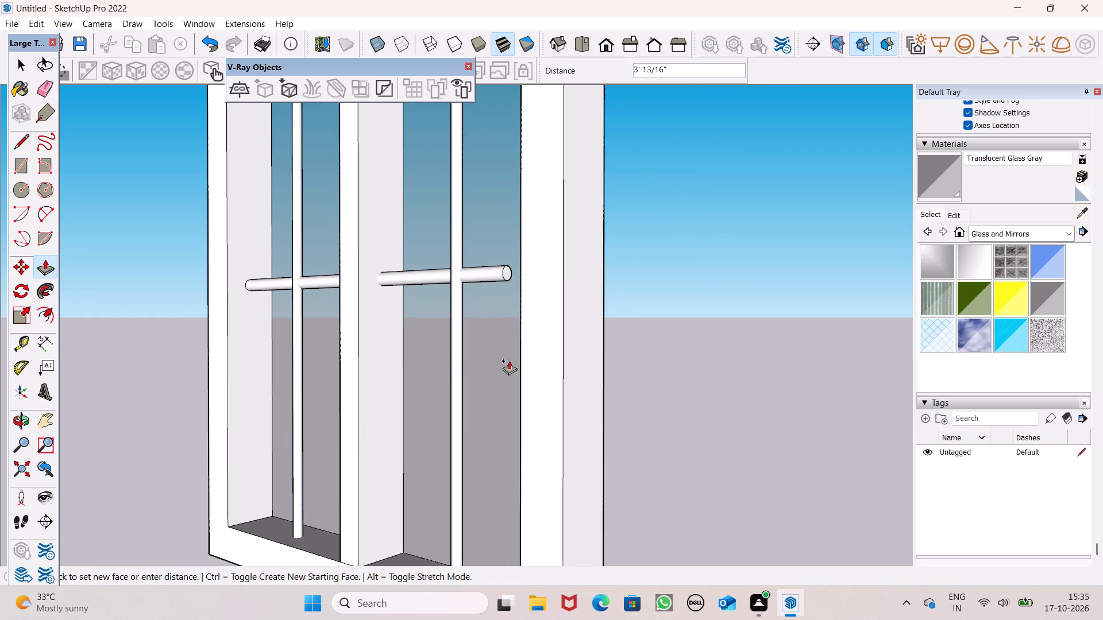
left_click_drag(509, 361, 539, 363)
middle_click_drag(541, 359, 795, 393)
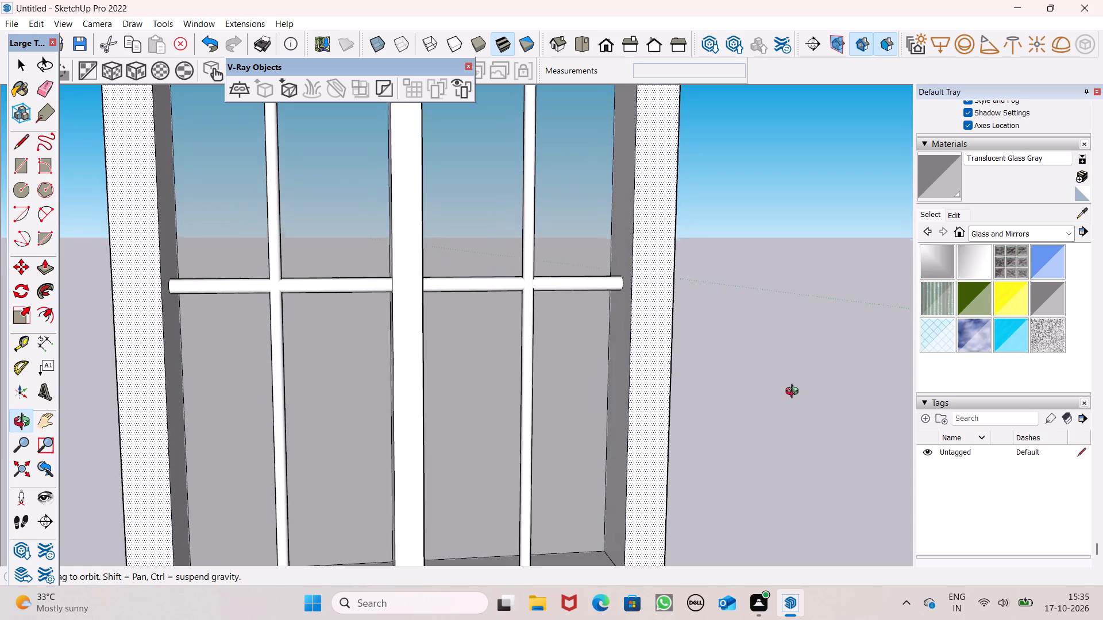
middle_click_drag(795, 393, 768, 375)
key("space")
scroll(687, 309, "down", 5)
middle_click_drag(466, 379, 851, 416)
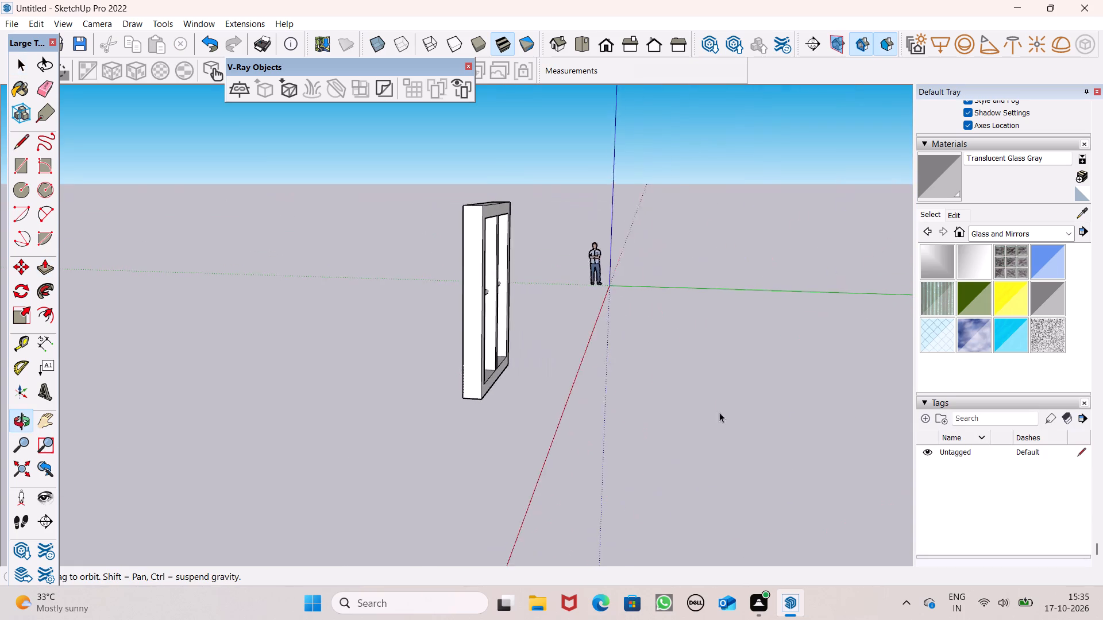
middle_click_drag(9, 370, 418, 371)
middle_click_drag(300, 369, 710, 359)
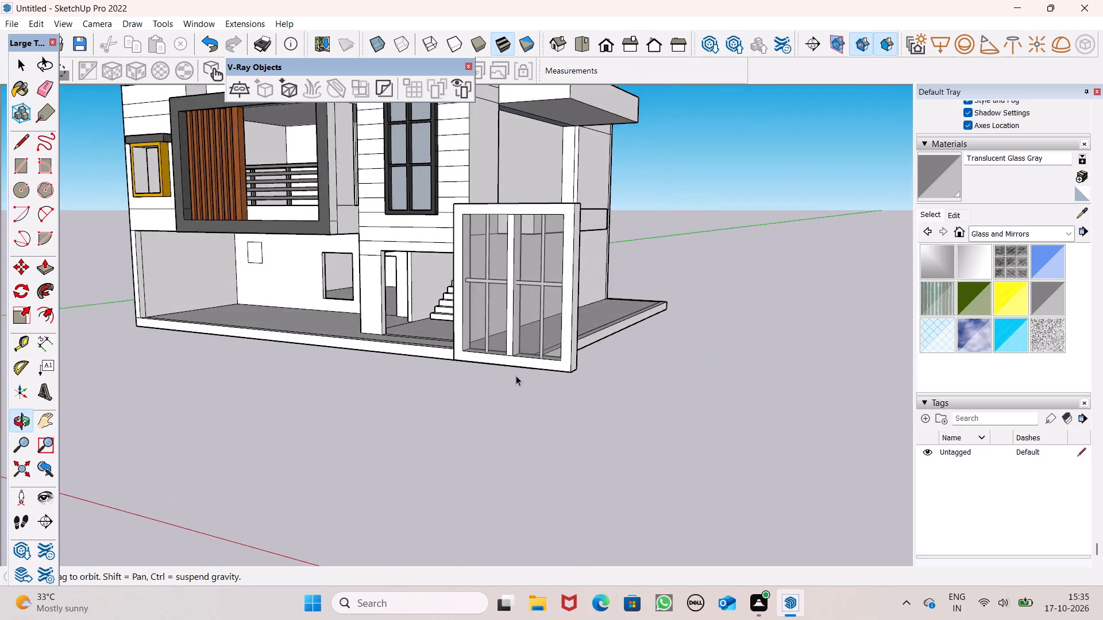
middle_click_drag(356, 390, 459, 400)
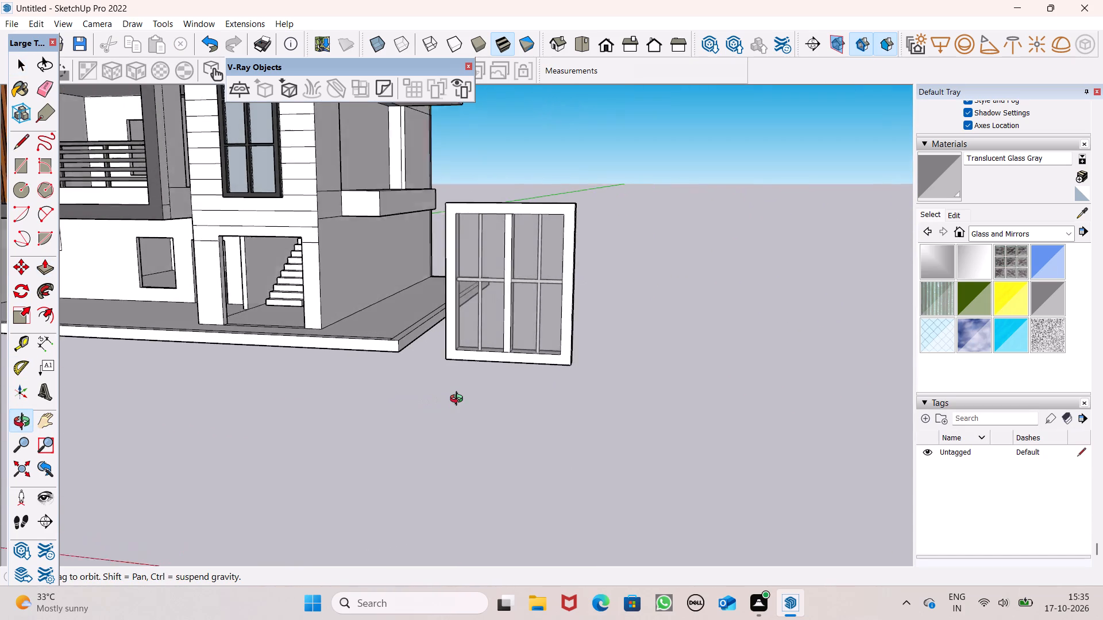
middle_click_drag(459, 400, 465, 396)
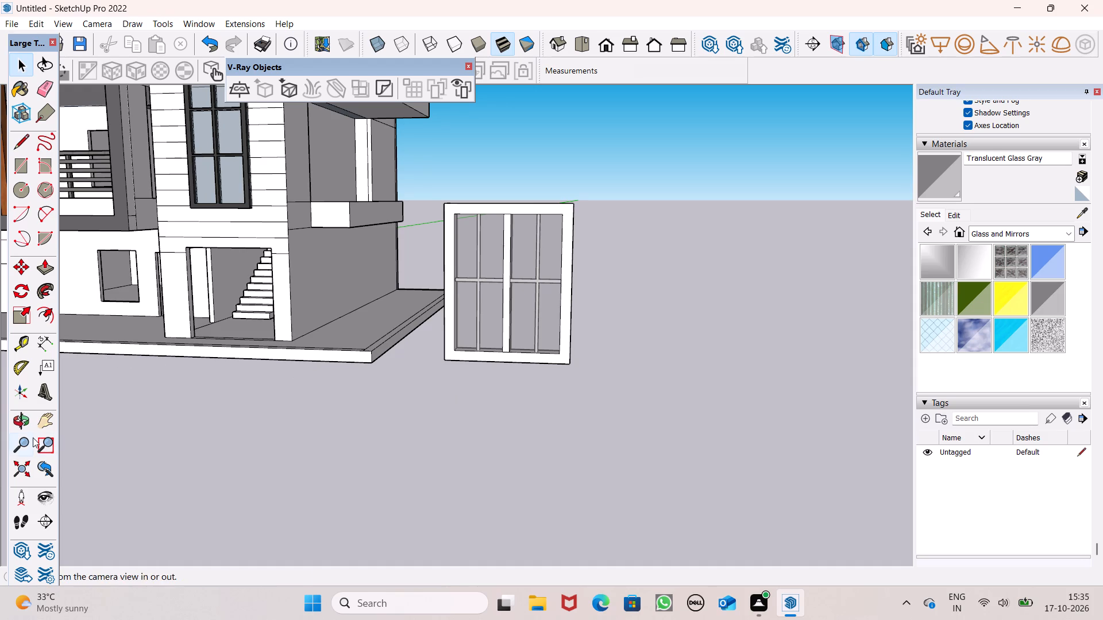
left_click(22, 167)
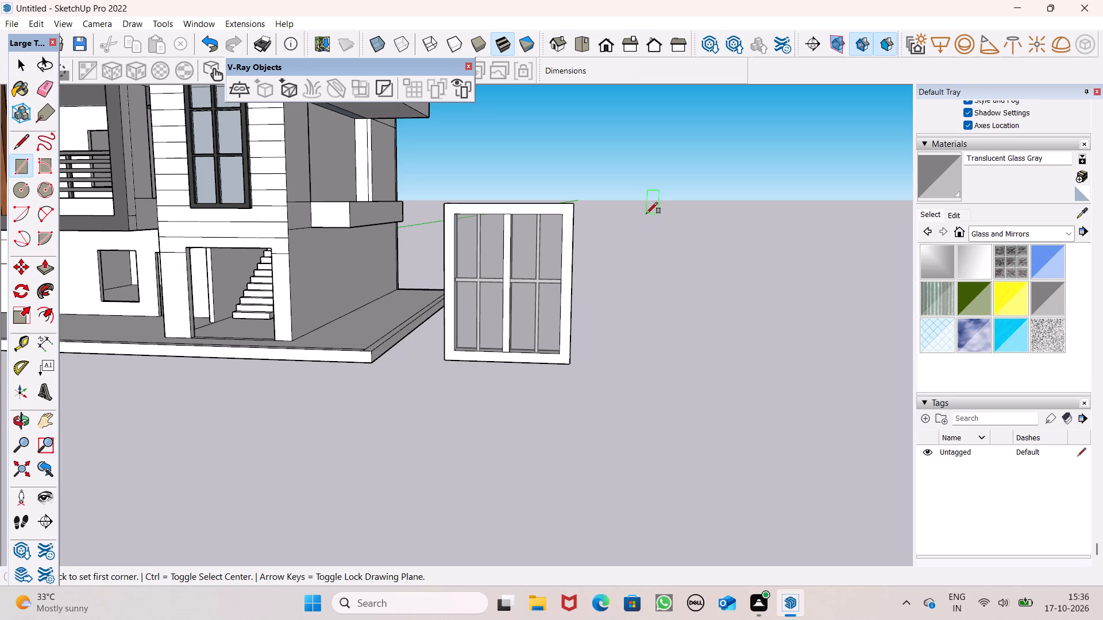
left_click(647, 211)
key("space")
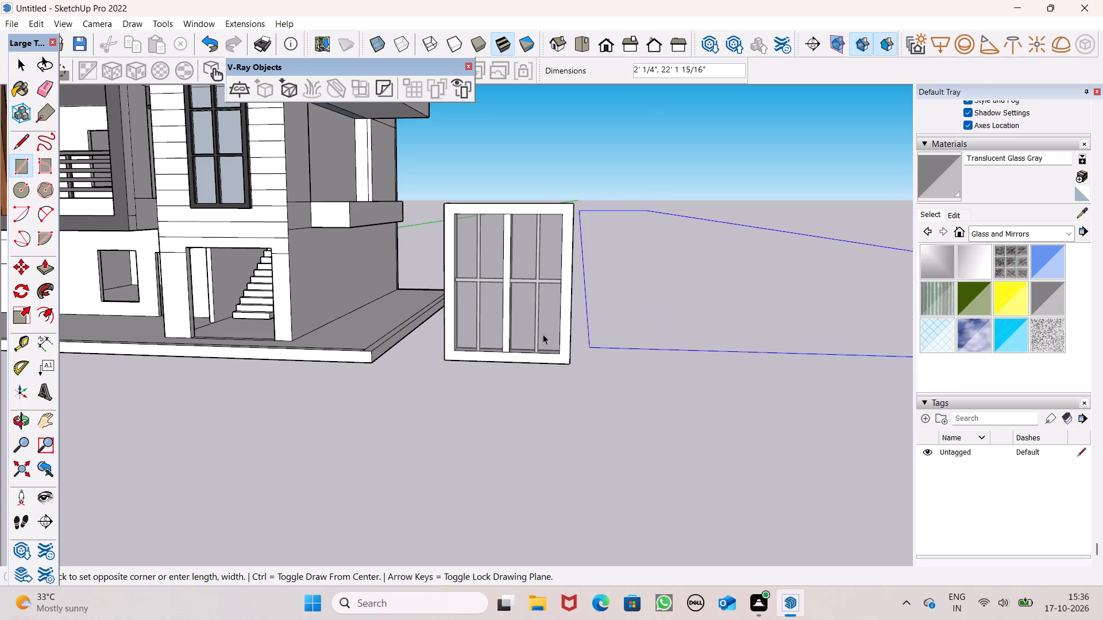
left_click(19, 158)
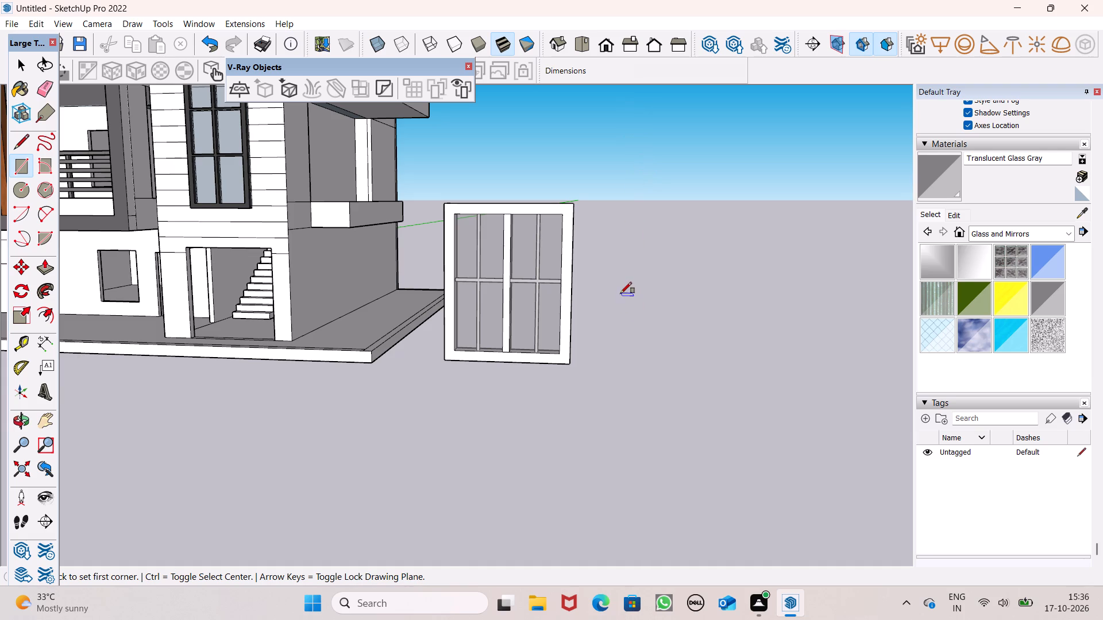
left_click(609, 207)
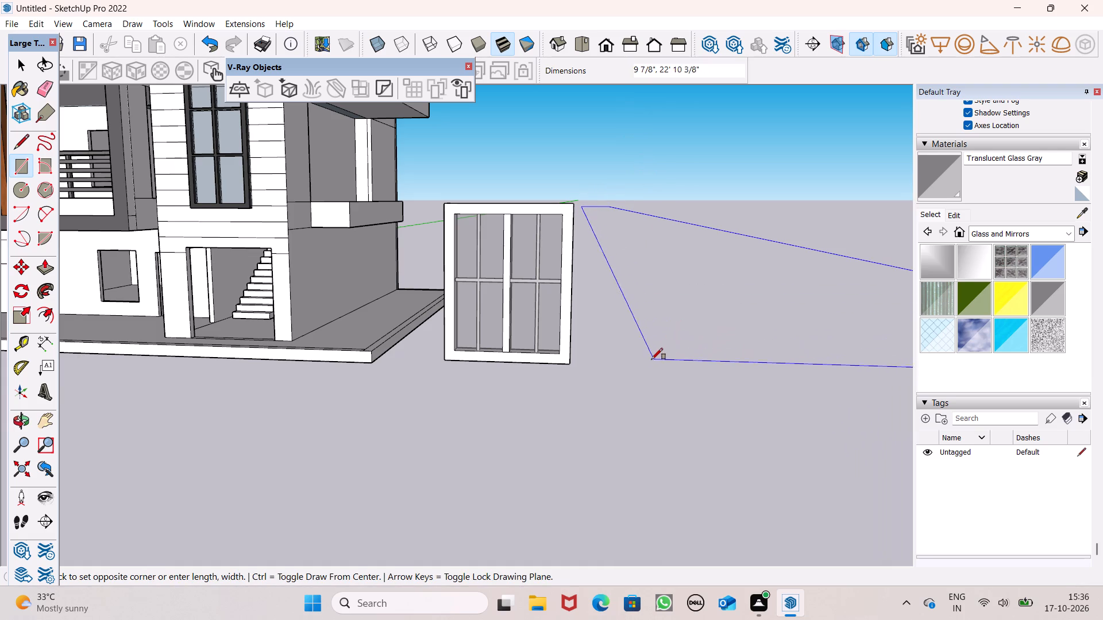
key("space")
Draw a vertical 4' by 7' rectangle standing beside the finished two-pane grilled window.
scroll(622, 371, "down", 1)
middle_click_drag(673, 381, 673, 356)
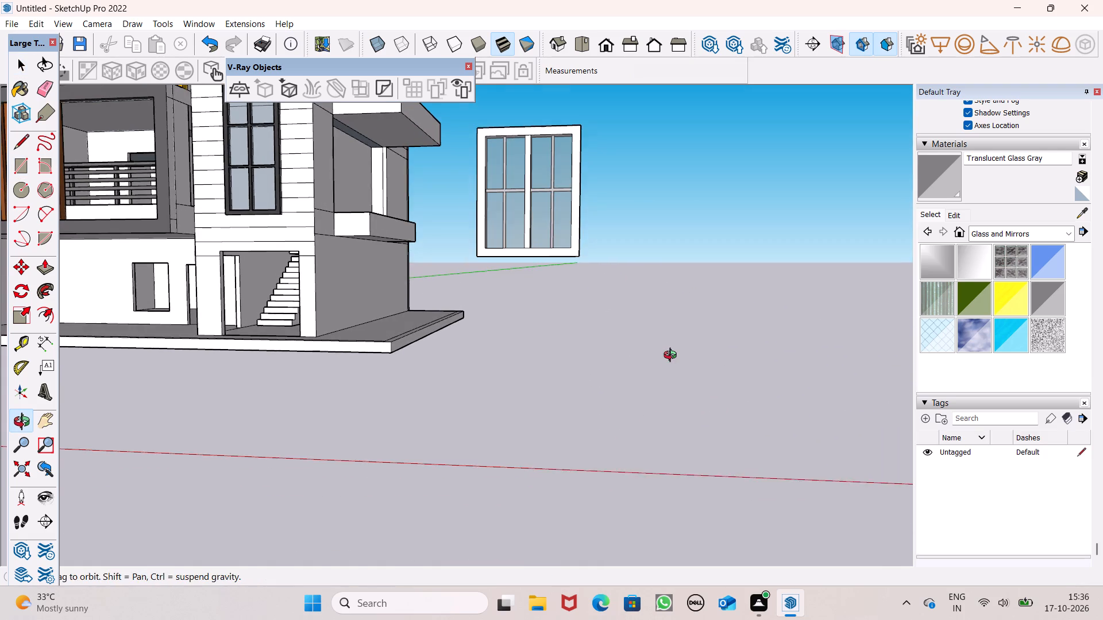
middle_click_drag(673, 356, 673, 355)
left_click(14, 165)
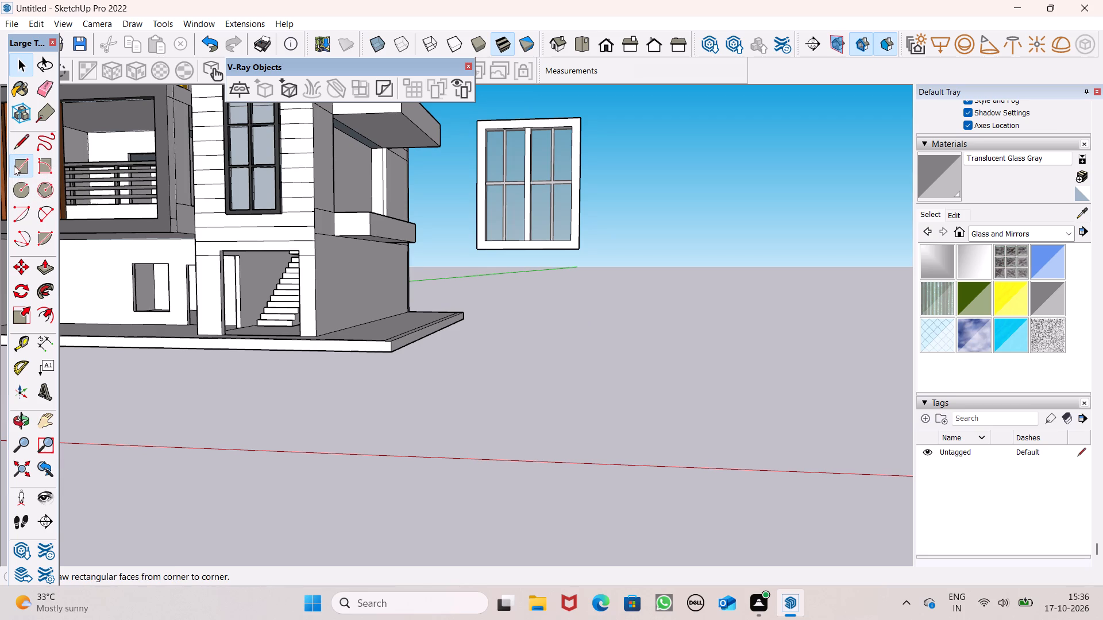
left_click(621, 115)
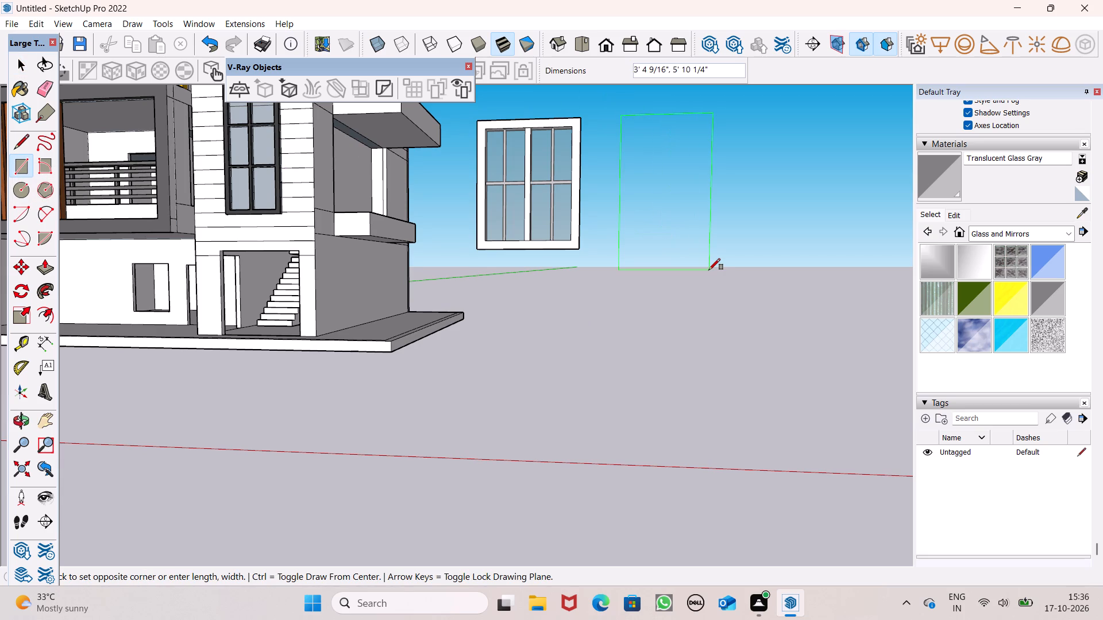
type("4',7'")
key("Return")
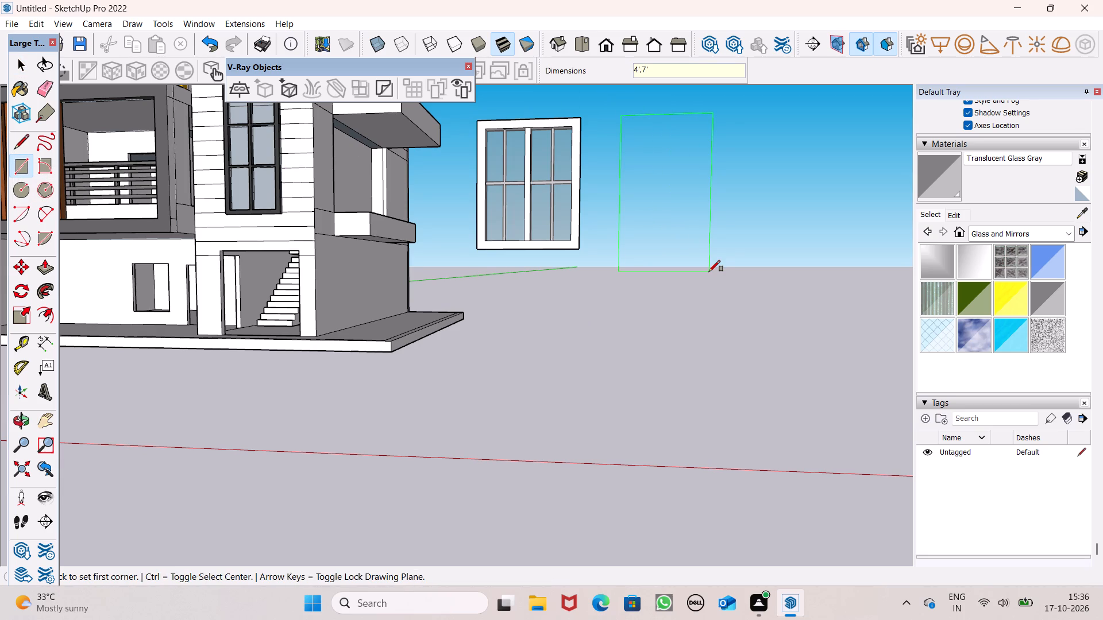
key("space")
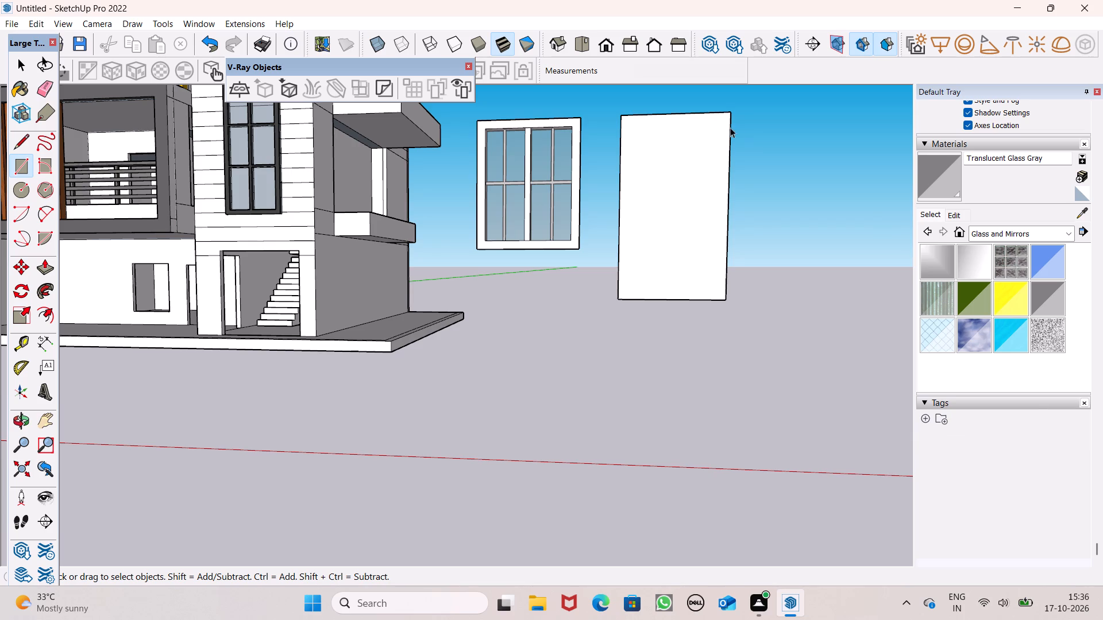
Offset the outline of the 4' by 7' rectangle inward about 5 1/2" to form a frame border.
scroll(731, 121, "up", 2)
scroll(730, 194, "down", 1)
middle_click_drag(763, 208, 770, 214)
scroll(591, 215, "down", 2)
scroll(797, 173, "up", 2)
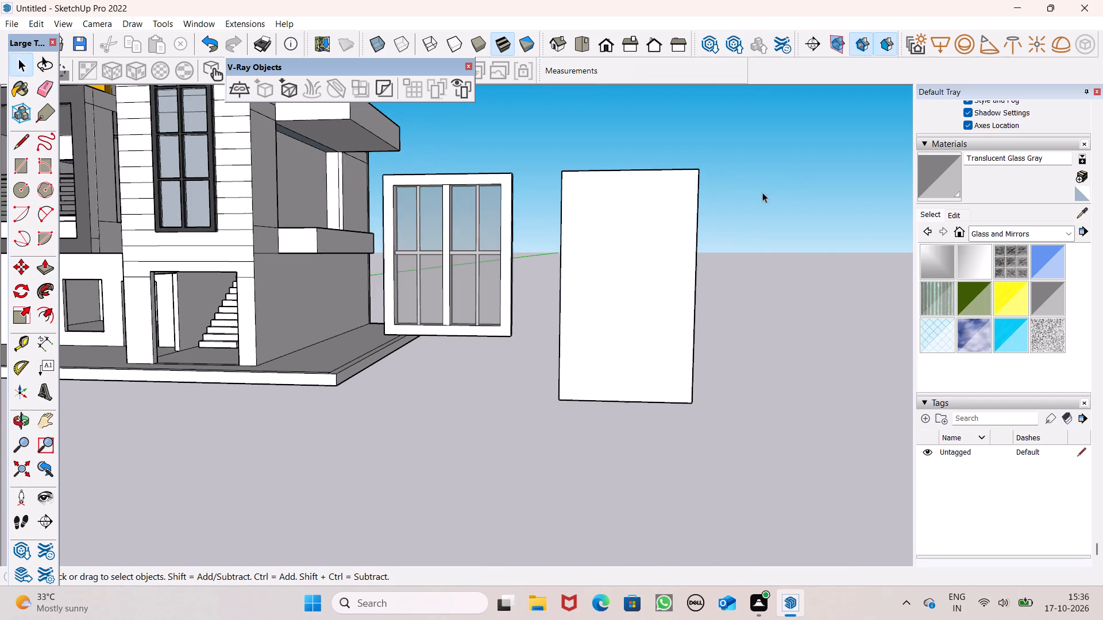
left_click(45, 315)
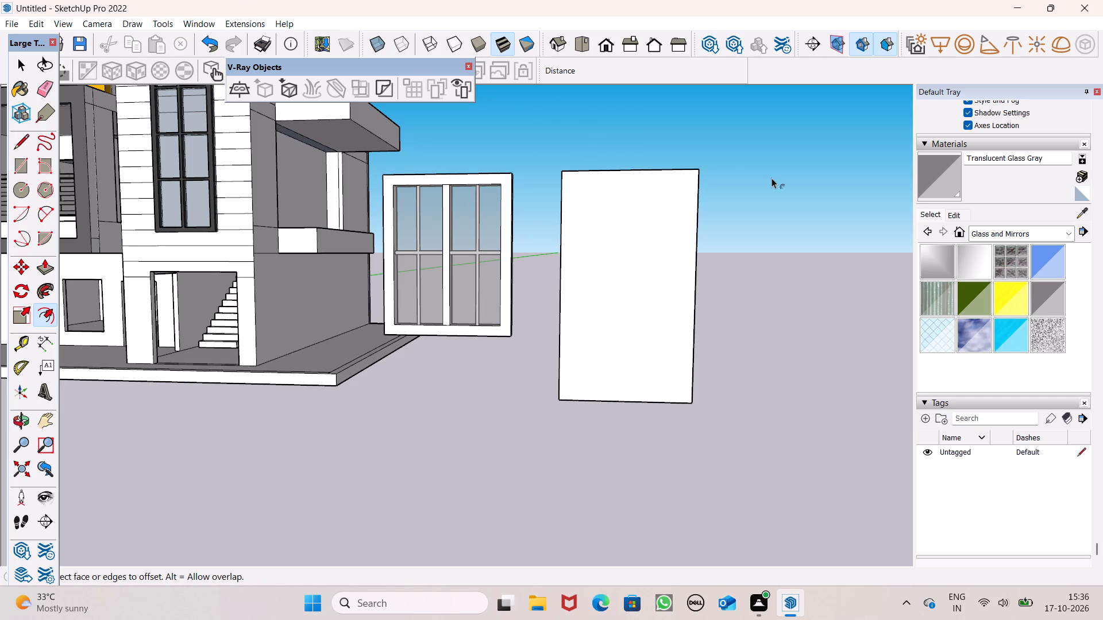
left_click_drag(625, 175, 627, 187)
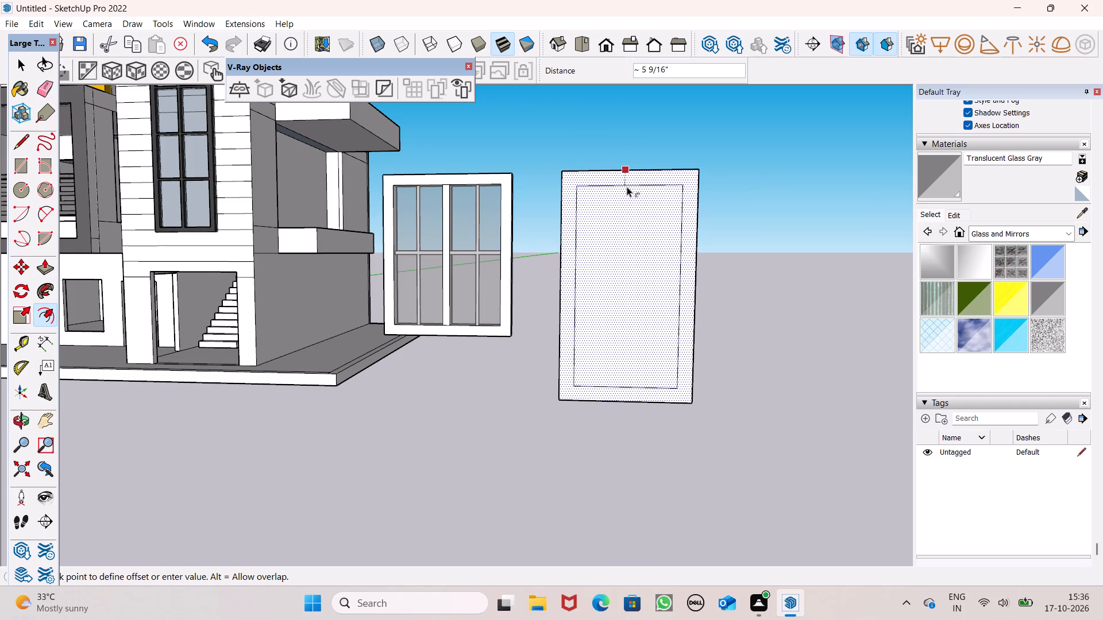
left_click_drag(627, 187, 627, 186)
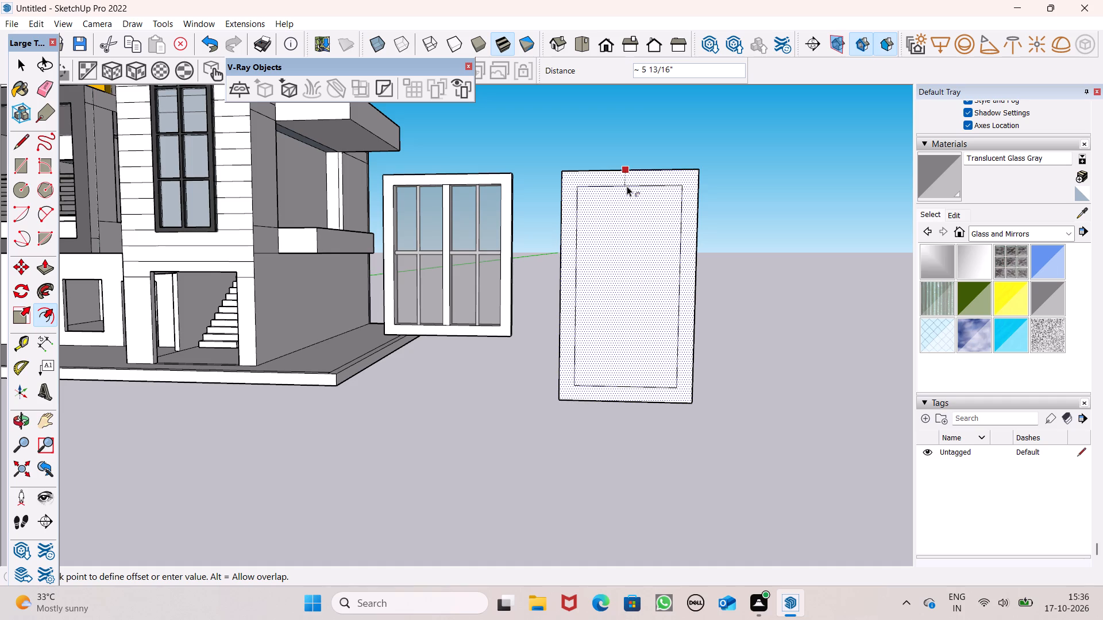
left_click_drag(627, 186, 627, 184)
key("space")
left_click(626, 142)
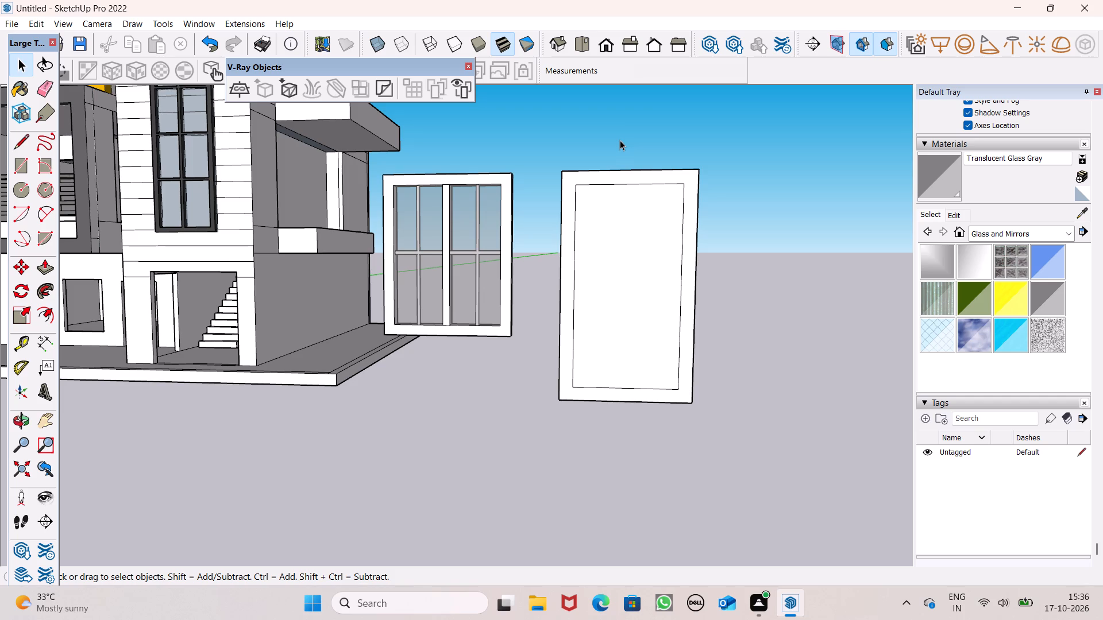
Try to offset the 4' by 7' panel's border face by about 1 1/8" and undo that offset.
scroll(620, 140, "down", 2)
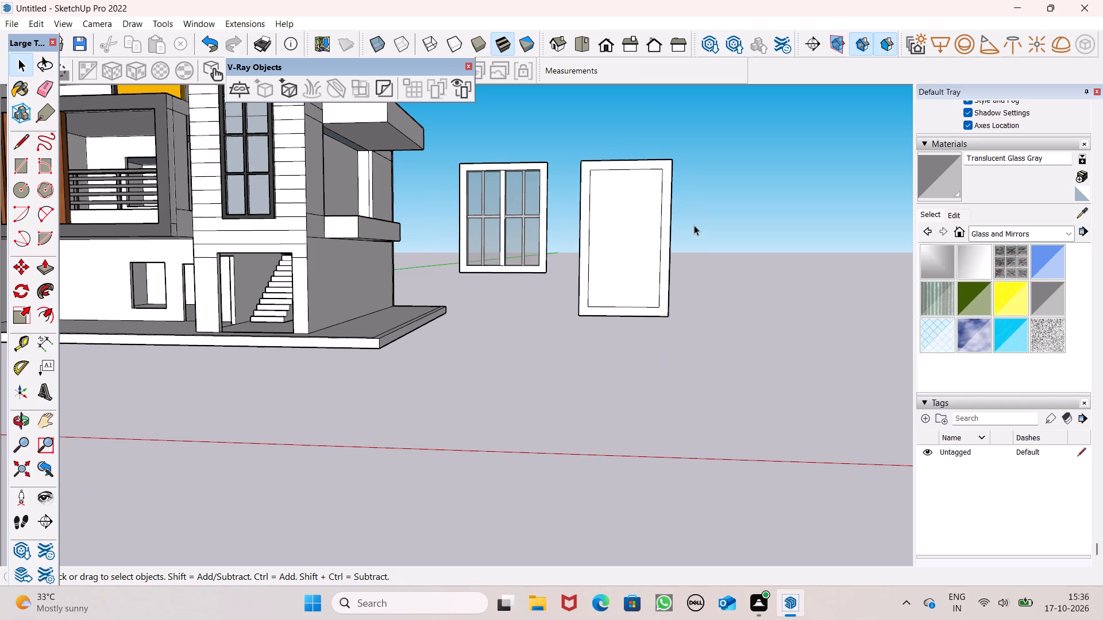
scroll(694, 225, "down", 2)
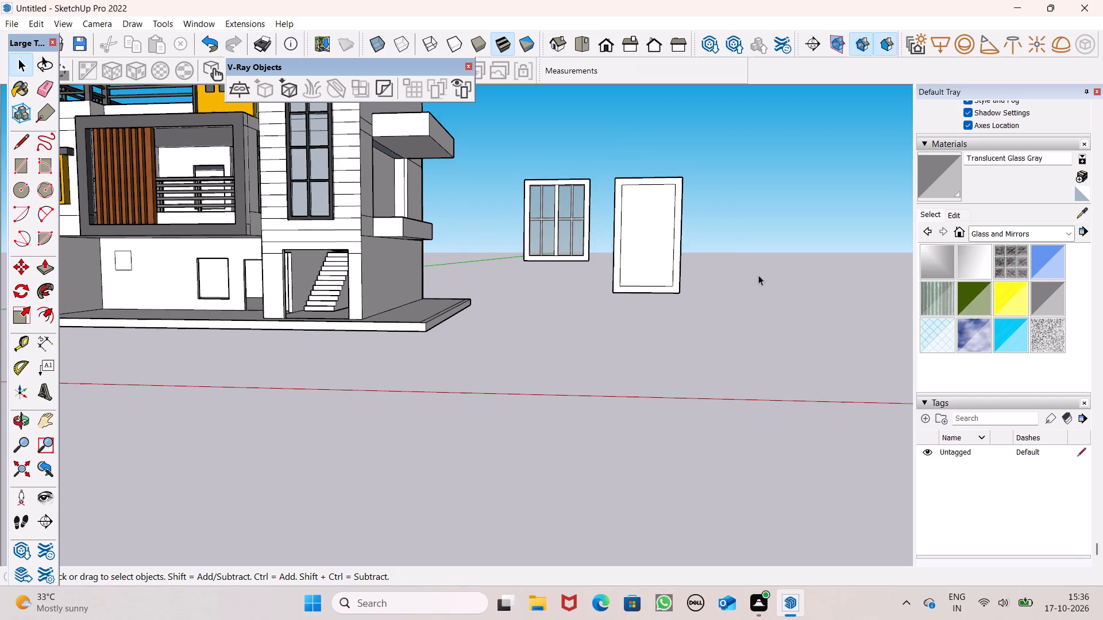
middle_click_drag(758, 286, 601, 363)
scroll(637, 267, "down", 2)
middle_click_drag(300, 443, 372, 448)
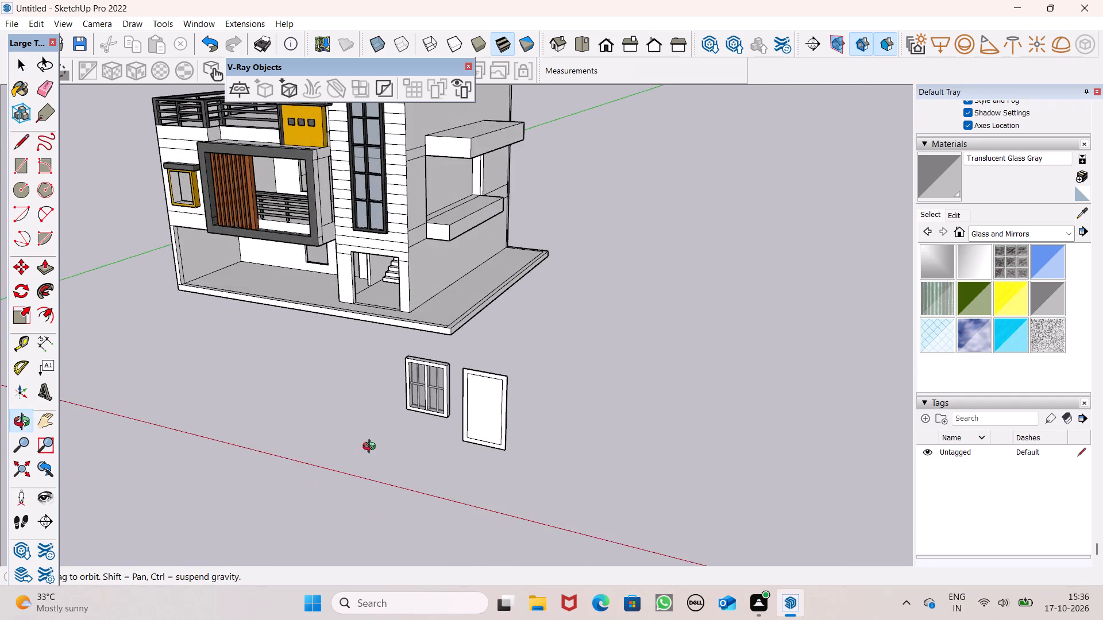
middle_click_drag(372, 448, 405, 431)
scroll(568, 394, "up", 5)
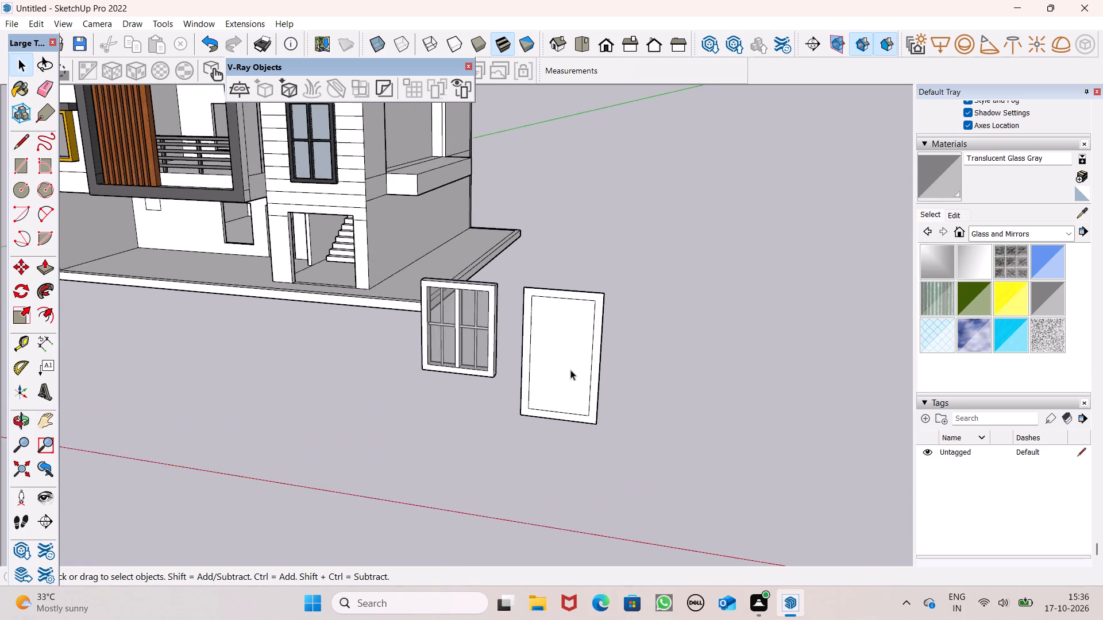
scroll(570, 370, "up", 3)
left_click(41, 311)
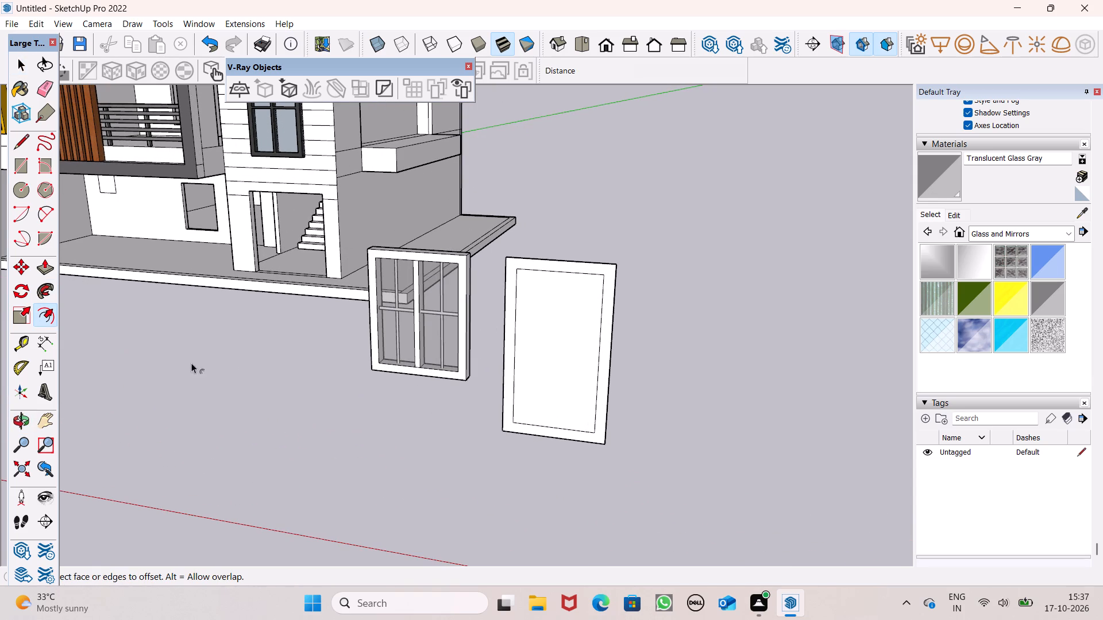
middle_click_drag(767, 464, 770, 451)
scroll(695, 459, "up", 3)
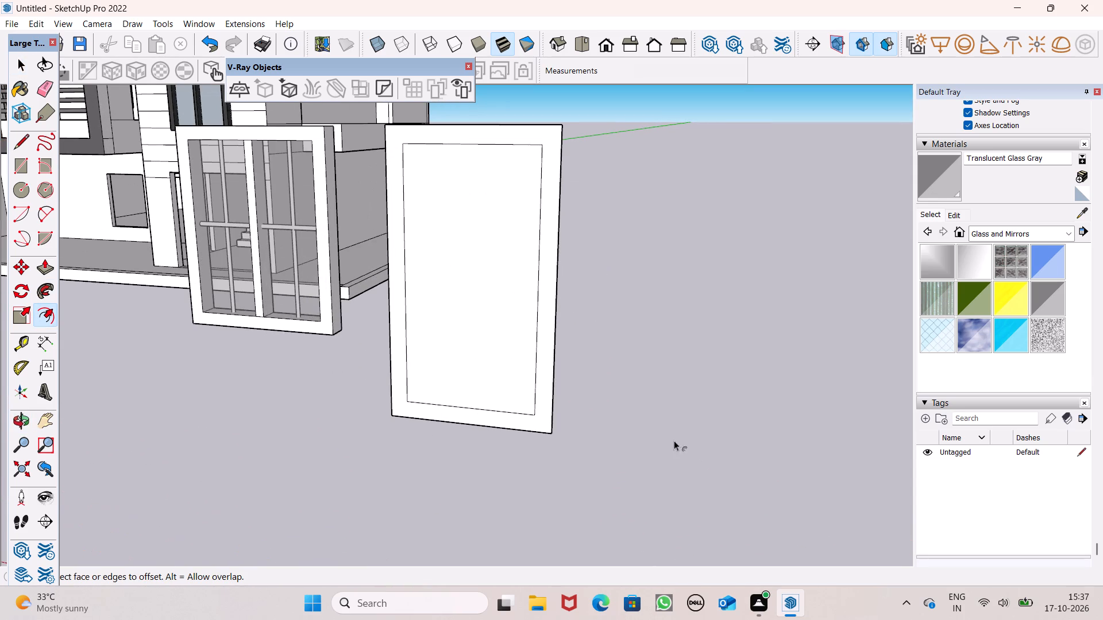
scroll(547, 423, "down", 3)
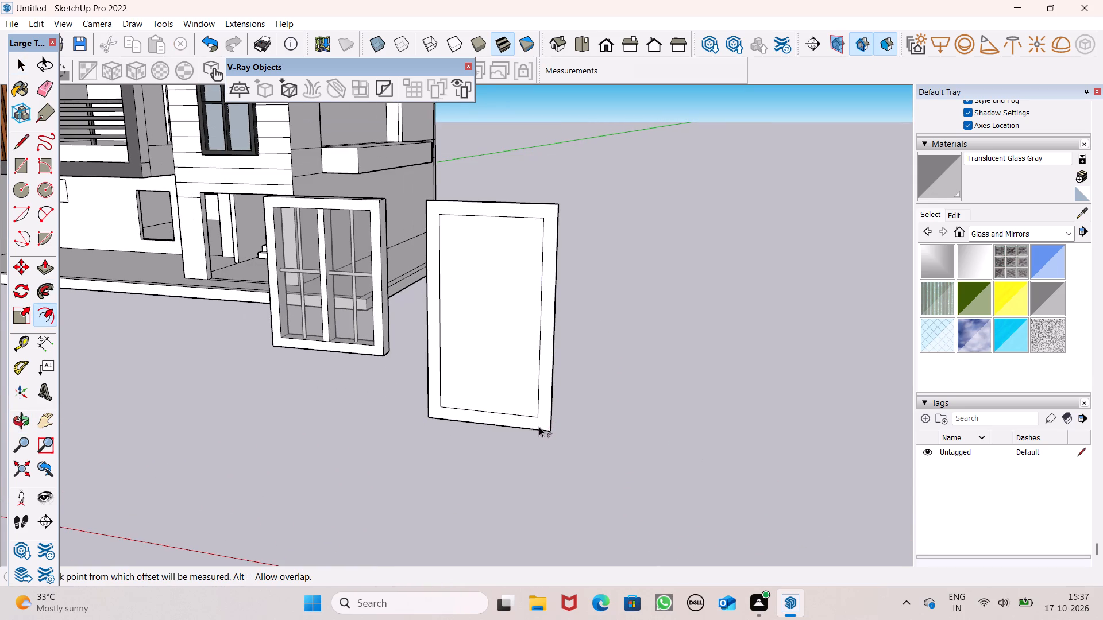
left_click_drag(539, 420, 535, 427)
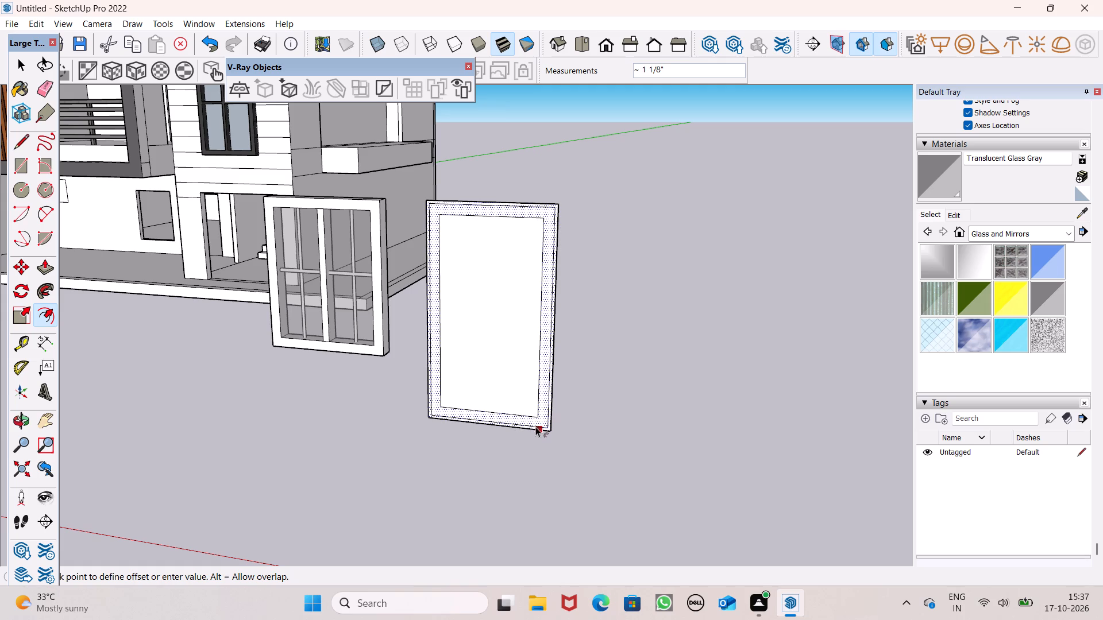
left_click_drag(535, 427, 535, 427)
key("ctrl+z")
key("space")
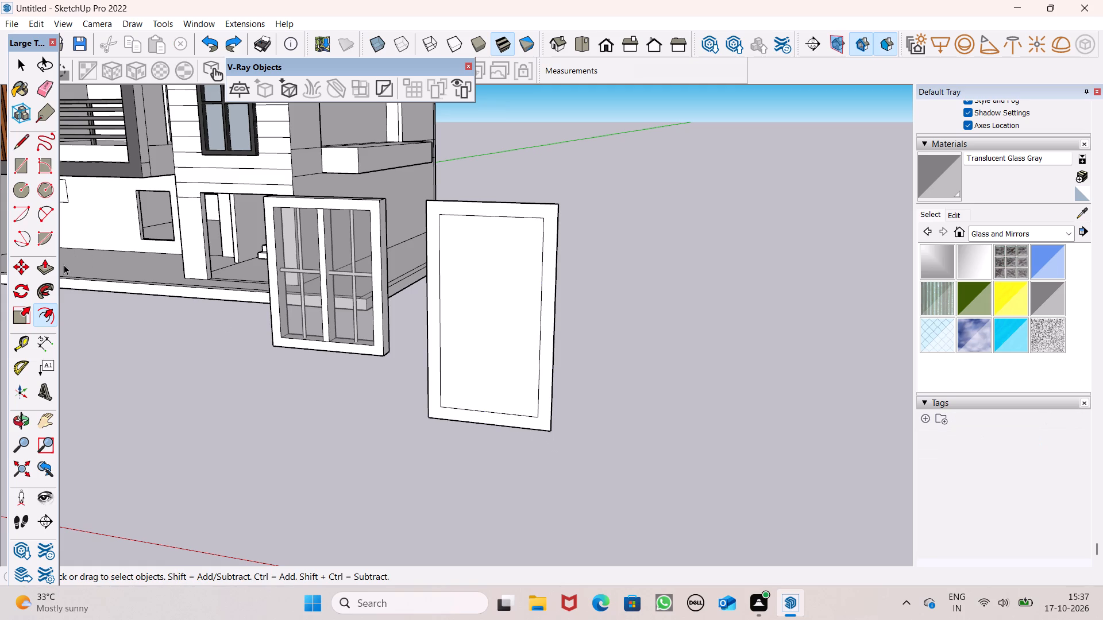
Push/Pull the front border of the 4' by 7' panel outward about 2 9/16" around the inner face.
left_click(41, 268)
middle_click_drag(506, 440, 550, 456)
scroll(541, 416, "up", 4)
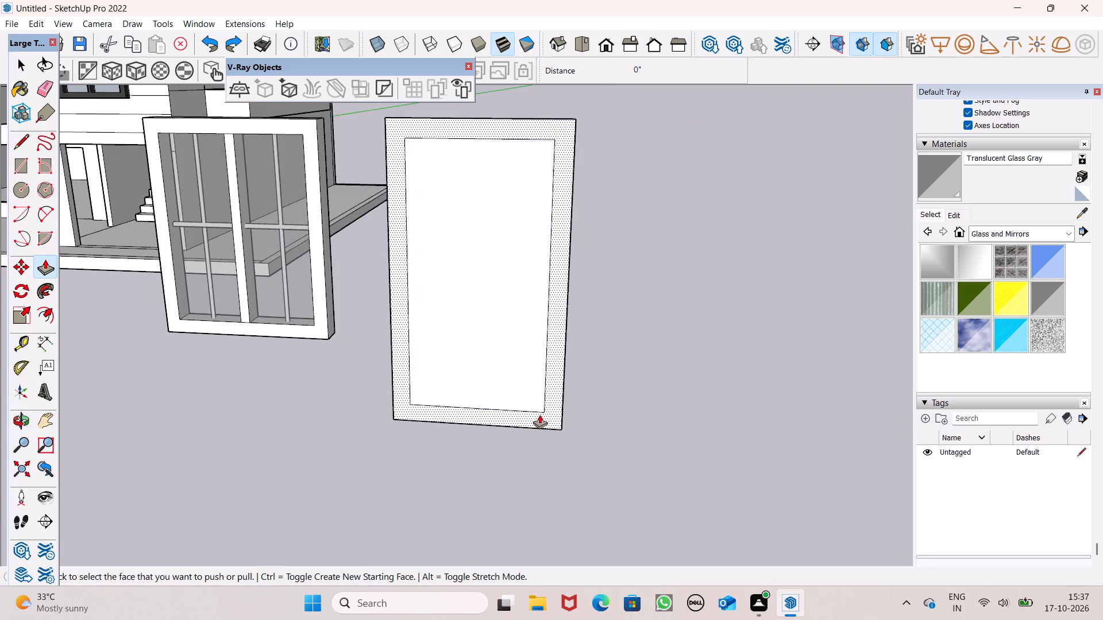
left_click(548, 414)
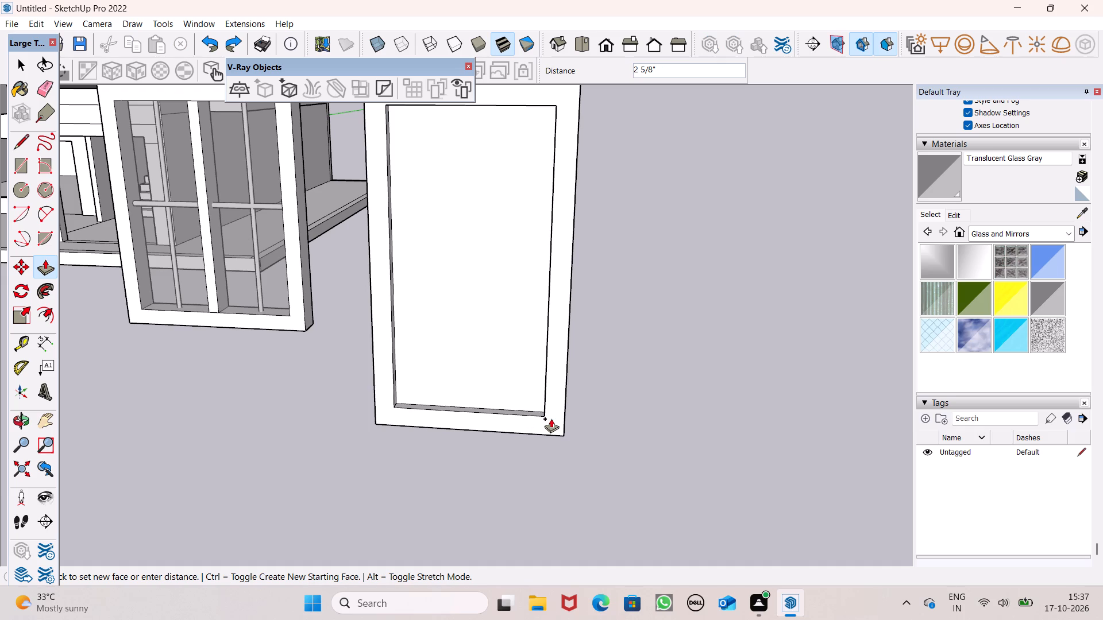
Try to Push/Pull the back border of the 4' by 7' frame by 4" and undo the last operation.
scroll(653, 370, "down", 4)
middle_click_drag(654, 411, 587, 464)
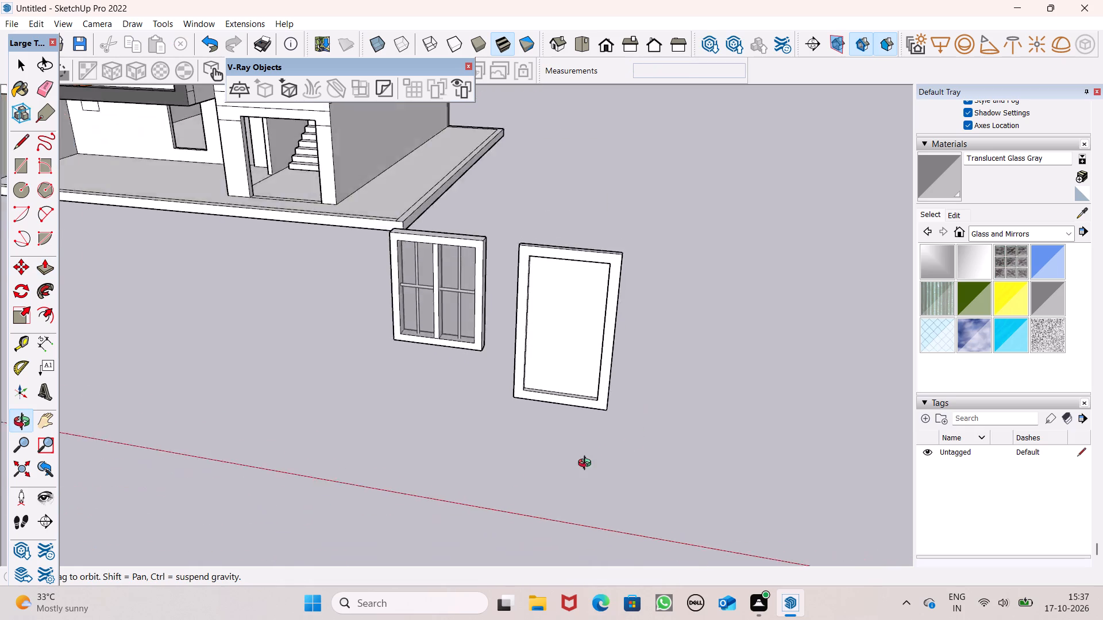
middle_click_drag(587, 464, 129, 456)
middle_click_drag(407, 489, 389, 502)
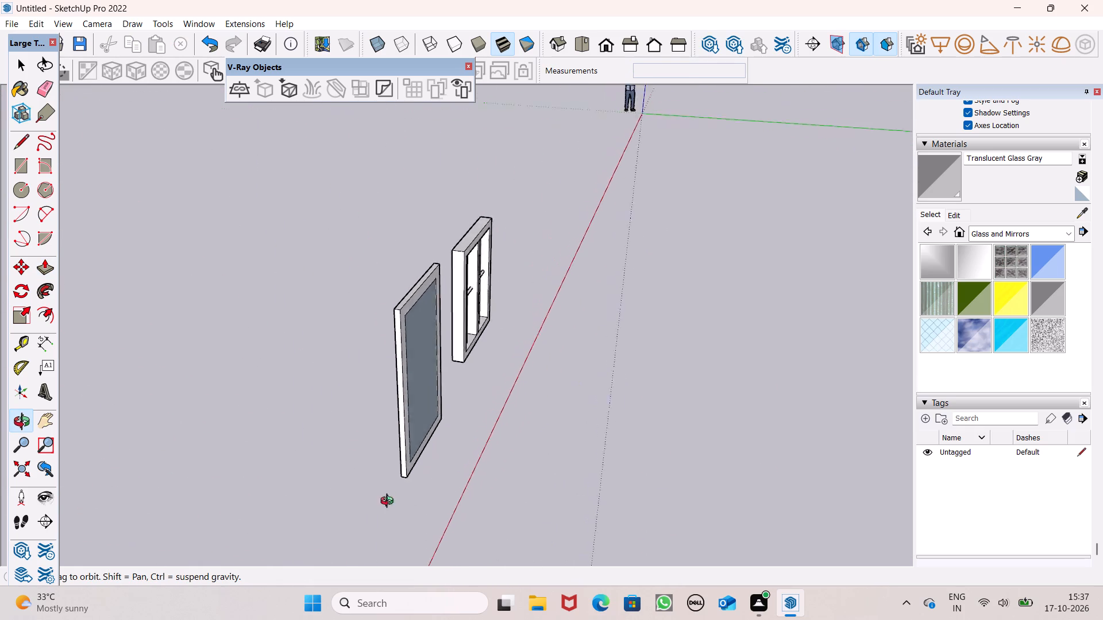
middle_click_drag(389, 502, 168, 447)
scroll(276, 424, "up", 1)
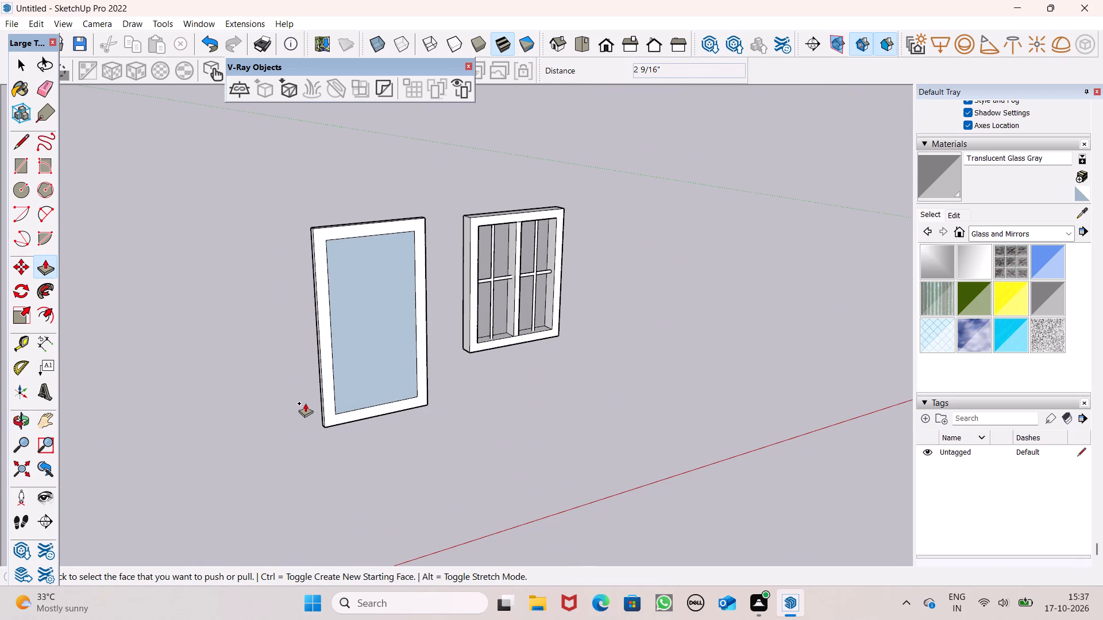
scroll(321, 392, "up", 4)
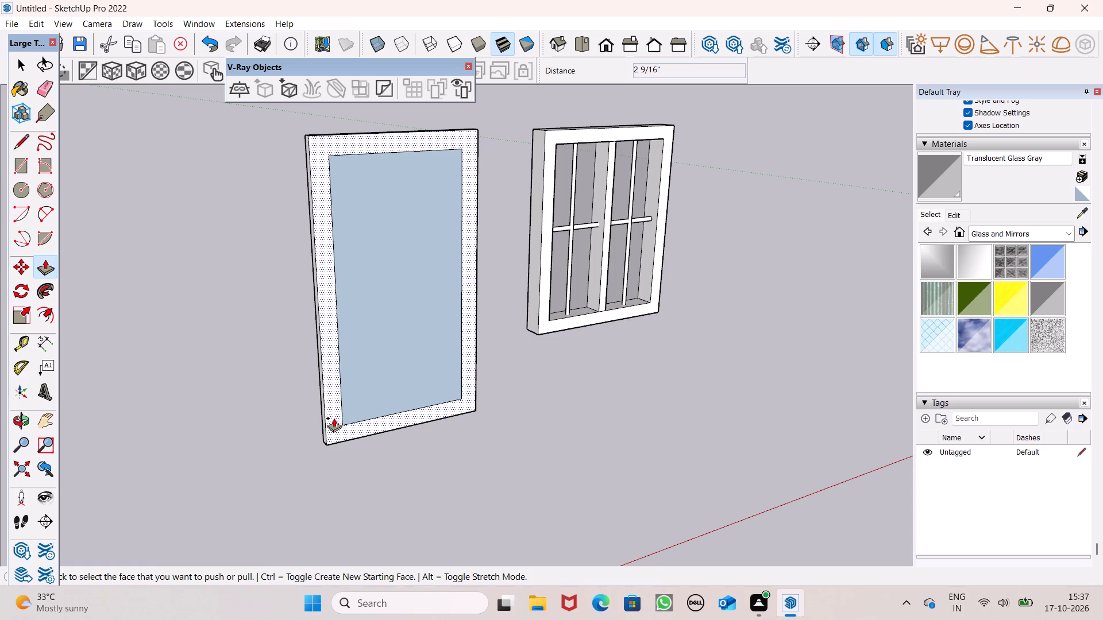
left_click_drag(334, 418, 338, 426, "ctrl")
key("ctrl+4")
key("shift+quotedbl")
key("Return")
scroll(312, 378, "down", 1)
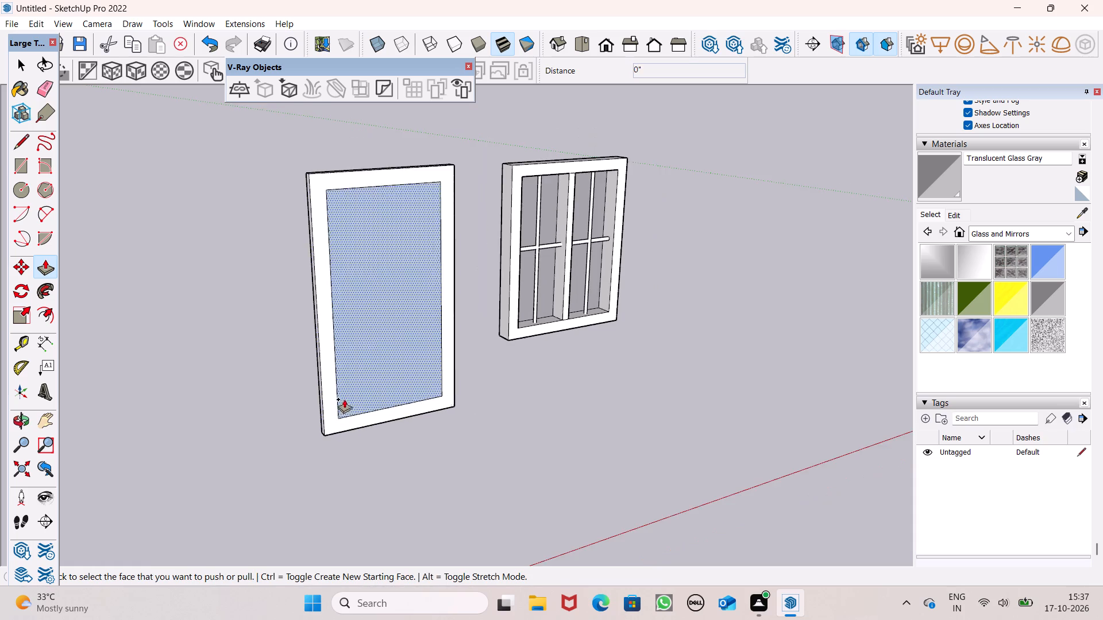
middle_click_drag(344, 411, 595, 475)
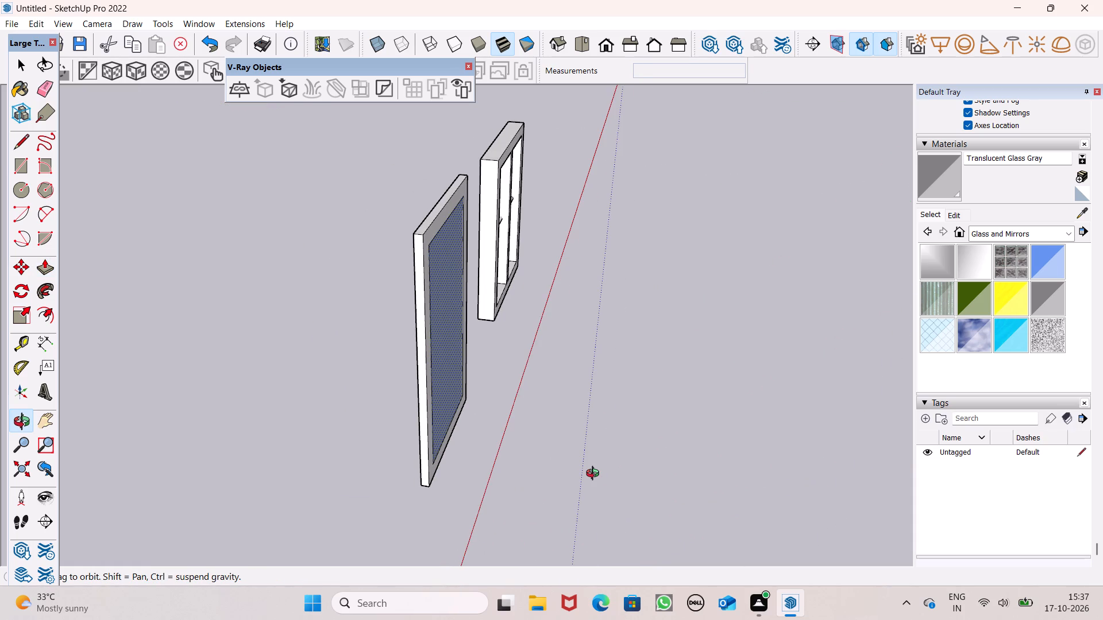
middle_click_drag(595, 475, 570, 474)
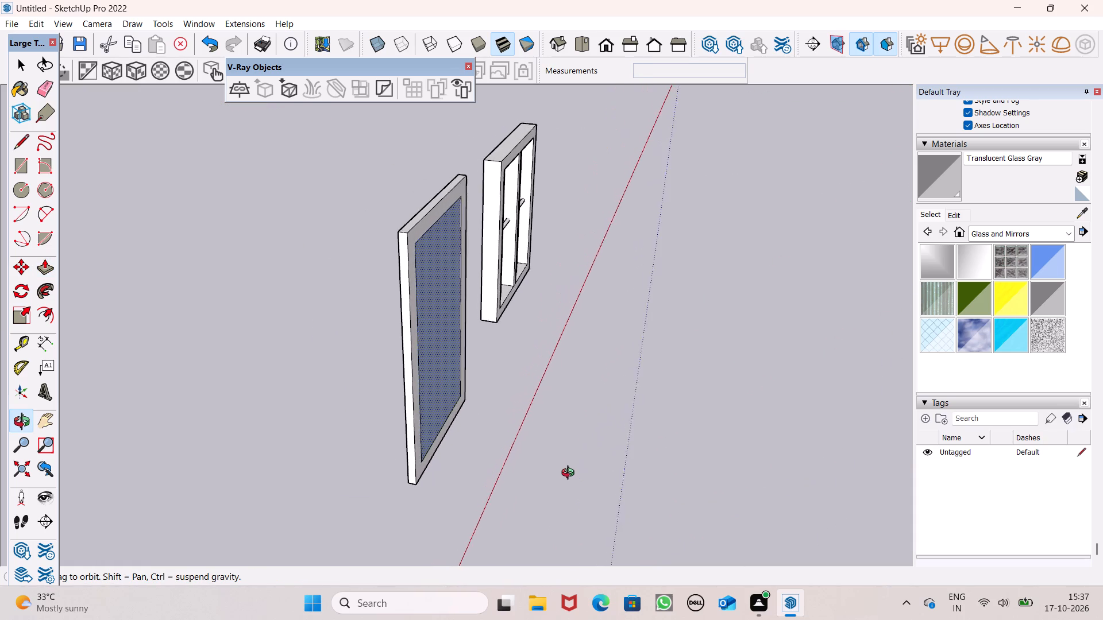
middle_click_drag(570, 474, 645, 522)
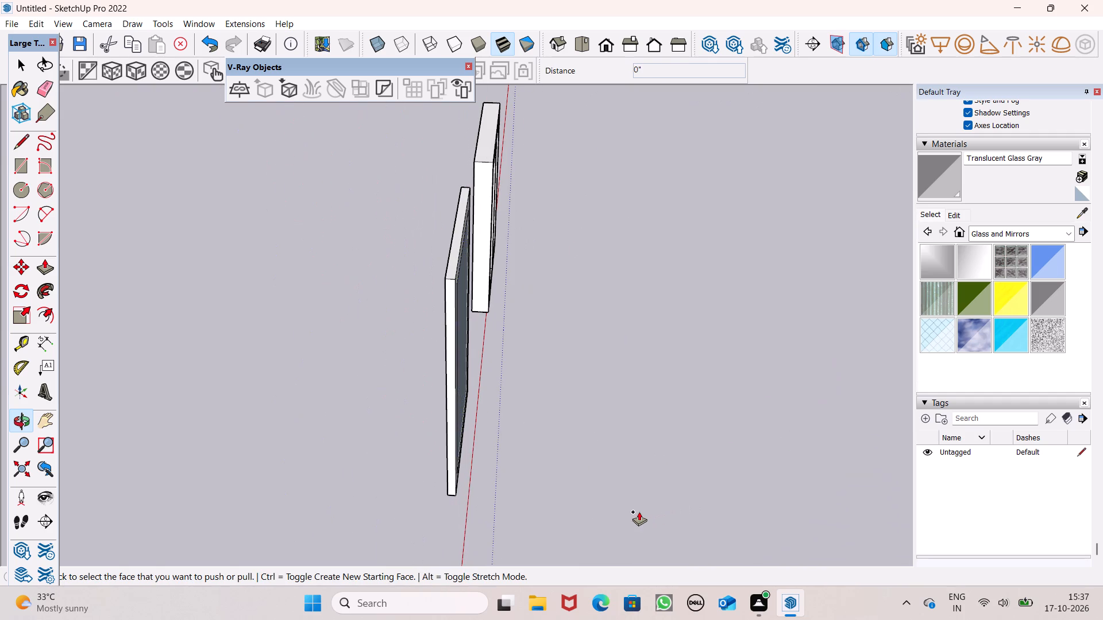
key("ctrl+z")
Push/Pull the back border of the 4' by 7' frame outward 6".
middle_click_drag(543, 502, 271, 458)
scroll(349, 385, "up", 2)
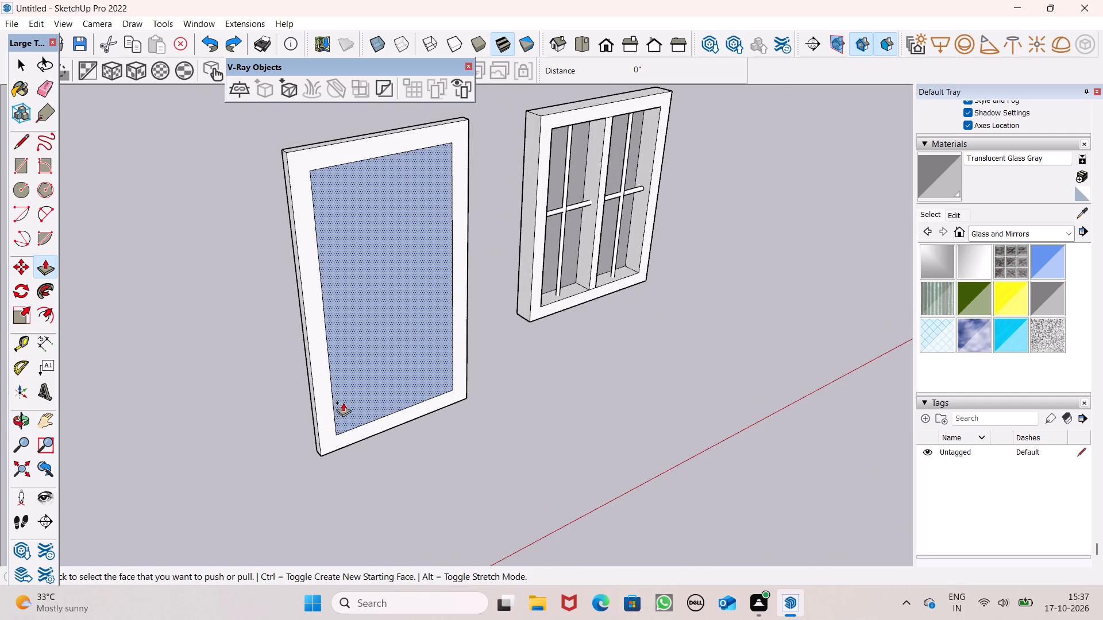
left_click_drag(325, 416, 337, 428)
key("6")
key("shift+quotedbl")
key("Return")
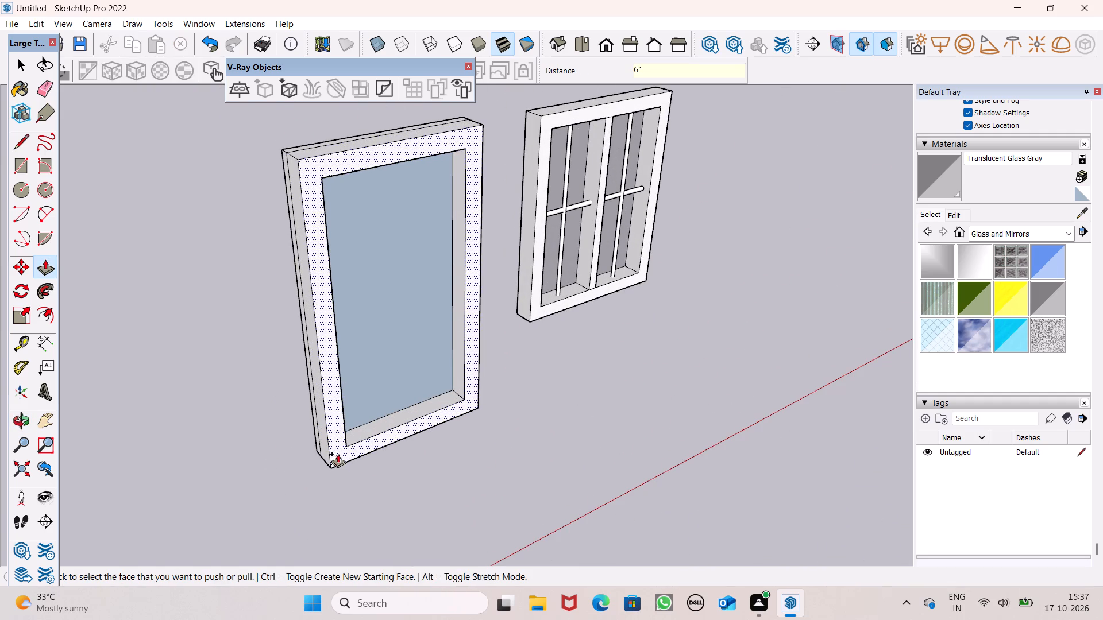
scroll(338, 454, "down", 1)
middle_click_drag(342, 480, 638, 412)
middle_click_drag(282, 532, 571, 553)
key("space")
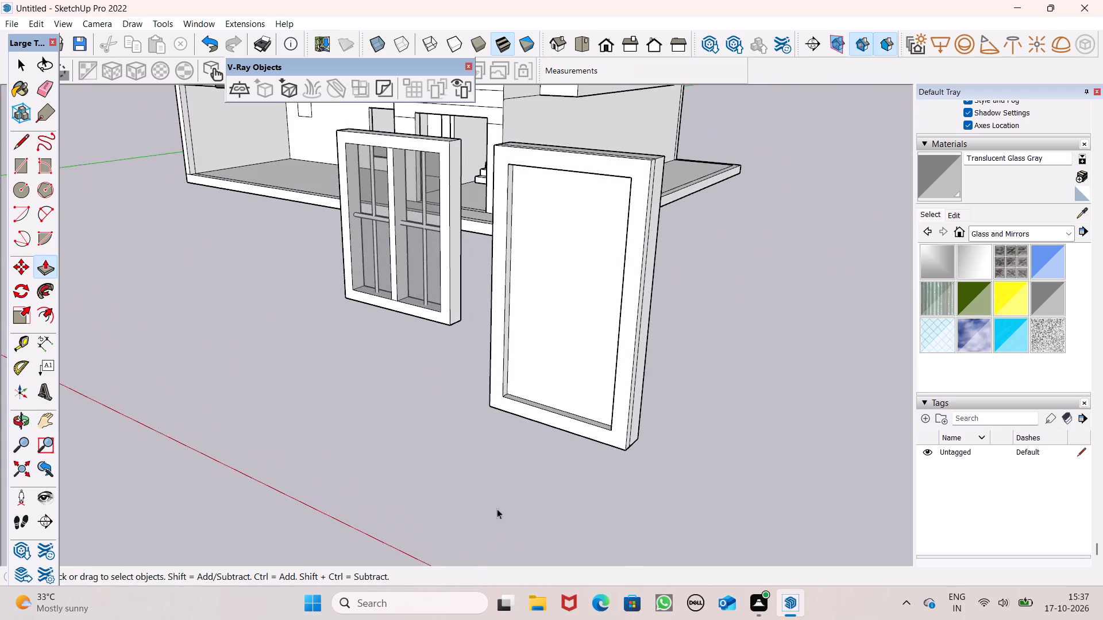
scroll(377, 468, "down", 1)
middle_click_drag(382, 485, 402, 487)
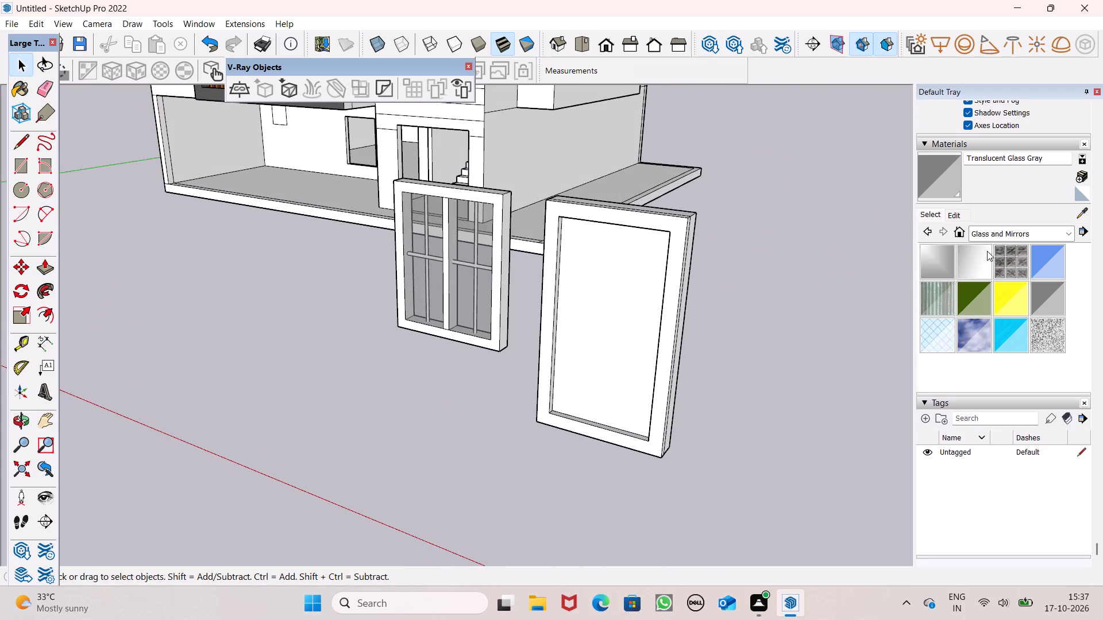
Paint the inner face of the 4' by 7' framed panel with orange Color C05 from the Colors collection.
left_click(1012, 218)
left_click(1015, 232)
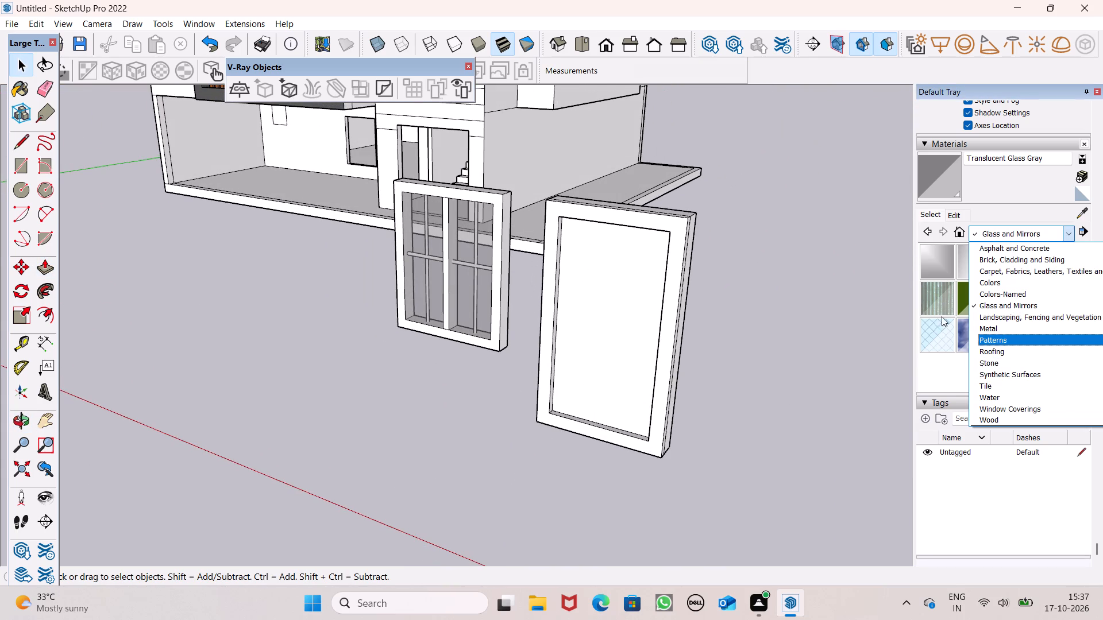
left_click(998, 420)
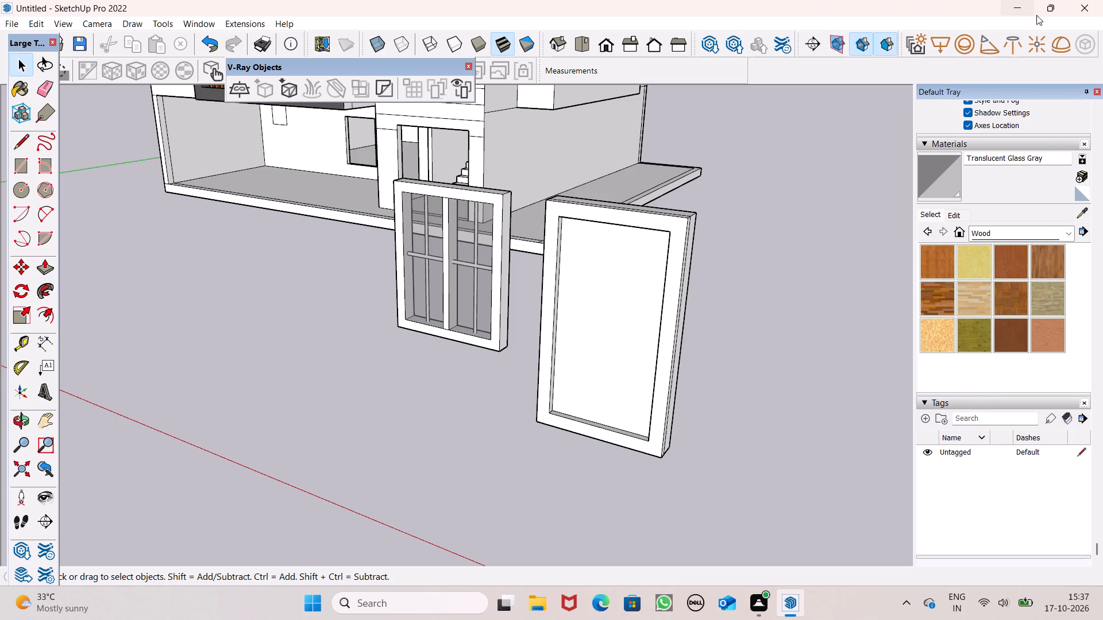
left_click(1030, 232)
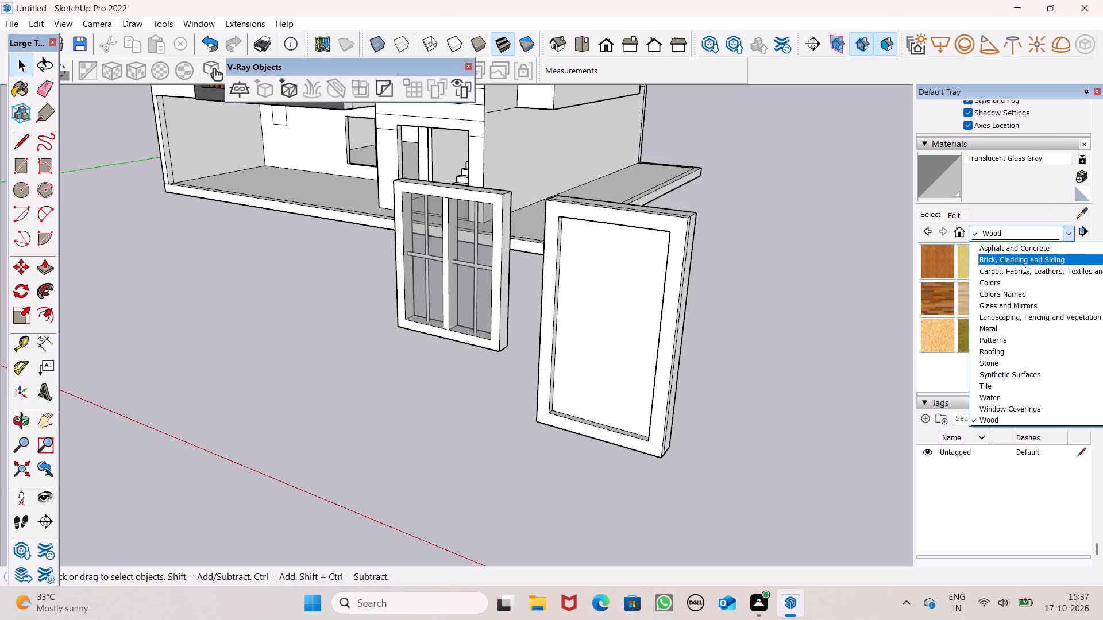
left_click(1018, 277)
scroll(1016, 318, "down", 1)
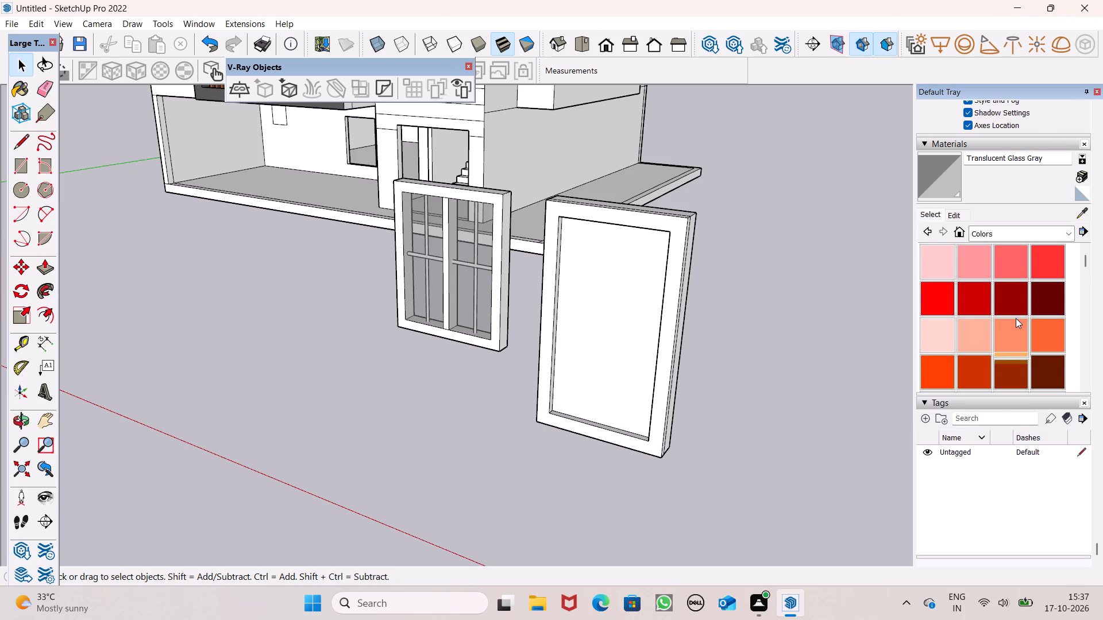
left_click(946, 376)
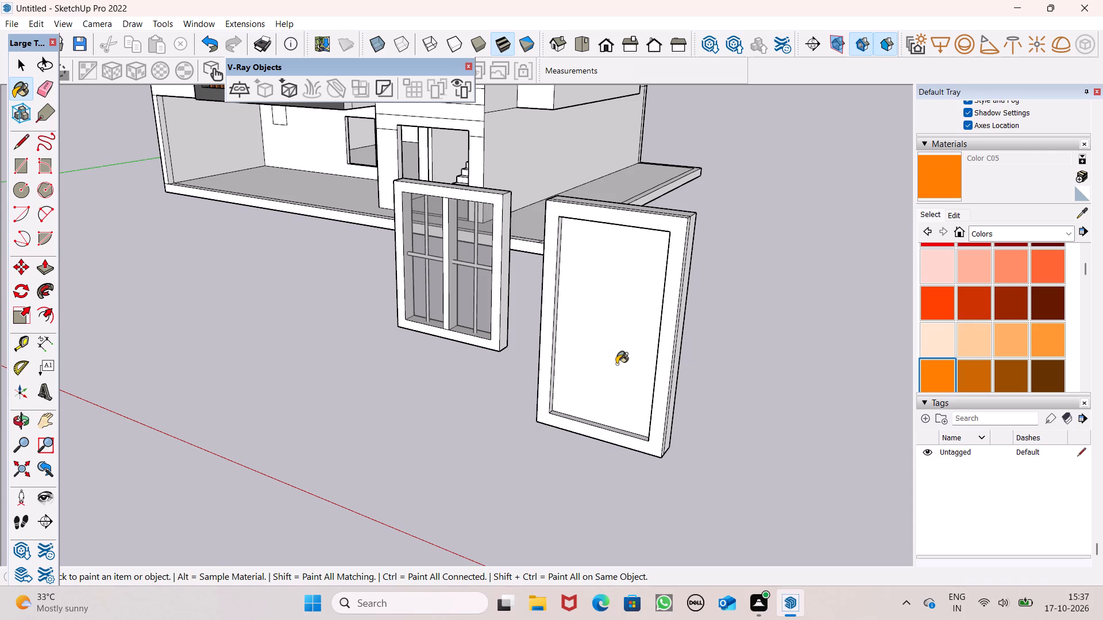
left_click(616, 364)
middle_click_drag(668, 373, 827, 341)
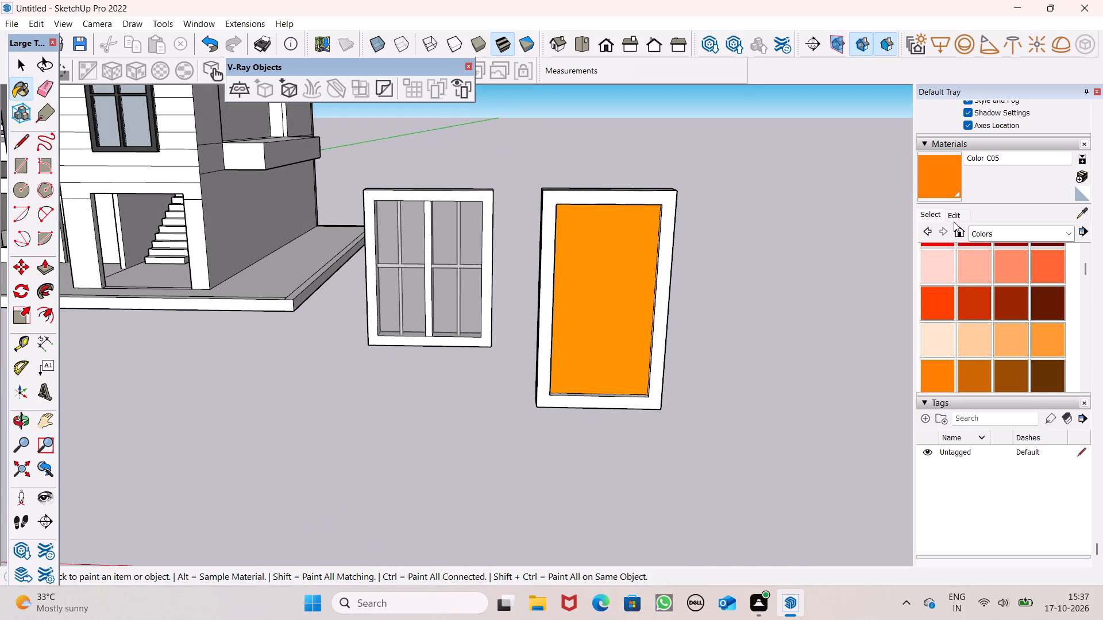
Edit Color C05 to a deeper orange by lowering its green value to 93.
left_click(952, 218)
left_click_drag(975, 285, 977, 285)
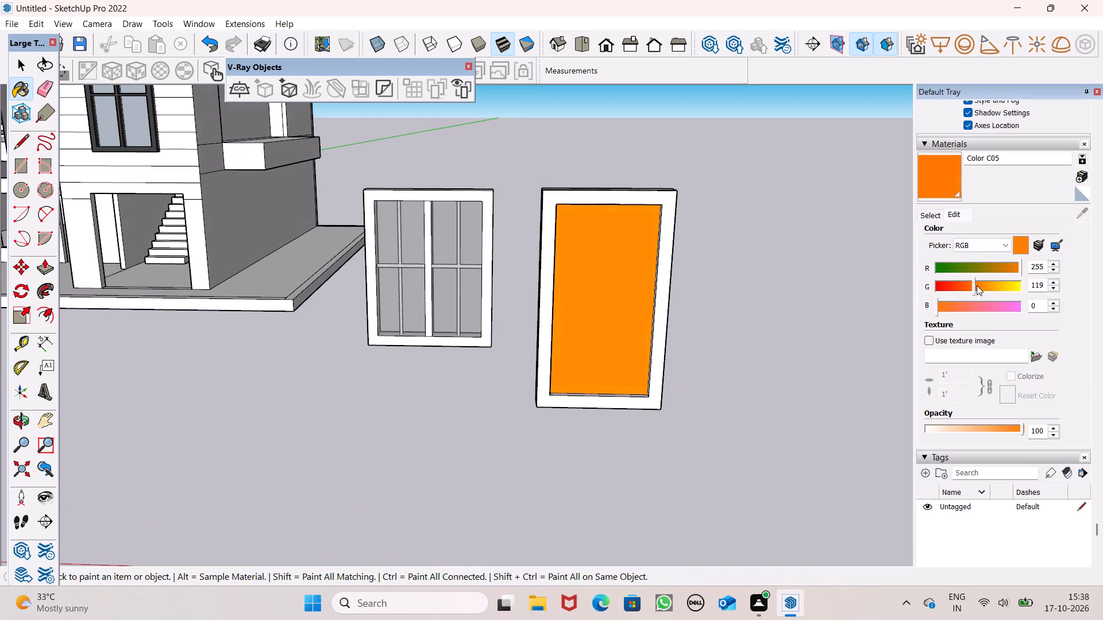
left_click_drag(977, 285, 975, 289)
left_click_drag(975, 289, 967, 290)
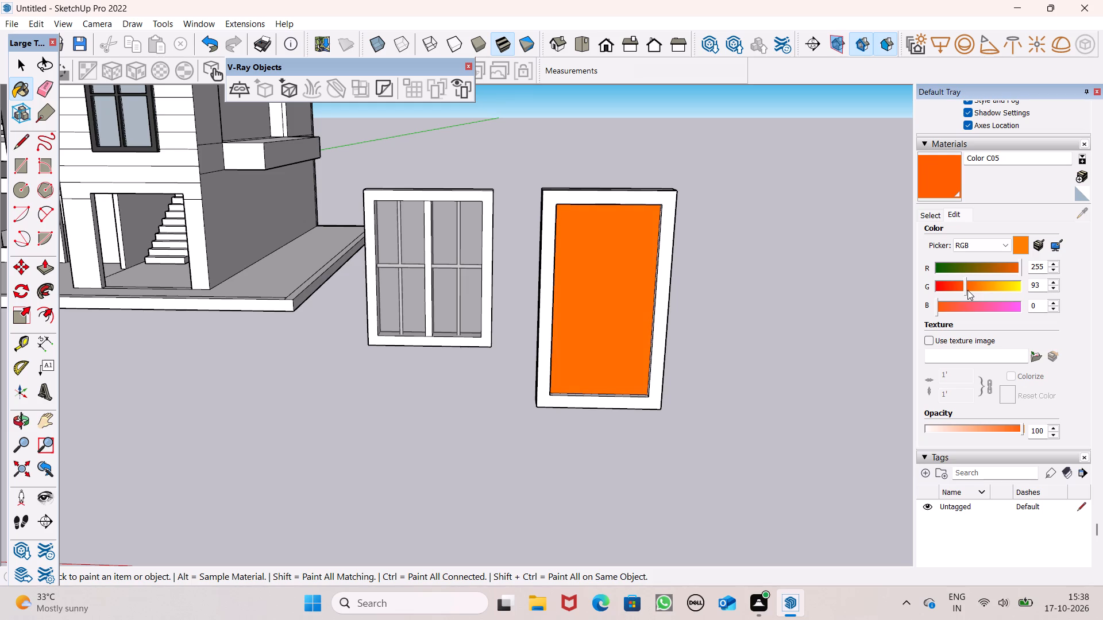
Paint the front border of the 4' by 7' frame with brown Color C08.
left_click(928, 219)
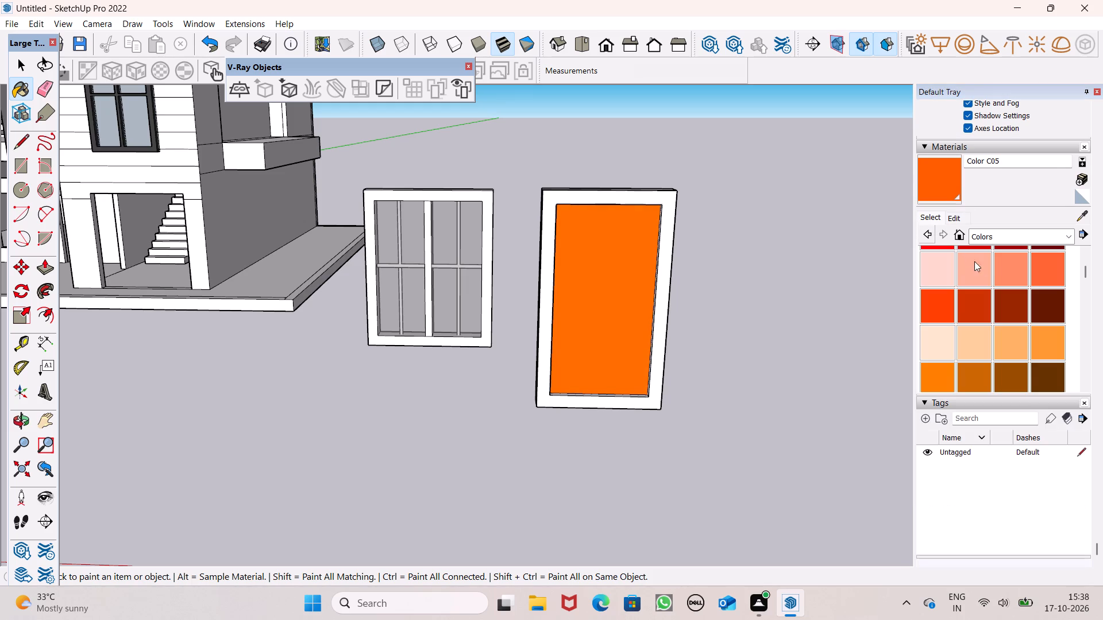
left_click(1051, 385)
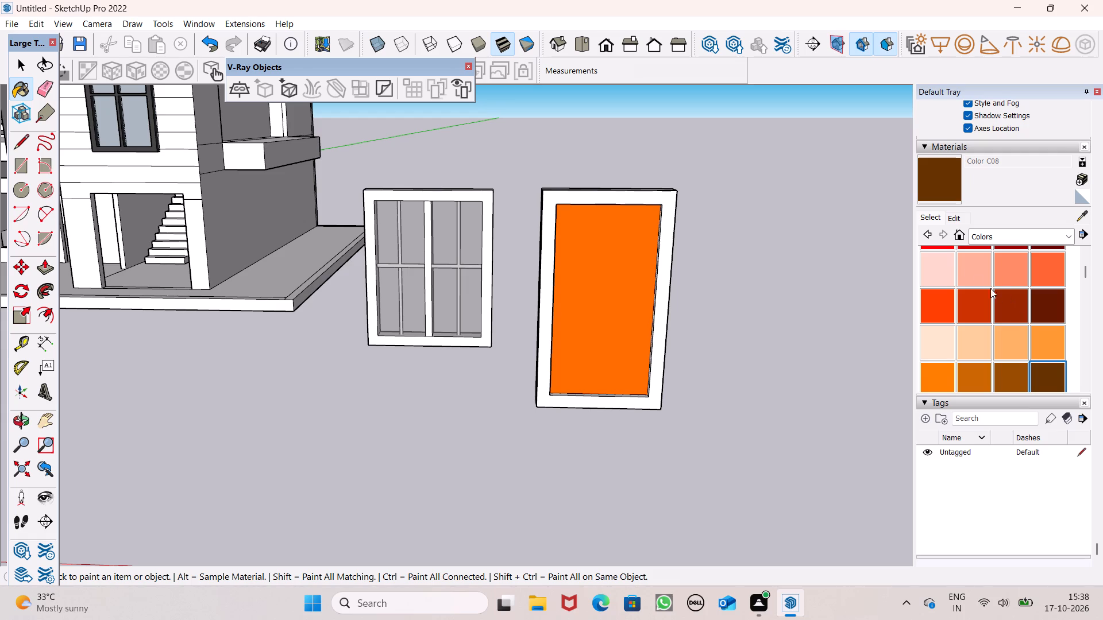
scroll(623, 242, "up", 1)
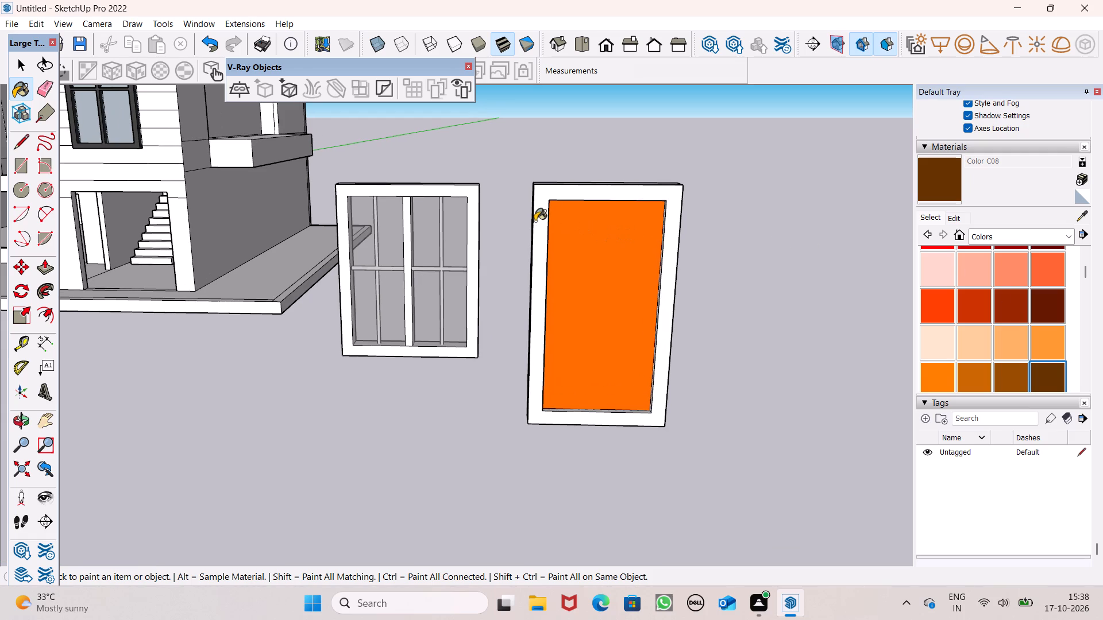
left_click(535, 220)
Darken Color C08 by setting its red value to 74 and green value to 47.
left_click(952, 217)
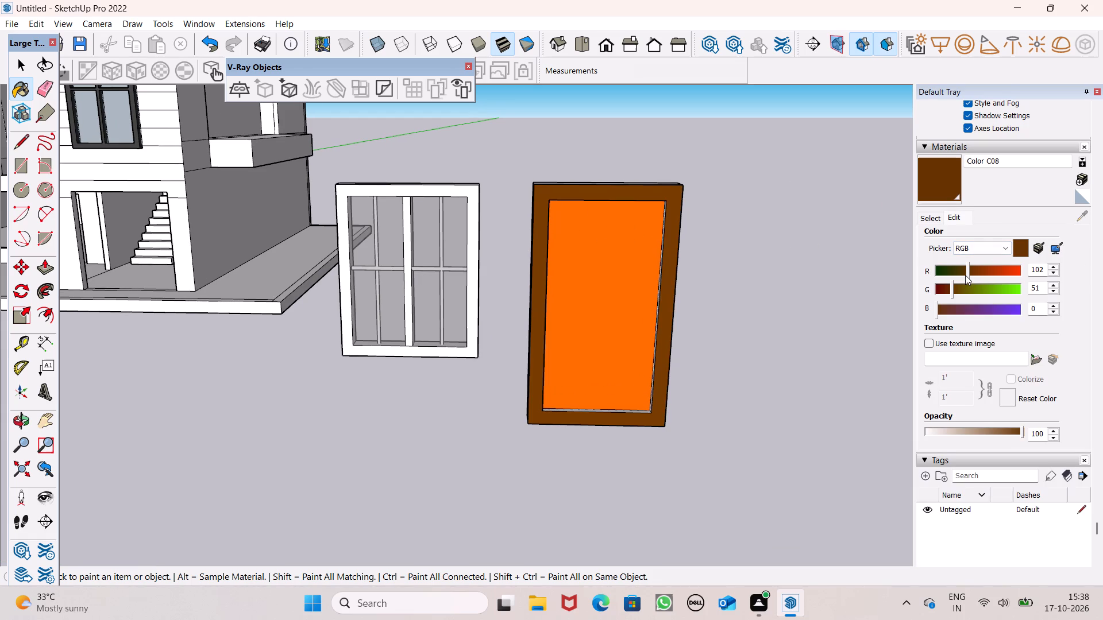
left_click(965, 275)
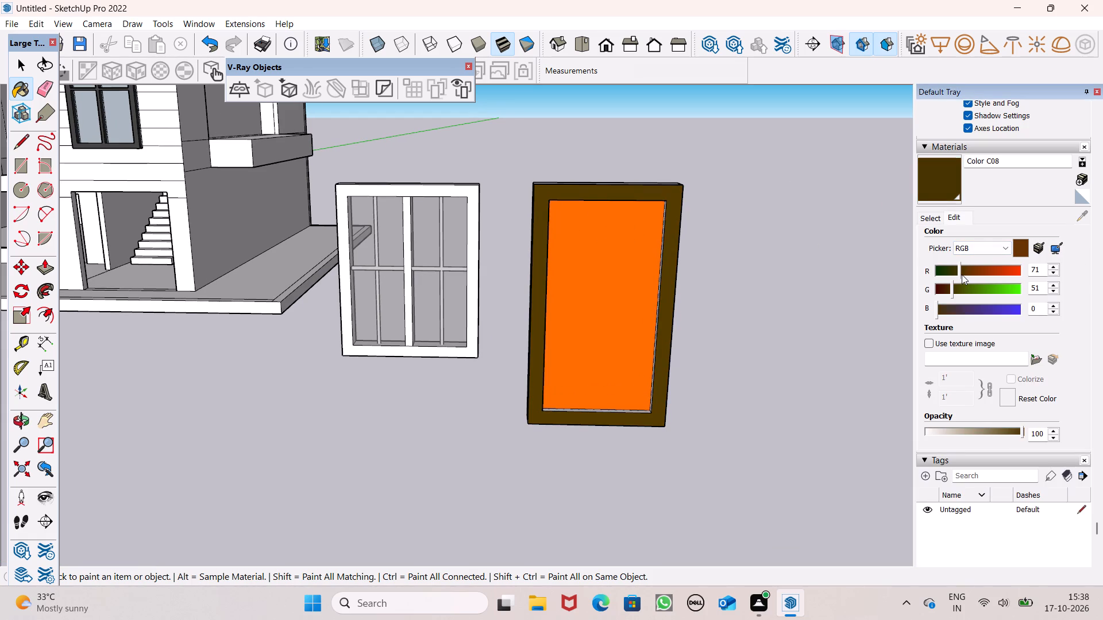
left_click(954, 288)
left_click_drag(961, 266, 969, 266)
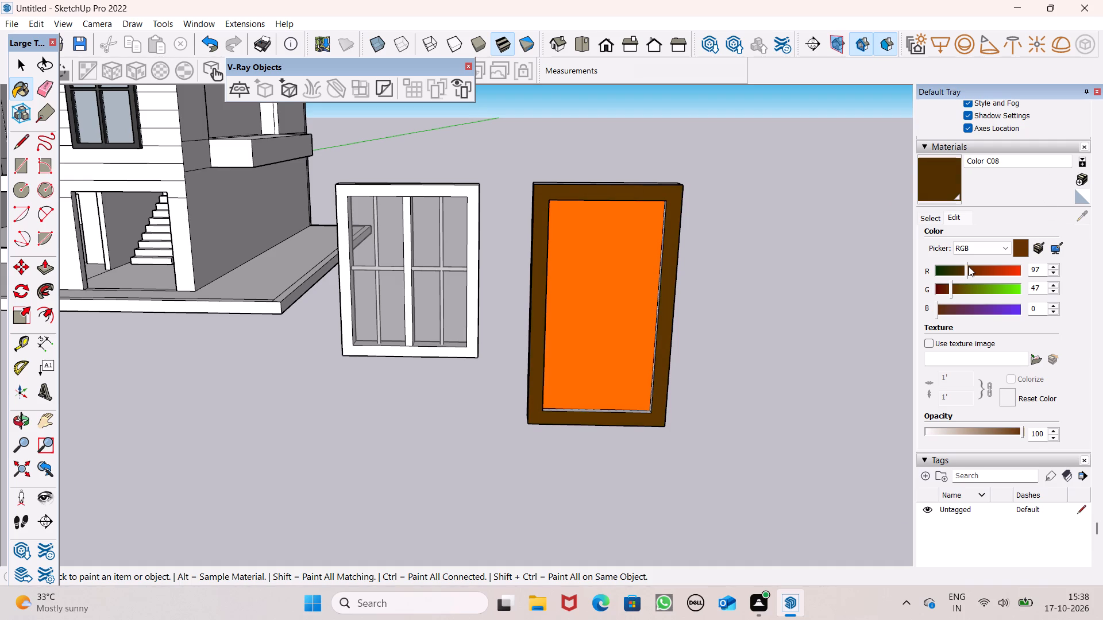
left_click_drag(969, 266, 978, 266)
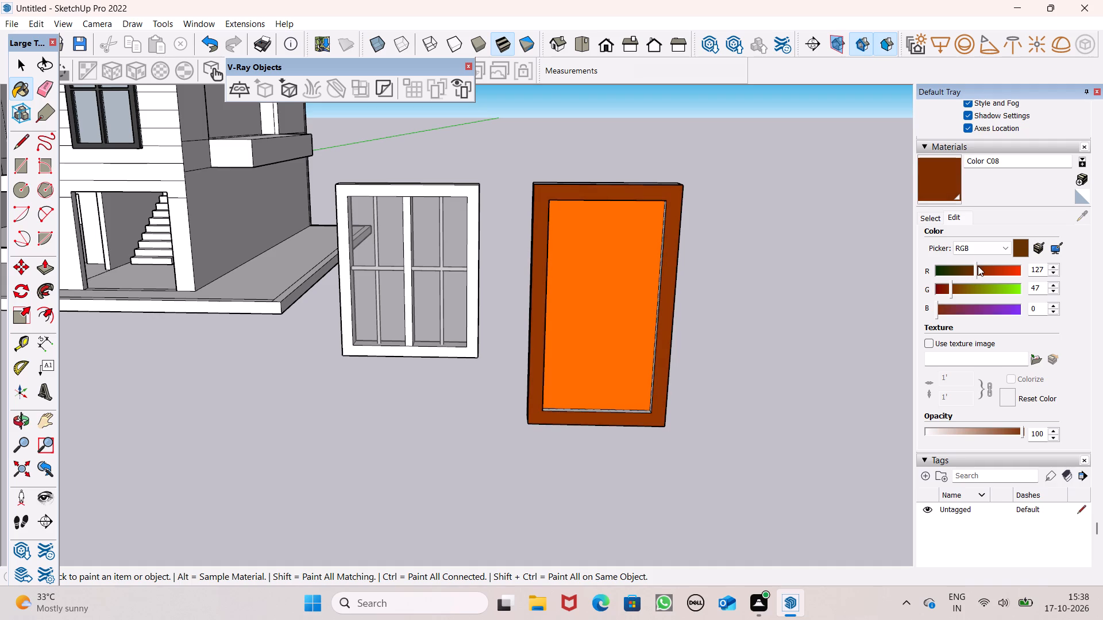
left_click_drag(978, 266, 962, 274)
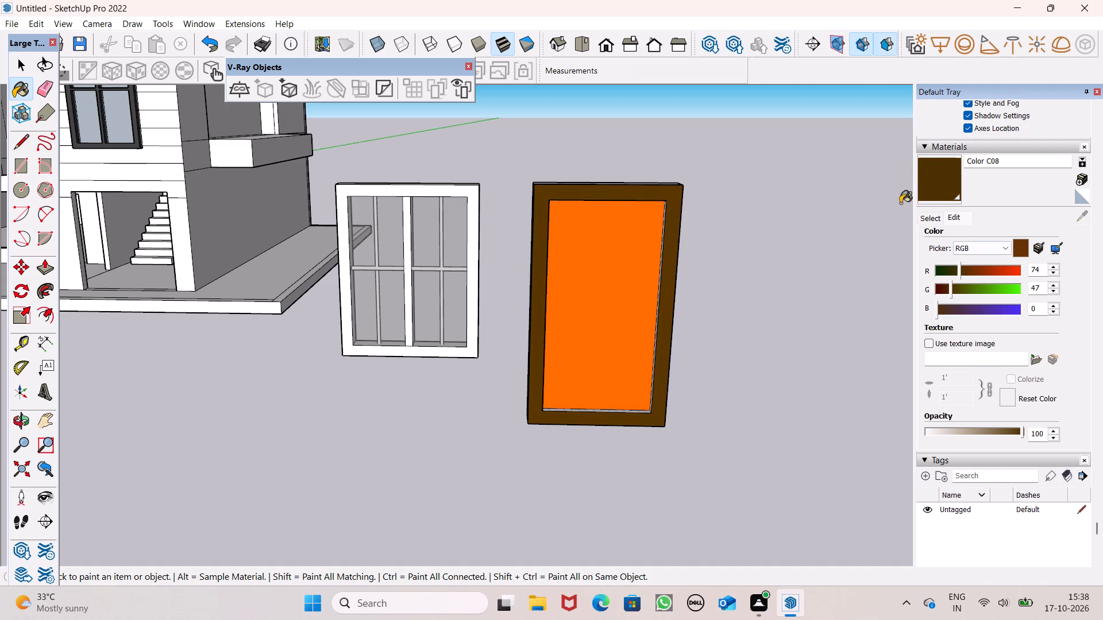
left_click(939, 189)
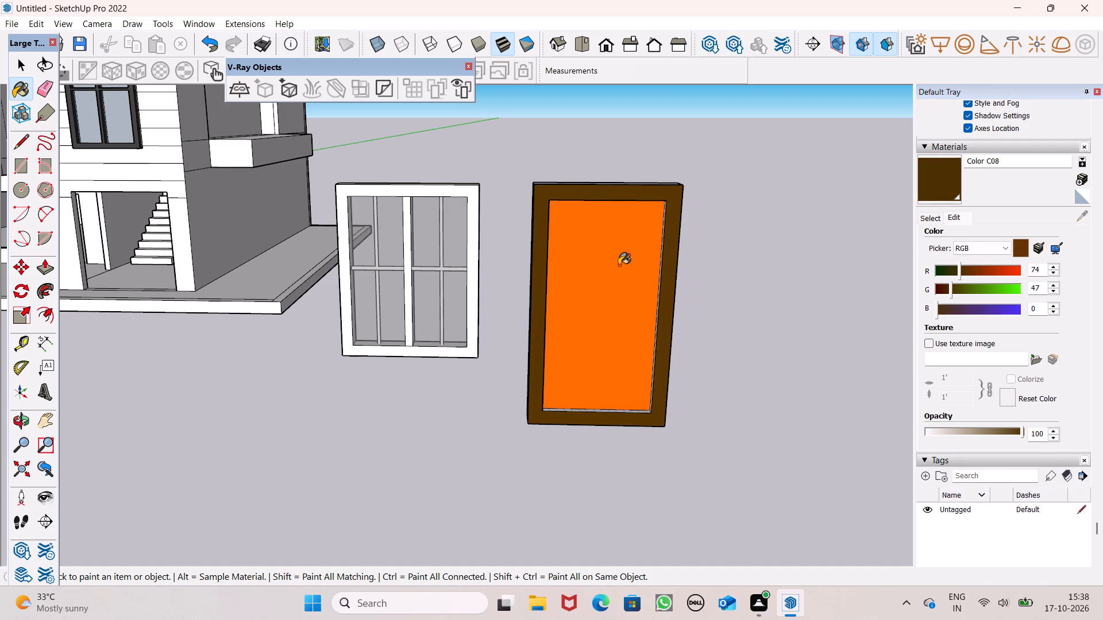
Paint the two inner side edges and the inner bottom edge of the 4' by 7' frame with Color C08.
middle_click_drag(627, 307, 750, 419)
scroll(547, 278, "up", 8)
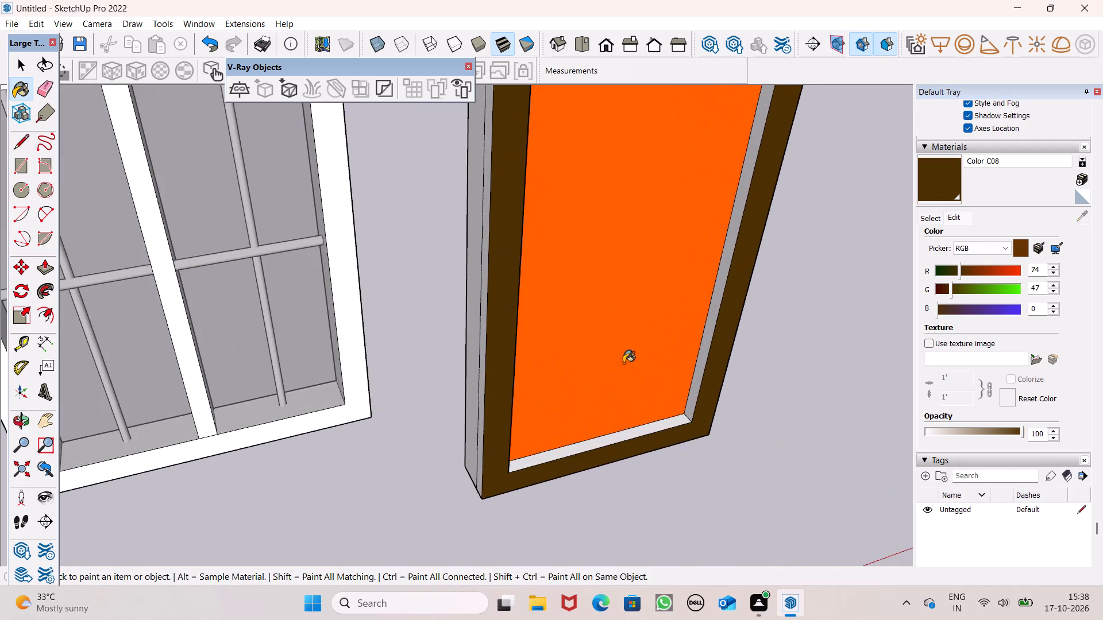
scroll(660, 385, "up", 7)
left_click(714, 396)
left_click(686, 447)
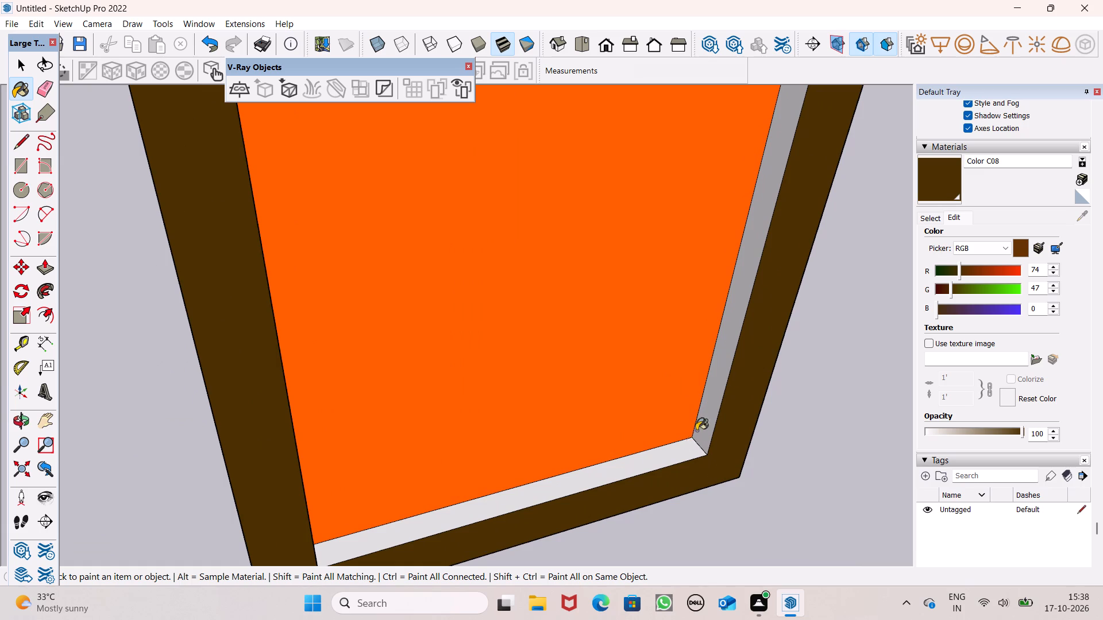
scroll(756, 273, "down", 7)
middle_click_drag(777, 365, 376, 327)
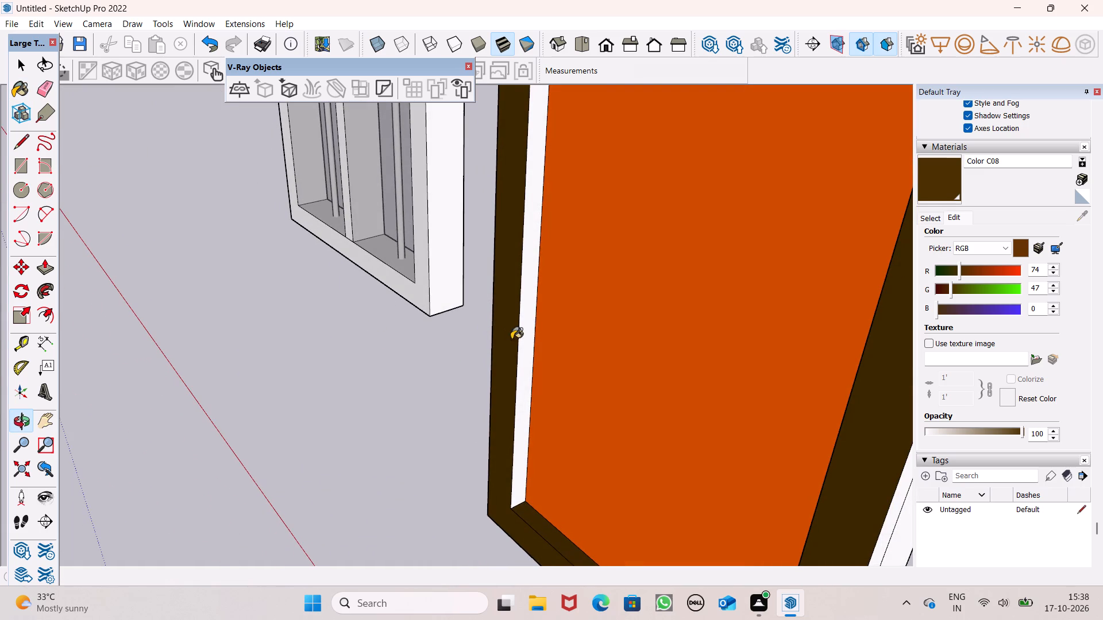
left_click(527, 338)
Paint both strips of the 4' by 7' frame's top and of its right outer side with Color C08.
scroll(496, 247, "down", 12)
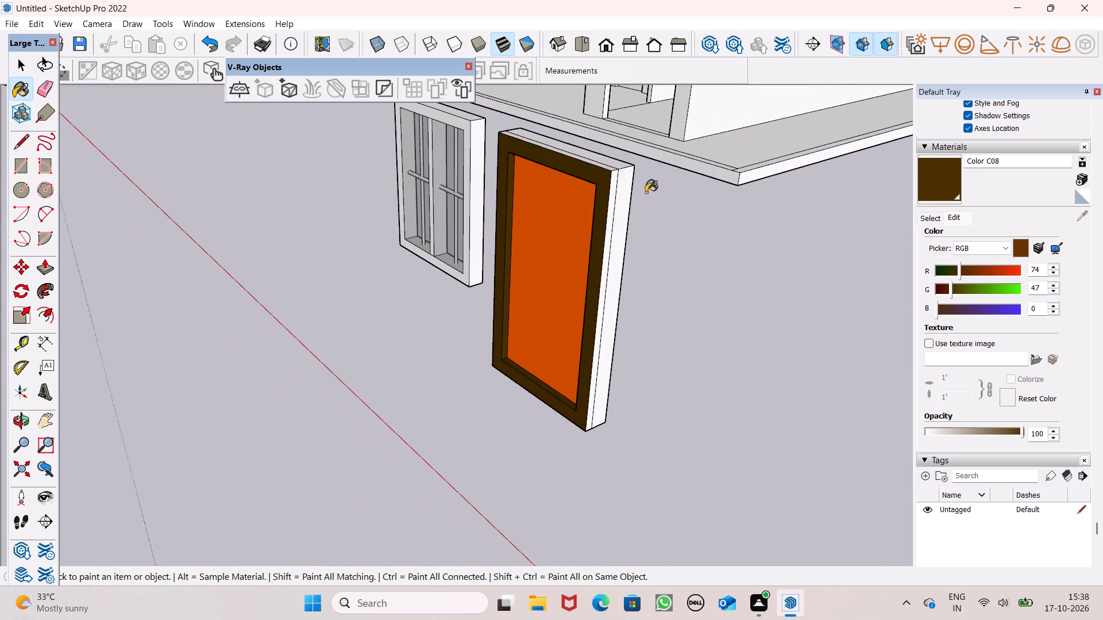
scroll(638, 153, "up", 5)
scroll(530, 214, "down", 3)
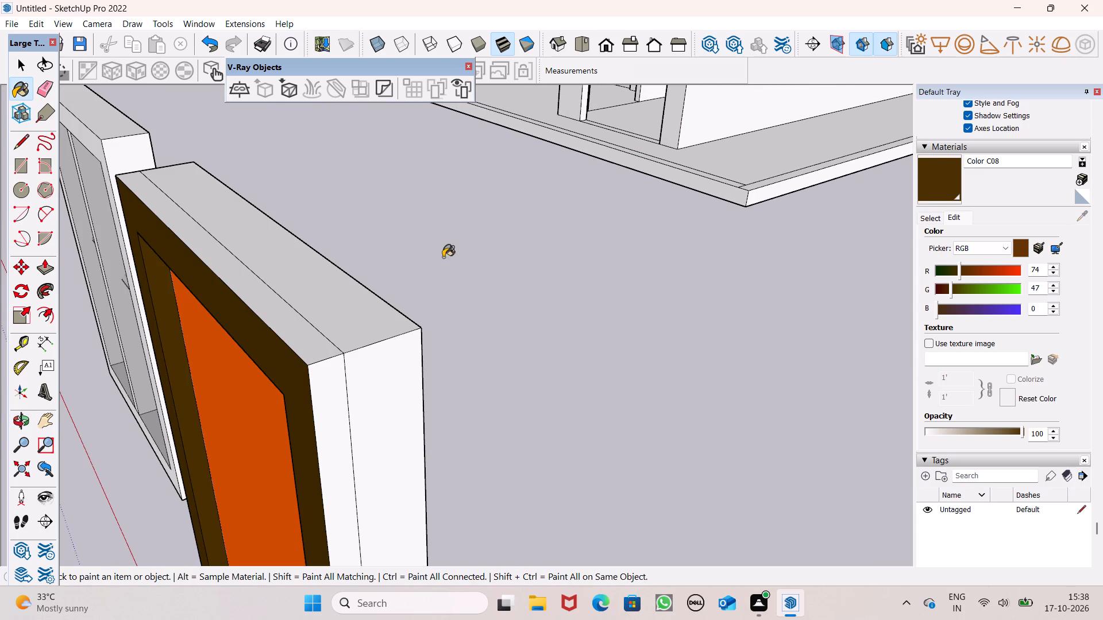
scroll(456, 243, "down", 3)
middle_click_drag(427, 290, 441, 365)
scroll(431, 344, "up", 6)
left_click(428, 321)
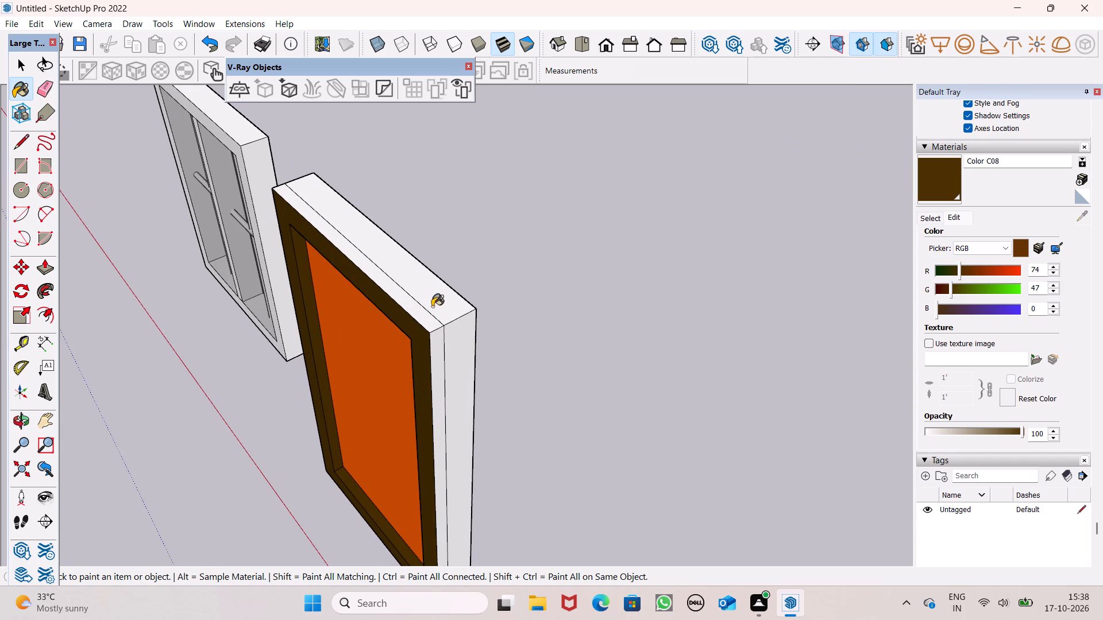
left_click(433, 305)
left_click(437, 351)
left_click(452, 336)
Paint the inner top edge and both strips of the left outer side of the 4' by 7' frame with Color C08.
scroll(419, 272, "down", 4)
middle_click_drag(343, 281, 353, 274)
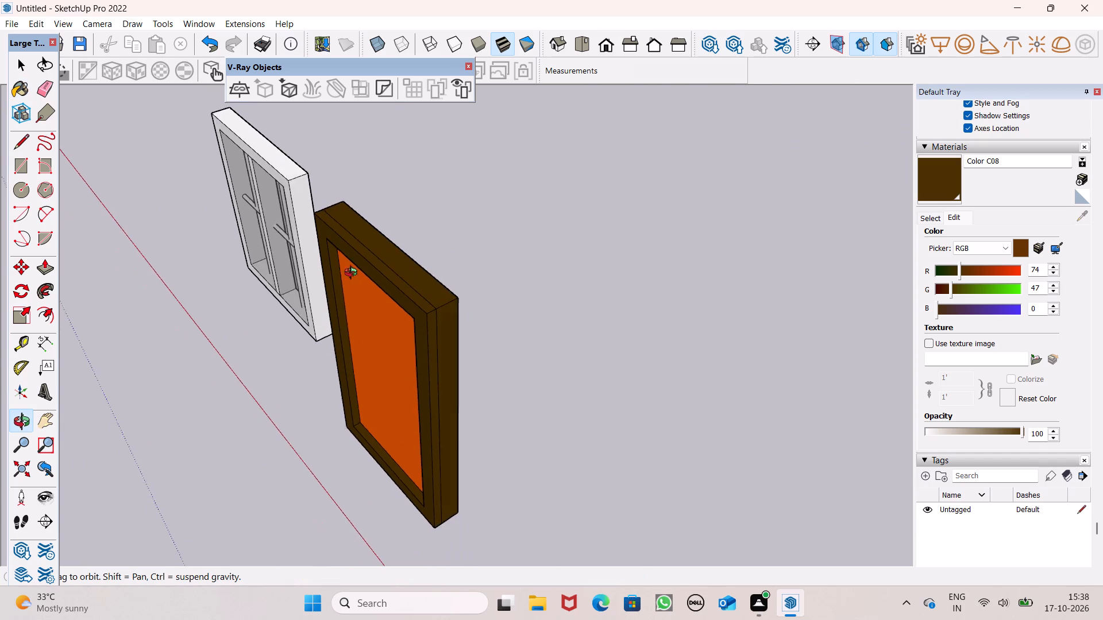
middle_click_drag(353, 274, 505, 0)
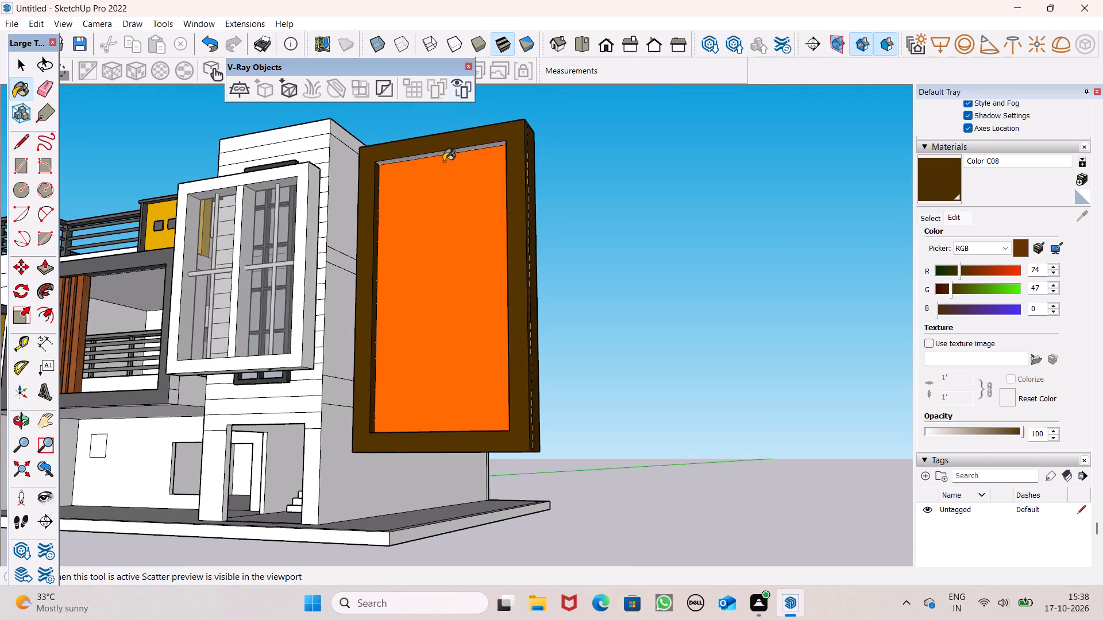
scroll(441, 161, "up", 13)
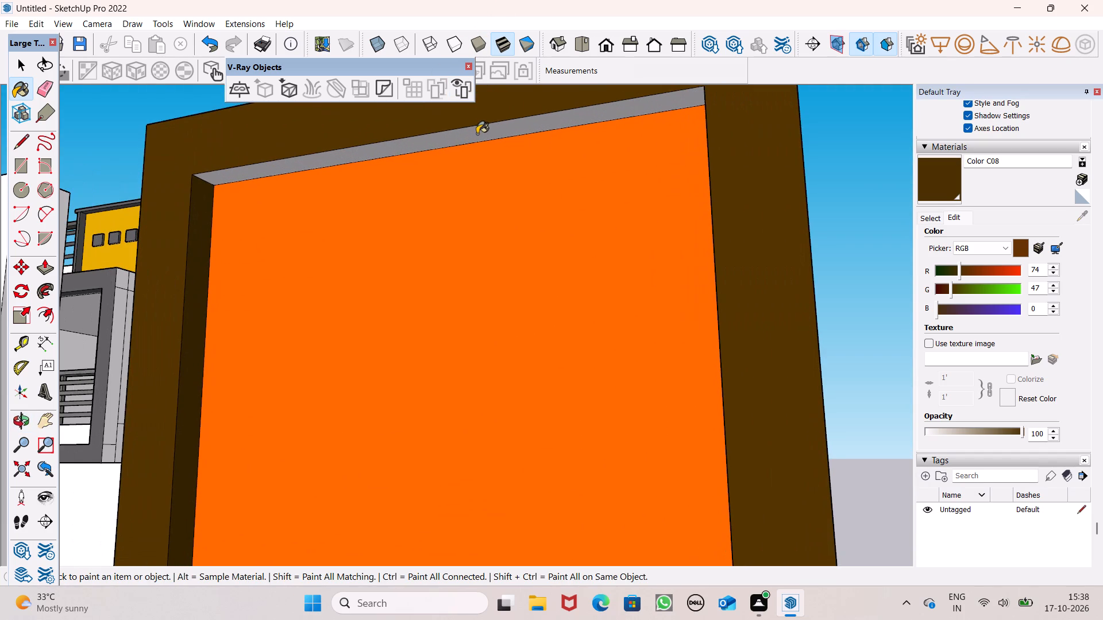
left_click(477, 134)
scroll(486, 145, "down", 6)
middle_click_drag(493, 185, 897, 330)
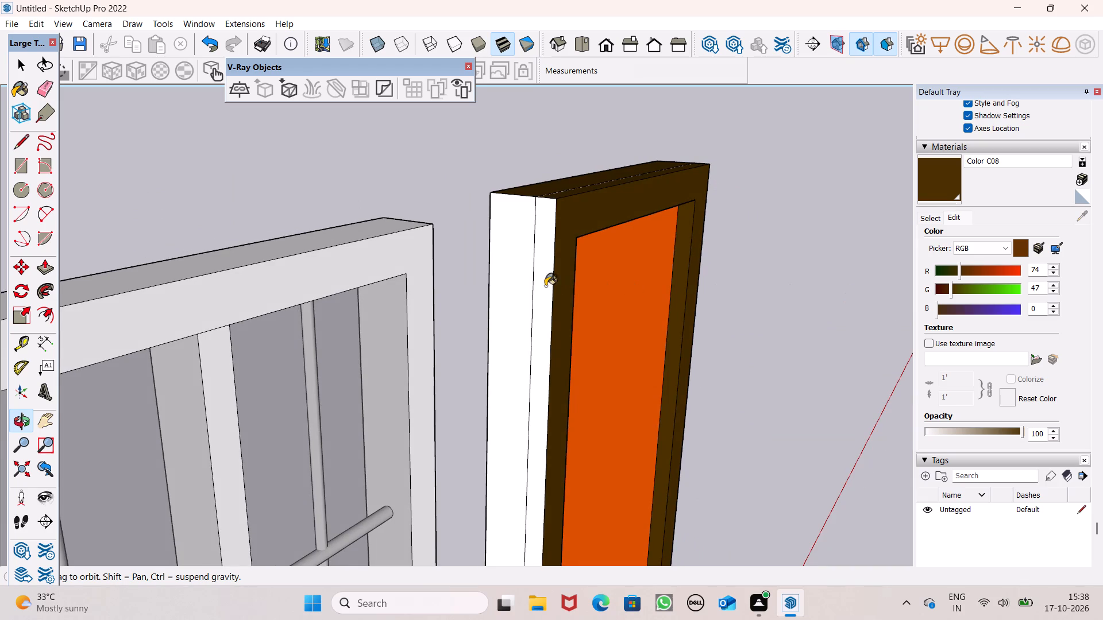
left_click(520, 278)
left_click(545, 267)
Paint both strips of the 4' by 7' frame's underside with Color C08.
scroll(583, 212, "down", 3)
middle_click_drag(657, 227, 655, 299)
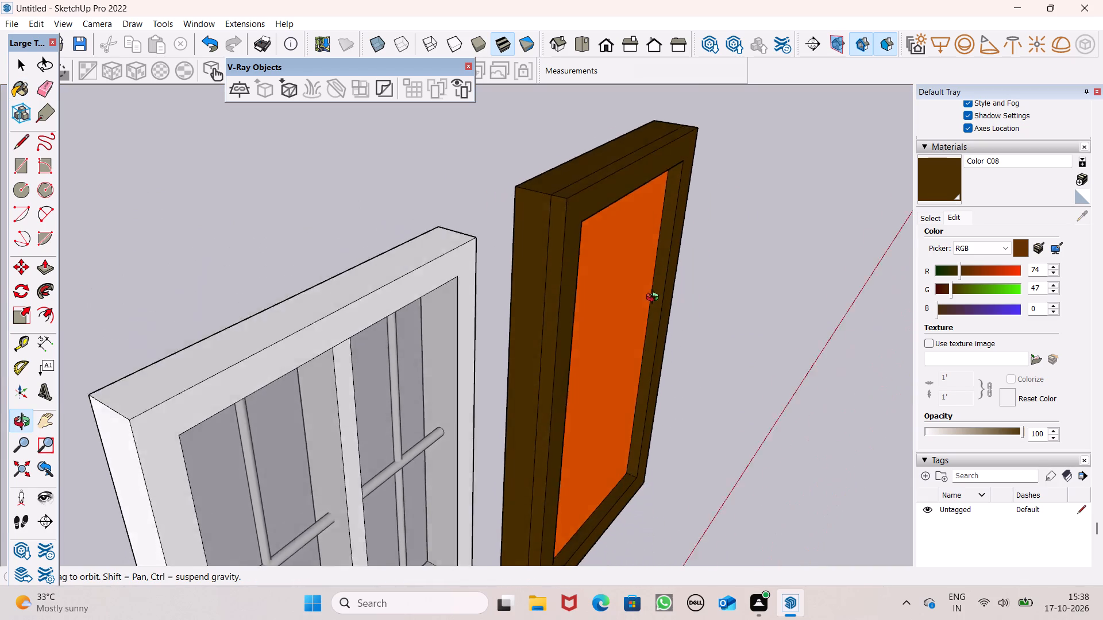
middle_click_drag(655, 299, 623, 289)
scroll(531, 203, "down", 5)
middle_click_drag(593, 297, 531, 164)
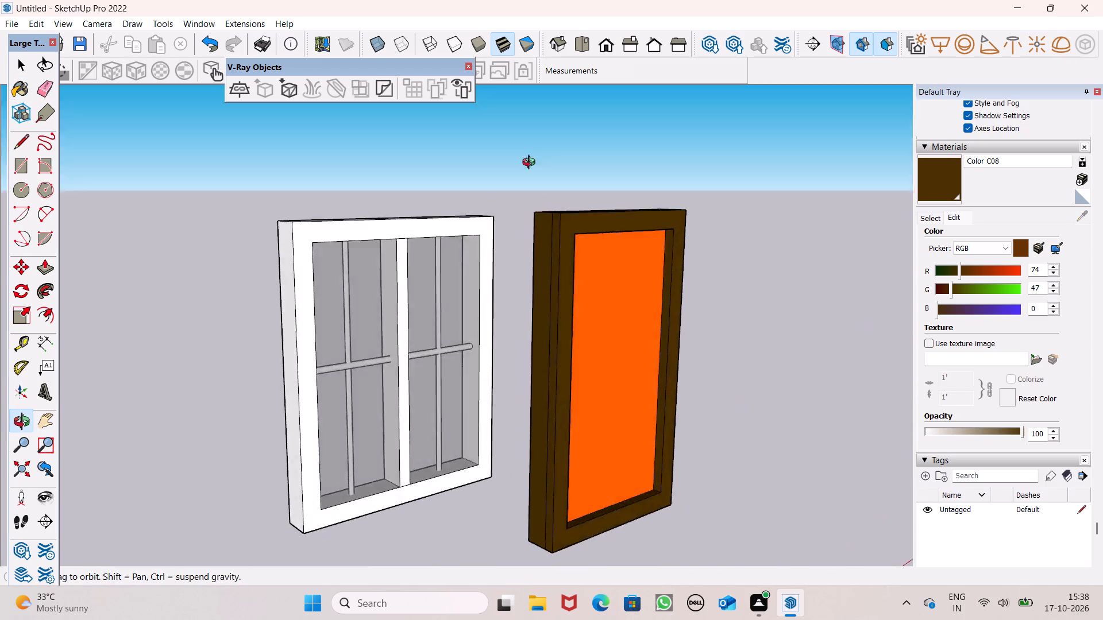
middle_click_drag(531, 164, 491, 53)
scroll(640, 316, "down", 4)
scroll(711, 454, "down", 3)
middle_click_drag(712, 529, 666, 311)
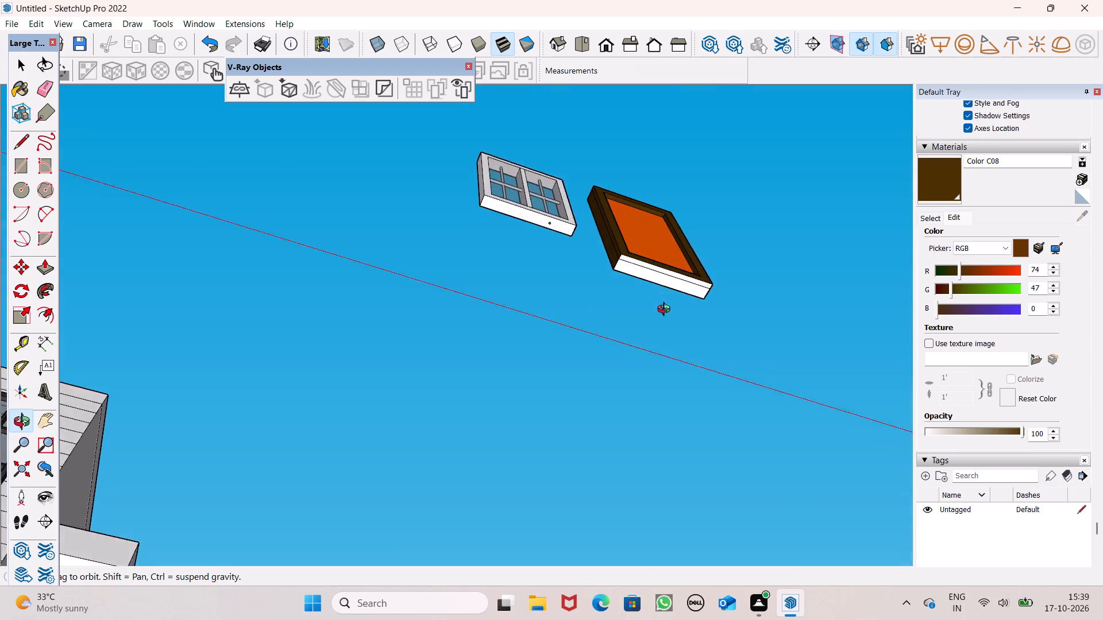
middle_click_drag(666, 311, 659, 290)
scroll(654, 262, "up", 8)
left_click(651, 228)
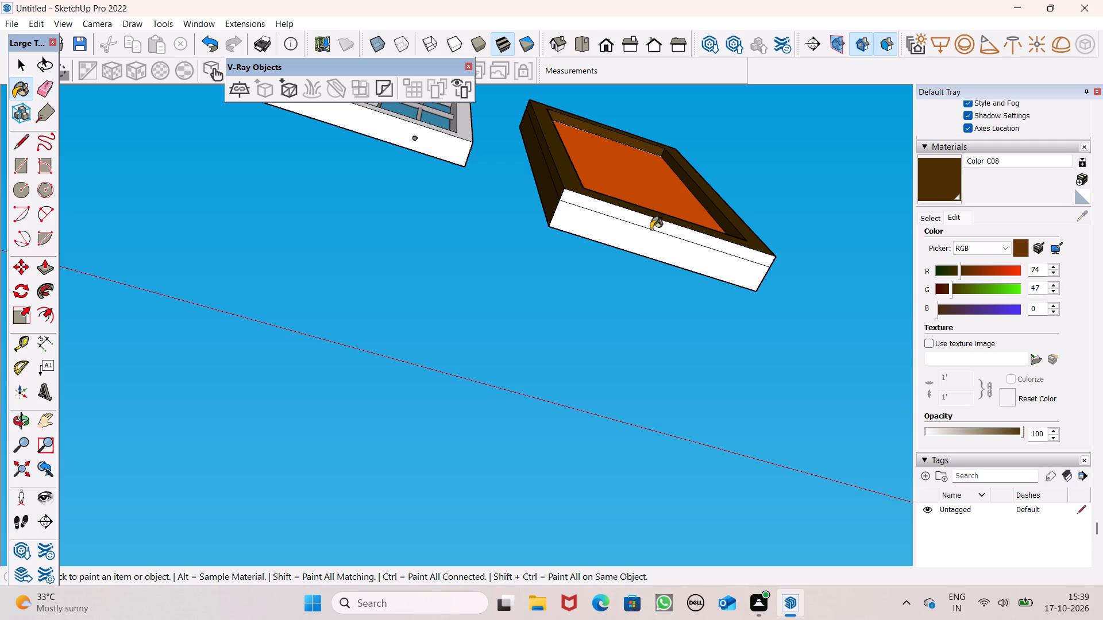
left_click(650, 238)
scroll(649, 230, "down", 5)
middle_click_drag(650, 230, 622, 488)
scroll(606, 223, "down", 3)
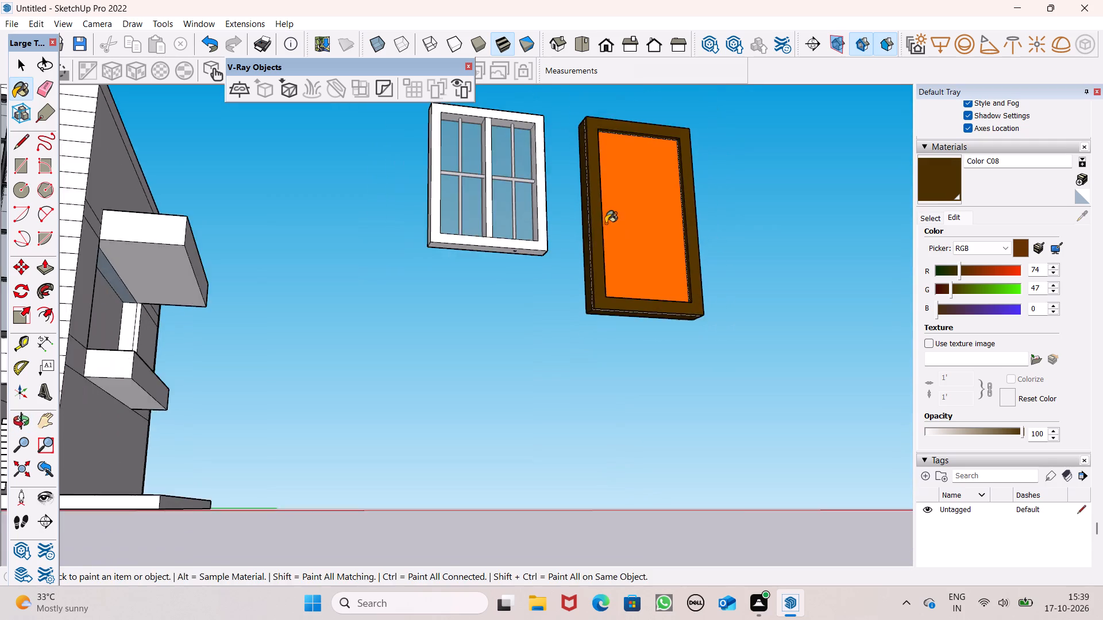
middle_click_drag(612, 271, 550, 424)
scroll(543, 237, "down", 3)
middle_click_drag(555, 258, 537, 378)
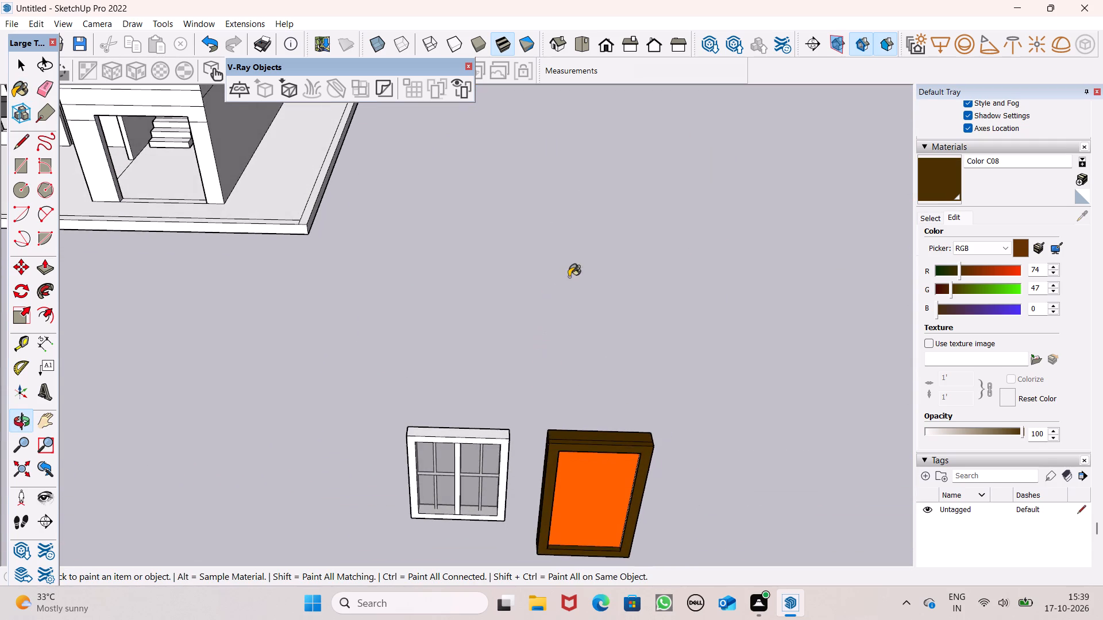
Paint the back face of the 4' by 7' frame, opposite the orange side, with Color C08.
scroll(599, 261, "down", 5)
middle_click_drag(669, 378, 64, 396)
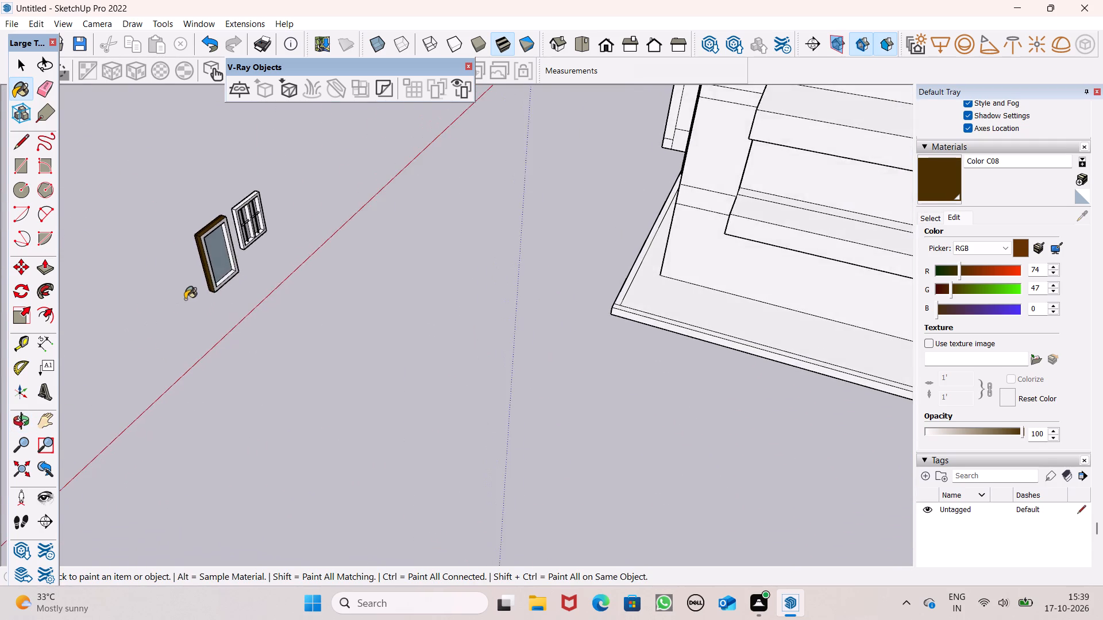
scroll(185, 299, "up", 7)
scroll(284, 261, "up", 9)
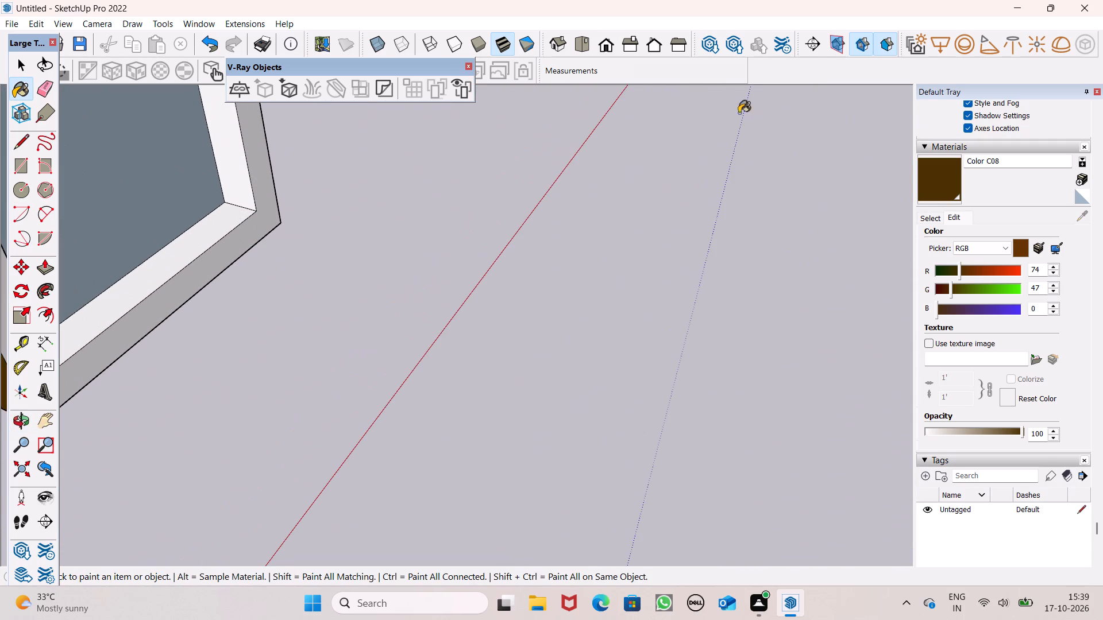
scroll(657, 273, "down", 9)
middle_click_drag(635, 300, 450, 351)
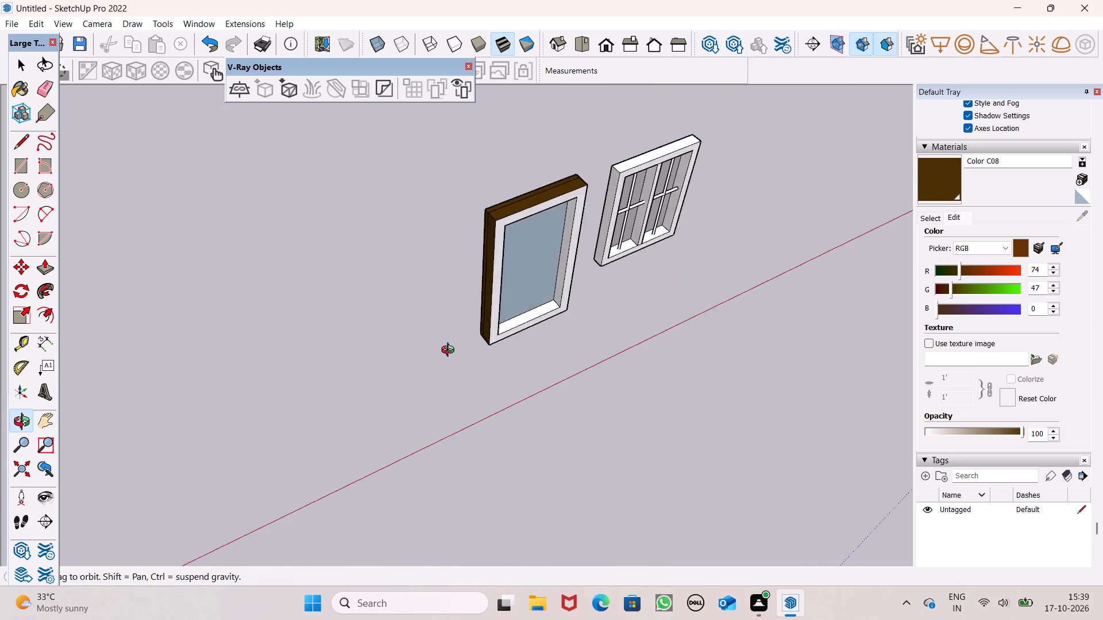
middle_click_drag(450, 351, 375, 237)
scroll(449, 184, "up", 6)
left_click(493, 161)
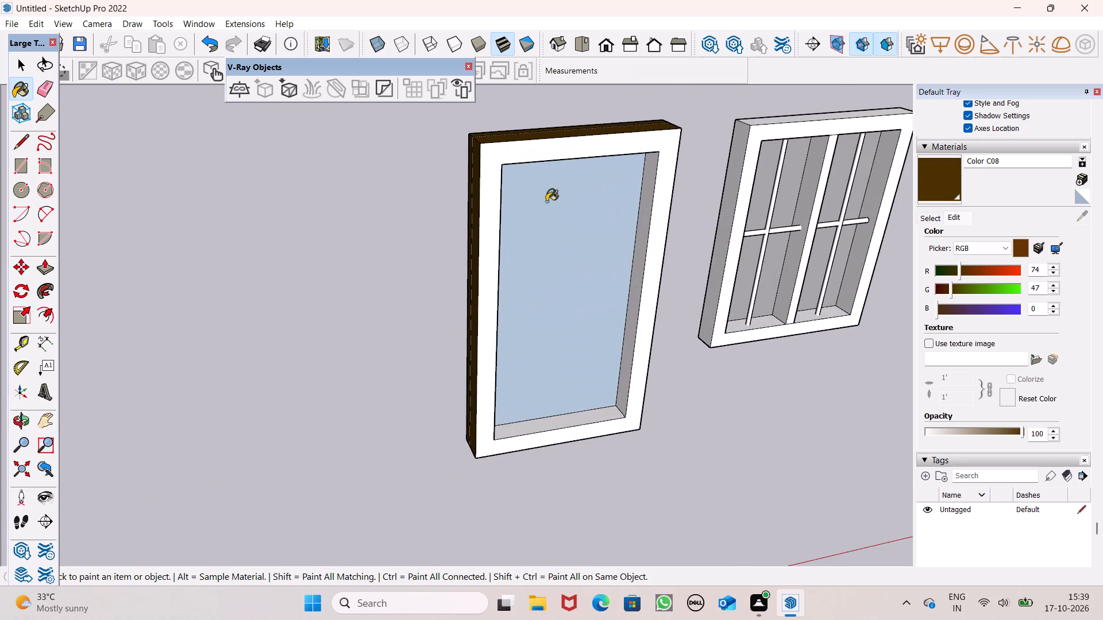
Paint the inner top edge, both inner side edges and the inner bottom edge on the back of the 4' by 7' frame with Color C08.
middle_click_drag(614, 250, 747, 55)
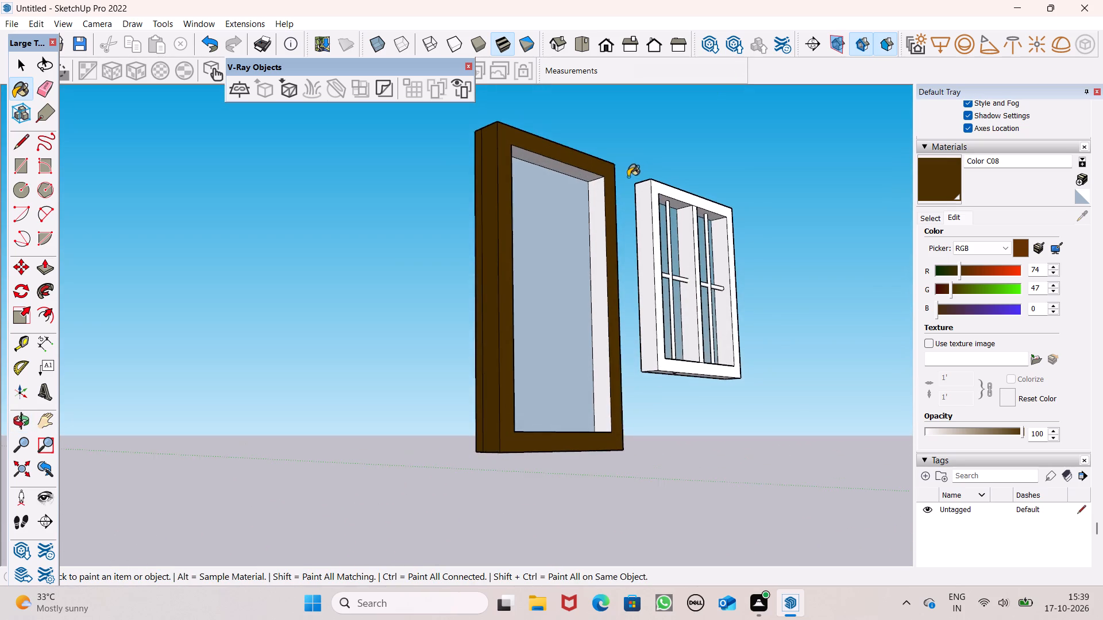
scroll(601, 173, "up", 13)
left_click(591, 172)
left_click(611, 206)
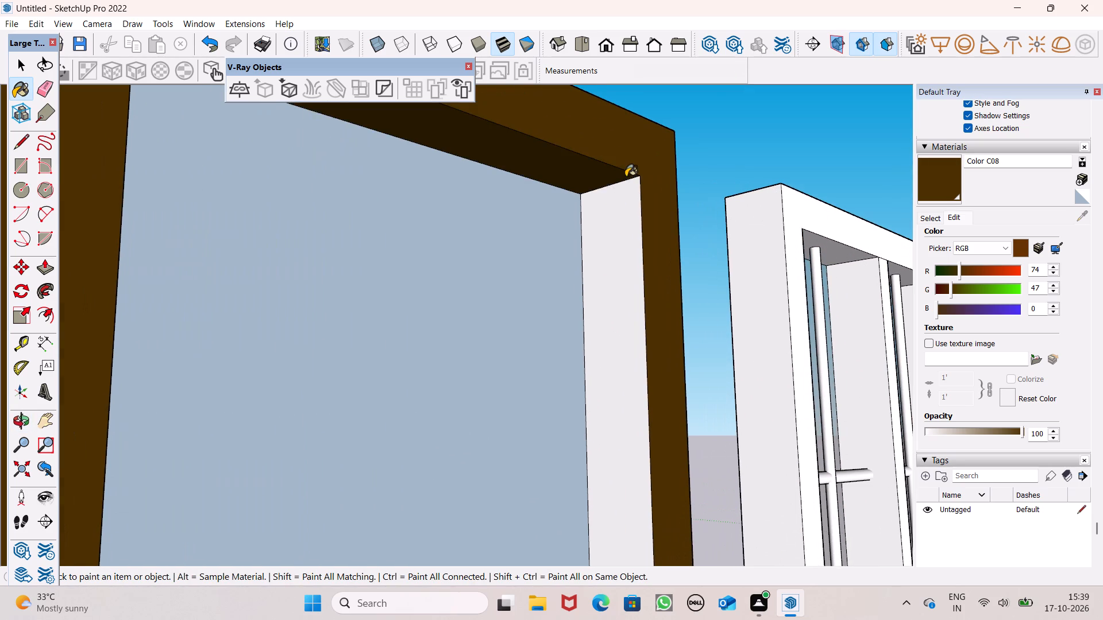
scroll(626, 177, "down", 5)
middle_click_drag(663, 226, 370, 345)
scroll(472, 187, "down", 6)
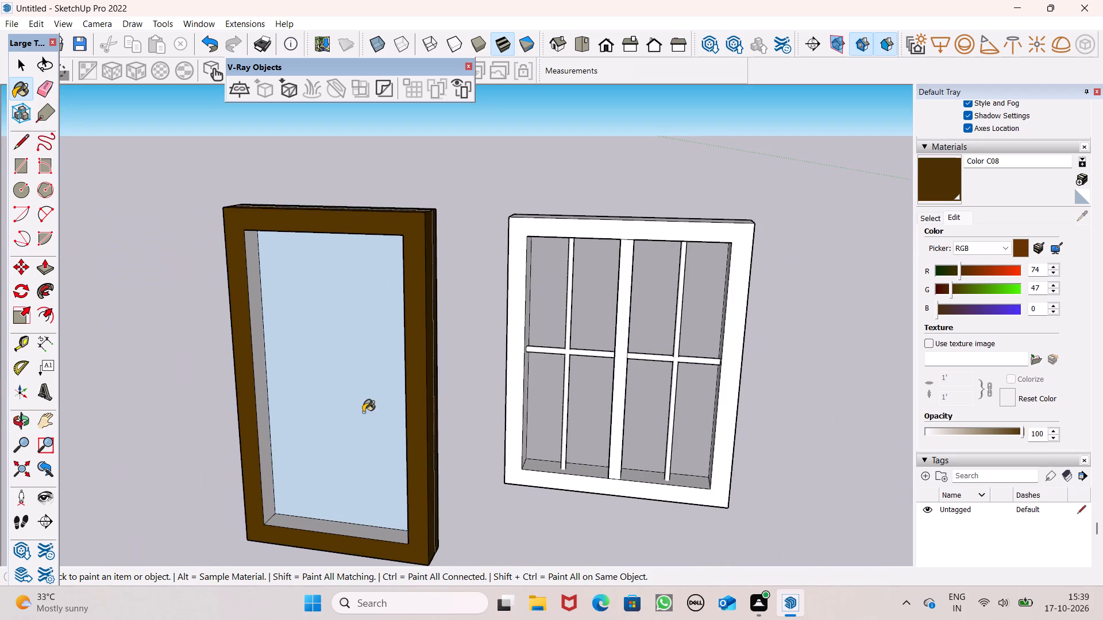
middle_click_drag(338, 456, 307, 475)
scroll(313, 477, "up", 9)
left_click(293, 450)
left_click(320, 485)
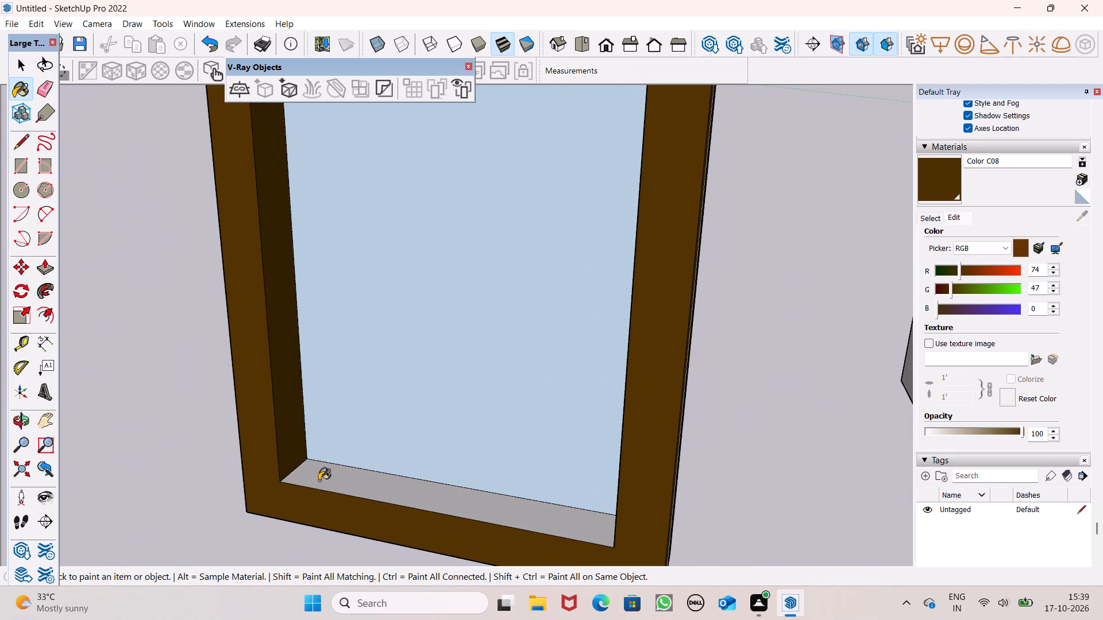
Paint the back faces of the two-pane window's outer frame and of its central mullion with Color C08.
middle_click_drag(319, 479, 410, 439)
scroll(470, 477, "down", 9)
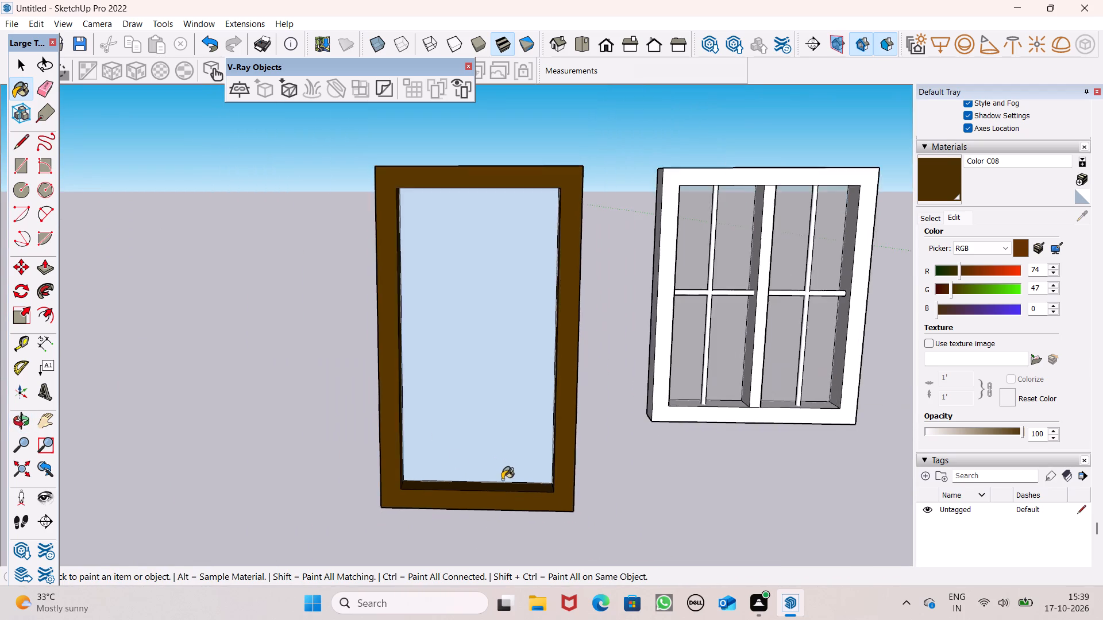
middle_click_drag(504, 479, 863, 460)
middle_click_drag(501, 465, 823, 454)
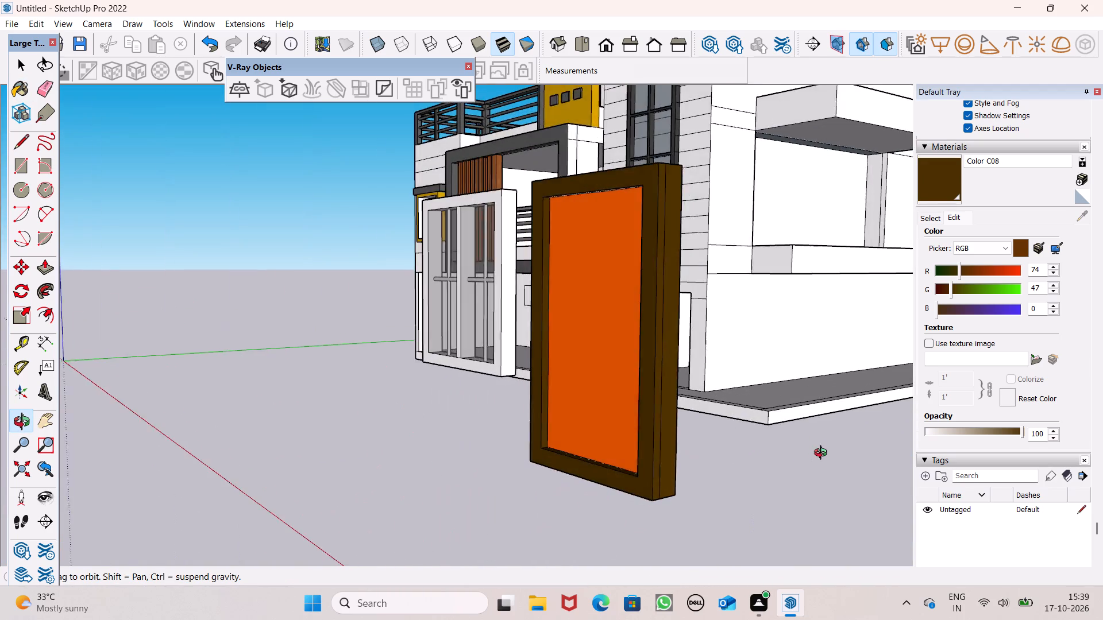
middle_click_drag(823, 454, 274, 491)
scroll(510, 336, "up", 4)
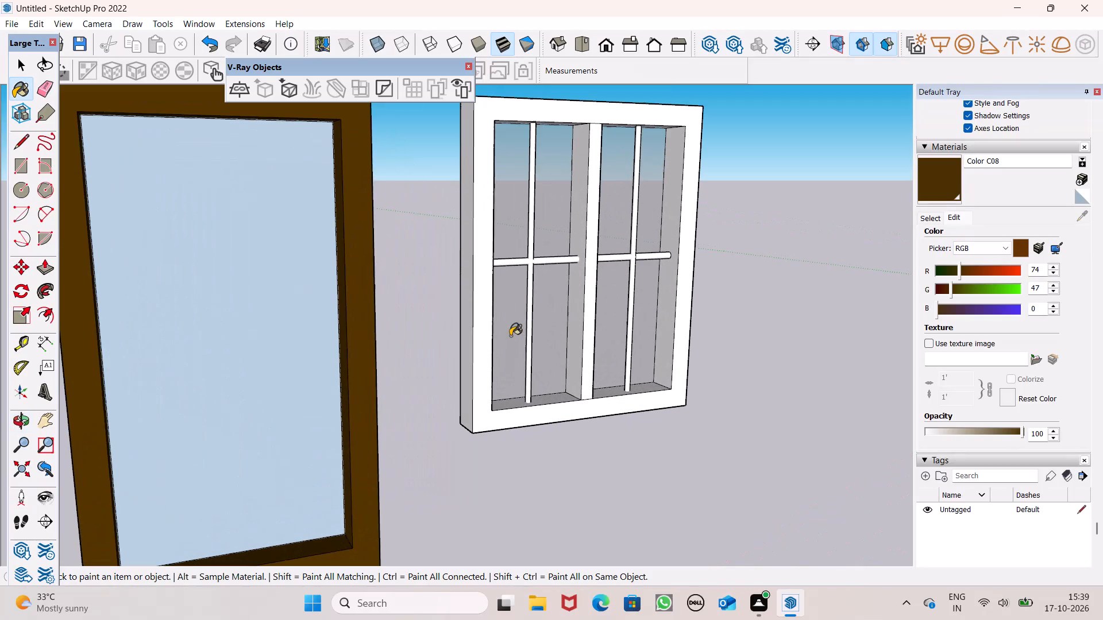
left_click(484, 364)
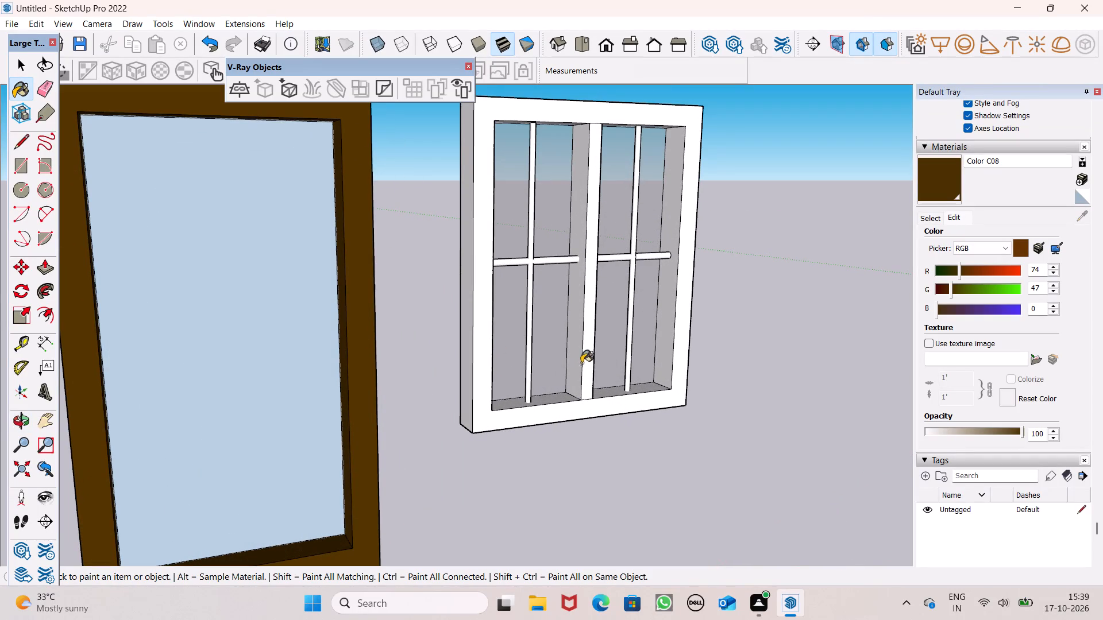
left_click(589, 358)
Paint one side of the window's central mullion and its vertical and horizontal grille bars with Color C08.
middle_click_drag(588, 387, 178, 402)
scroll(176, 407, "up", 1)
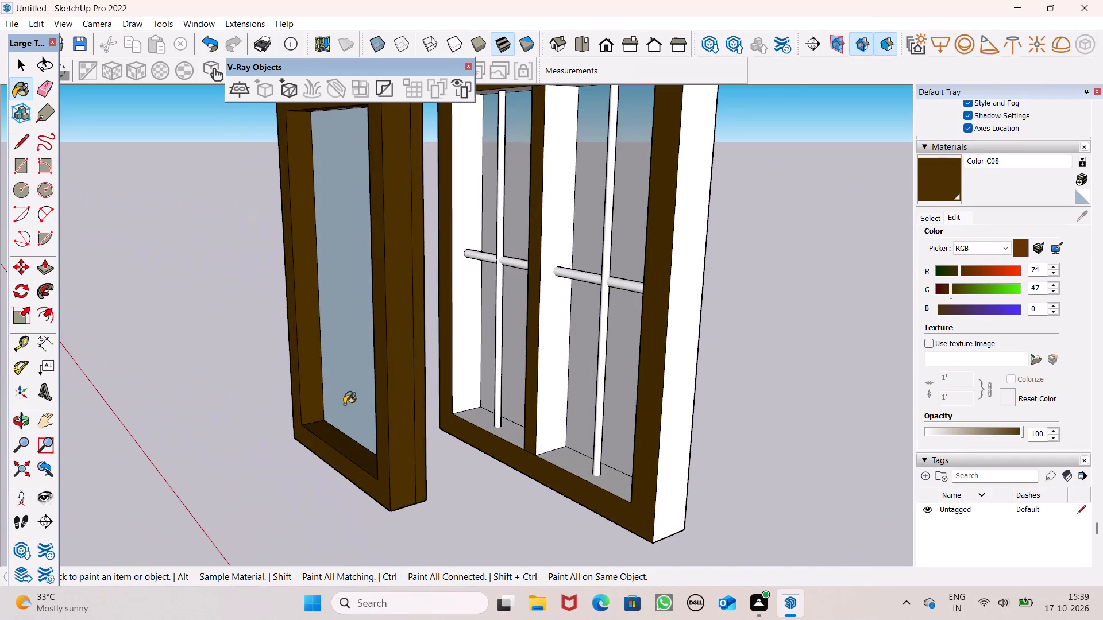
scroll(526, 417, "up", 3)
left_click(545, 409)
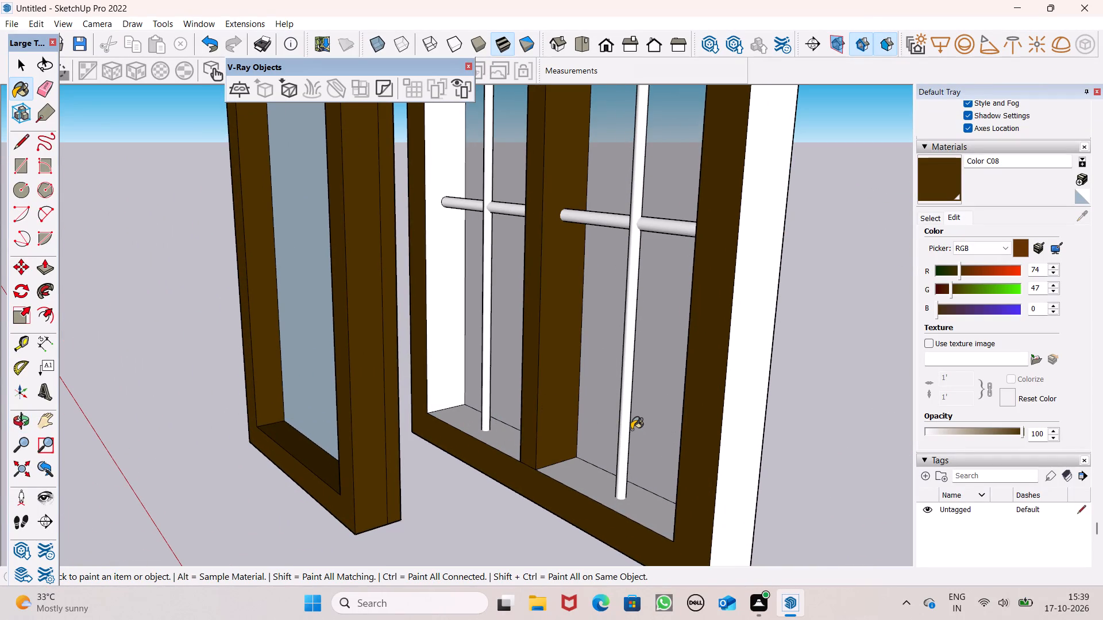
left_click(627, 425)
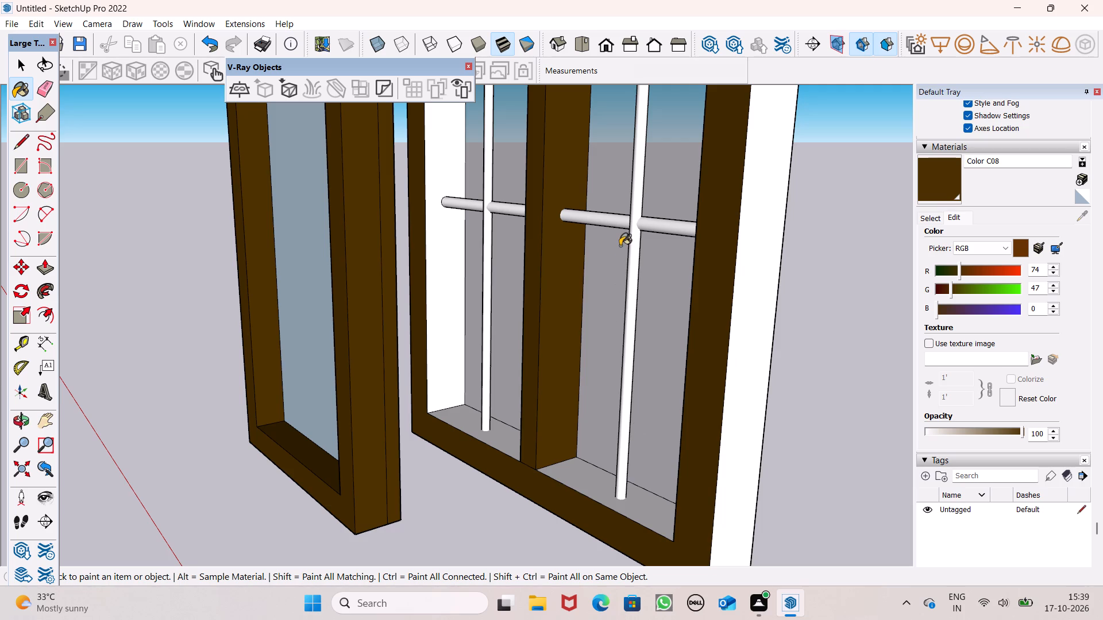
left_click(640, 226)
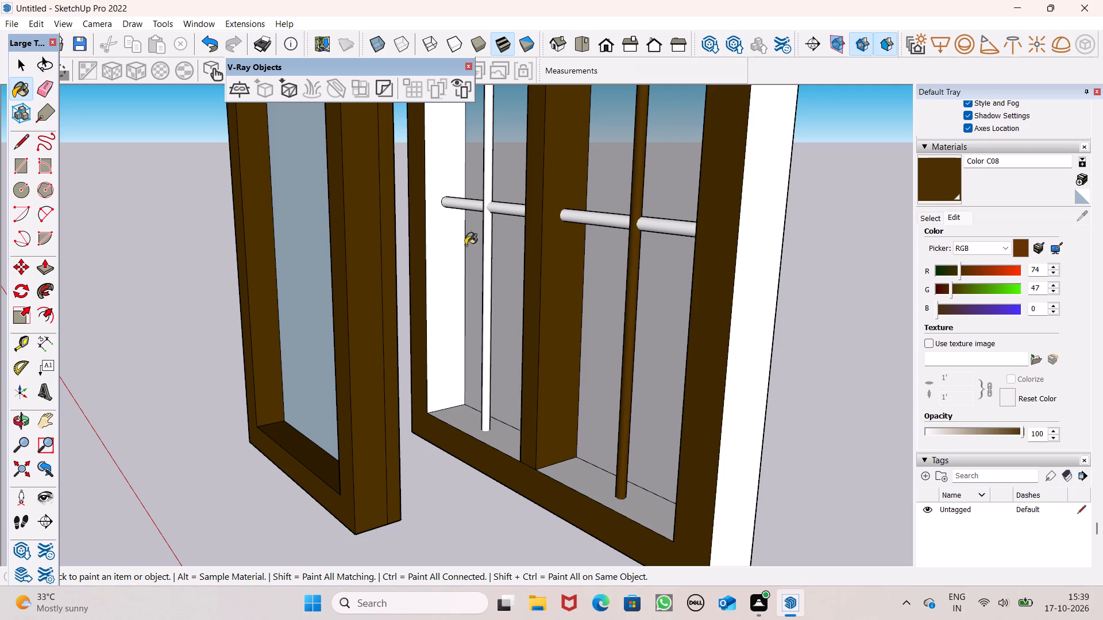
left_click(485, 253)
Paint one inner side, one outer side and both inner bottom edges of the window frame with Color C08.
left_click(443, 254)
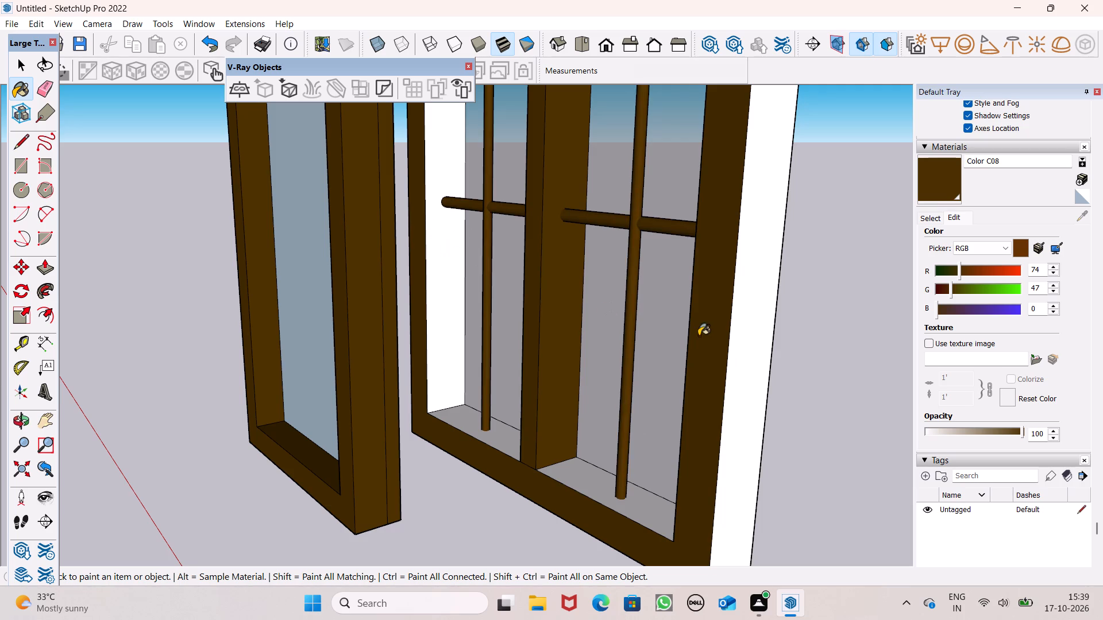
left_click(762, 379)
left_click(606, 495)
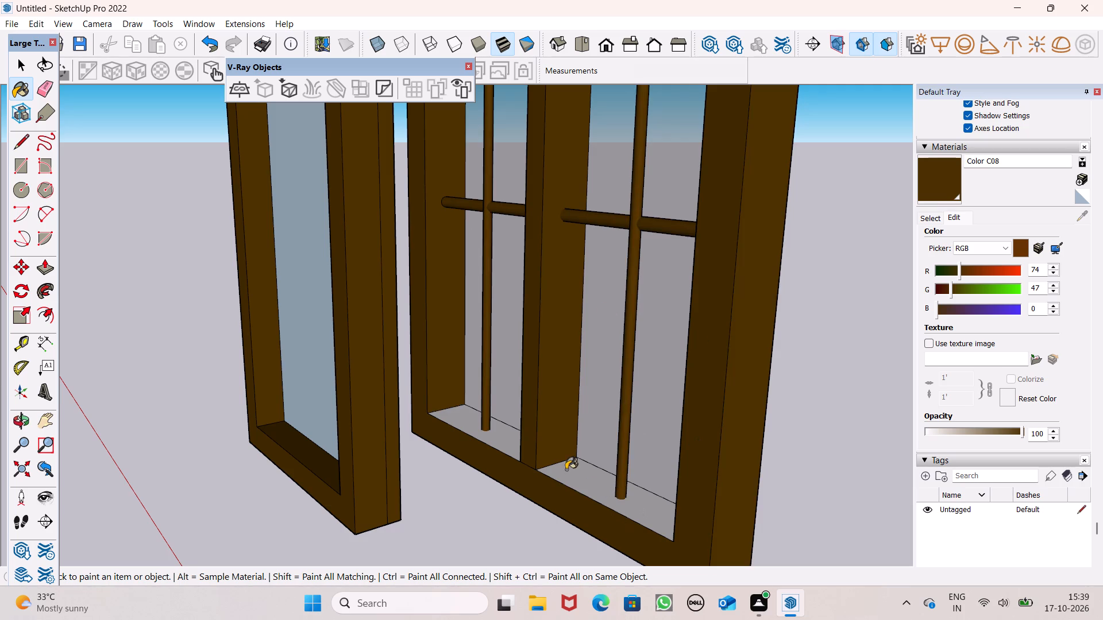
left_click(500, 440)
Paint the mullion's other side and the window frame's remaining inner and outer side faces with Color C08.
middle_click_drag(515, 450, 801, 446)
middle_click_drag(510, 435, 854, 428)
left_click(509, 308)
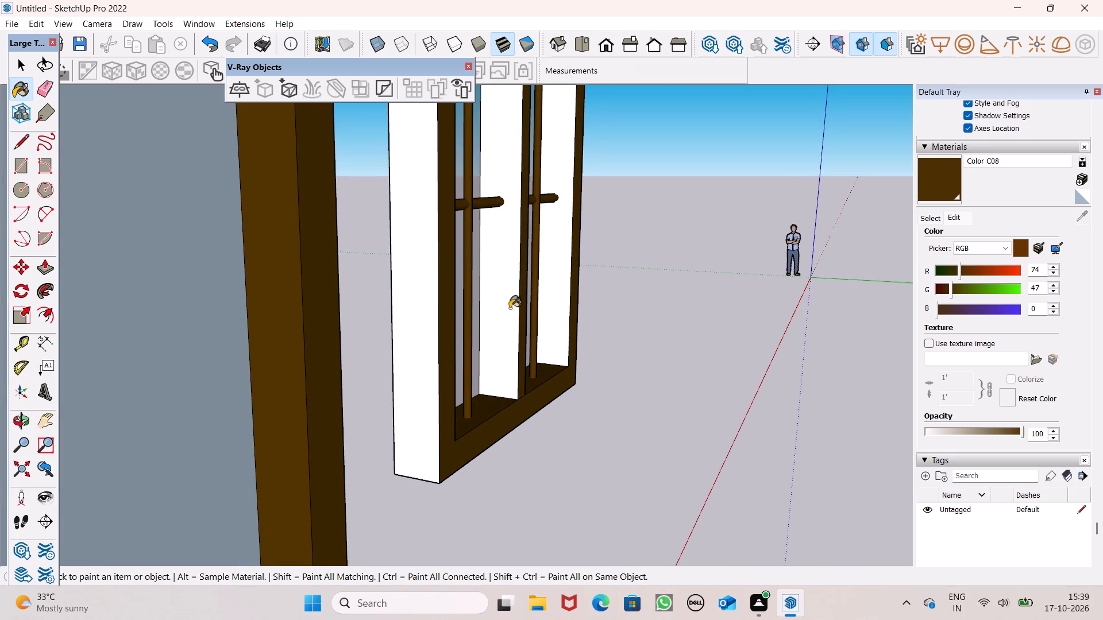
left_click(553, 281)
left_click(427, 312)
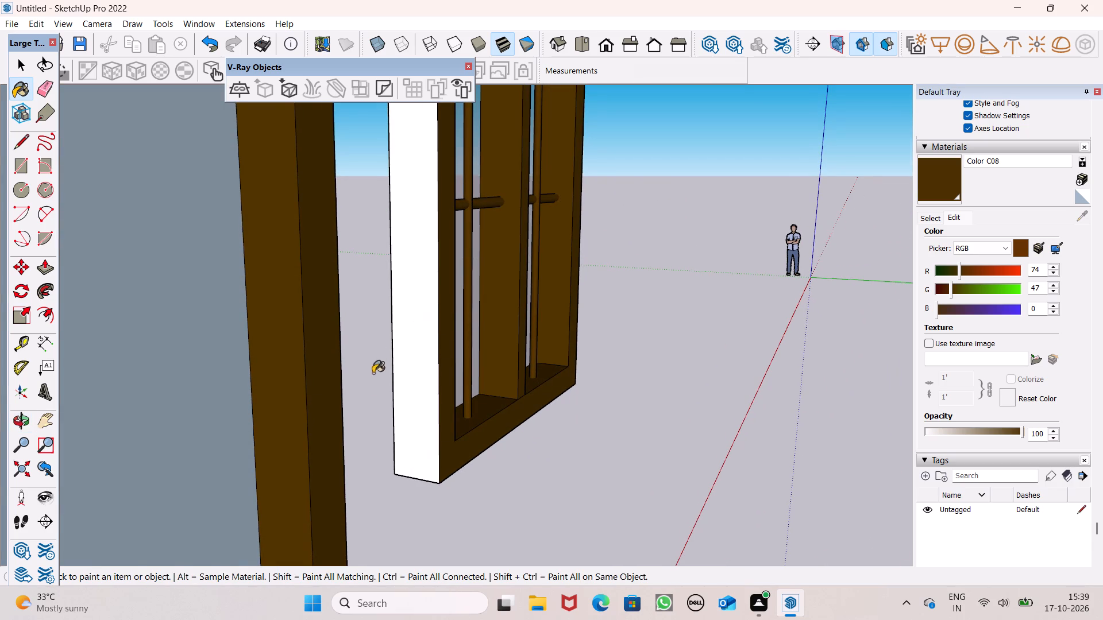
Paint the front faces of the window's outer frame and central mullion with Color C08.
middle_click_drag(373, 373, 634, 388)
middle_click_drag(313, 439, 591, 452)
scroll(591, 449, "up", 1)
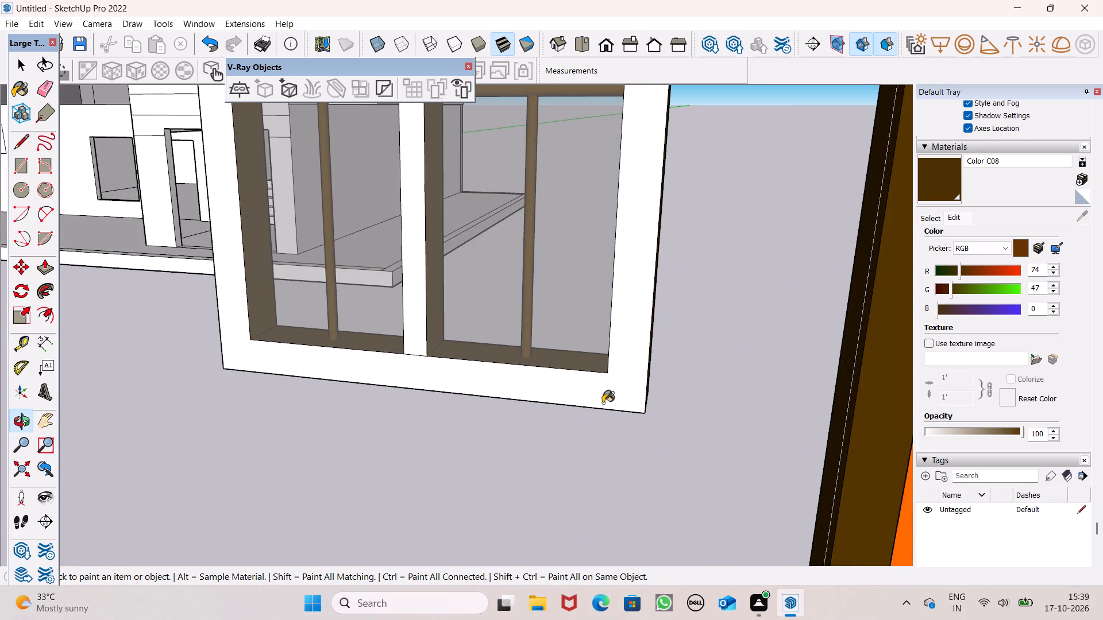
left_click(608, 398)
scroll(589, 407, "down", 7)
scroll(547, 300, "up", 5)
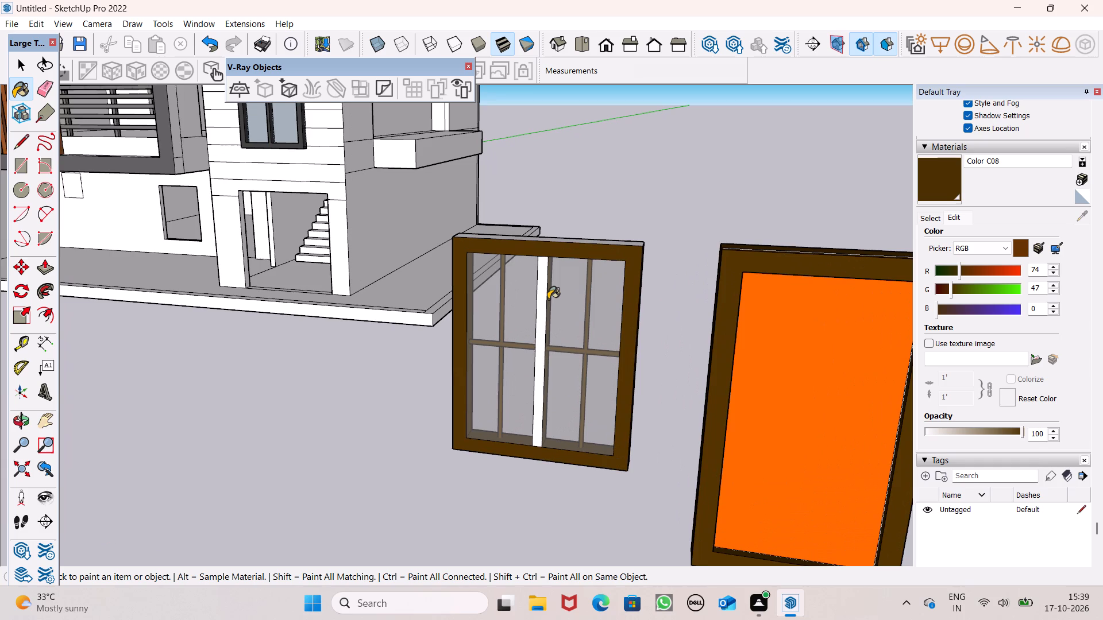
scroll(548, 299, "up", 3)
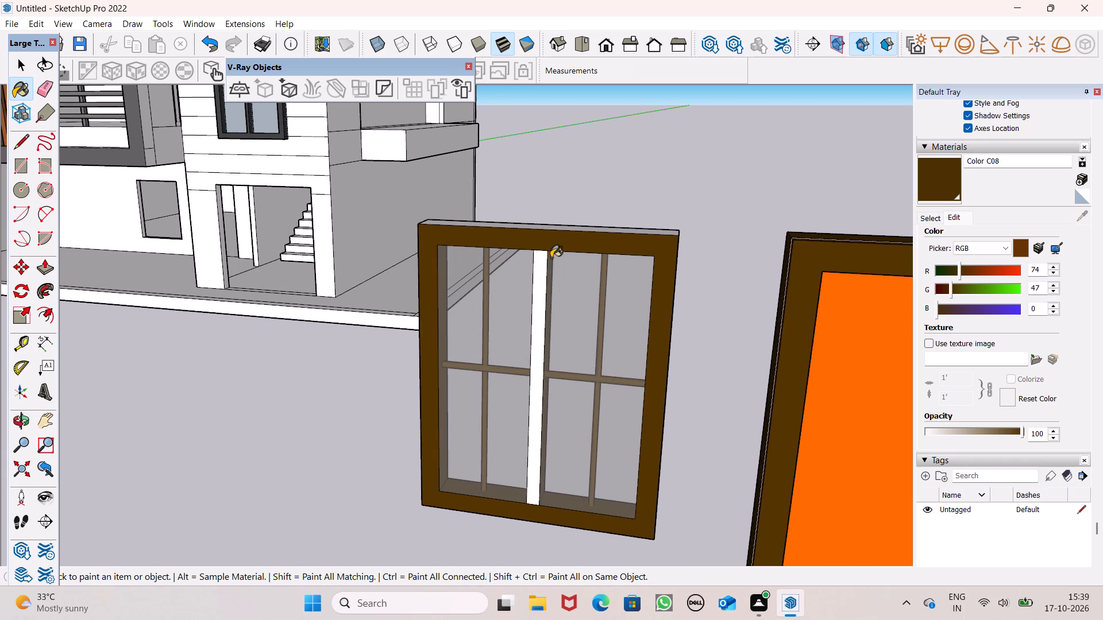
scroll(551, 258, "up", 1)
left_click(534, 275)
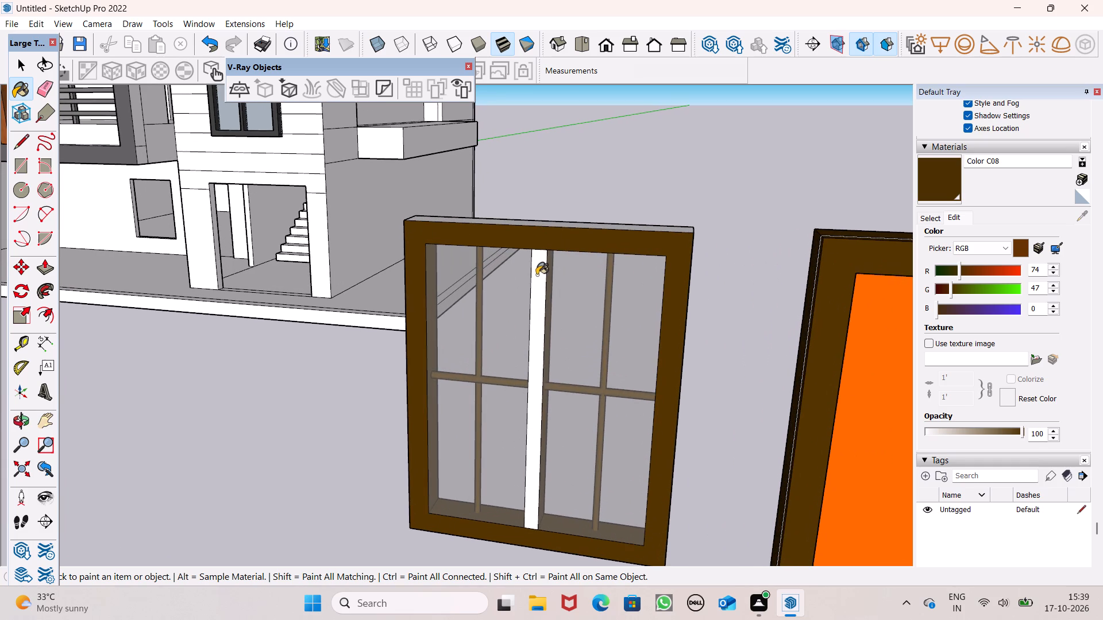
Paint the top and the underside of the window frame with Color C08.
middle_click_drag(539, 282, 529, 359)
left_click(542, 239)
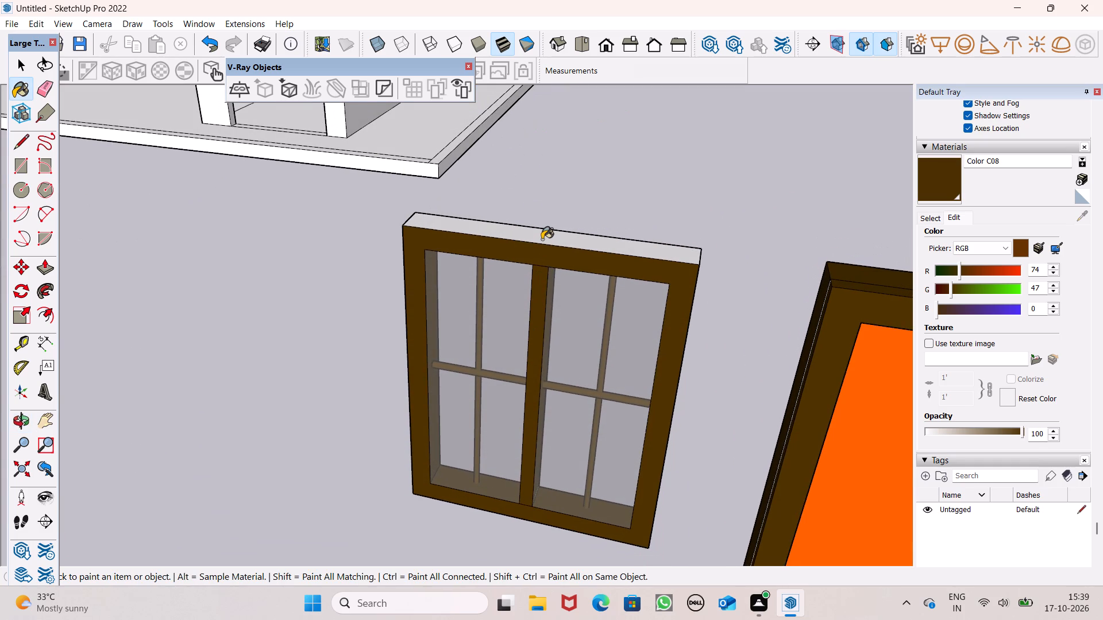
scroll(542, 239, "down", 2)
middle_click_drag(554, 263, 163, 200)
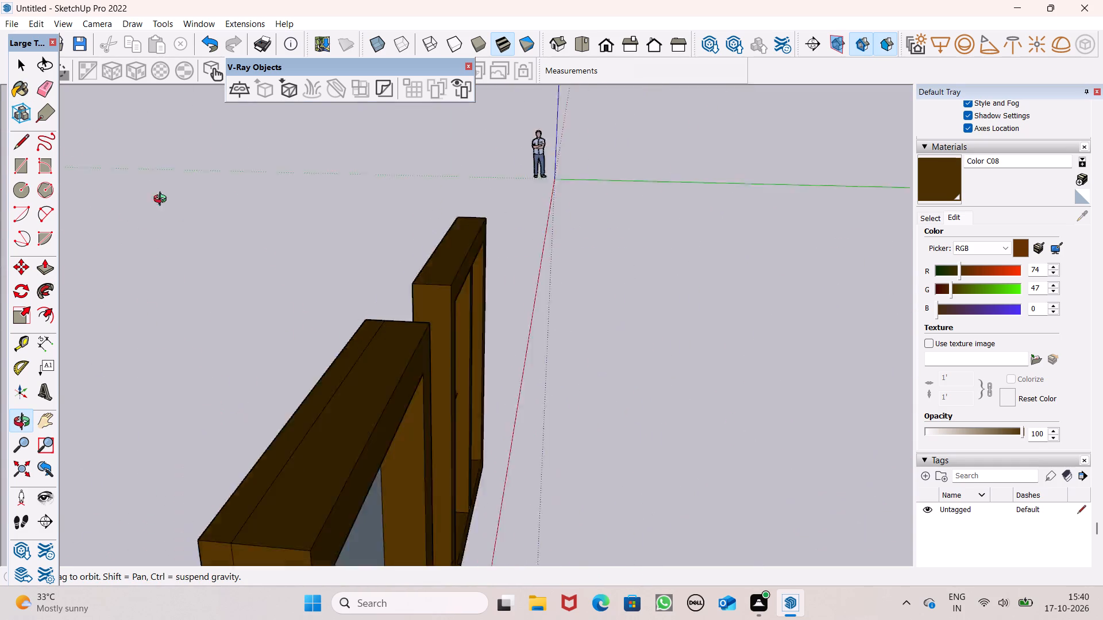
middle_click_drag(163, 200, 497, 176)
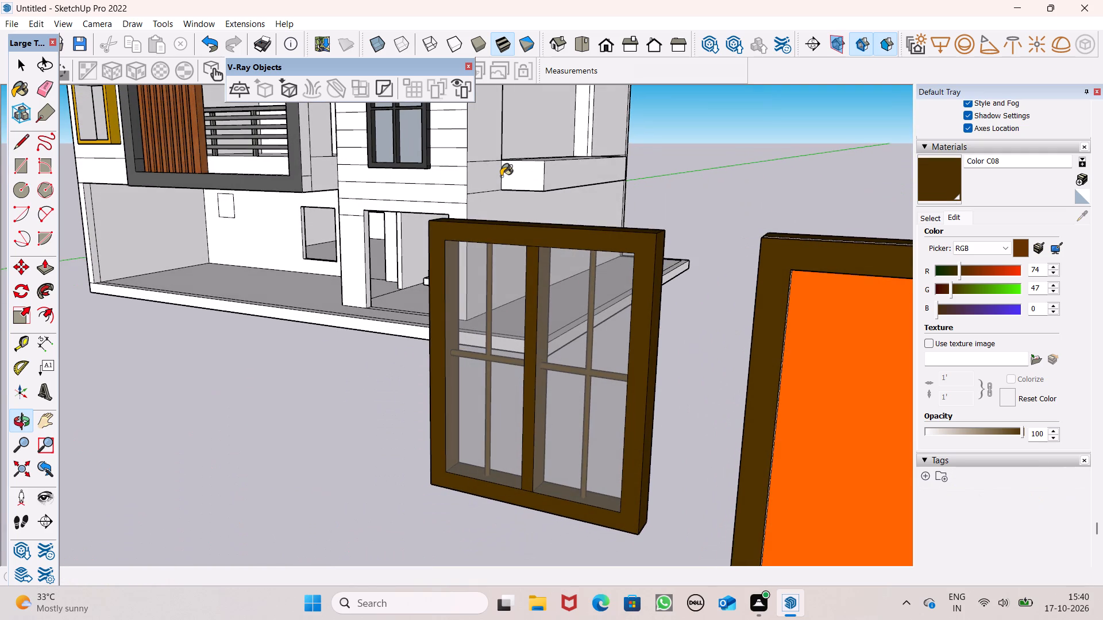
scroll(563, 290, "down", 4)
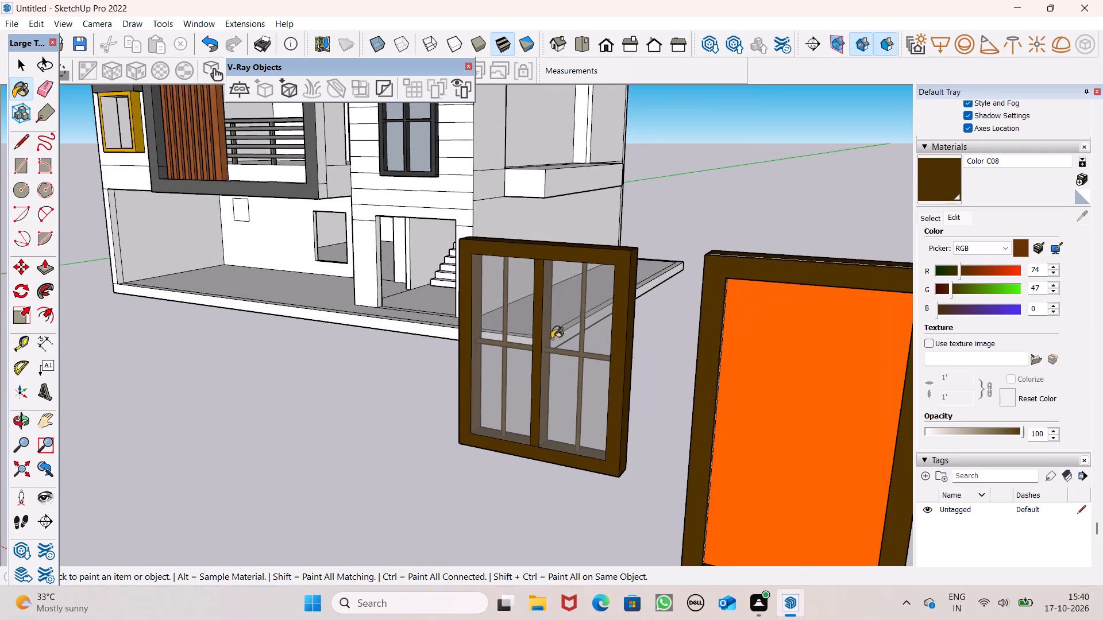
middle_click_drag(549, 348, 466, 105)
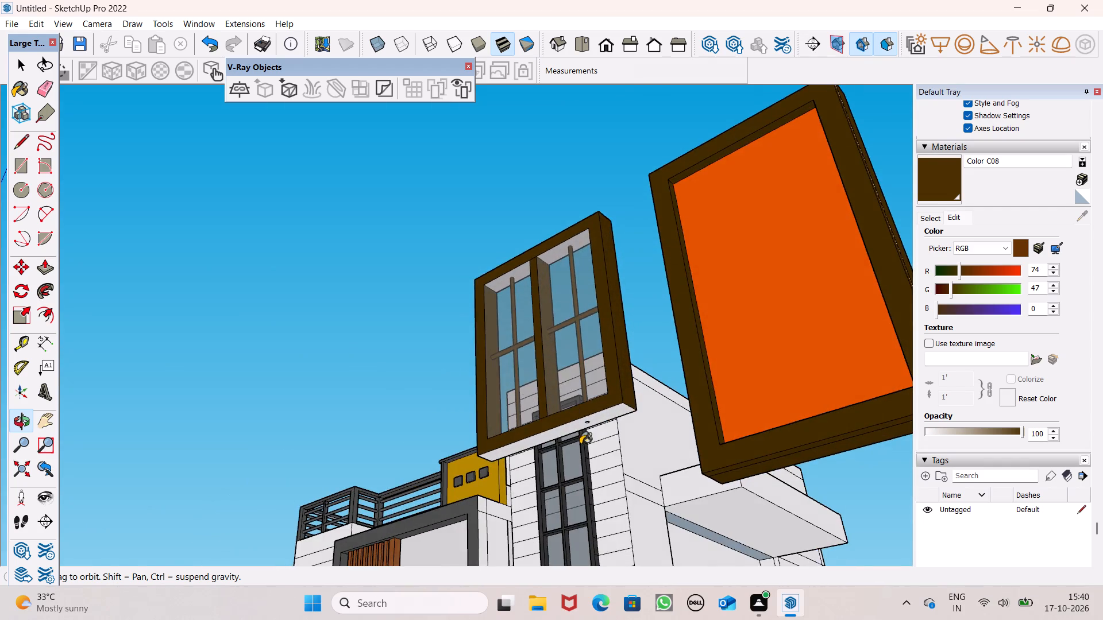
scroll(593, 479, "up", 7)
scroll(531, 390, "down", 9)
scroll(527, 289, "up", 2)
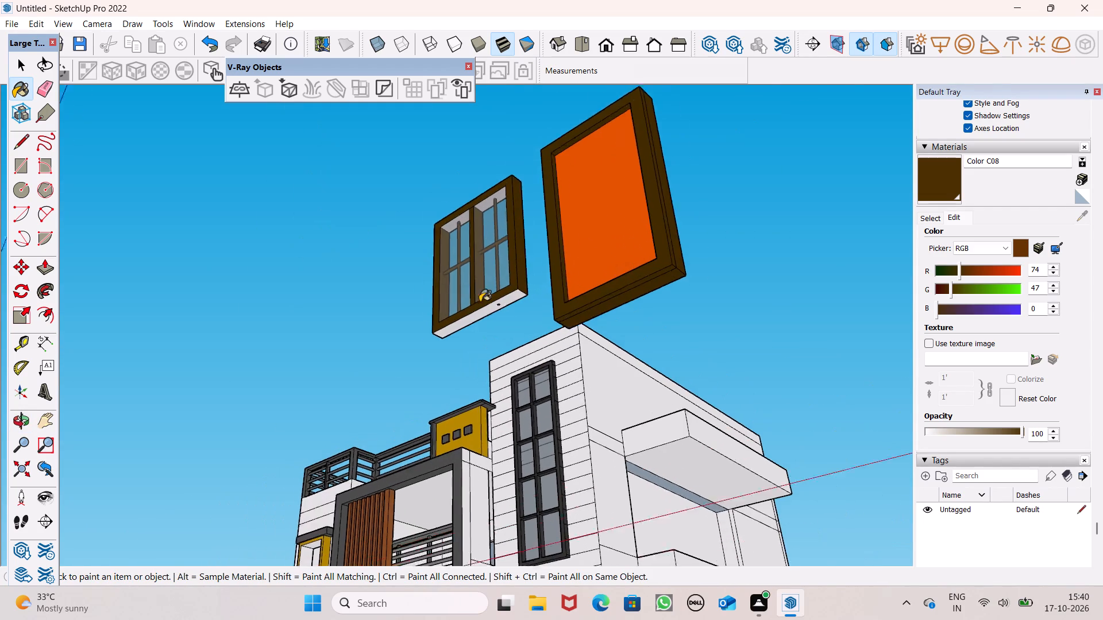
scroll(480, 302, "up", 4)
scroll(523, 332, "up", 8)
scroll(456, 319, "down", 4)
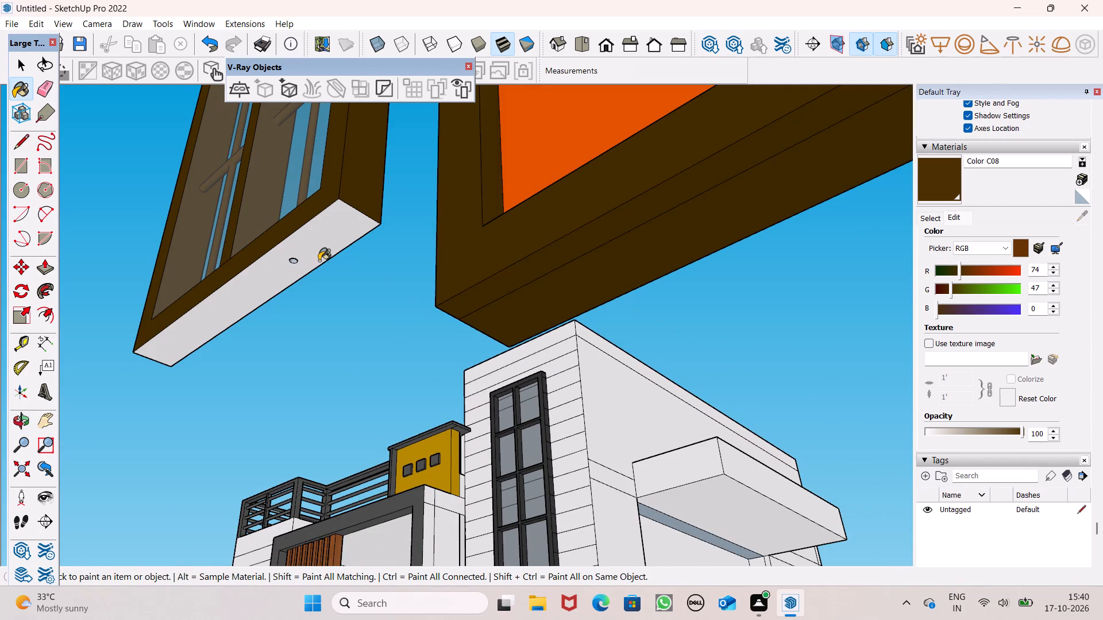
middle_click_drag(317, 243, 309, 201)
scroll(298, 249, "up", 4)
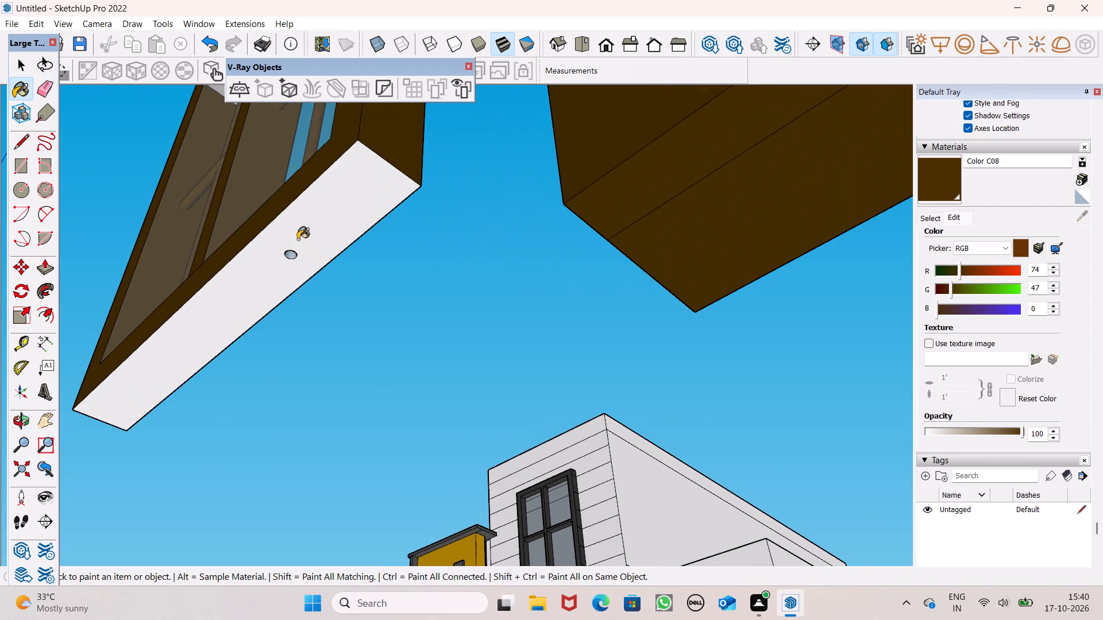
left_click(298, 239)
Draw a line about 5/8" long along the rim of the round hole in the window frame's underside to fill it with a face.
left_click(27, 141)
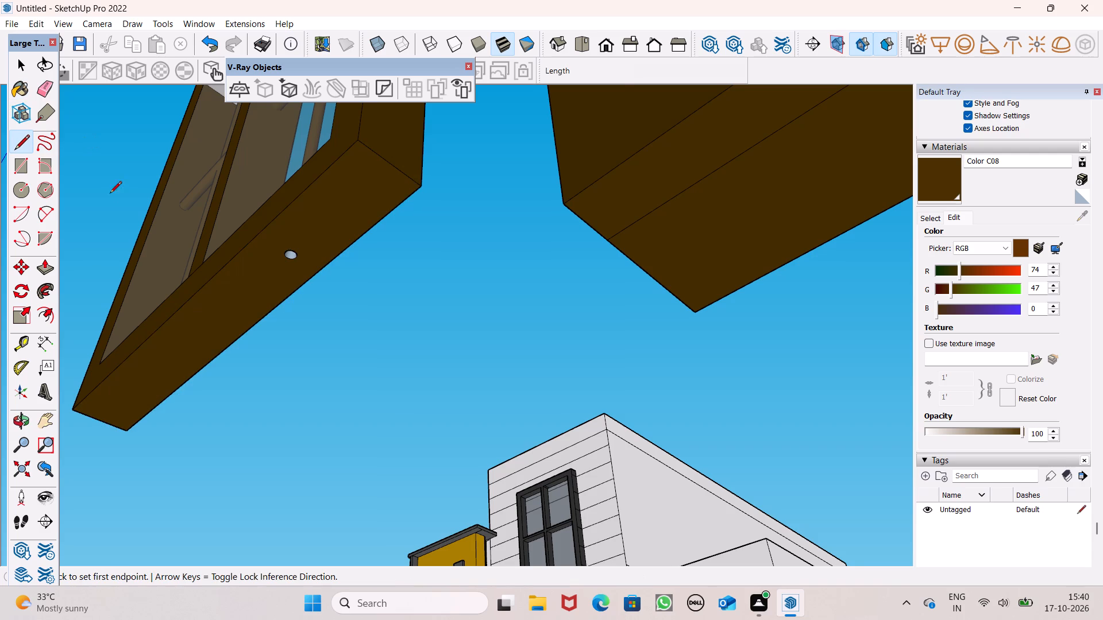
scroll(241, 258, "up", 7)
left_click_drag(321, 242, 330, 244)
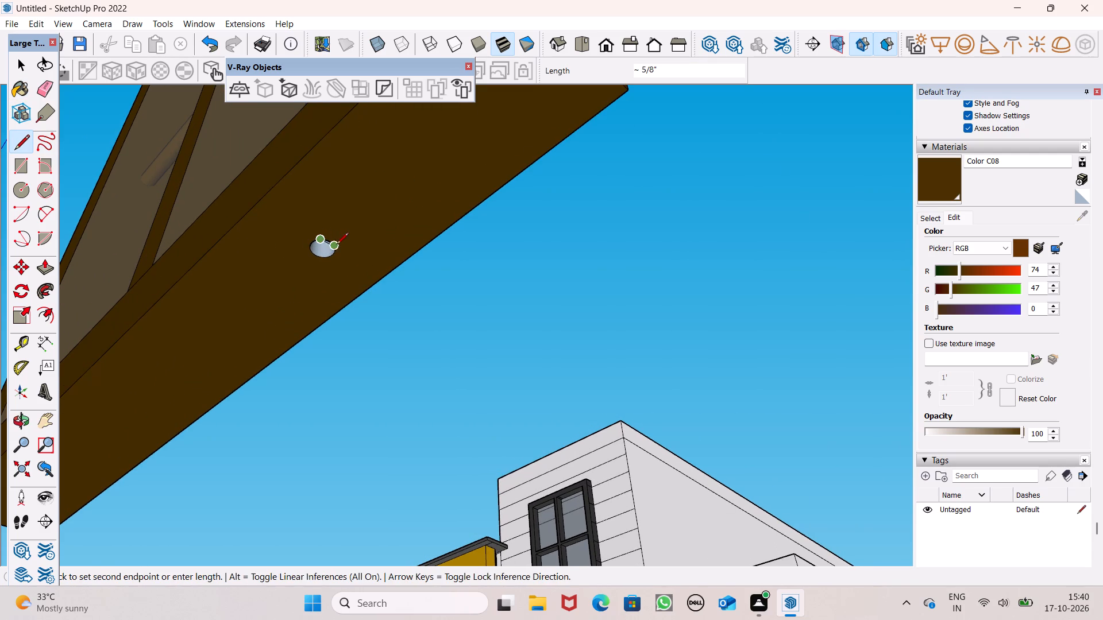
left_click(337, 245)
key("space")
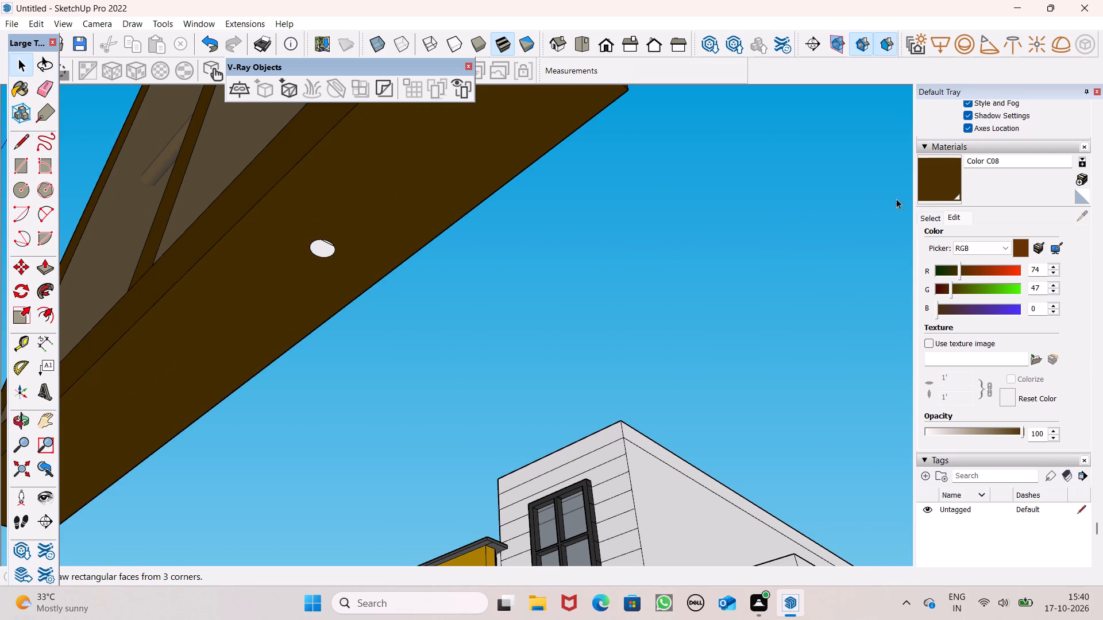
Paint the faces filling the round hole in the window frame's underside with Color C08.
left_click(931, 188)
left_click_drag(317, 249, 336, 240)
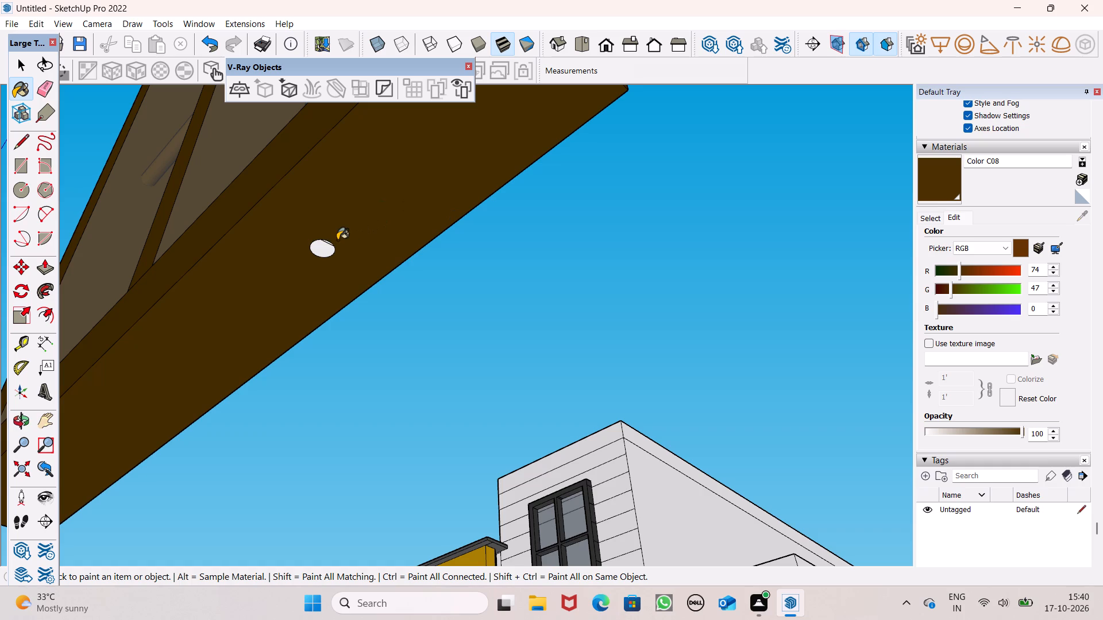
left_click_drag(330, 240, 328, 250)
left_click(328, 248)
left_click(326, 241)
left_click(329, 242)
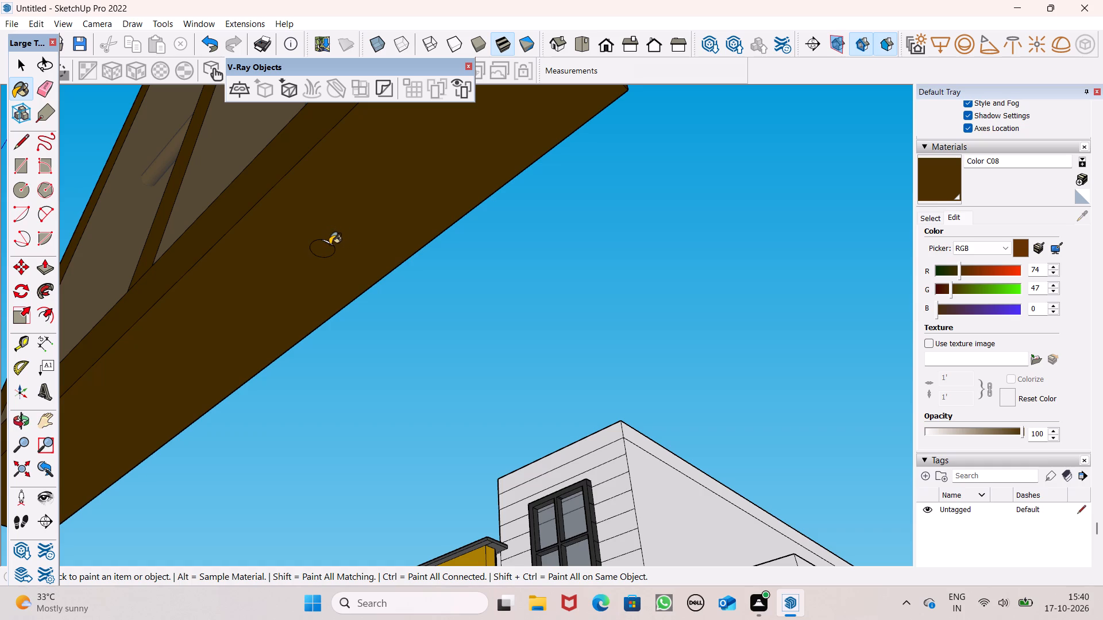
left_click(329, 245)
scroll(319, 245, "up", 17)
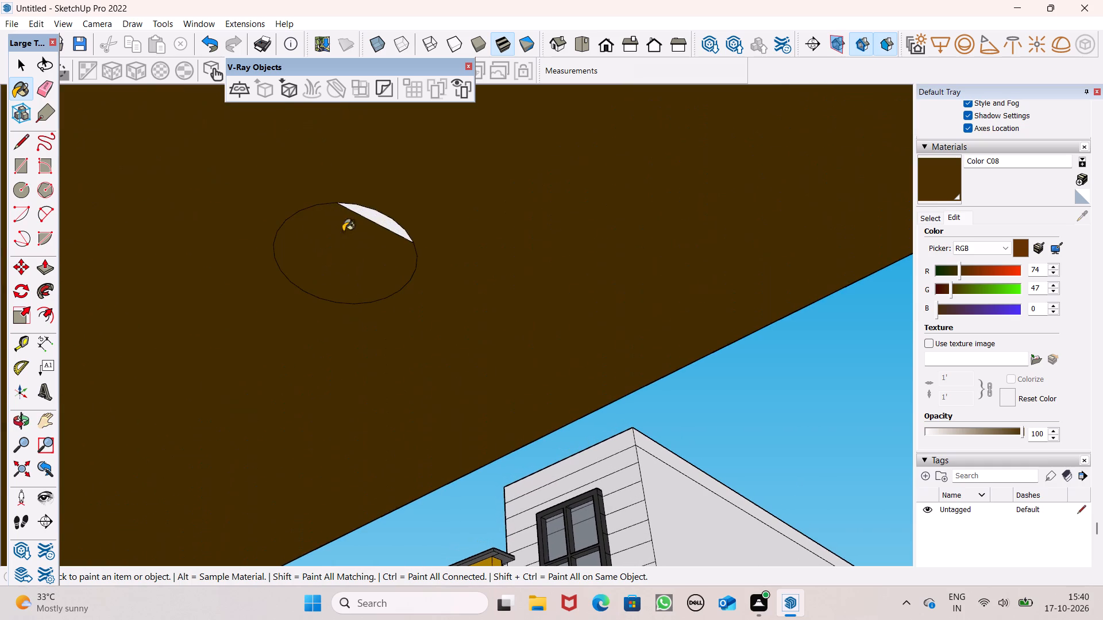
left_click(381, 218)
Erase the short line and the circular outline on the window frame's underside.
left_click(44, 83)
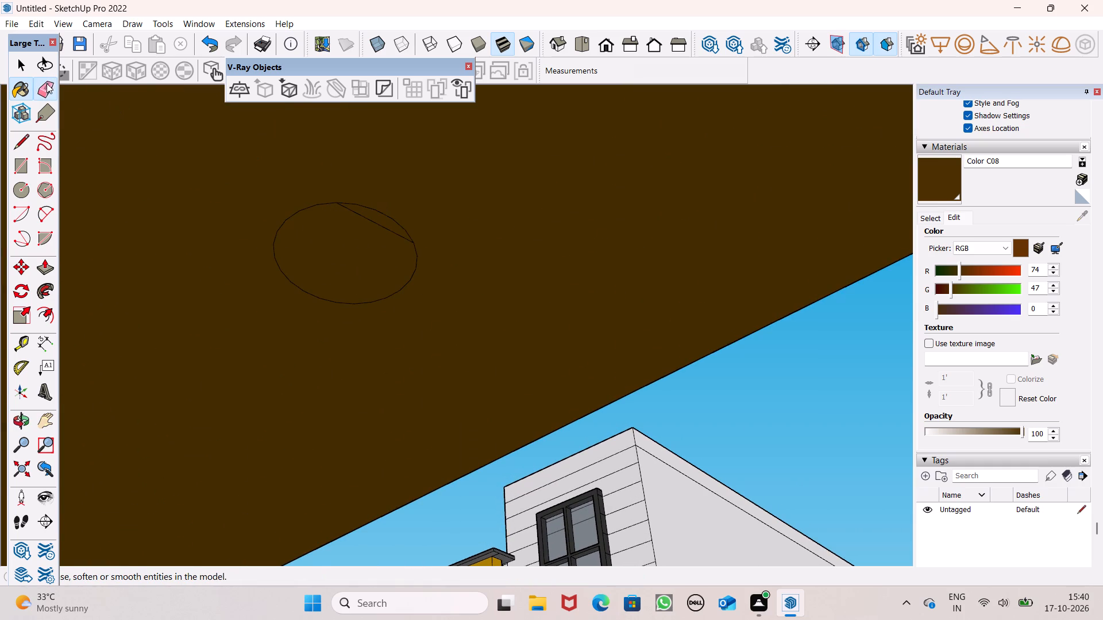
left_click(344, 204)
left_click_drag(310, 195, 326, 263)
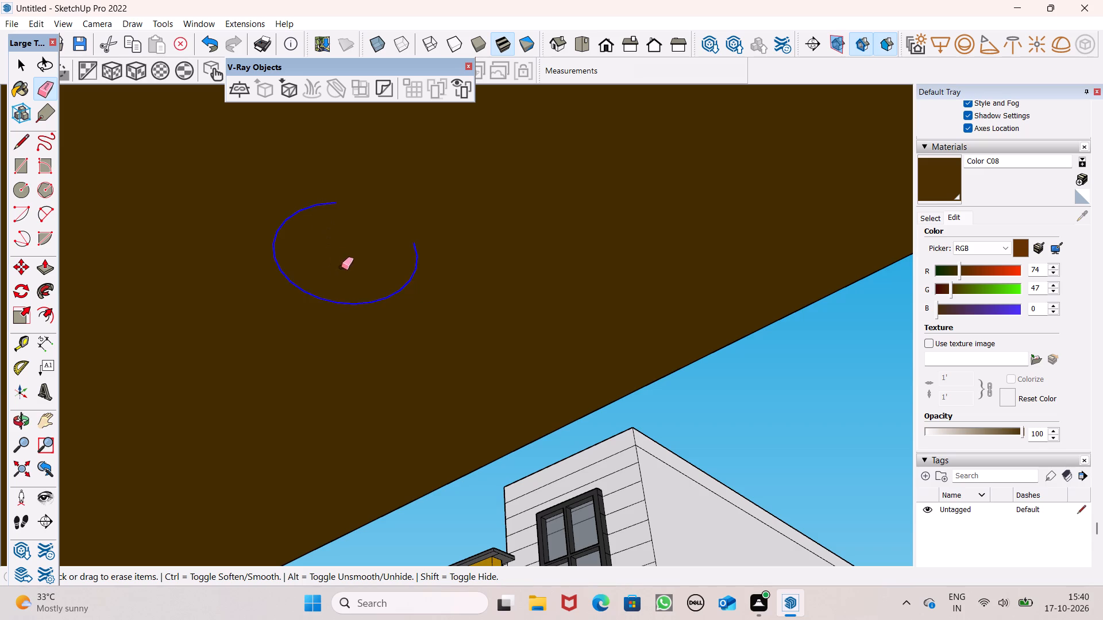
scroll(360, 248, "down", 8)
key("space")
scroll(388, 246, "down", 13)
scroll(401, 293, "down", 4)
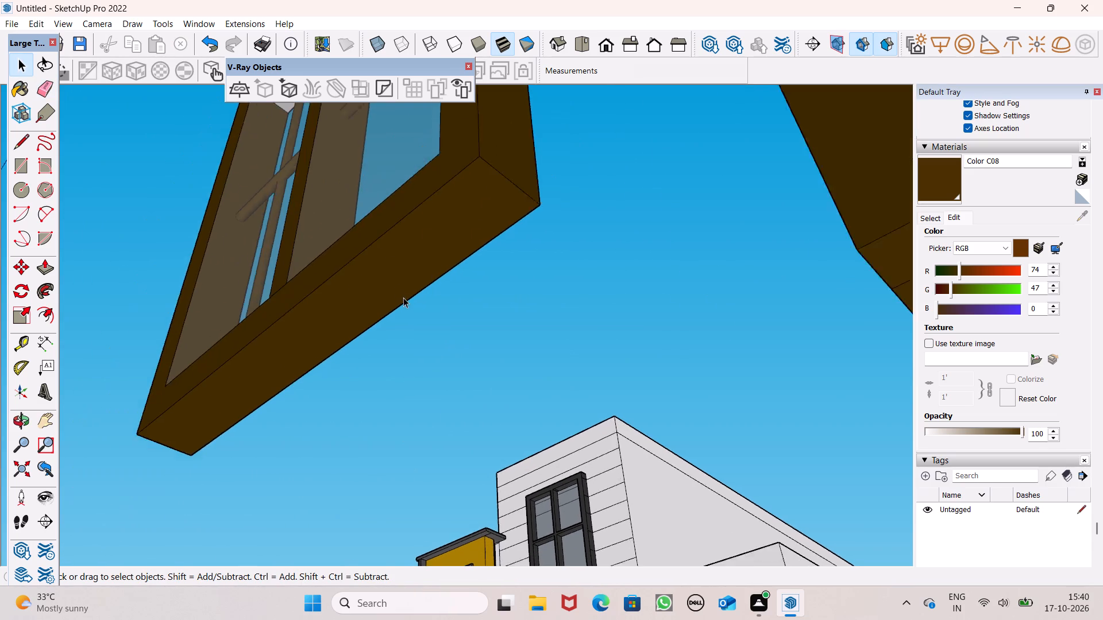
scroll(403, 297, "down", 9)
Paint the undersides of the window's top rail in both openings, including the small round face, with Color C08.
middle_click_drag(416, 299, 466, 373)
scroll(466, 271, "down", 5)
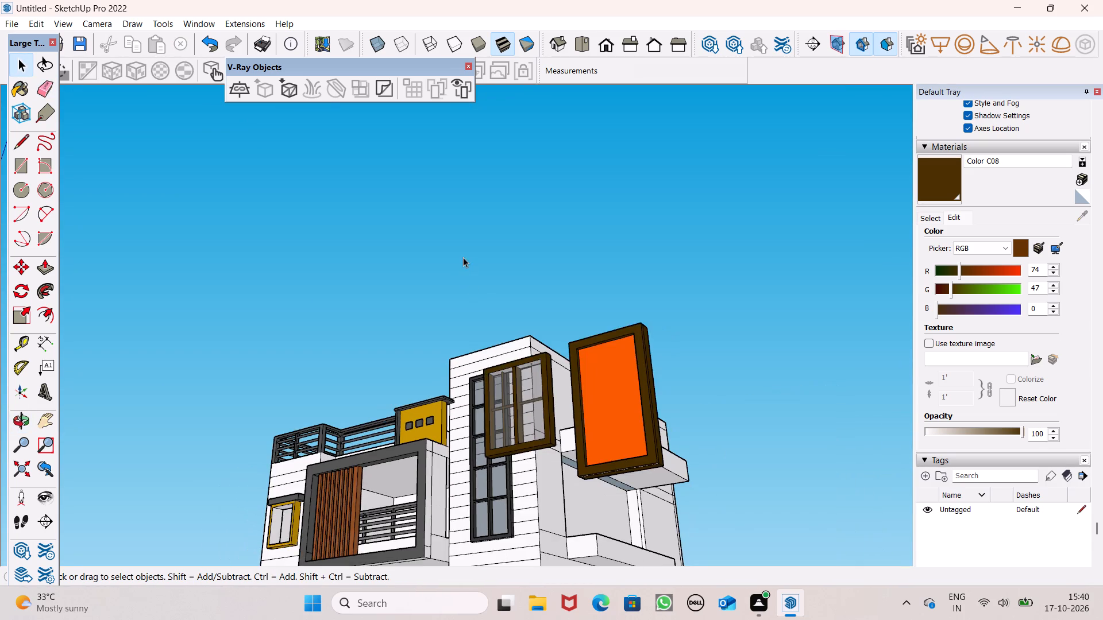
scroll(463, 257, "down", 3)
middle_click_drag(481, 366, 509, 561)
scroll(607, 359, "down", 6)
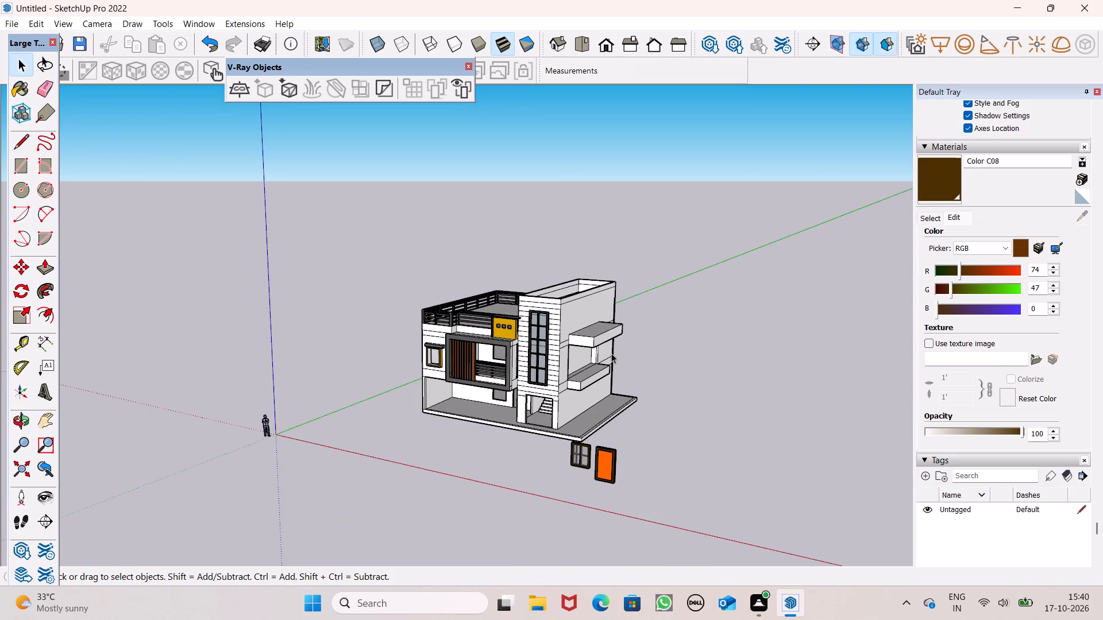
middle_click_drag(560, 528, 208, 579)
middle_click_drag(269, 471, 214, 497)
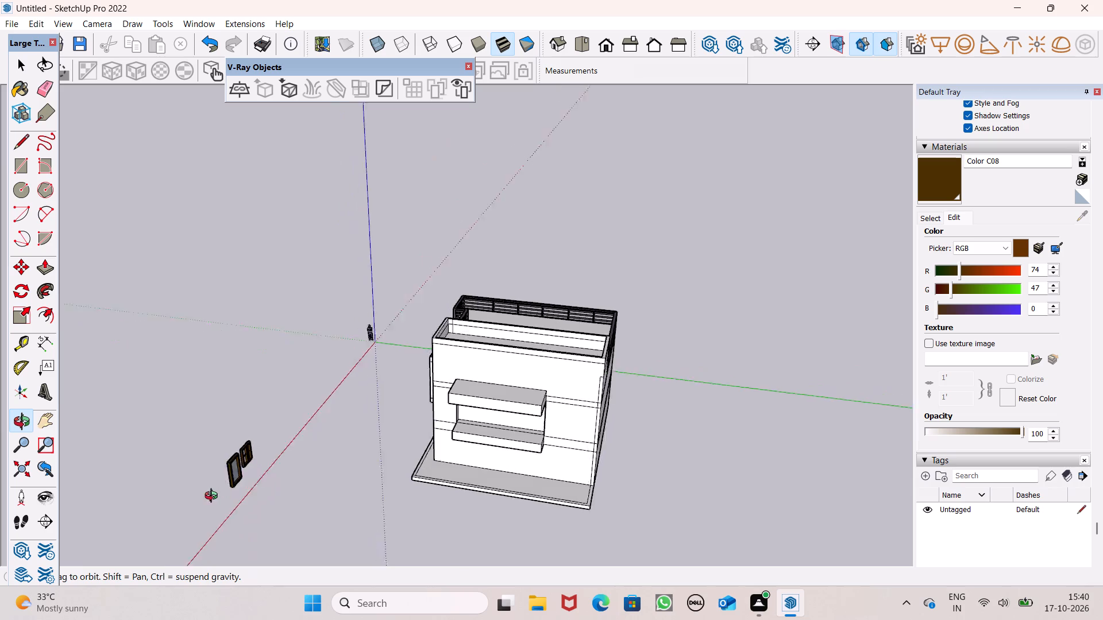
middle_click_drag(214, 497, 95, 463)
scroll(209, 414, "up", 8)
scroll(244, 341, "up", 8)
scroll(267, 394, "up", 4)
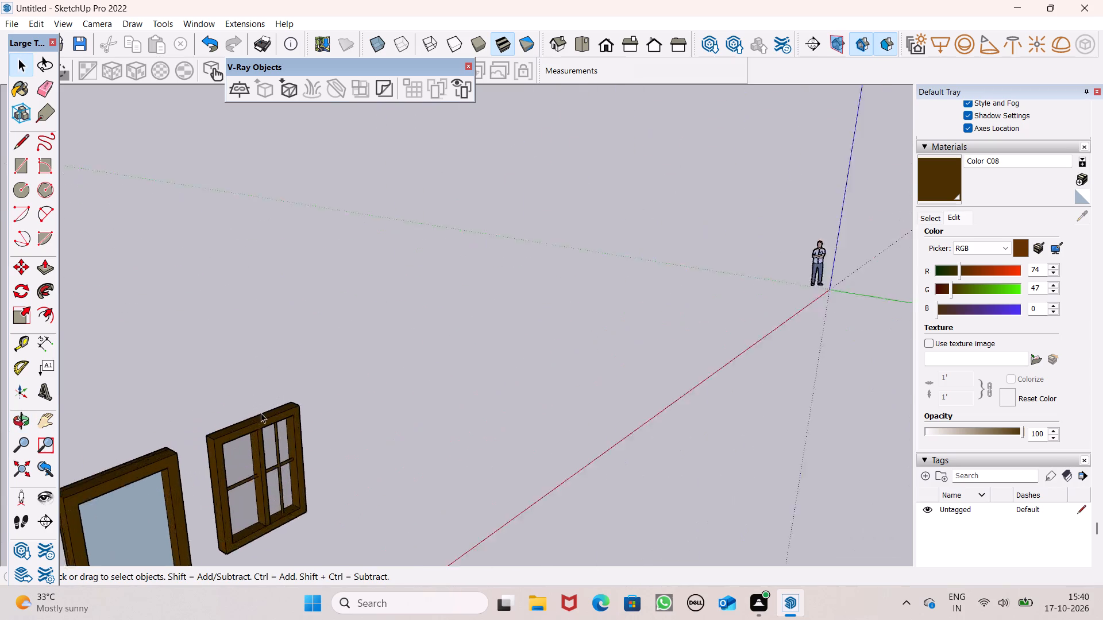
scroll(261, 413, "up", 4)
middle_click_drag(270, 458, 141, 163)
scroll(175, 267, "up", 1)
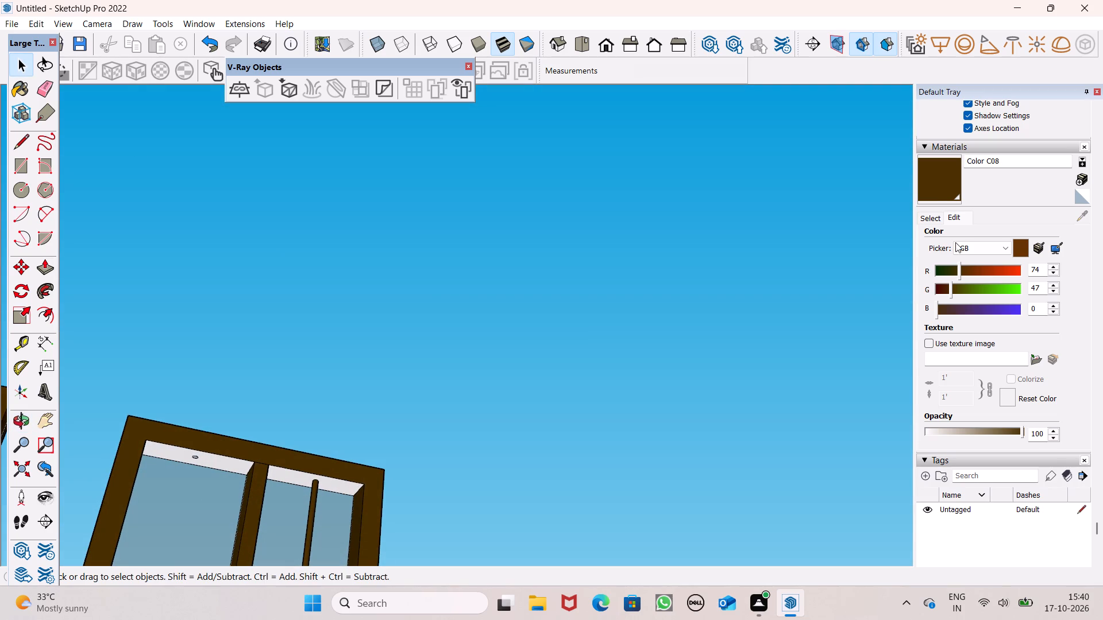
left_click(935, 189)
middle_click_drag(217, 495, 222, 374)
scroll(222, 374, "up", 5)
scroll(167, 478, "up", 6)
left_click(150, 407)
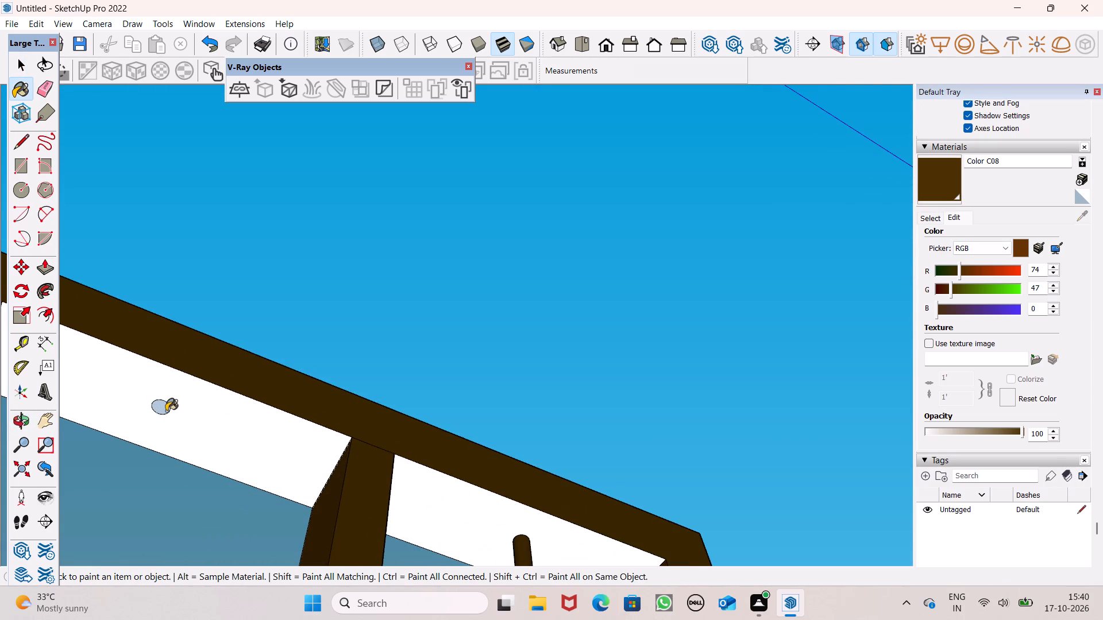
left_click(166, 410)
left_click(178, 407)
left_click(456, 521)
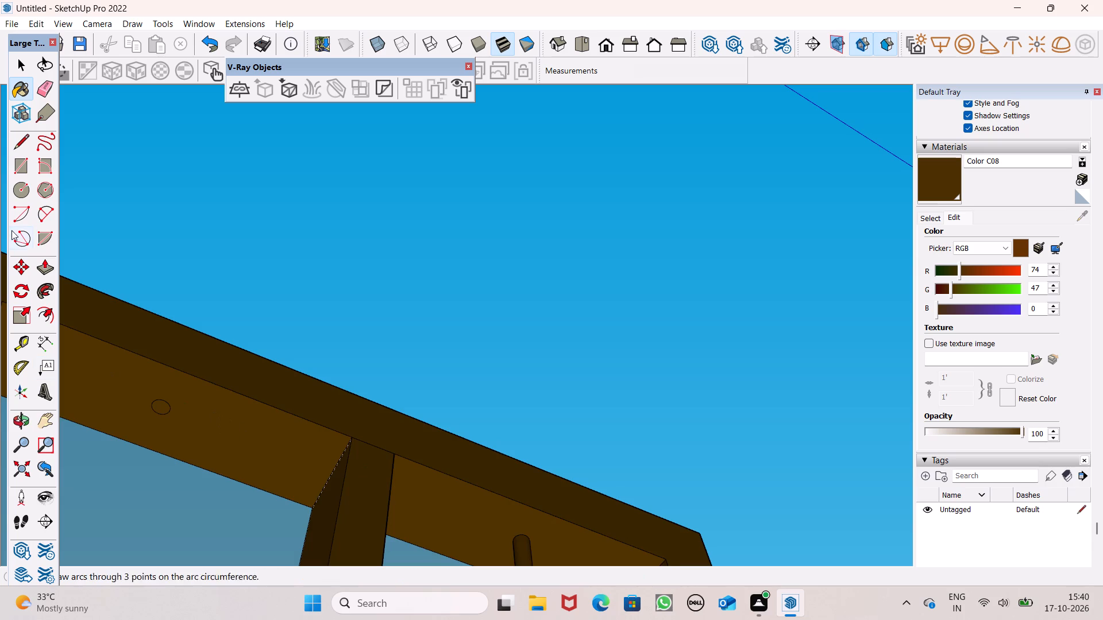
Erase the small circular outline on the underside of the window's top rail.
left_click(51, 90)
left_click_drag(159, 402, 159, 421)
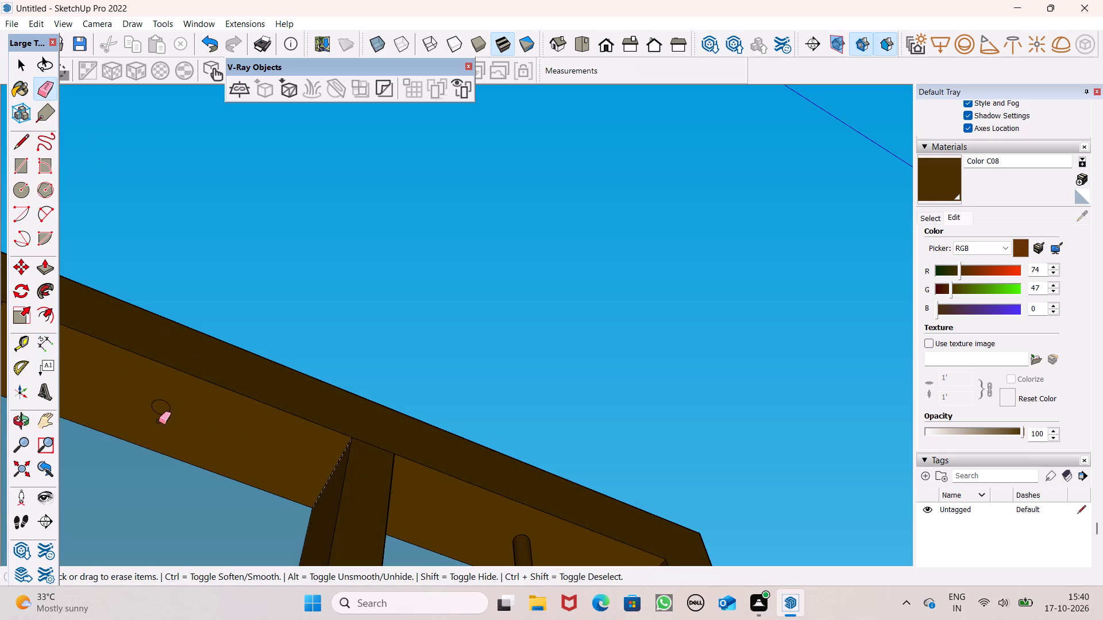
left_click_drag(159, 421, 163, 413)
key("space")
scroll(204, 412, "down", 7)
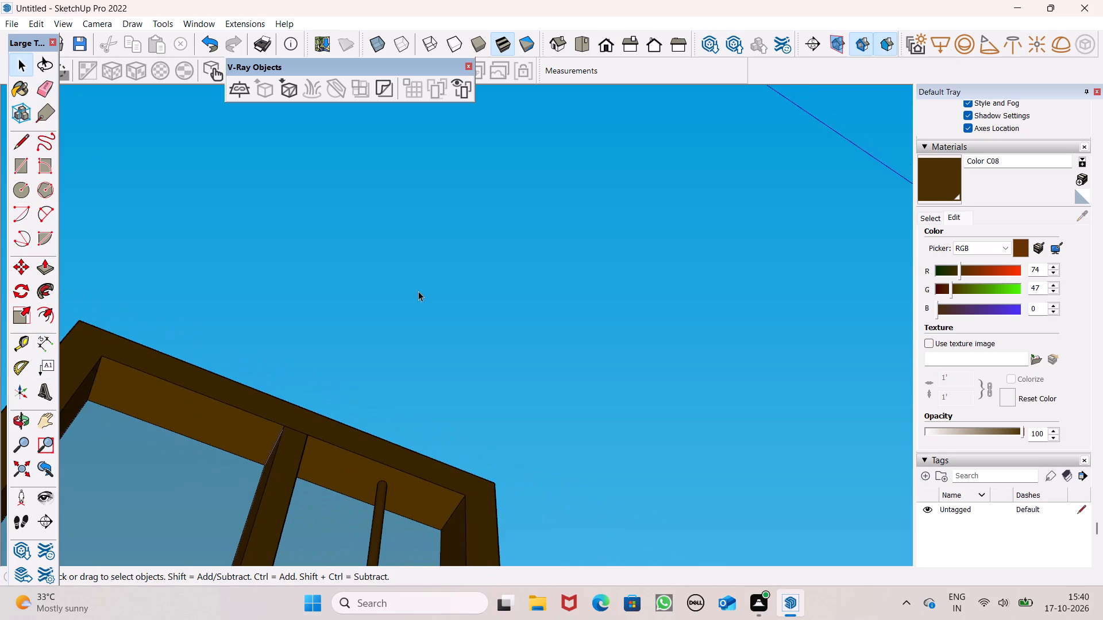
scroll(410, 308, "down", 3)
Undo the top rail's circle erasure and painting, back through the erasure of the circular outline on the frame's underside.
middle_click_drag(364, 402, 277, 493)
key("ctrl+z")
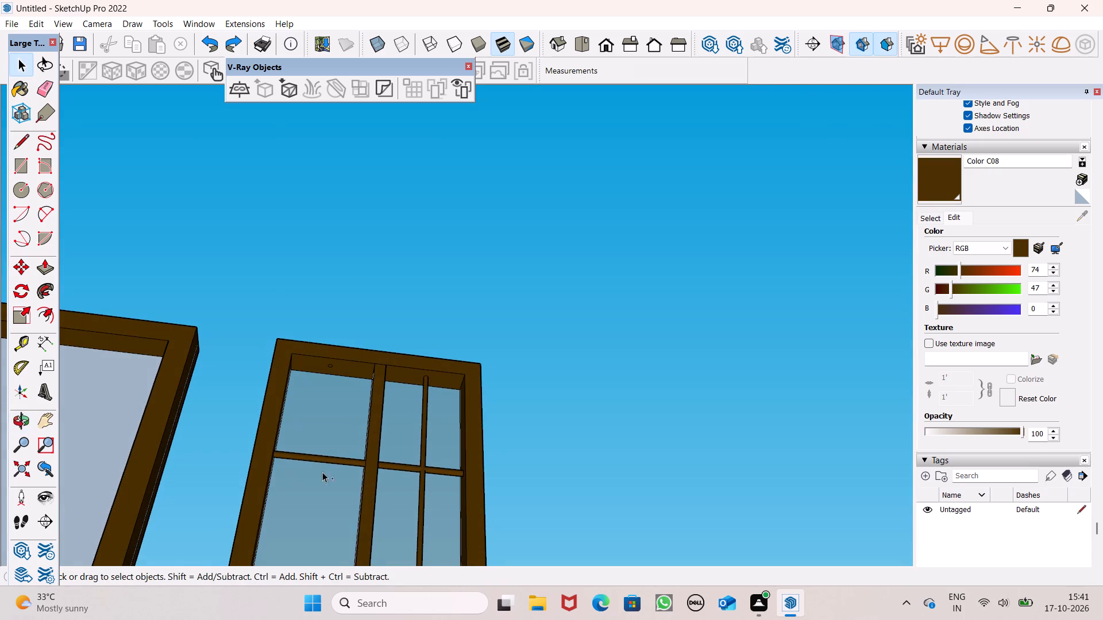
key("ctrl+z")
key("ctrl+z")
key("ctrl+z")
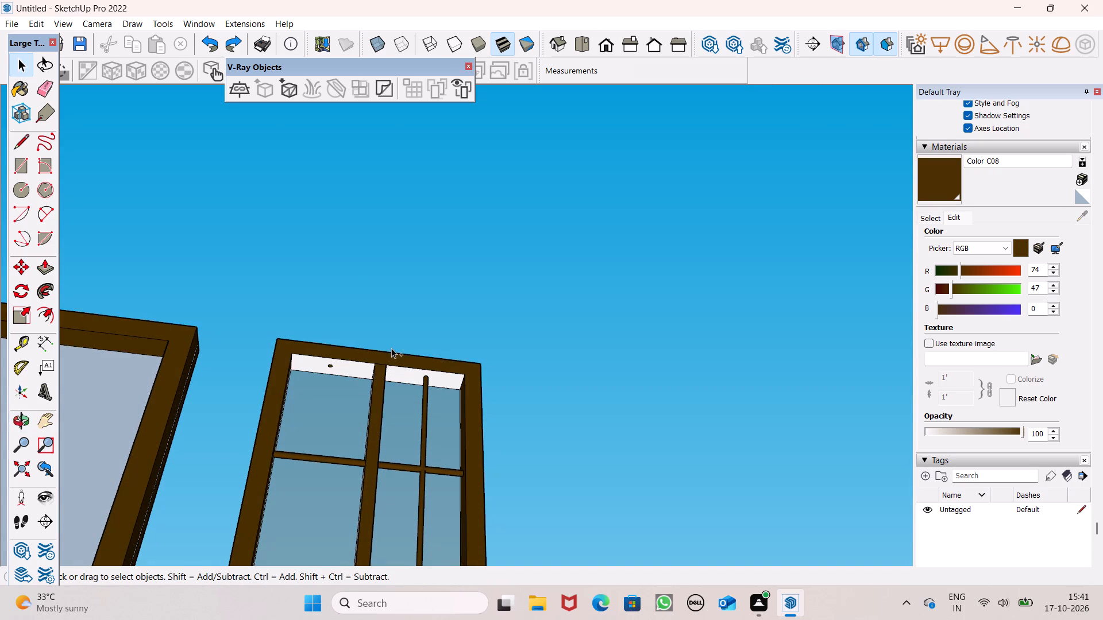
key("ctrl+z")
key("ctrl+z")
Paint the undersides of the window's top rail in both openings with Color C08.
left_click(931, 181)
scroll(234, 443, "up", 6)
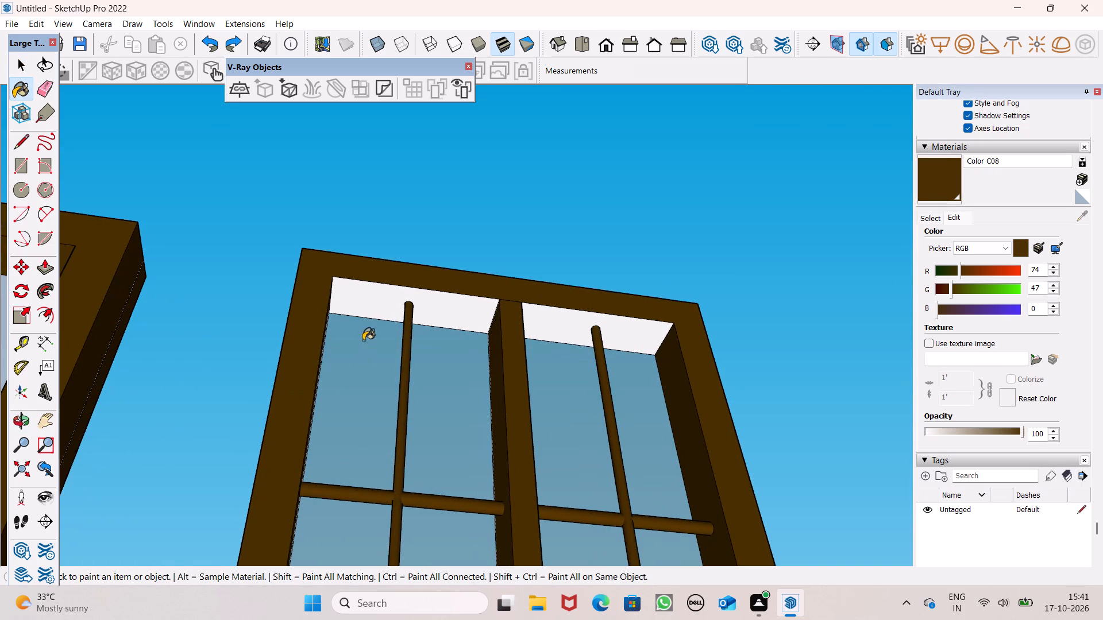
left_click(398, 299)
left_click(539, 315)
Examine the barred window and the orange panel from the front, back, above and below, checking their painted frames.
scroll(517, 293, "down", 6)
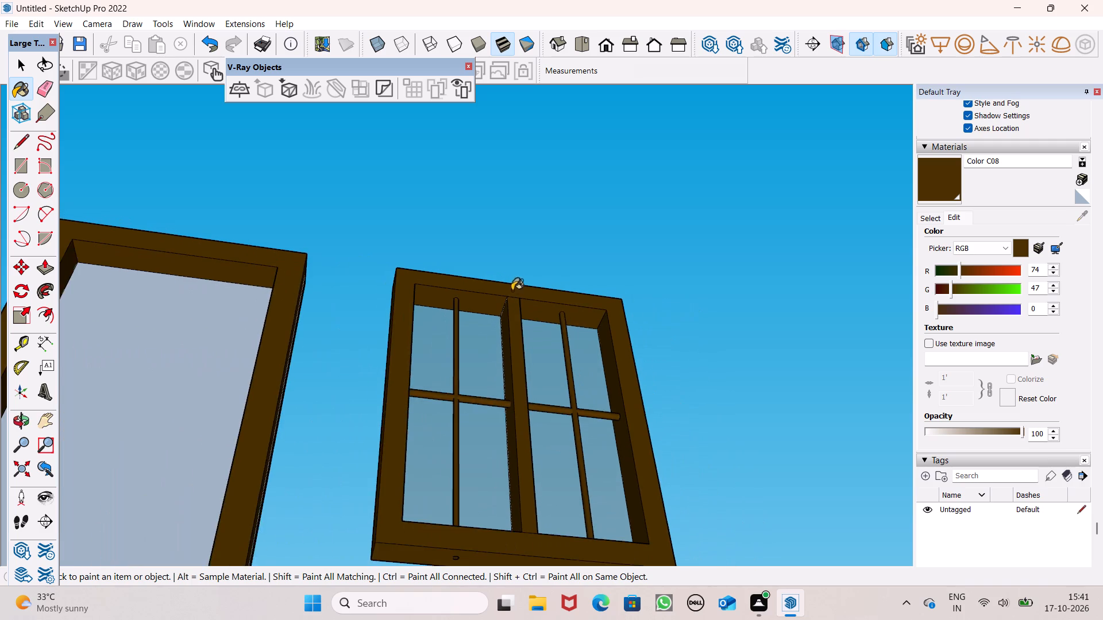
scroll(505, 282, "down", 2)
middle_click_drag(497, 296, 388, 309)
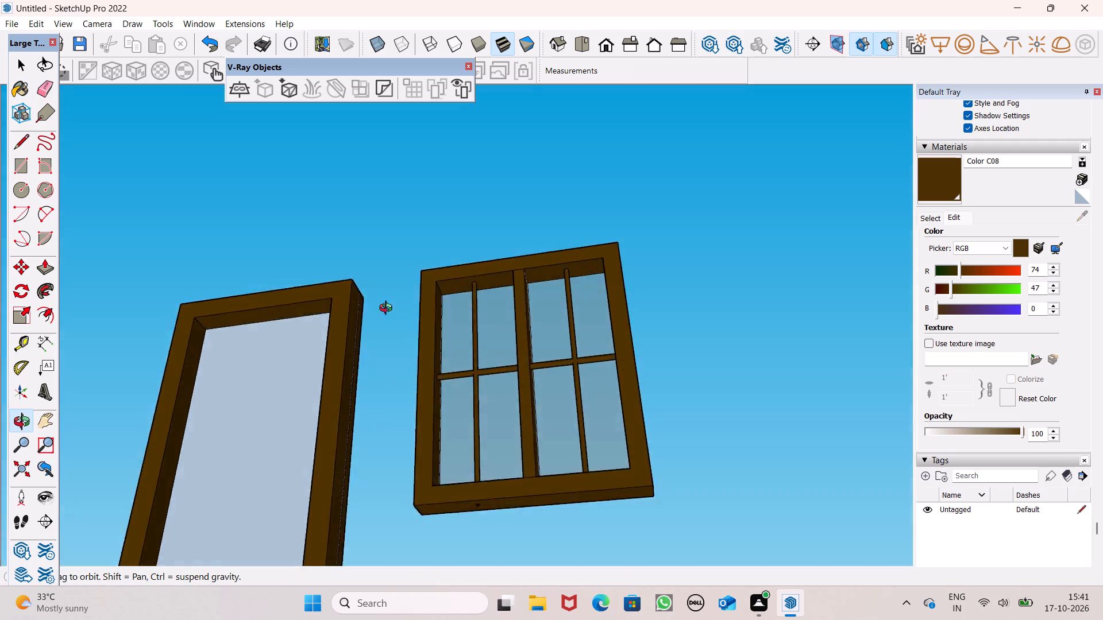
middle_click_drag(388, 309, 560, 426)
scroll(415, 308, "down", 3)
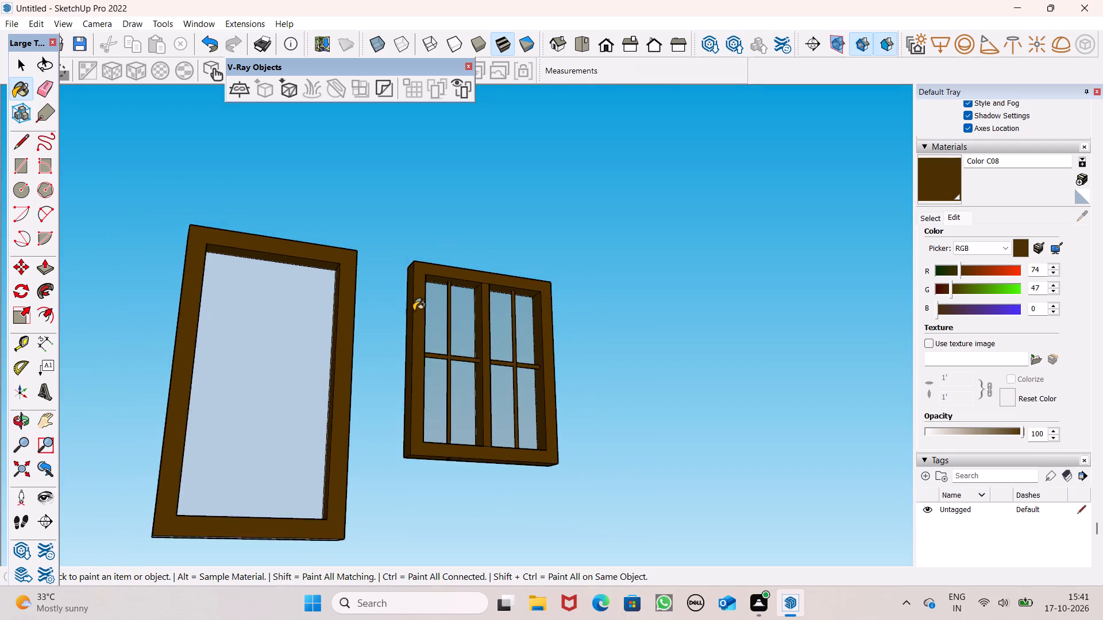
middle_click_drag(413, 319, 730, 442)
middle_click_drag(331, 448, 754, 433)
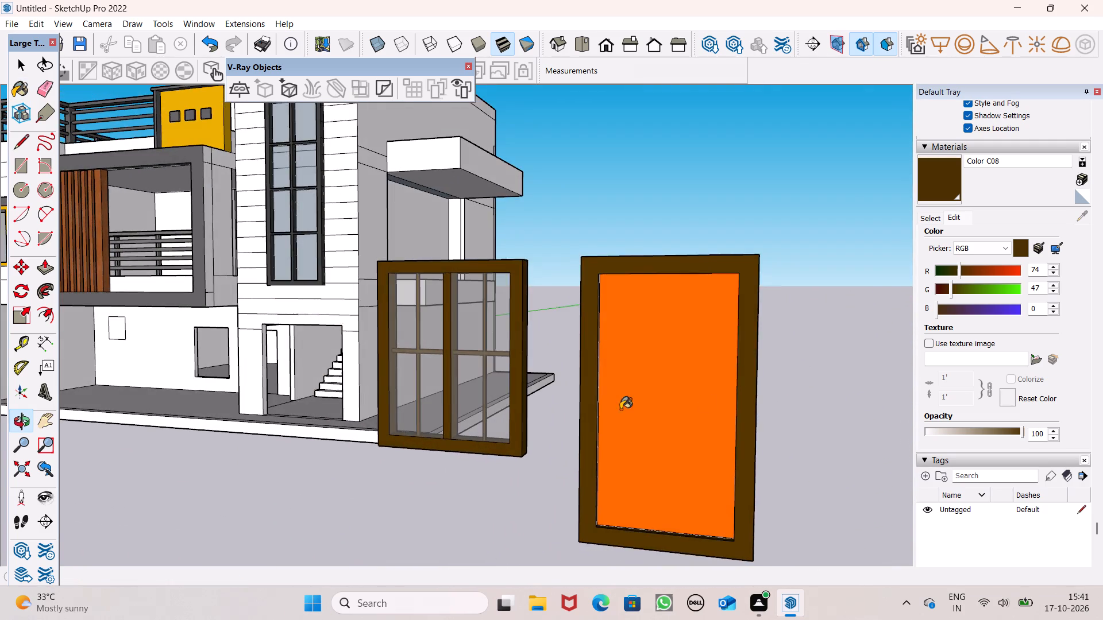
scroll(320, 479, "down", 2)
middle_click_drag(350, 499, 284, 521)
scroll(334, 405, "down", 2)
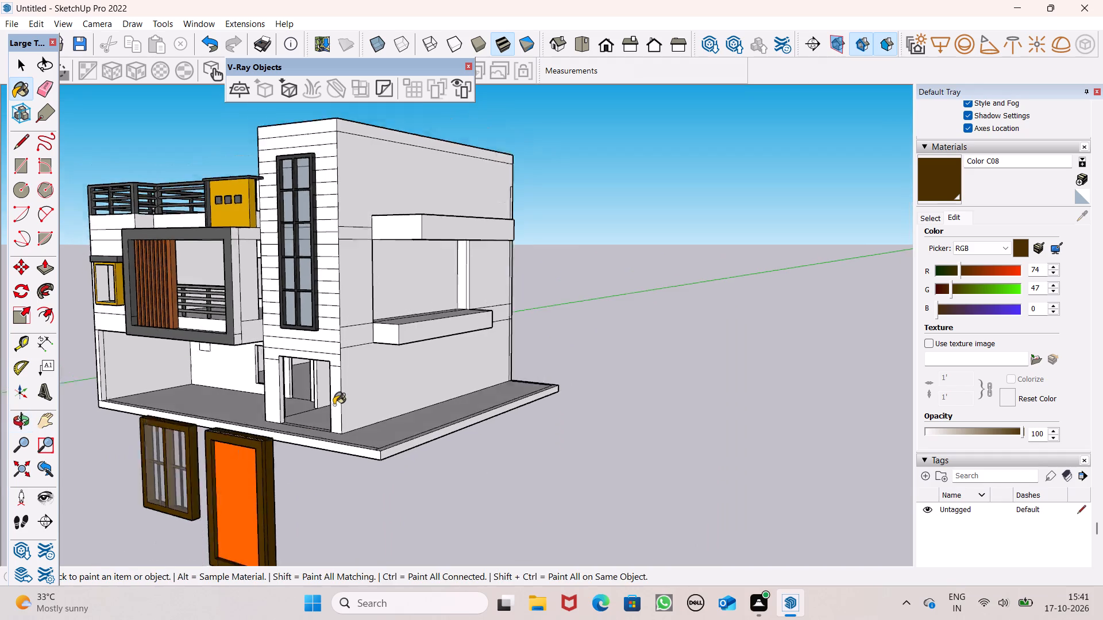
scroll(334, 405, "down", 2)
middle_click_drag(240, 470, 333, 440)
scroll(390, 425, "up", 8)
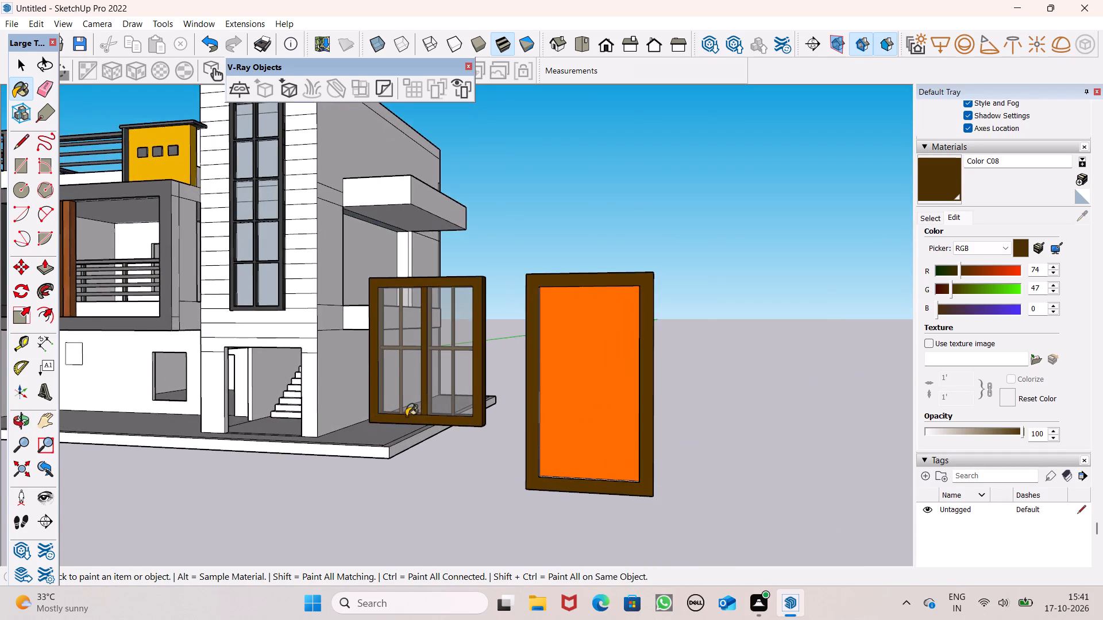
scroll(507, 399, "up", 6)
scroll(507, 399, "down", 4)
middle_click_drag(464, 432, 242, 511)
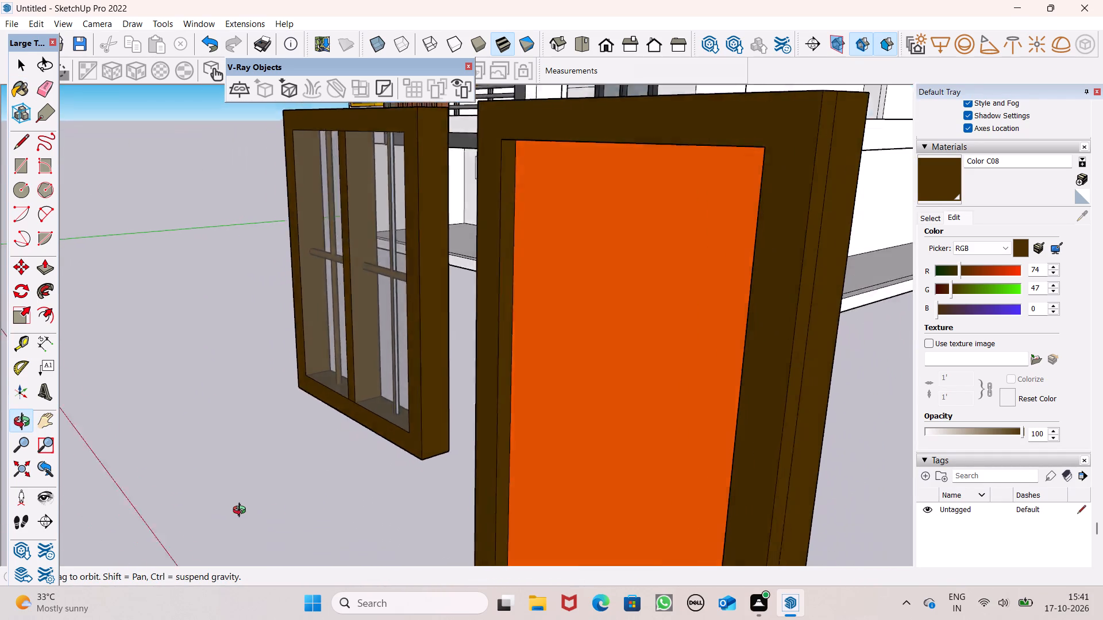
middle_click_drag(242, 511, 597, 501)
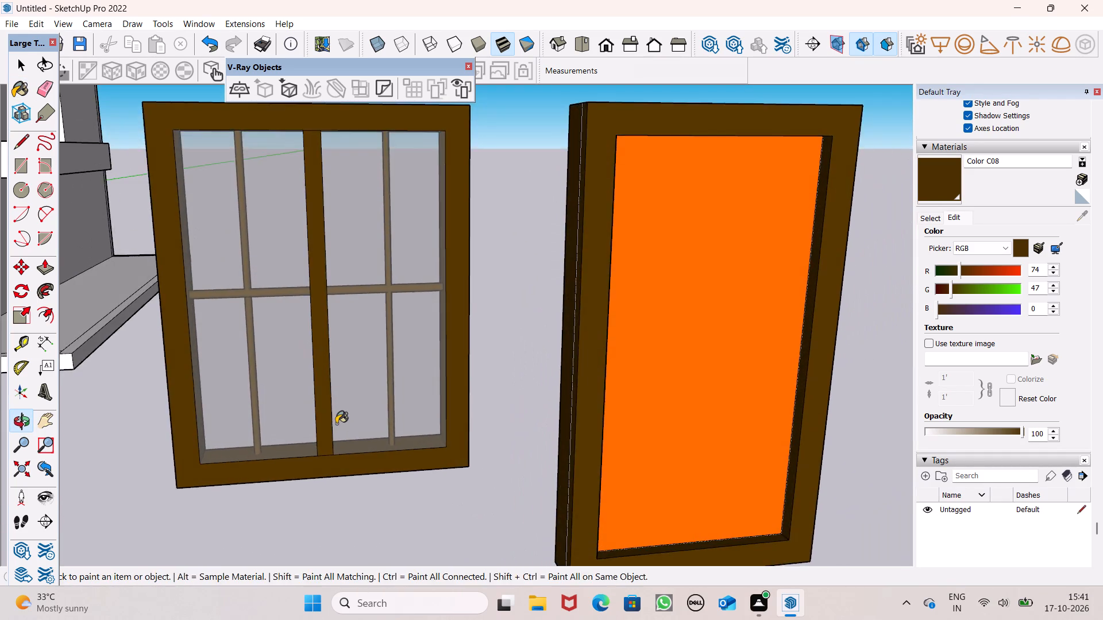
scroll(340, 421, "down", 2)
middle_click_drag(205, 443, 830, 230)
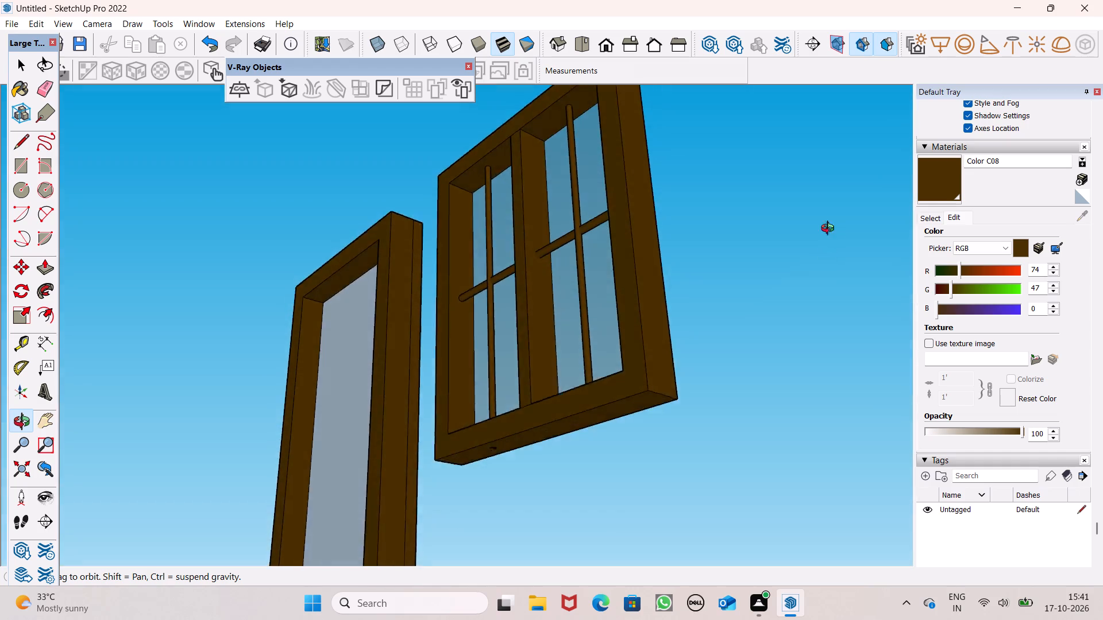
middle_click_drag(830, 230, 293, 526)
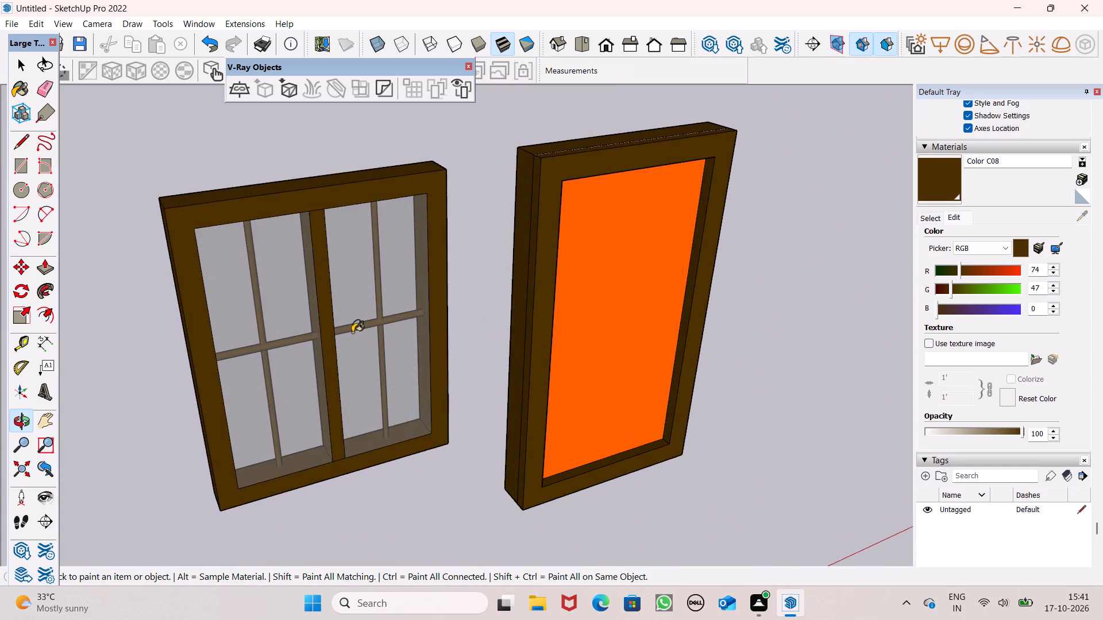
scroll(352, 332, "down", 3)
middle_click_drag(558, 401, 457, 406)
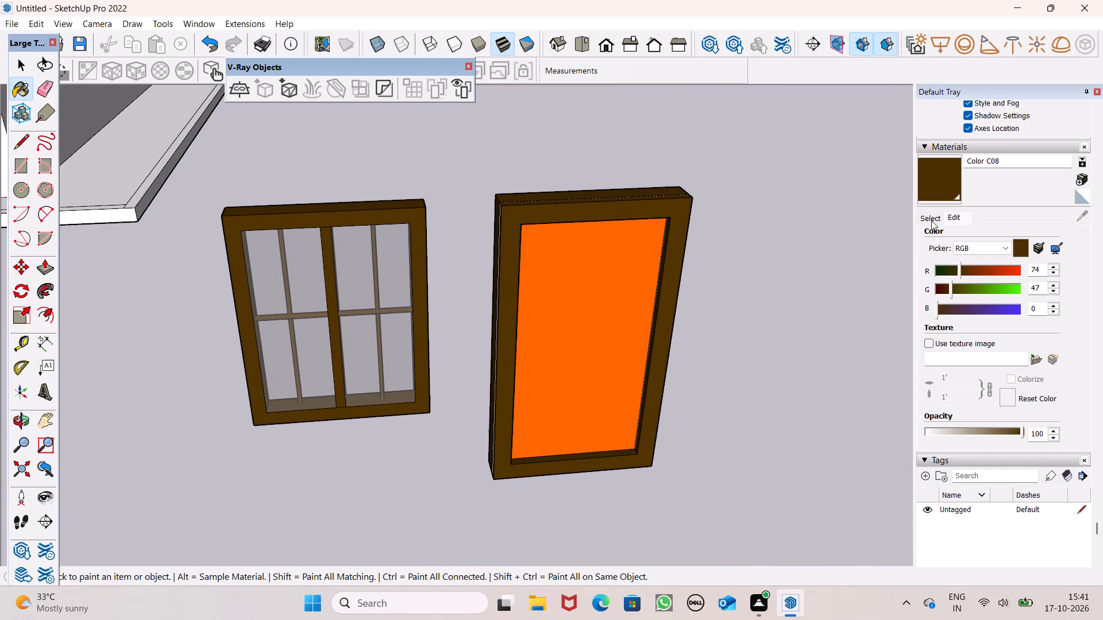
Paint the back face of the orange panel with Color B05 from the Colors collection.
left_click(931, 220)
left_click(938, 312)
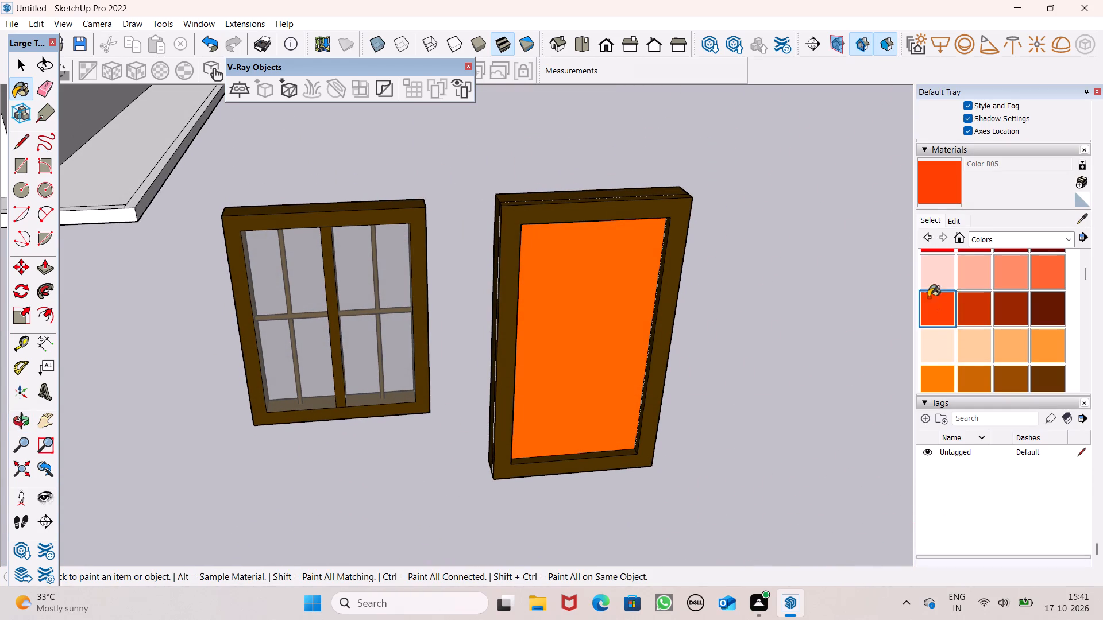
scroll(650, 189, "down", 3)
middle_click_drag(625, 313, 0, 263)
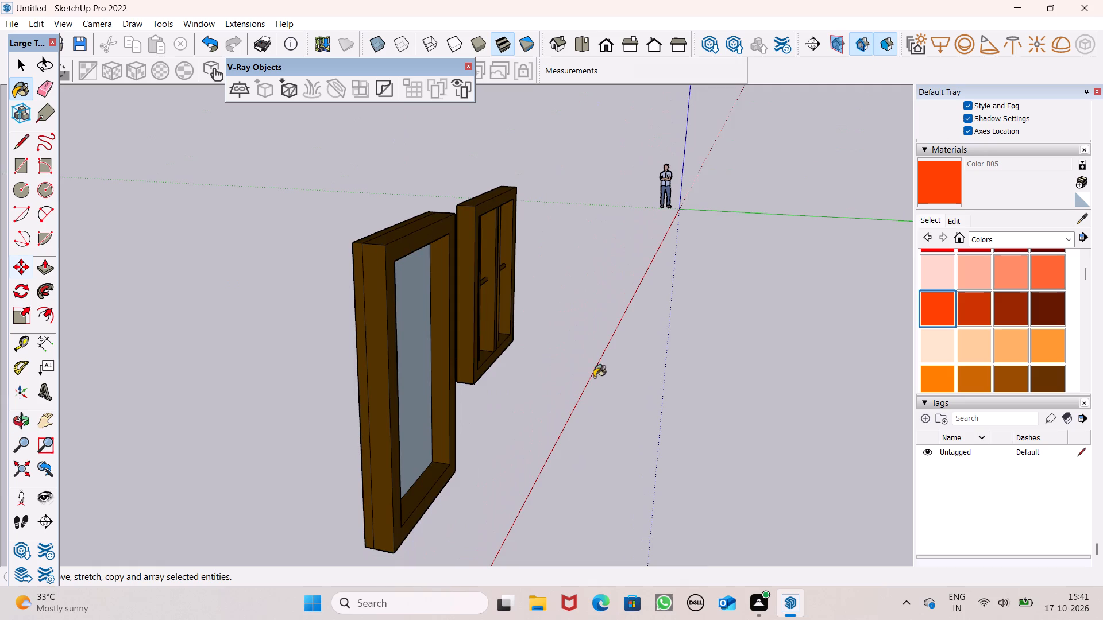
middle_click_drag(489, 417, 317, 389)
left_click(318, 363)
Adjust Color B05 on the orange panel to a green value of 74 and a blue value of 2.
scroll(340, 360, "up", 1)
middle_click_drag(338, 374, 596, 338)
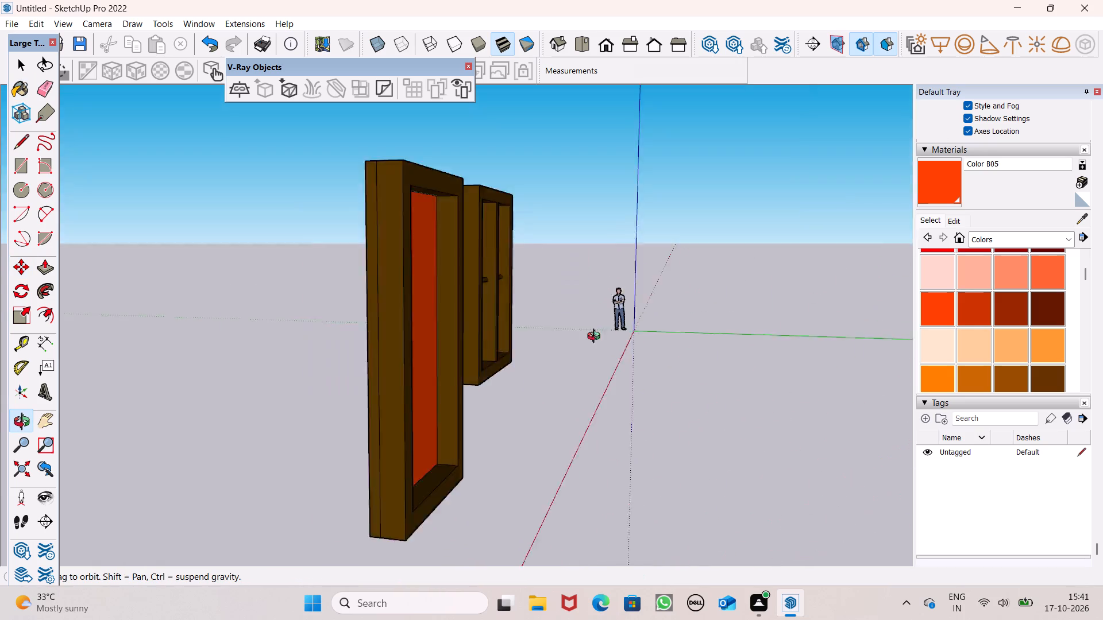
middle_click_drag(596, 338, 920, 330)
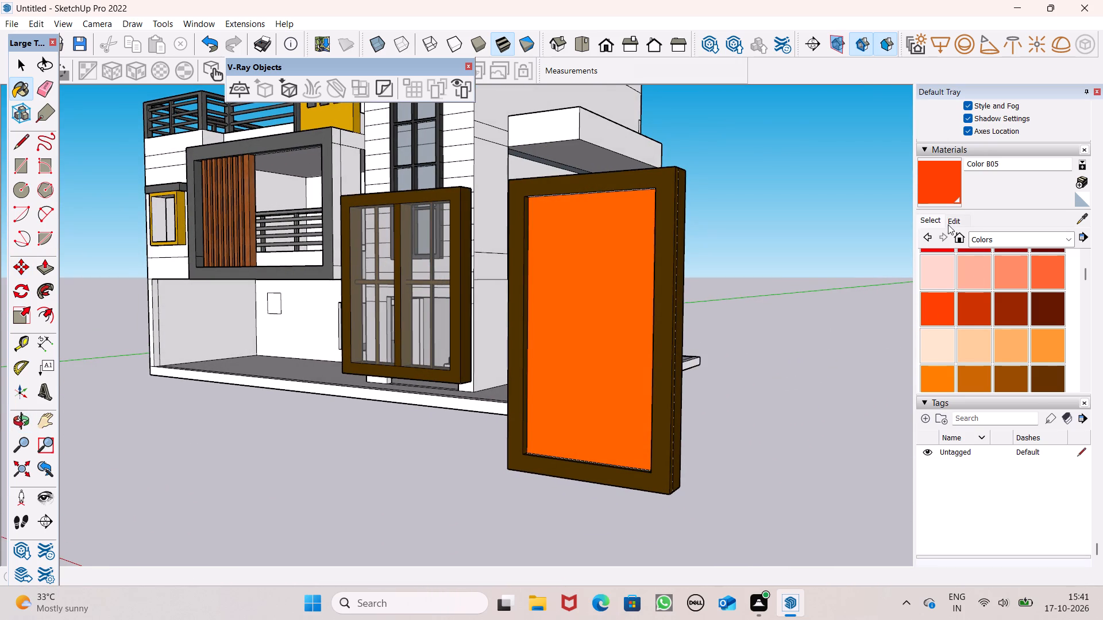
left_click(947, 224)
left_click_drag(955, 290, 959, 291)
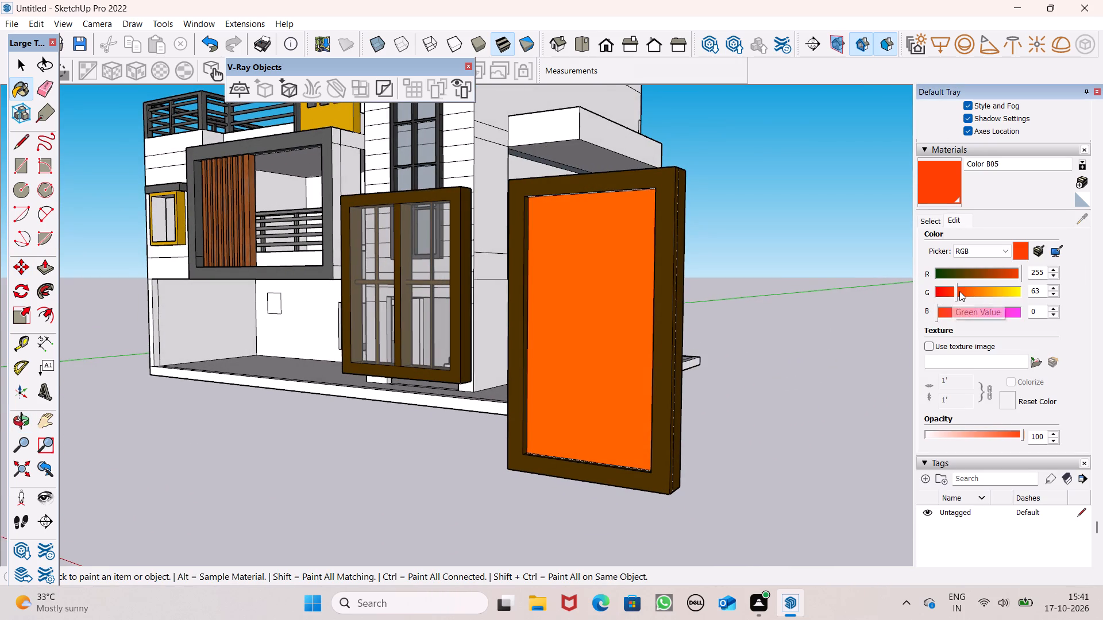
left_click_drag(959, 291, 962, 291)
middle_click_drag(771, 342, 95, 351)
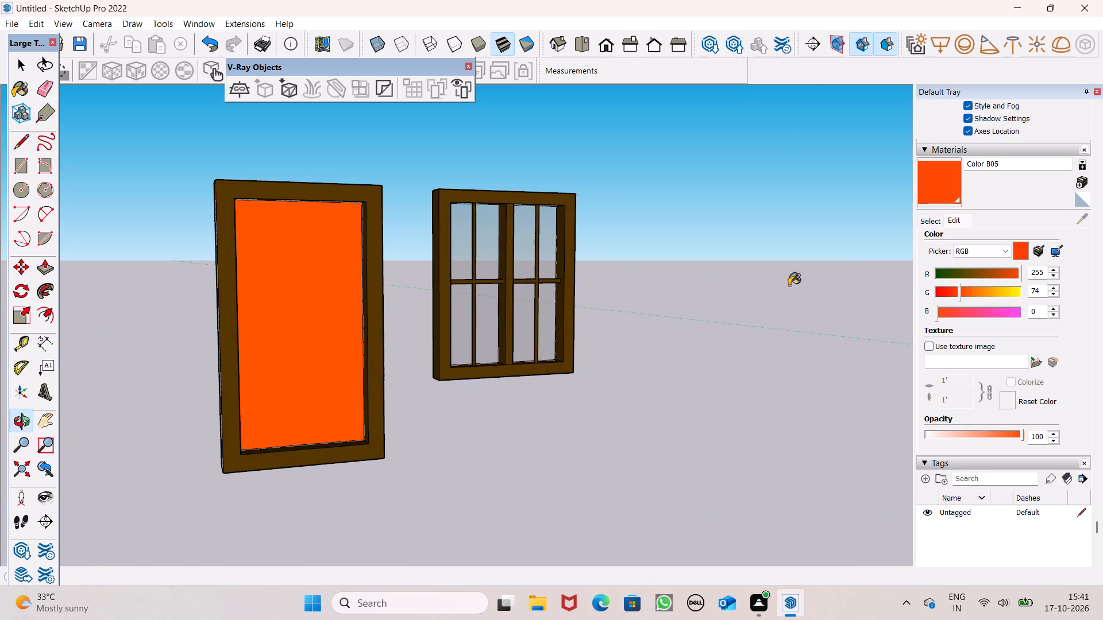
left_click_drag(955, 319, 940, 325)
Examine the recoloured orange panel and the barred window beside the house from several angles and distances.
scroll(676, 307, "down", 3)
middle_click_drag(605, 369, 1017, 402)
middle_click_drag(398, 460, 506, 458)
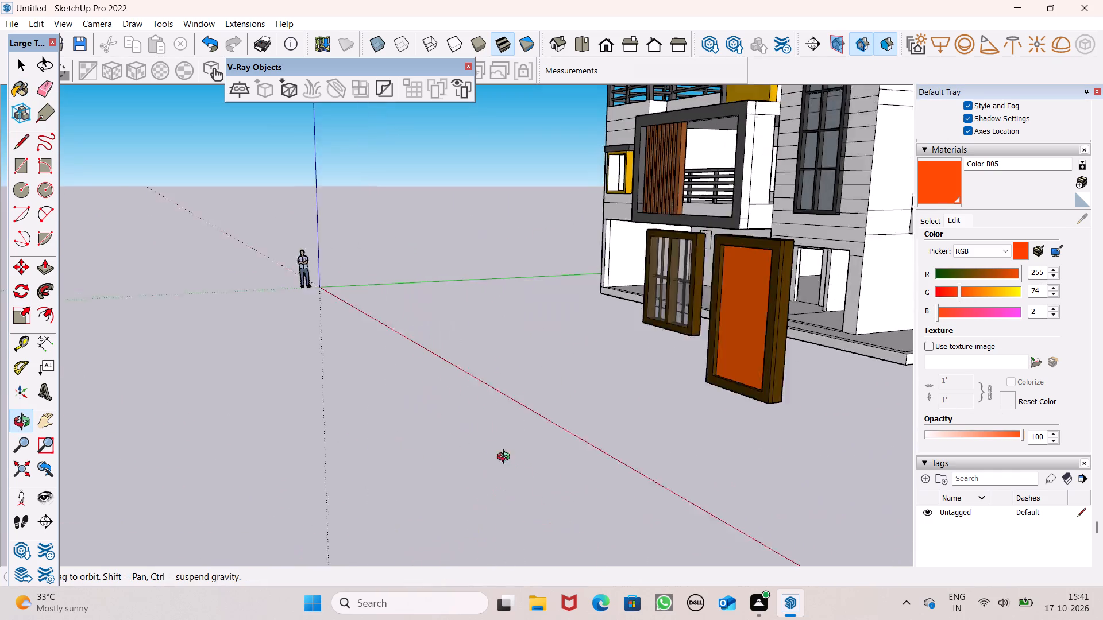
middle_click_drag(506, 458, 518, 453)
scroll(449, 419, "down", 1)
middle_click_drag(465, 476, 599, 498)
key("space")
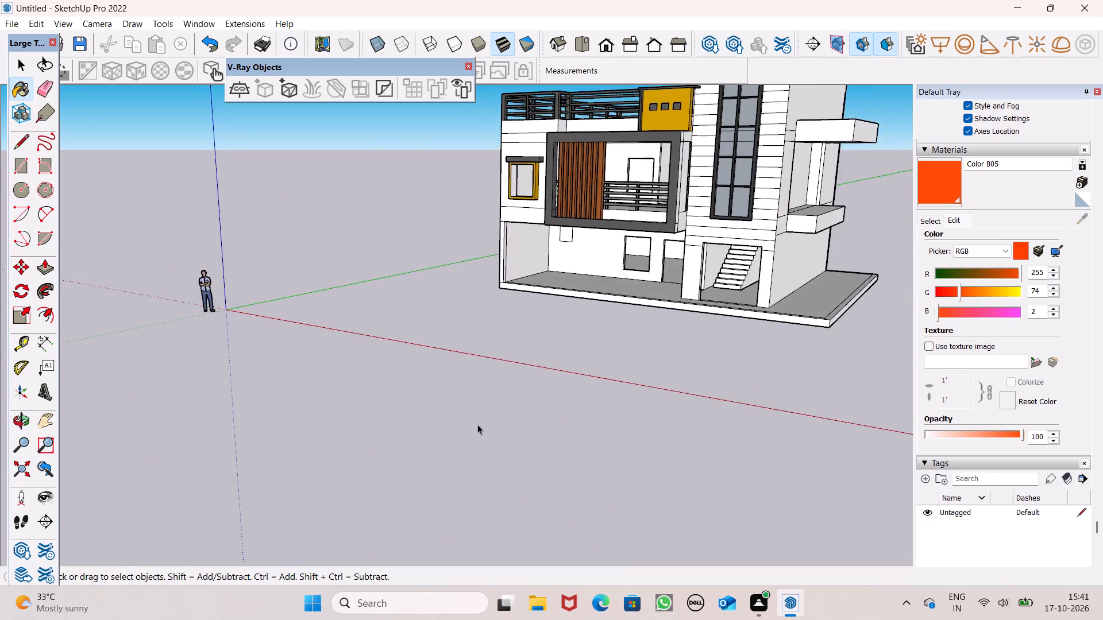
scroll(474, 429, "down", 5)
middle_click_drag(472, 439, 534, 423)
scroll(469, 396, "down", 3)
middle_click_drag(755, 428, 776, 410)
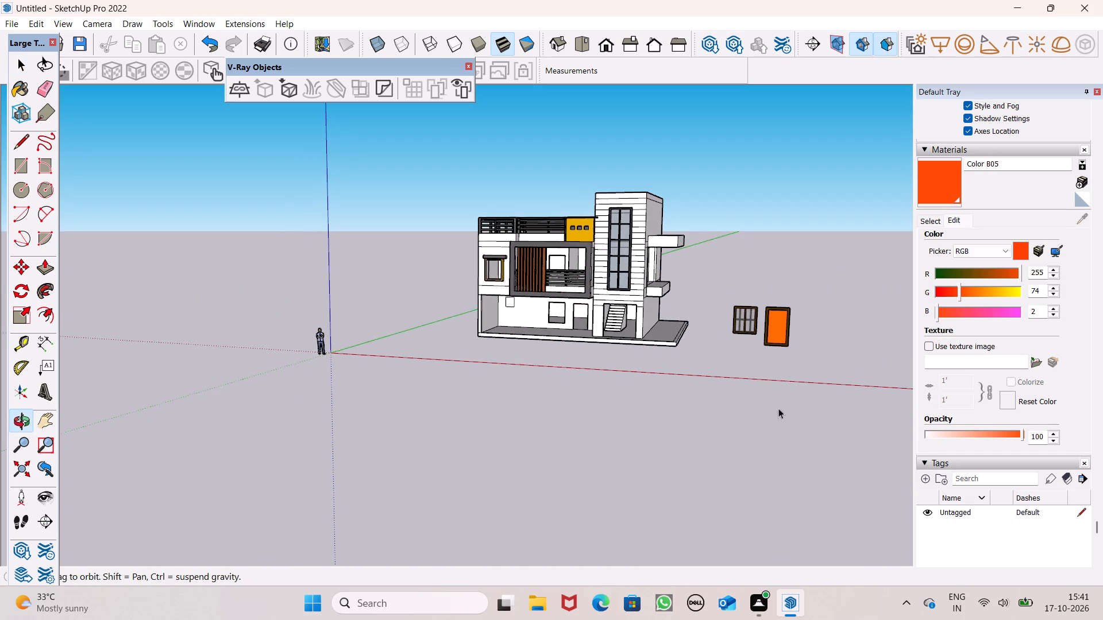
scroll(879, 334, "up", 7)
scroll(678, 317, "up", 8)
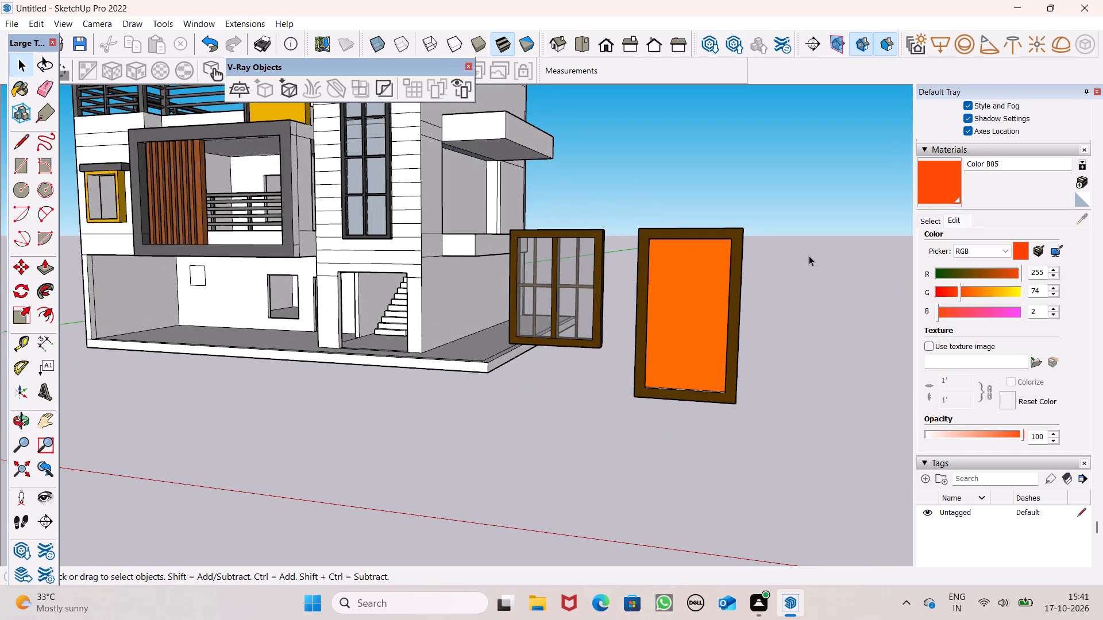
left_click(928, 219)
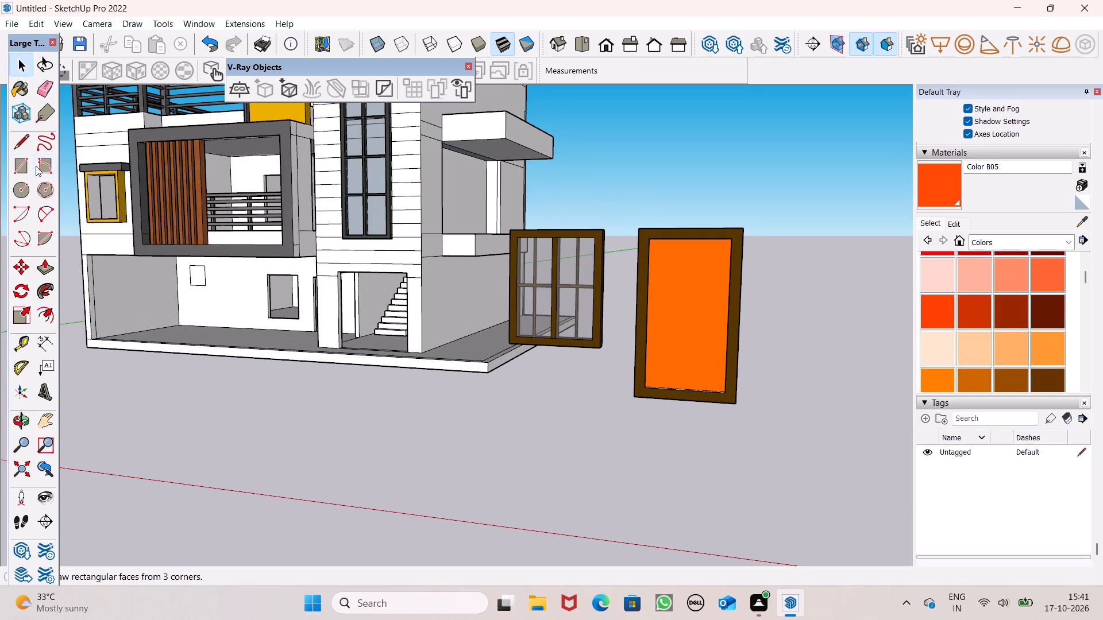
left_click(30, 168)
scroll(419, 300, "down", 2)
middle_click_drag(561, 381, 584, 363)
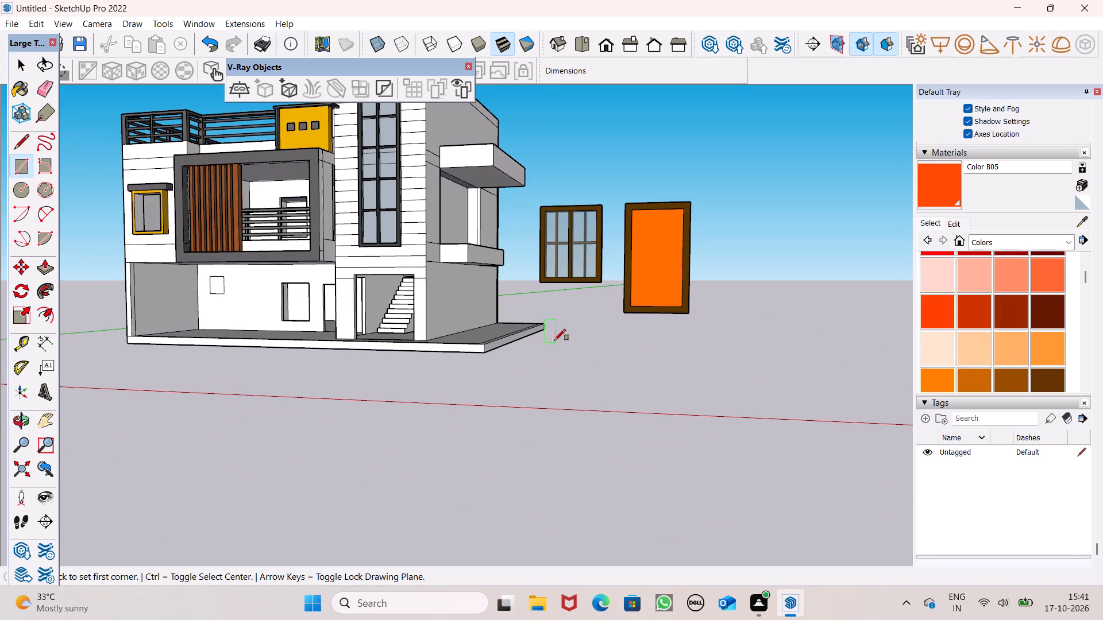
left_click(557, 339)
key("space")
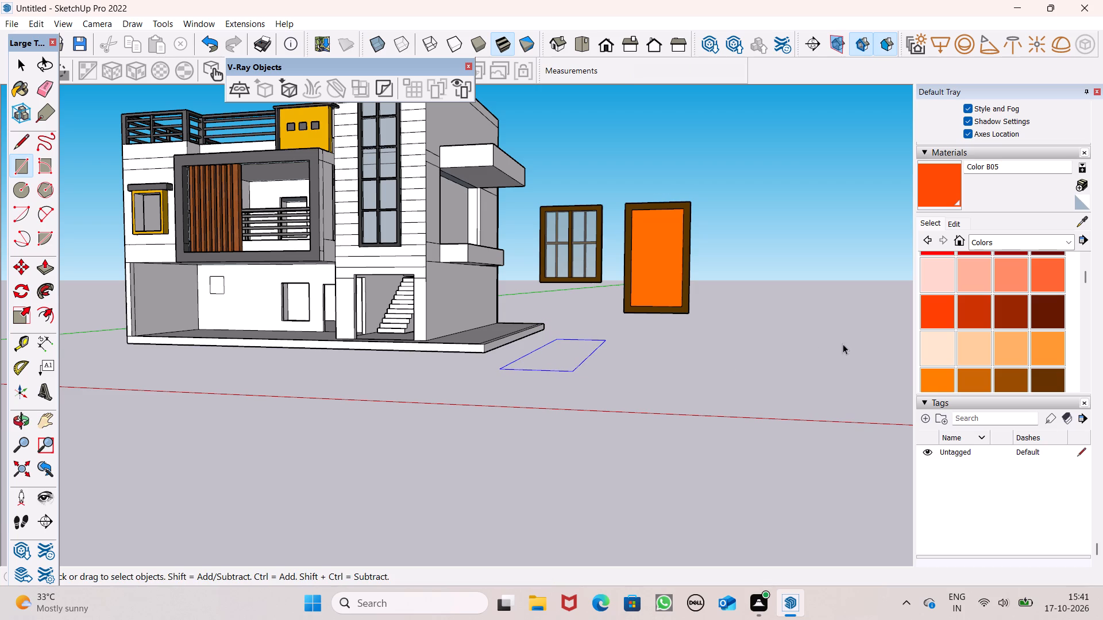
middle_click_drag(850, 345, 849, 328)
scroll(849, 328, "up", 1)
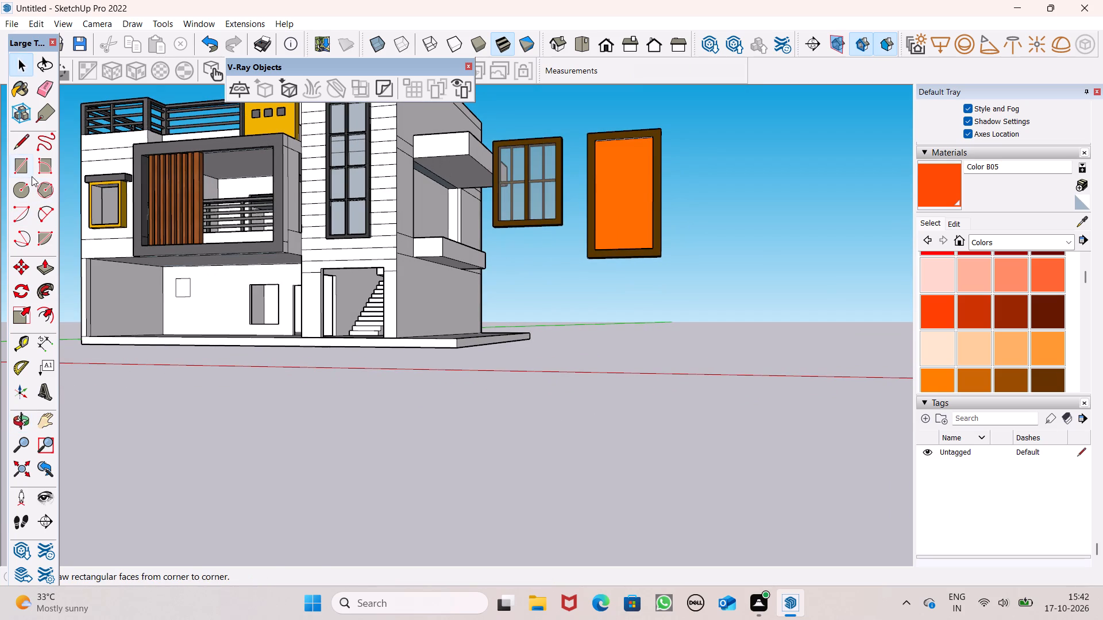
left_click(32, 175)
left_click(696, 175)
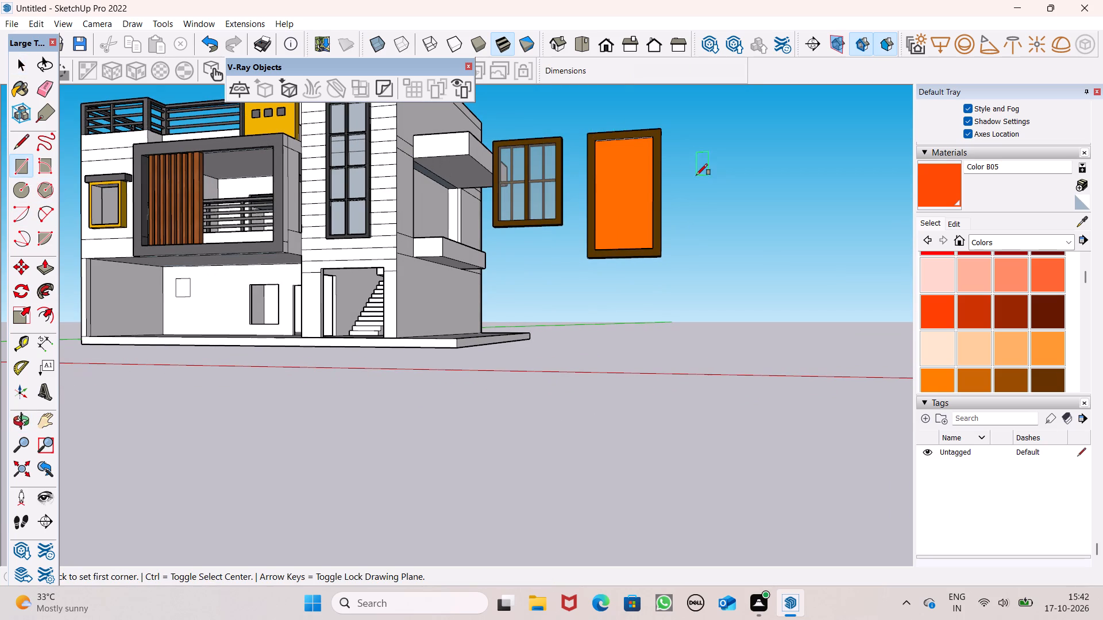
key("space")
Draw a small upright square face in the open space beside the brown-framed orange panel, on the side away from the window.
middle_click_drag(728, 211, 730, 211)
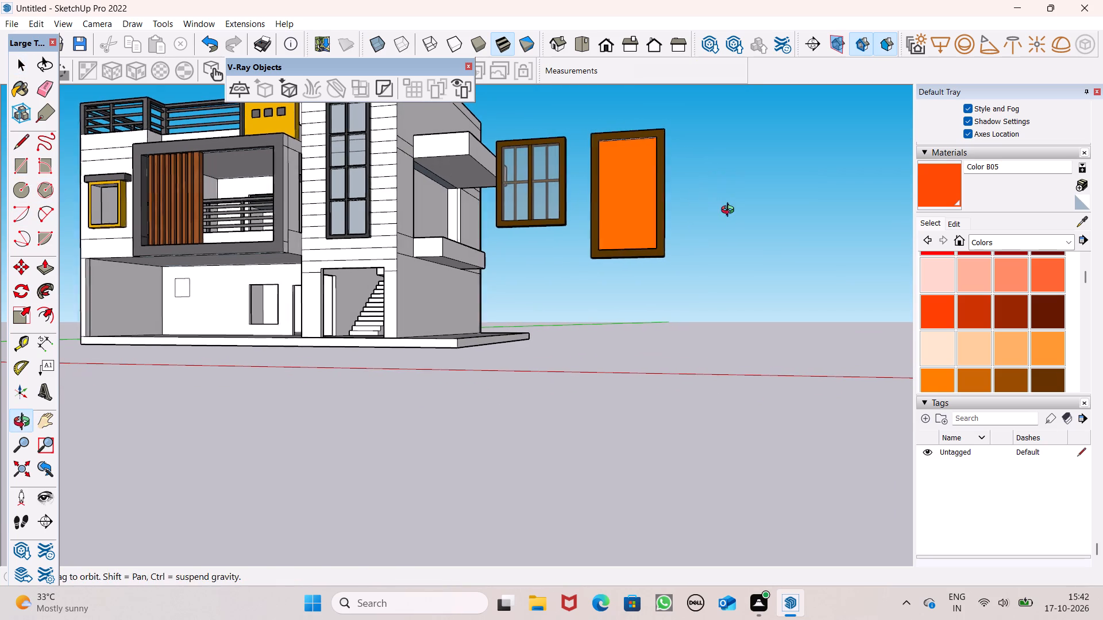
middle_click_drag(730, 211, 733, 196)
scroll(417, 327, "down", 6)
middle_click_drag(437, 383, 518, 409)
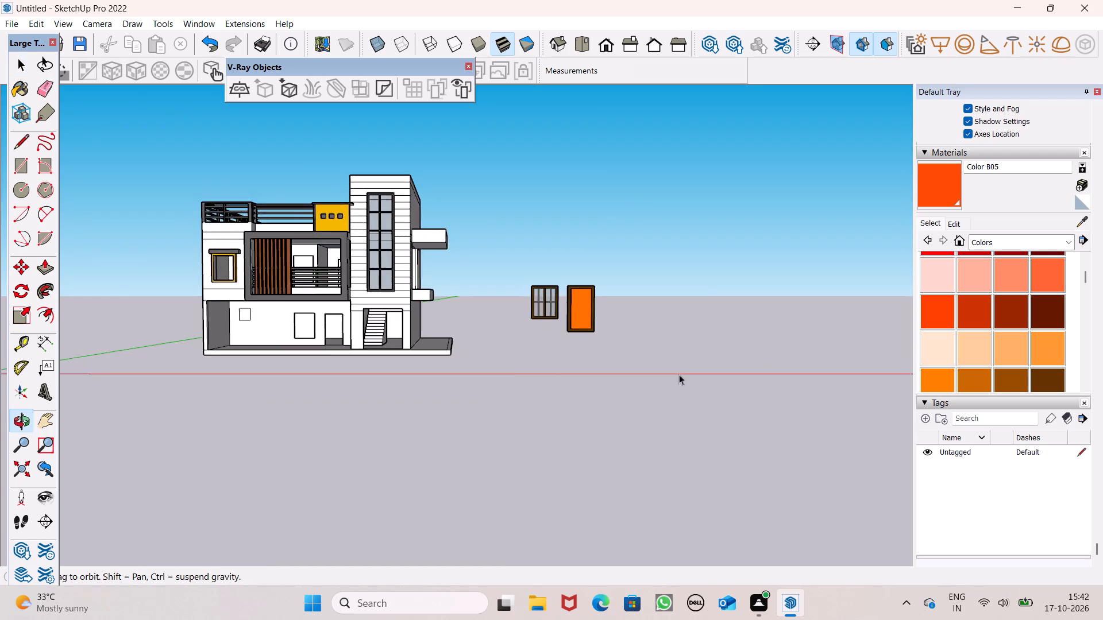
scroll(773, 339, "up", 3)
scroll(671, 324, "up", 7)
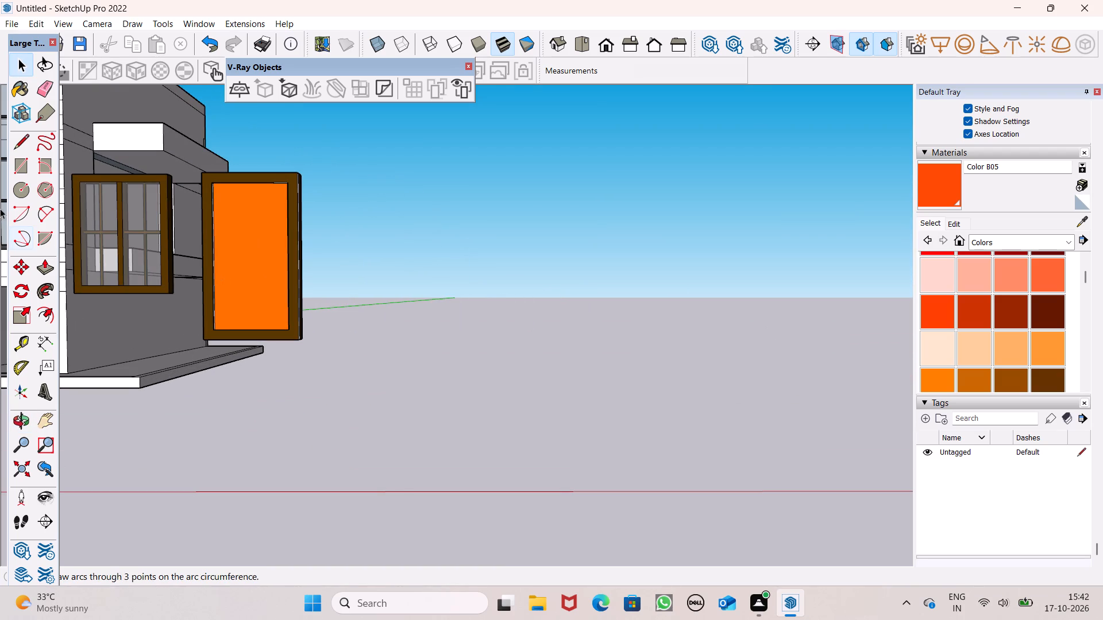
left_click(24, 162)
left_click(358, 227)
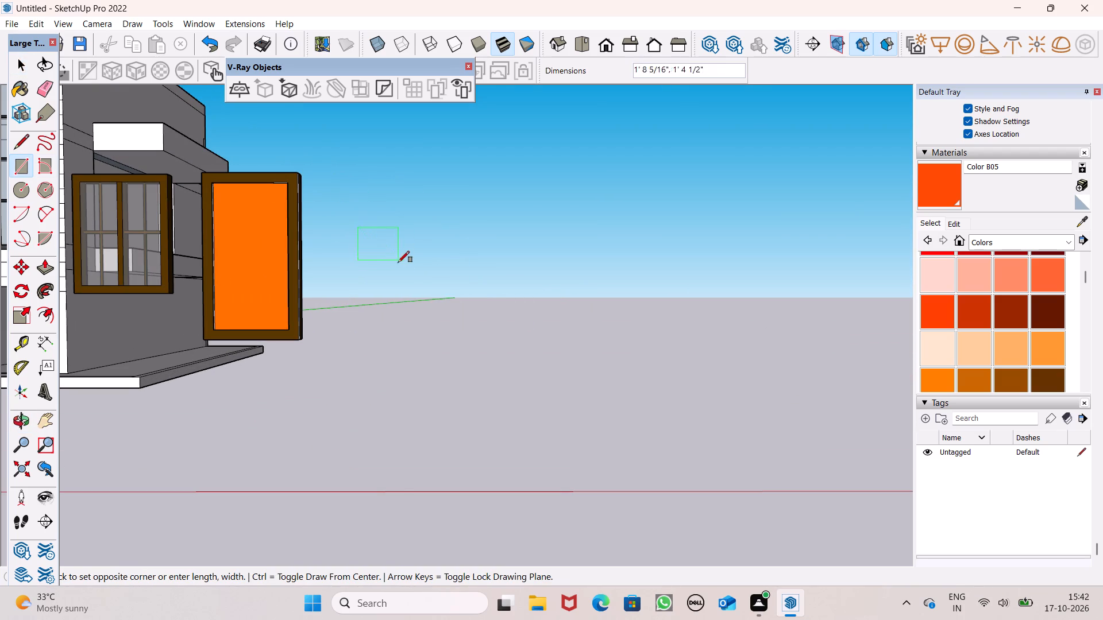
left_click(402, 274)
key("space")
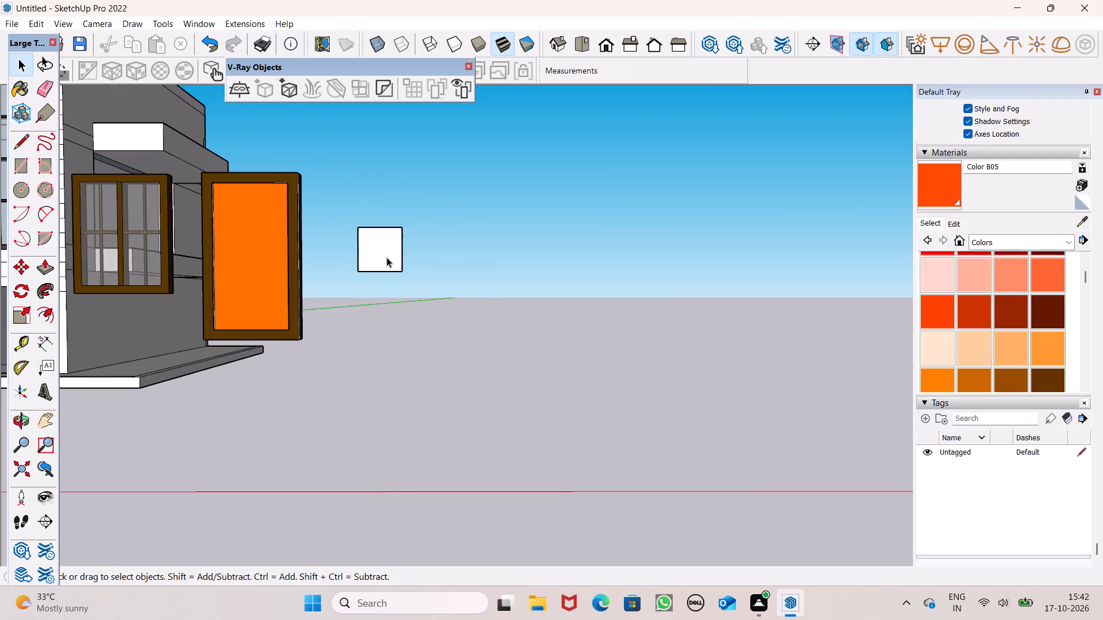
Offset the new square's outline inward to form a narrow border around its face.
scroll(383, 255, "up", 6)
scroll(394, 239, "down", 2)
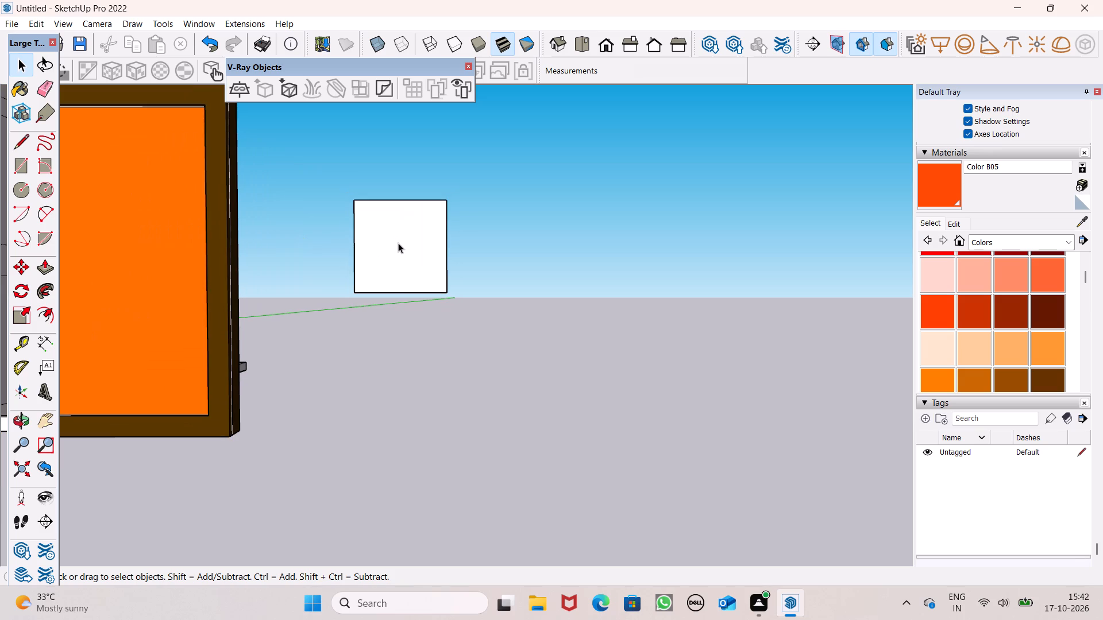
left_click(49, 313)
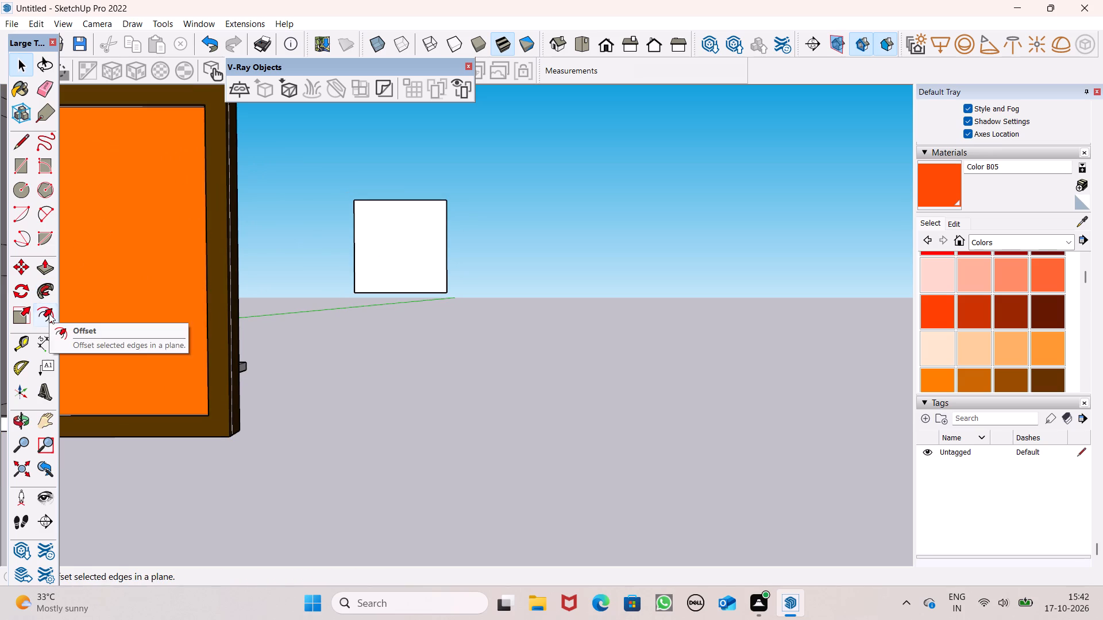
left_click(403, 209)
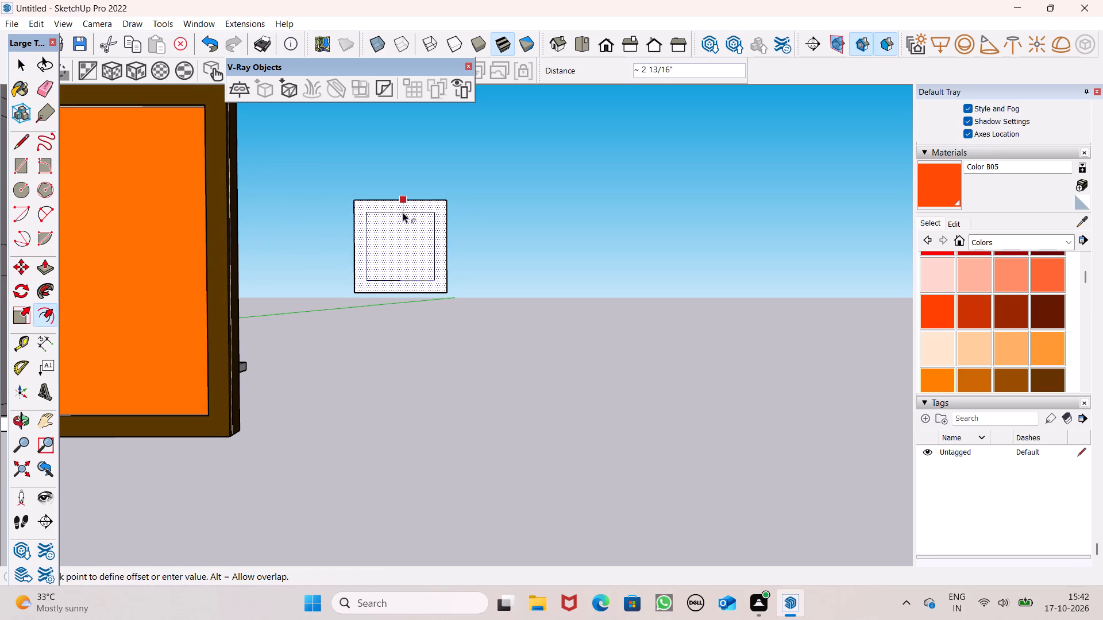
key("space")
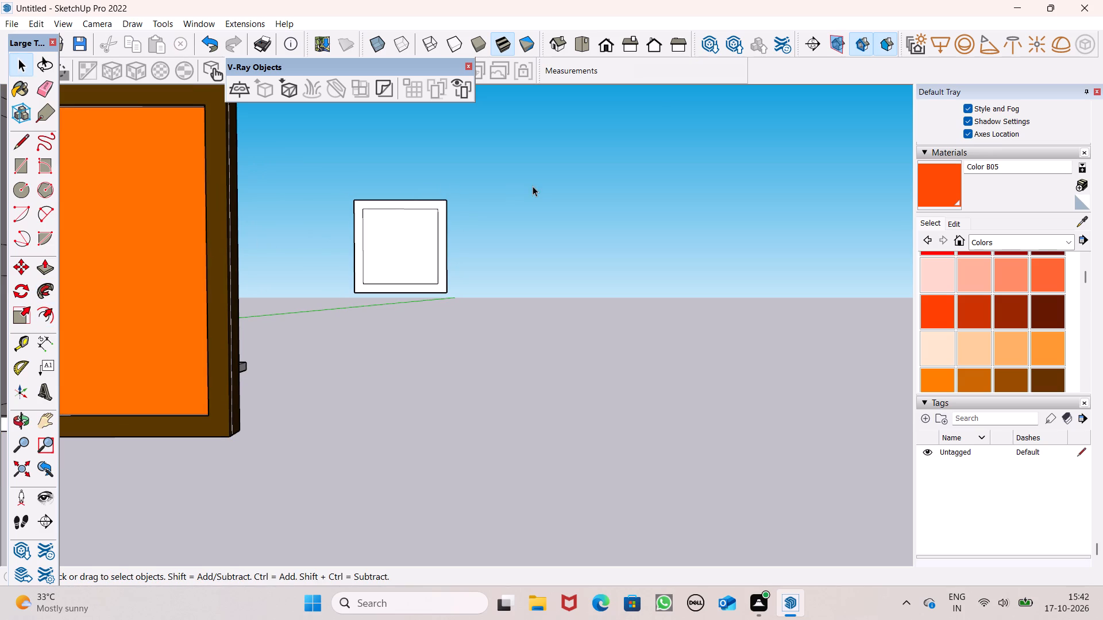
Paint the square's border with Color B08 from the Colors collection.
left_click(1051, 320)
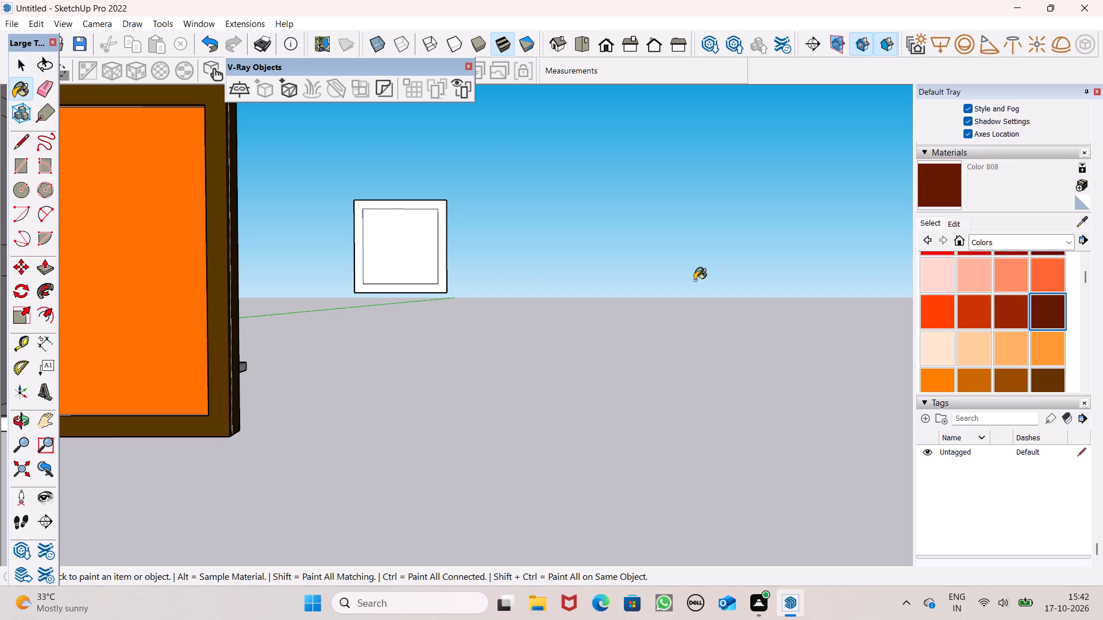
scroll(380, 320, "up", 4)
scroll(406, 294, "down", 4)
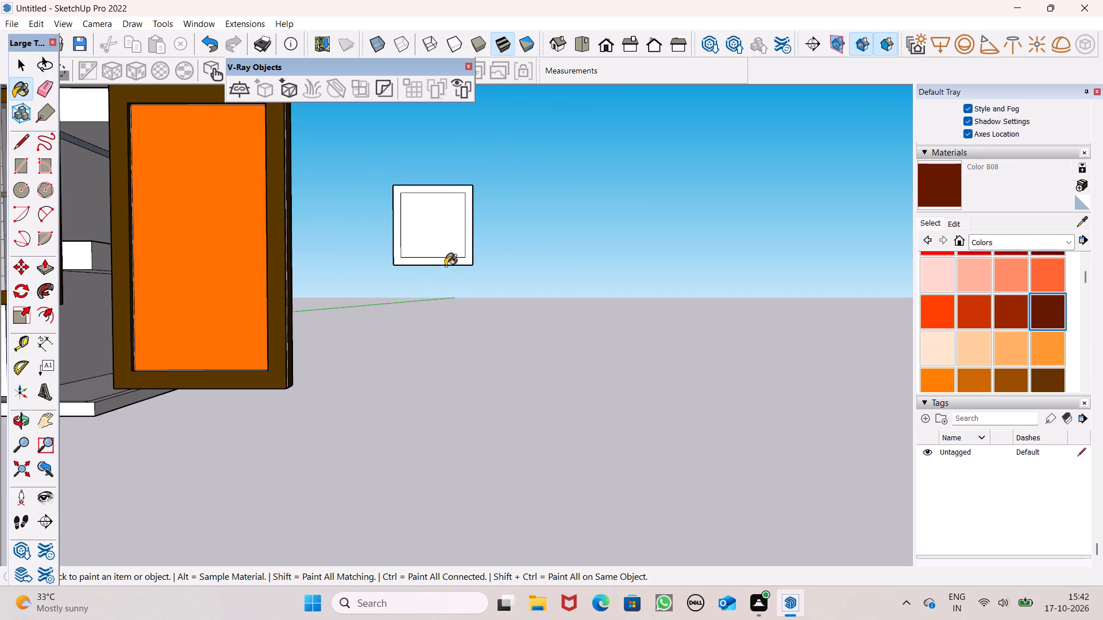
scroll(430, 207, "up", 6)
scroll(483, 223, "up", 1)
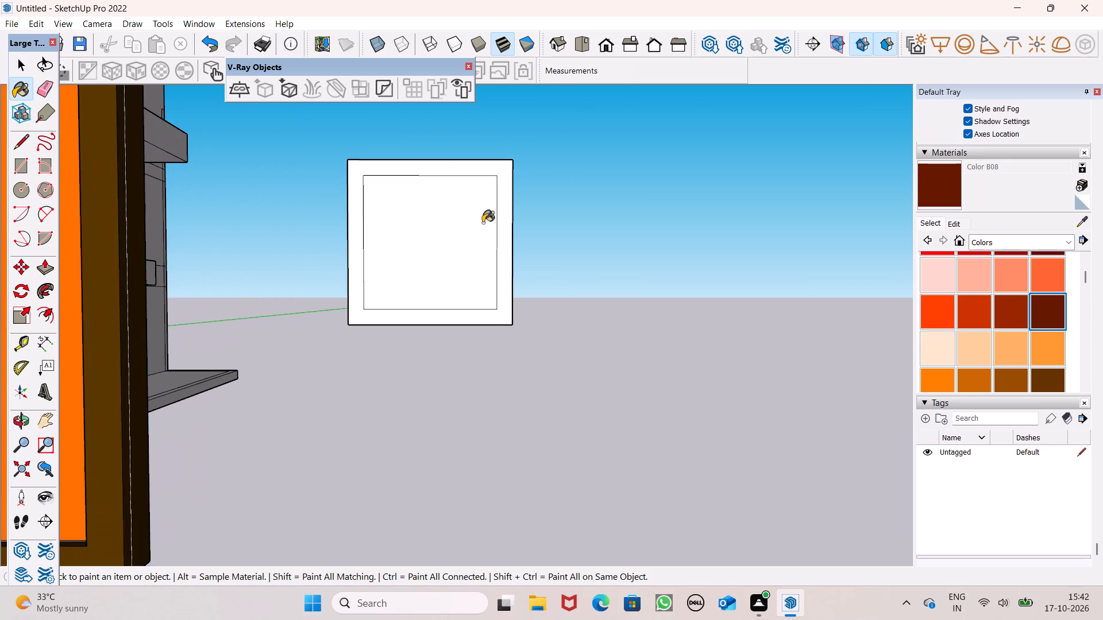
scroll(483, 223, "up", 1)
left_click(504, 235)
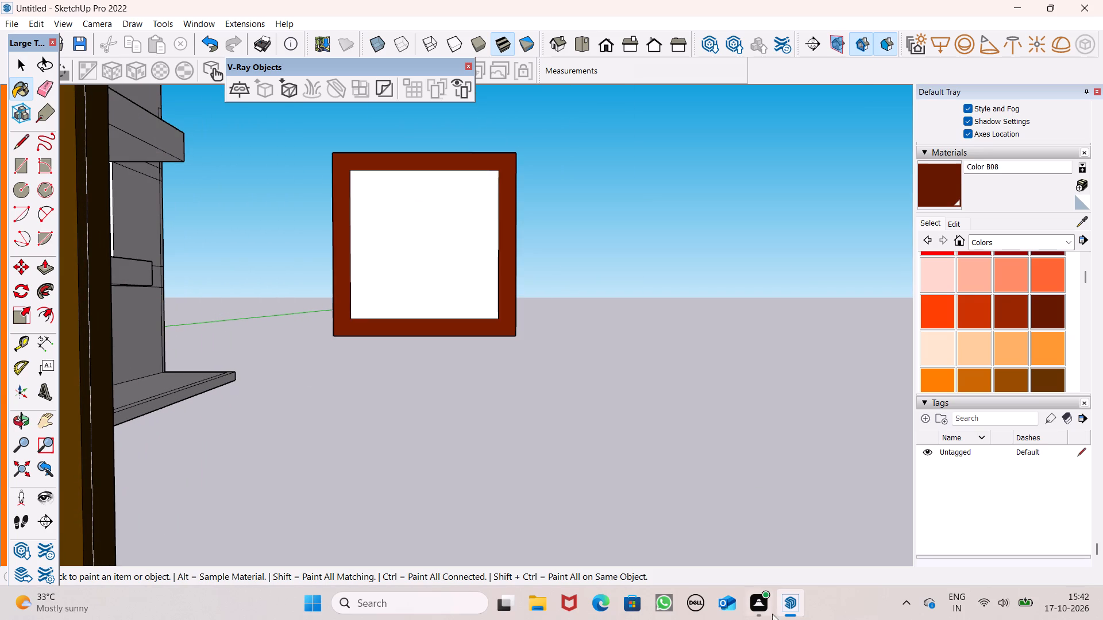
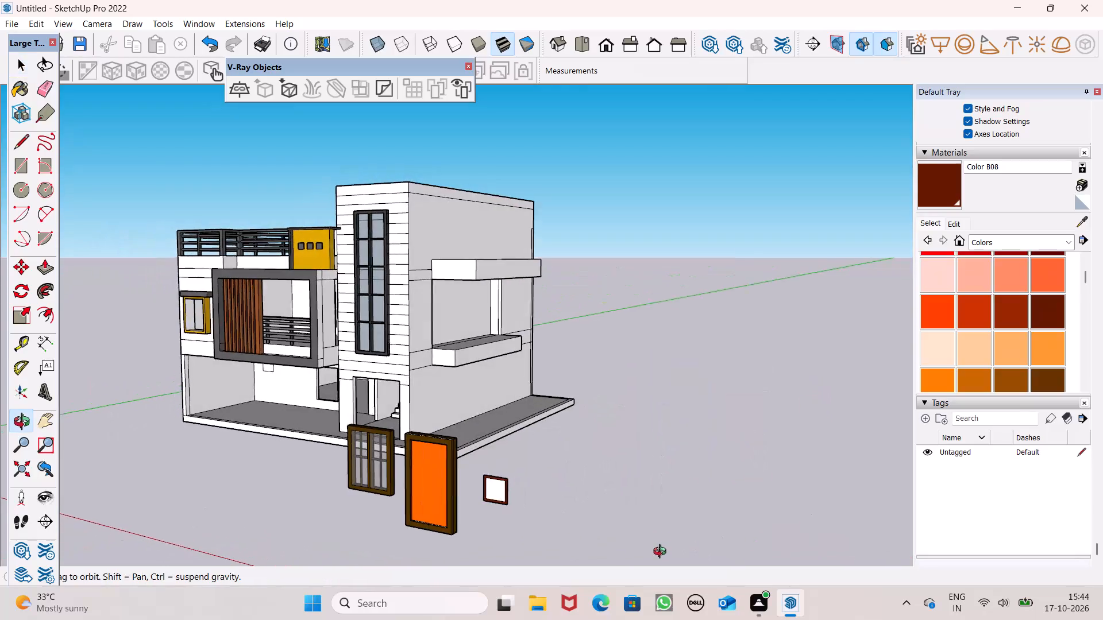
Erase the seam edges on the orange panel's outer frame, on its top and on the side facing the small square.
scroll(600, 359, "up", 1)
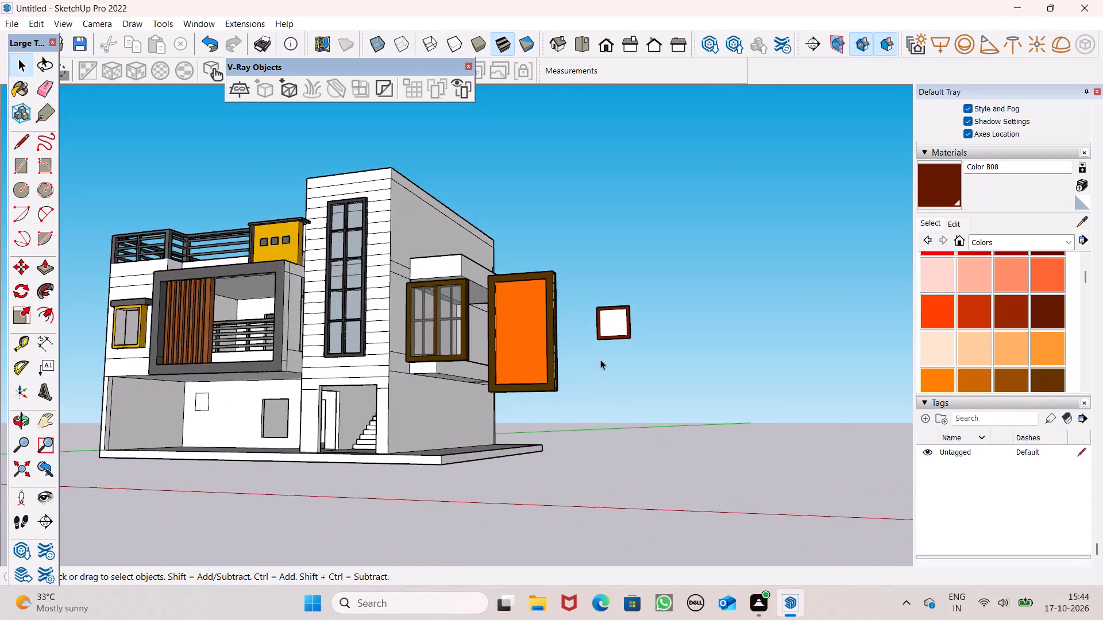
scroll(600, 359, "up", 6)
scroll(572, 340, "down", 4)
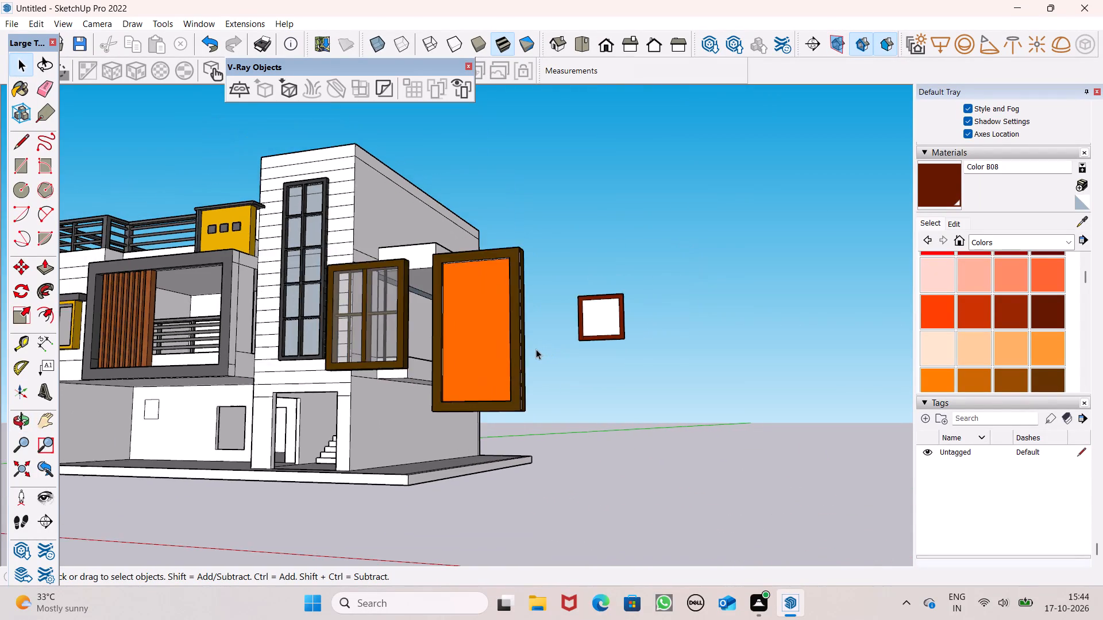
scroll(536, 349, "down", 1)
middle_click_drag(497, 397, 160, 483)
scroll(384, 282, "up", 1)
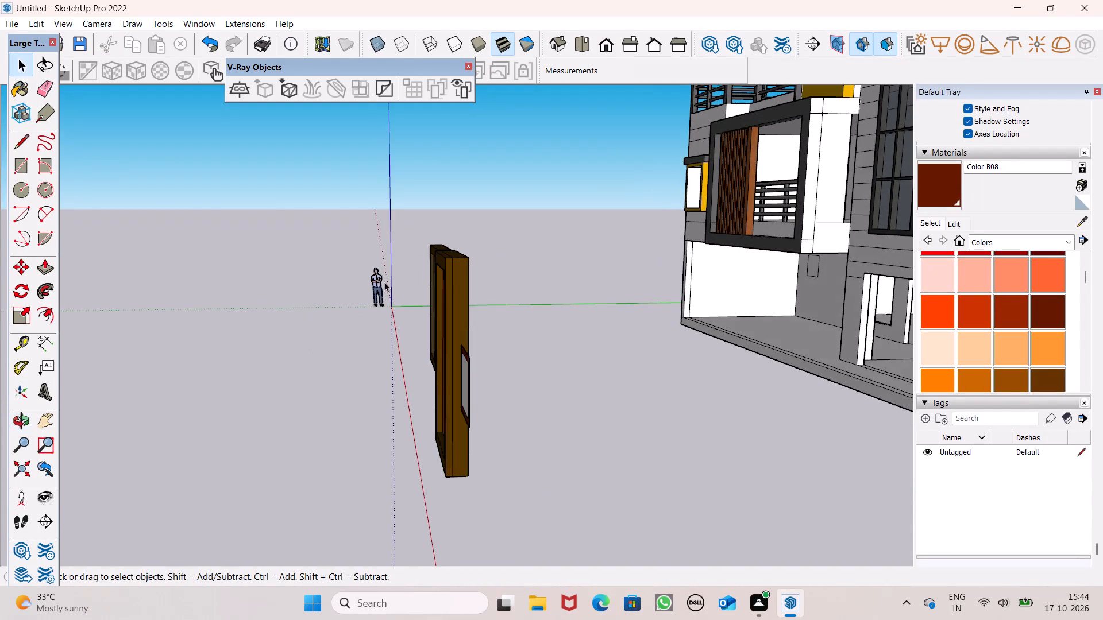
scroll(400, 271, "up", 1)
scroll(329, 257, "up", 1)
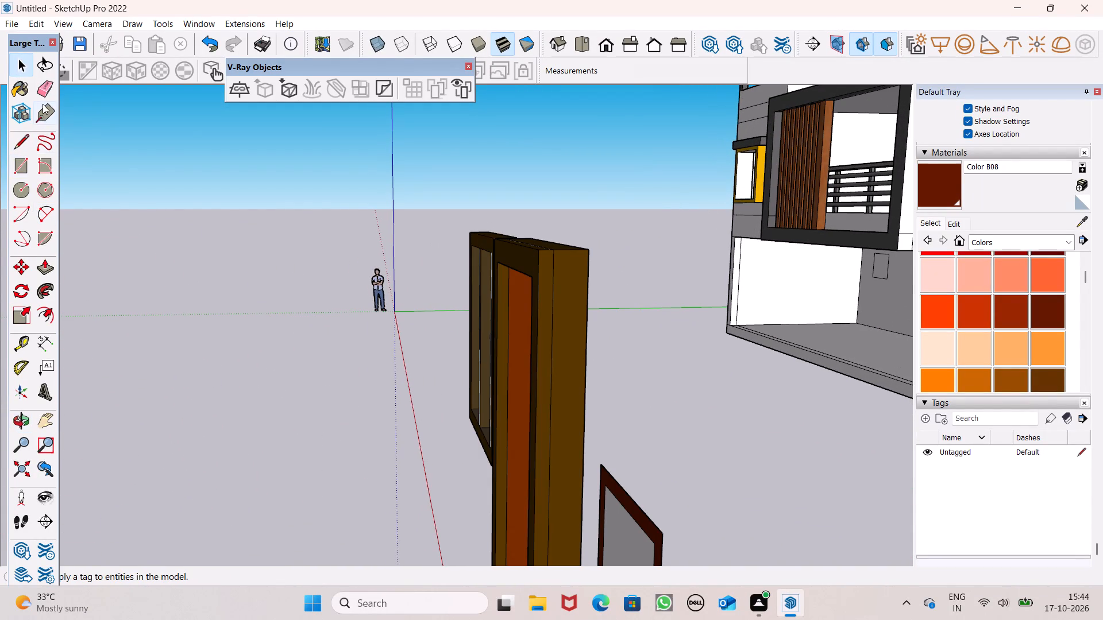
left_click(42, 97)
scroll(550, 377, "up", 1)
left_click_drag(546, 387, 557, 383)
scroll(547, 381, "down", 2)
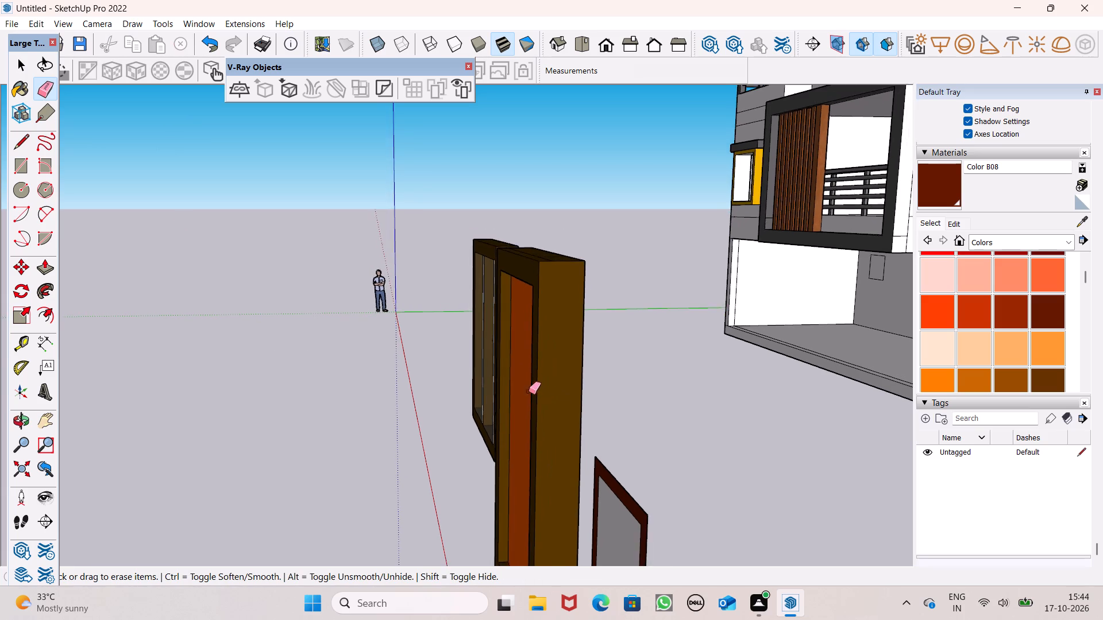
middle_click_drag(533, 397, 670, 580)
scroll(655, 446, "up", 6)
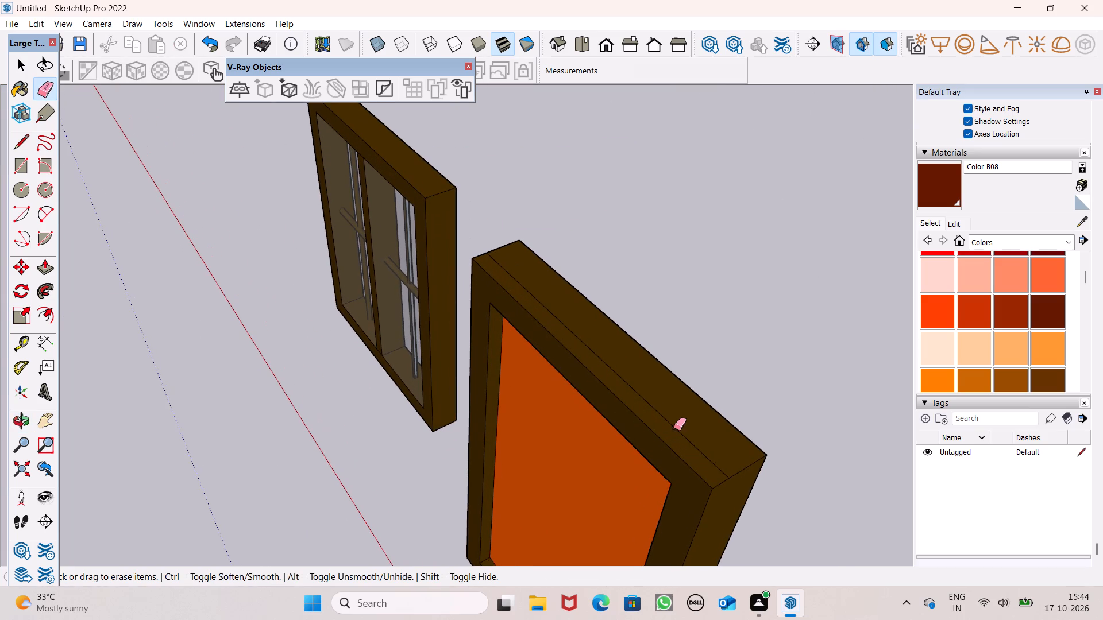
left_click_drag(674, 428, 673, 435)
Erase the seam edges on the underside and the window-facing side of the orange panel's frame.
middle_click_drag(516, 434, 1024, 421)
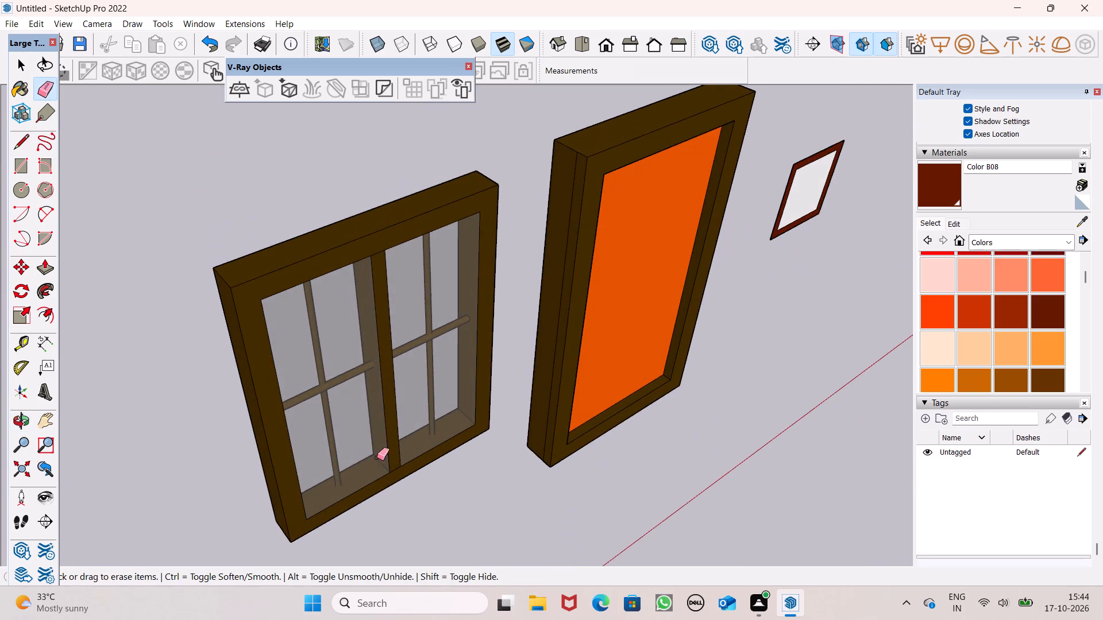
middle_click_drag(397, 463, 510, 357)
scroll(521, 398, "up", 4)
left_click_drag(522, 398, 531, 398)
scroll(503, 393, "down", 1)
middle_click_drag(543, 472, 435, 215)
scroll(622, 321, "down", 2)
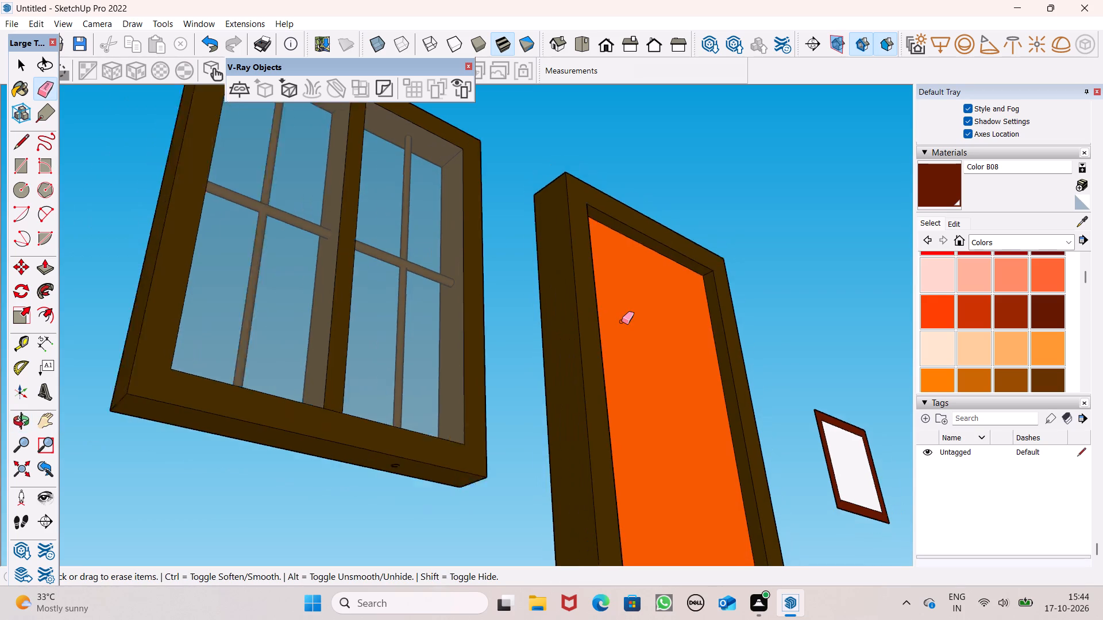
scroll(622, 321, "down", 3)
middle_click_drag(631, 455, 607, 312)
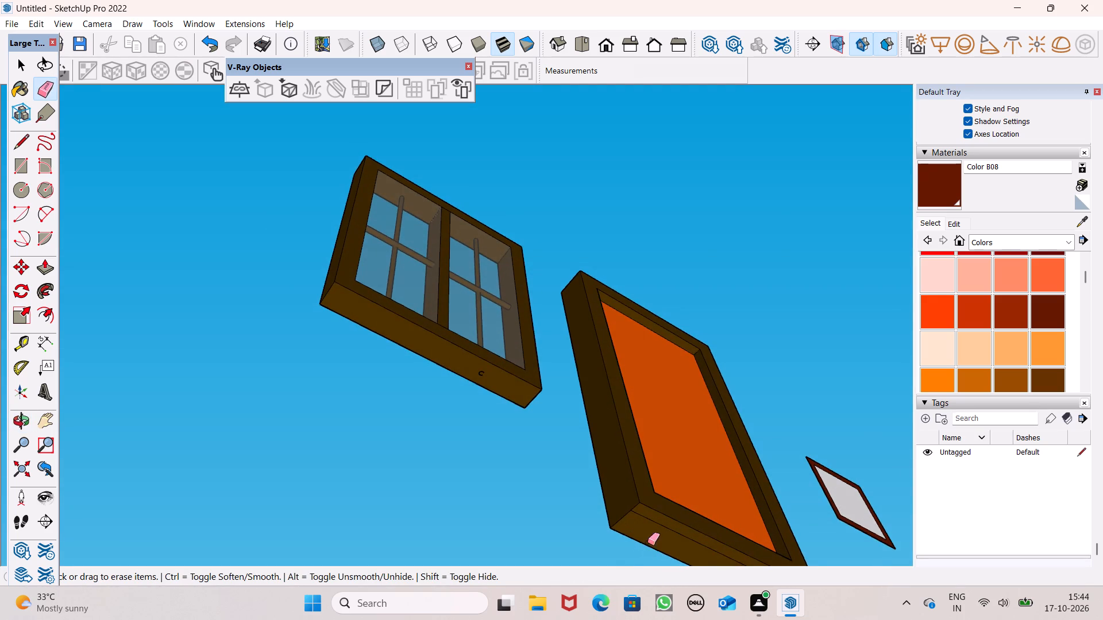
scroll(649, 540, "up", 5)
left_click_drag(654, 506, 655, 515)
Push/Pull the small square's border 6" outward from its rear face, leaving the inner pane recessed.
scroll(610, 428, "down", 5)
middle_click_drag(608, 458, 569, 560)
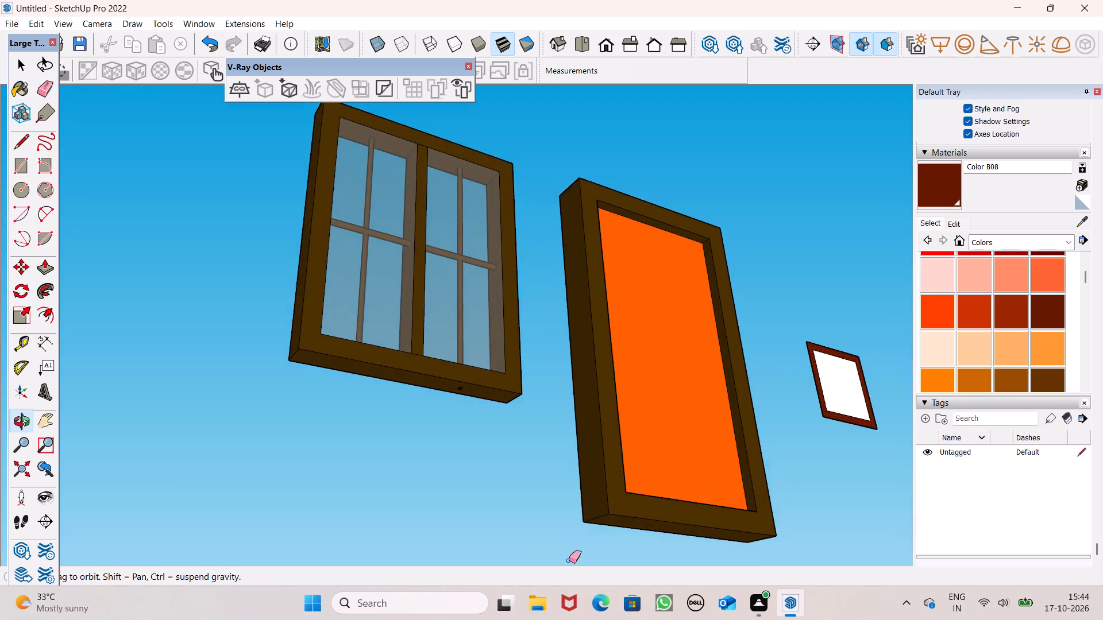
middle_click_drag(569, 560, 582, 606)
scroll(537, 380, "down", 15)
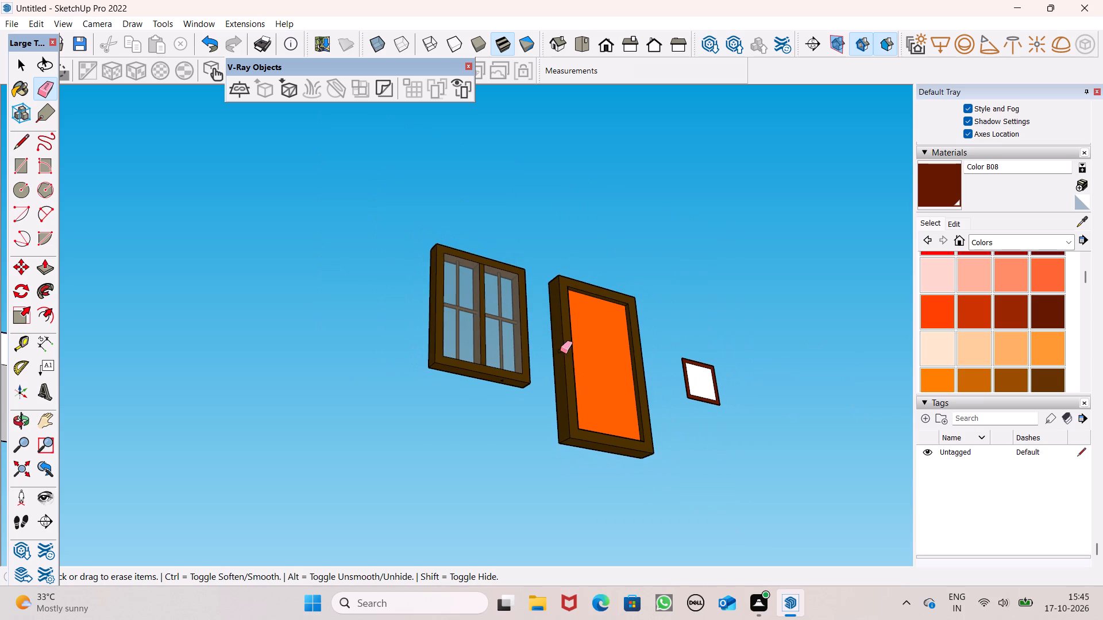
middle_click_drag(561, 351, 524, 458)
scroll(493, 359, "down", 2)
middle_click_drag(518, 359, 495, 421)
scroll(510, 366, "down", 3)
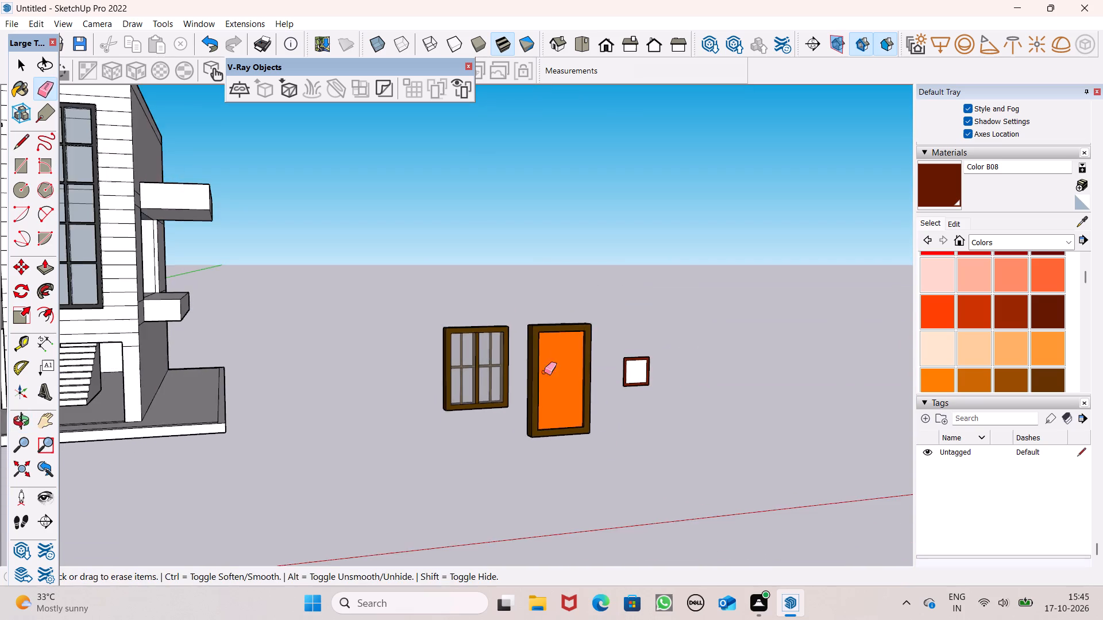
middle_click_drag(668, 433, 526, 441)
key("space")
scroll(537, 307, "down", 3)
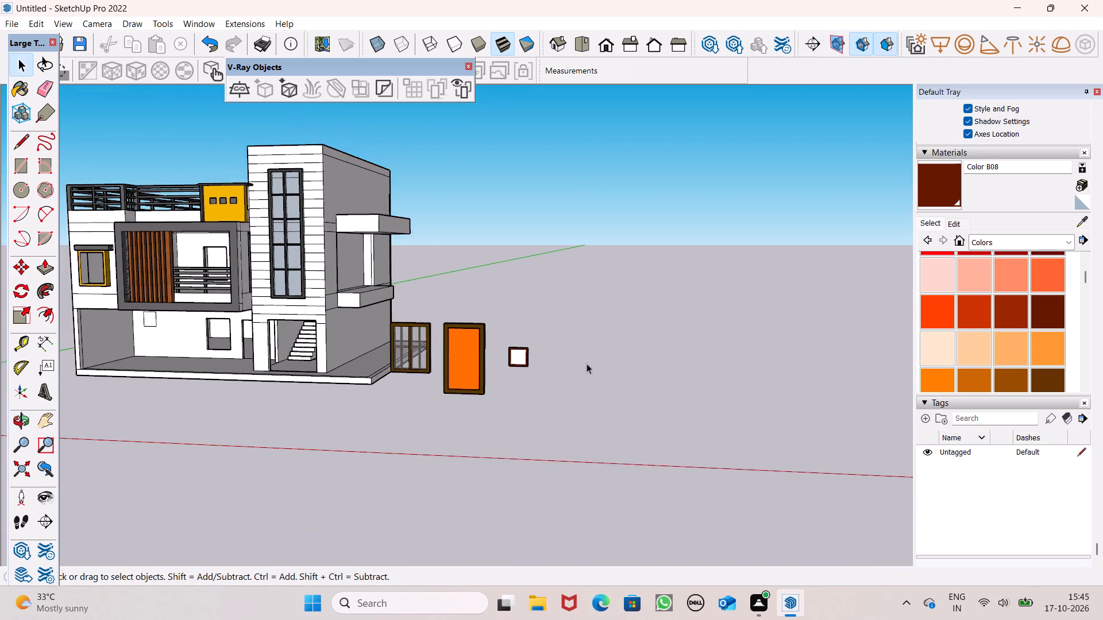
middle_click_drag(585, 375, 9, 454)
scroll(136, 377, "up", 8)
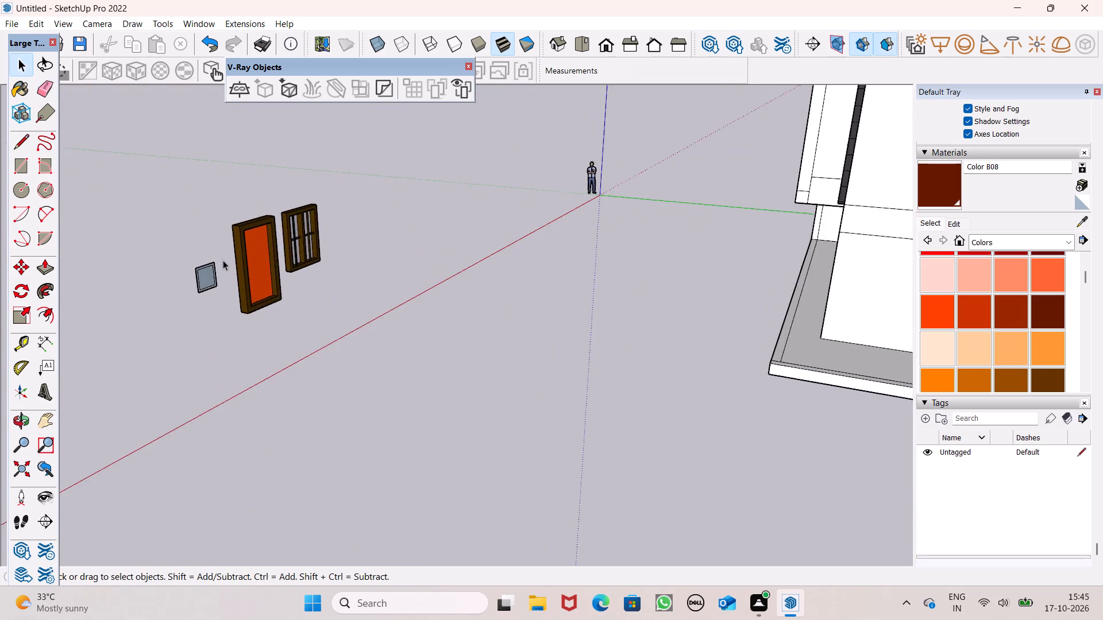
scroll(199, 282, "up", 7)
left_click(47, 270)
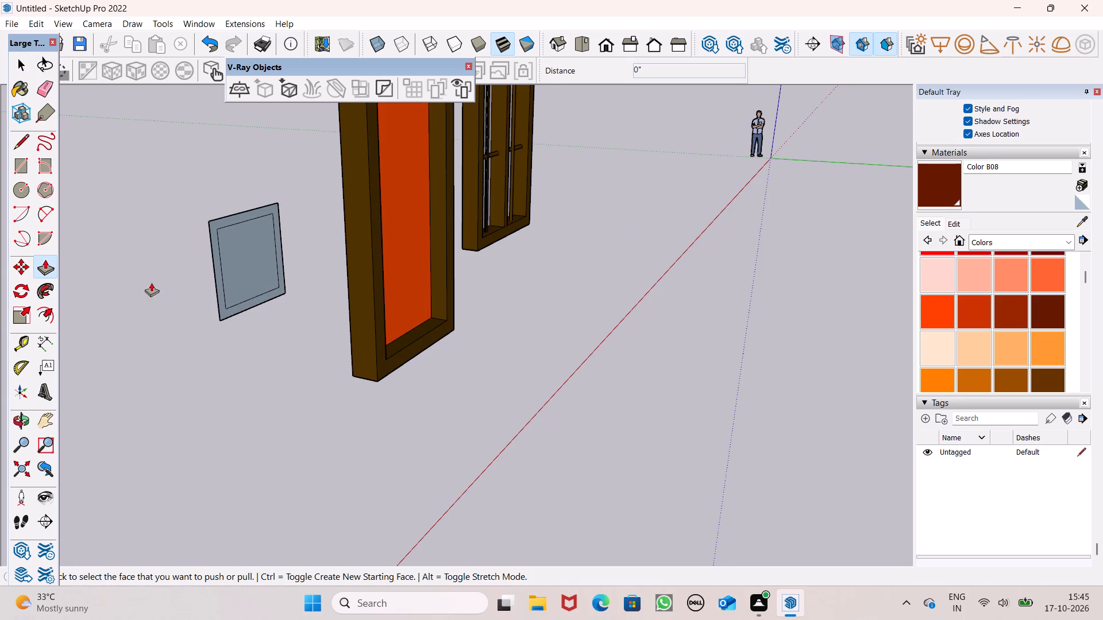
scroll(217, 290, "up", 3)
left_click_drag(223, 304, 229, 315)
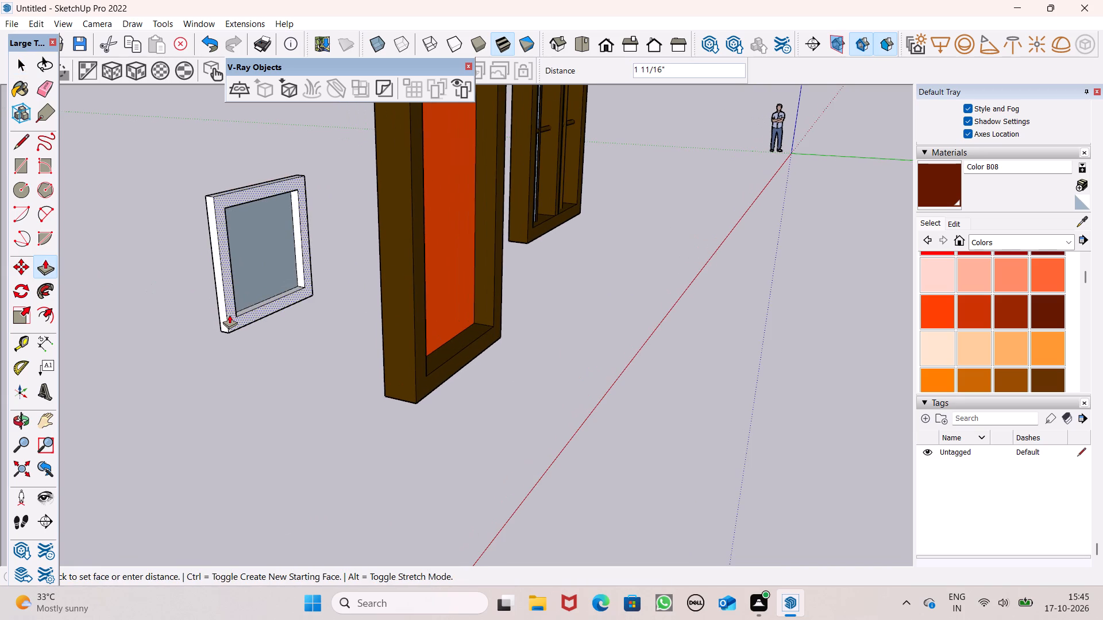
left_click_drag(229, 315, 231, 317)
key("6")
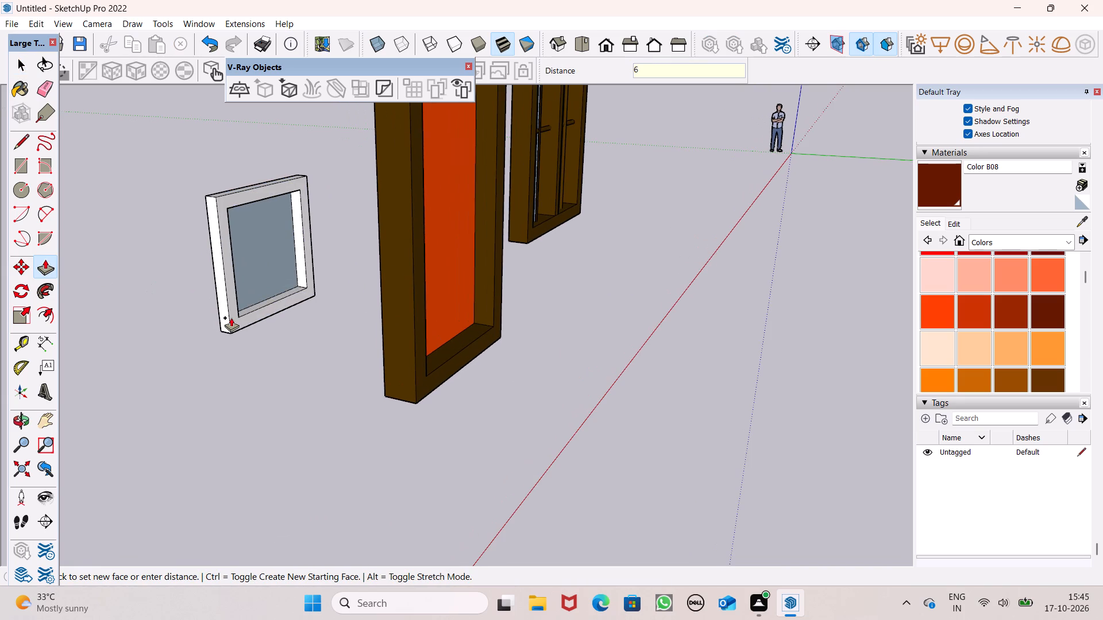
left_click_drag(231, 317, 232, 317)
key("shift+quotedbl")
key("Return")
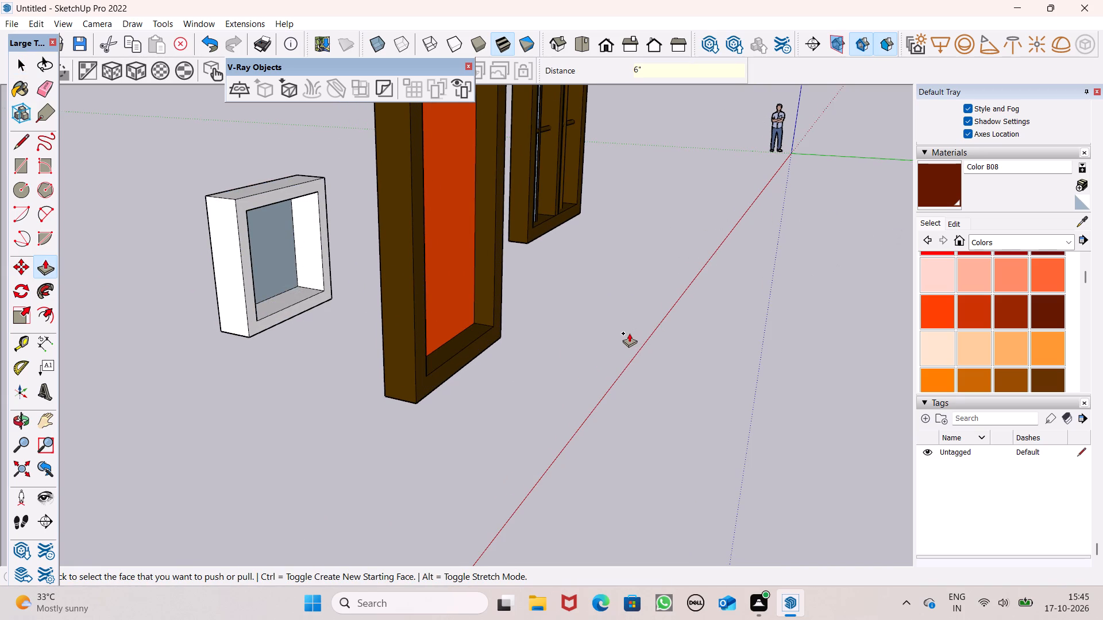
Paint the extruded square frame's front border and top face with Color B08.
middle_click_drag(255, 404, 554, 387)
key("space")
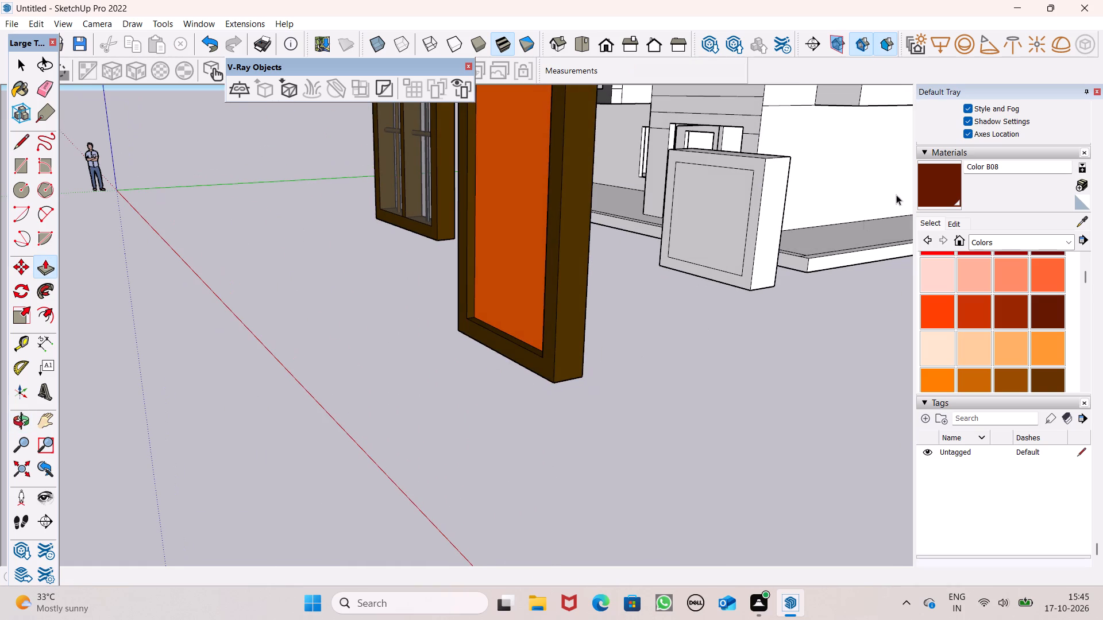
left_click(936, 192)
scroll(383, 416, "down", 1)
middle_click_drag(379, 468, 429, 497)
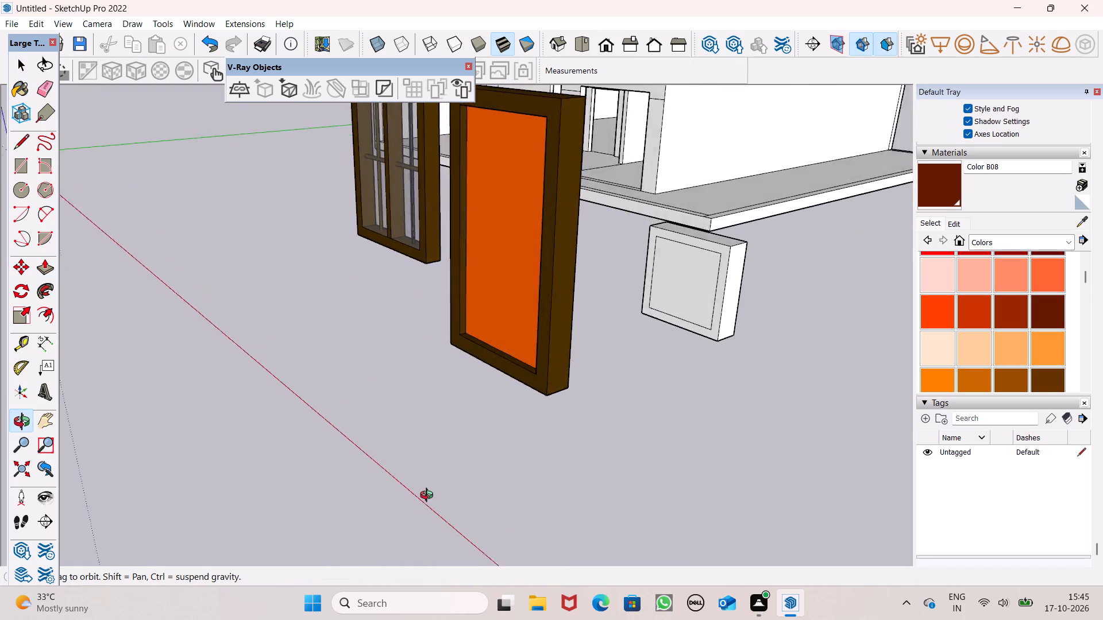
middle_click_drag(429, 497, 517, 464)
scroll(772, 272, "up", 7)
middle_click_drag(777, 324, 823, 342)
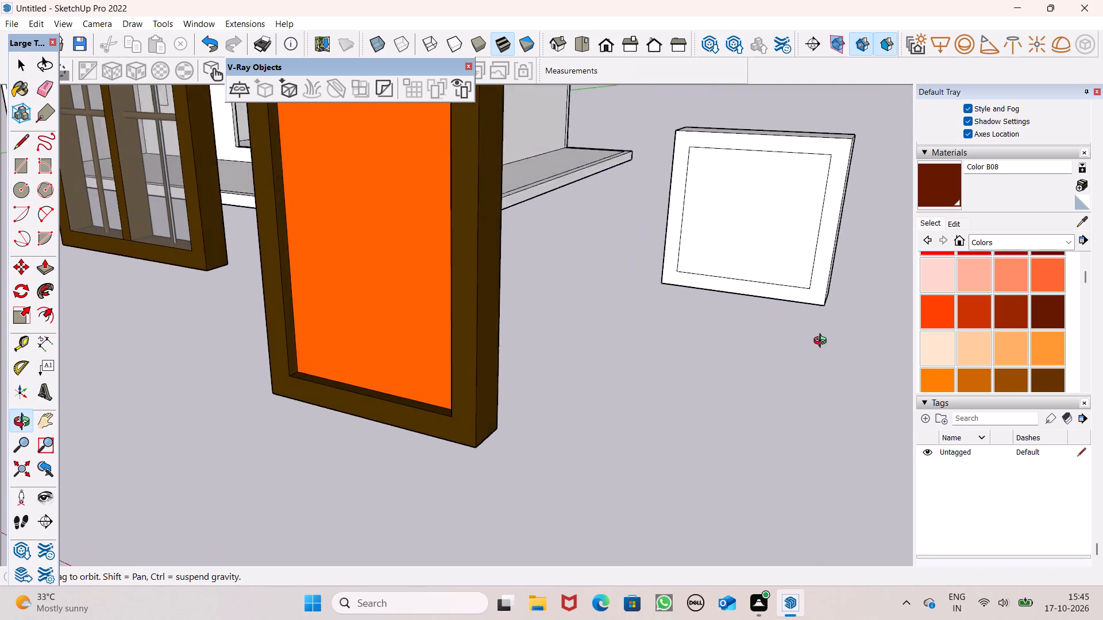
middle_click_drag(823, 342, 839, 335)
scroll(833, 338, "up", 1)
left_click(835, 254)
scroll(650, 339, "down", 5)
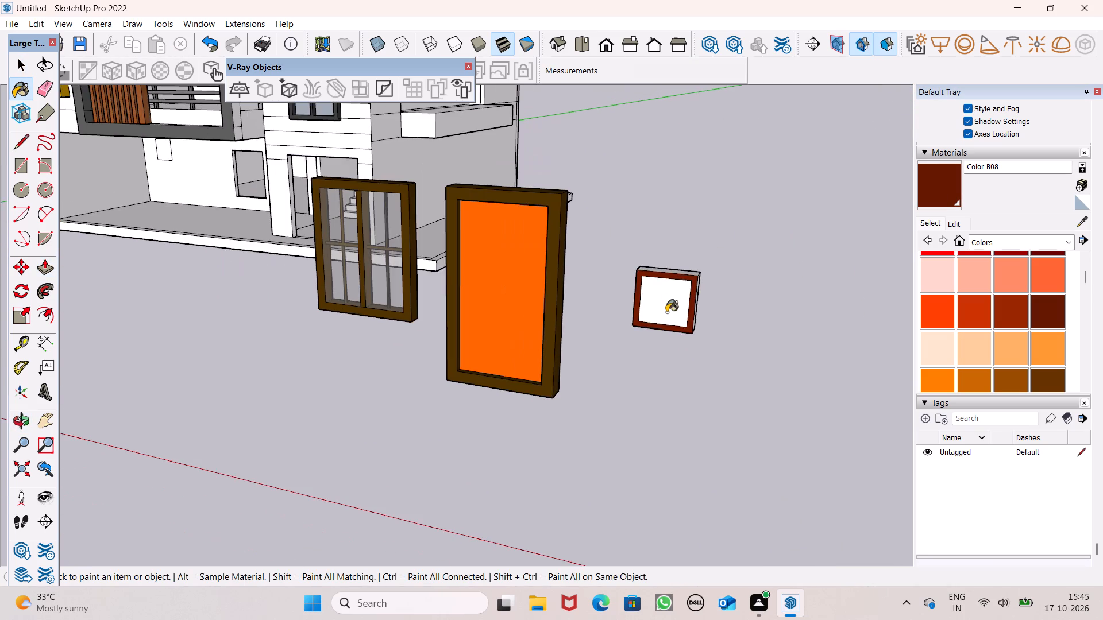
scroll(682, 286, "up", 8)
middle_click_drag(692, 300, 681, 436)
left_click(668, 379)
scroll(693, 335, "down", 2)
Paint the square frame's rear border, both outer sides, inner sides and inner bottom face with Color B08.
middle_click_drag(701, 425, 632, 437)
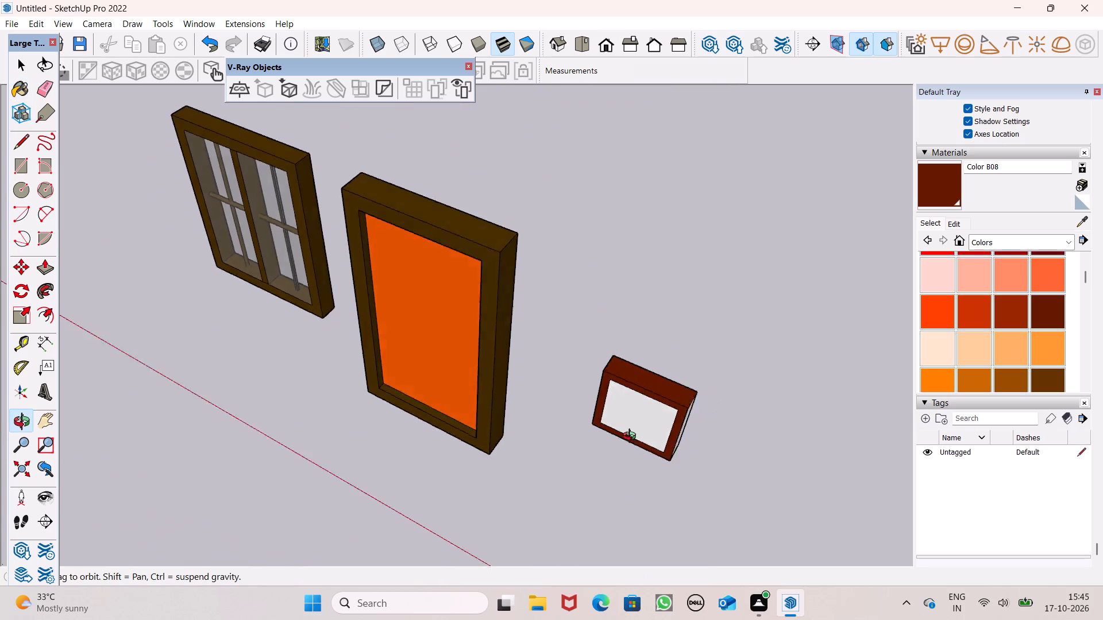
middle_click_drag(632, 437, 57, 313)
scroll(173, 309, "up", 5)
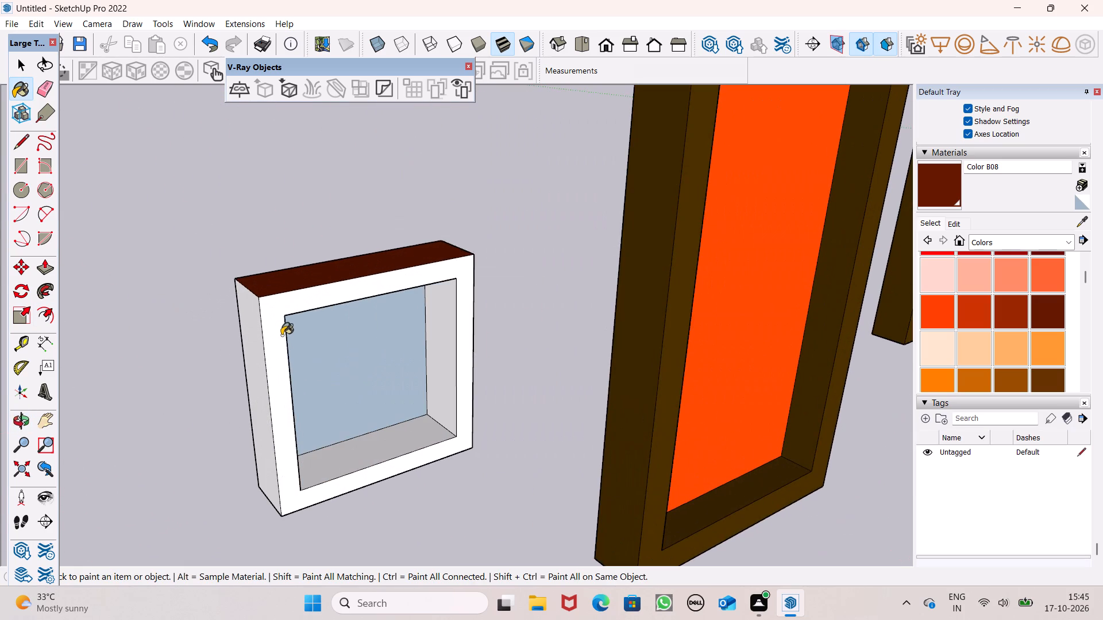
left_click(281, 334)
left_click(263, 328)
left_click(249, 328)
left_click_drag(358, 444, 362, 438)
left_click(435, 377)
middle_click_drag(437, 396, 26, 360)
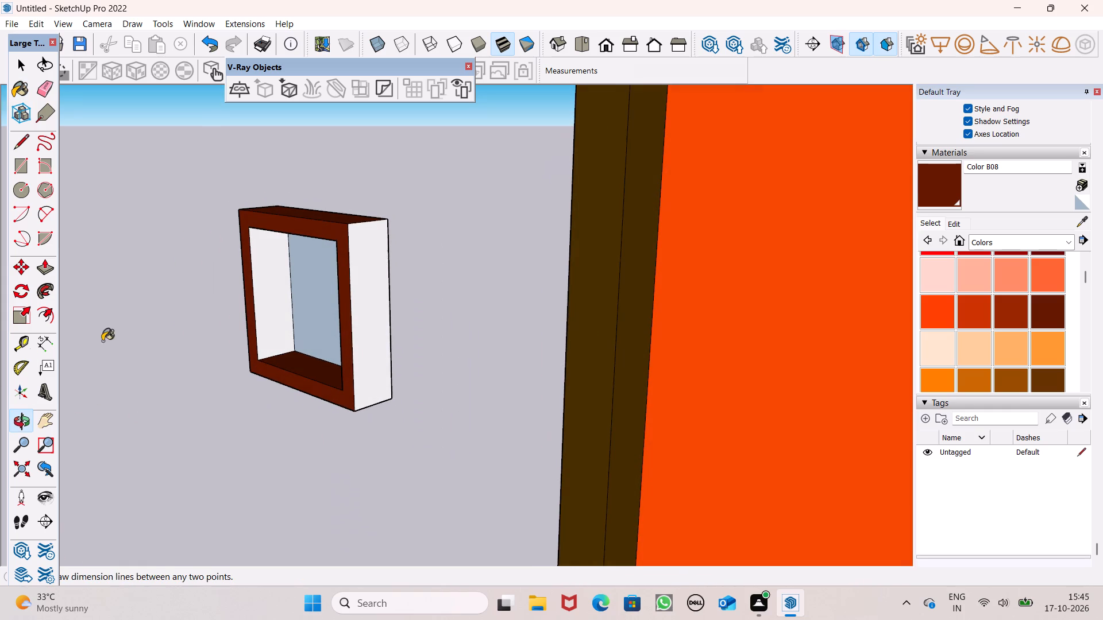
left_click(274, 313)
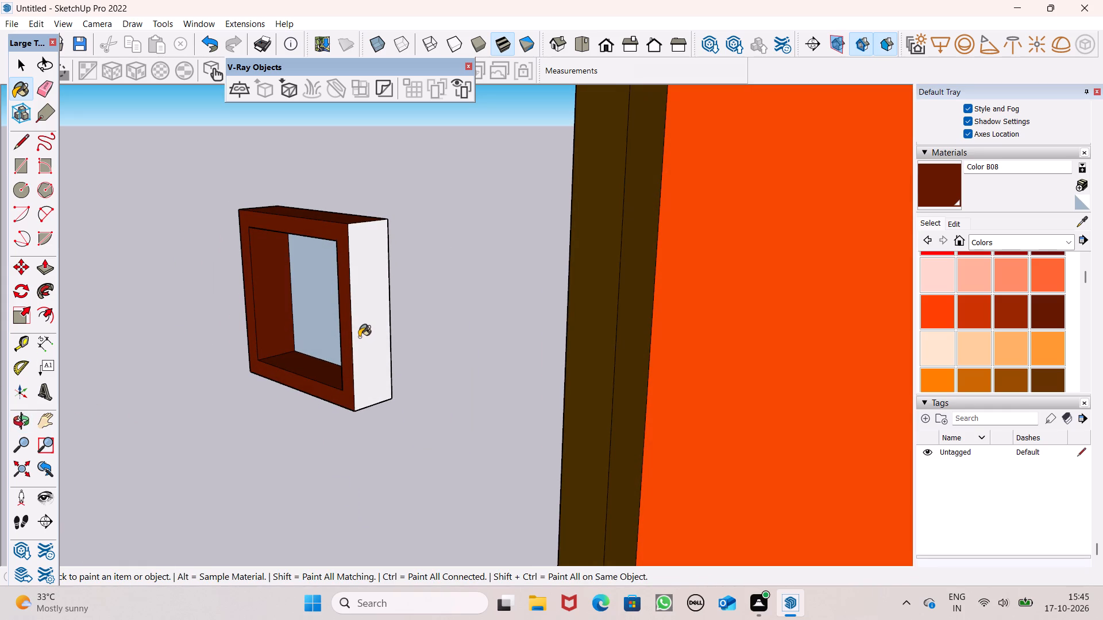
left_click(367, 331)
Paint the square frame's underside and inner top face with Color B08.
scroll(360, 356, "down", 1)
middle_click_drag(324, 398, 331, 141)
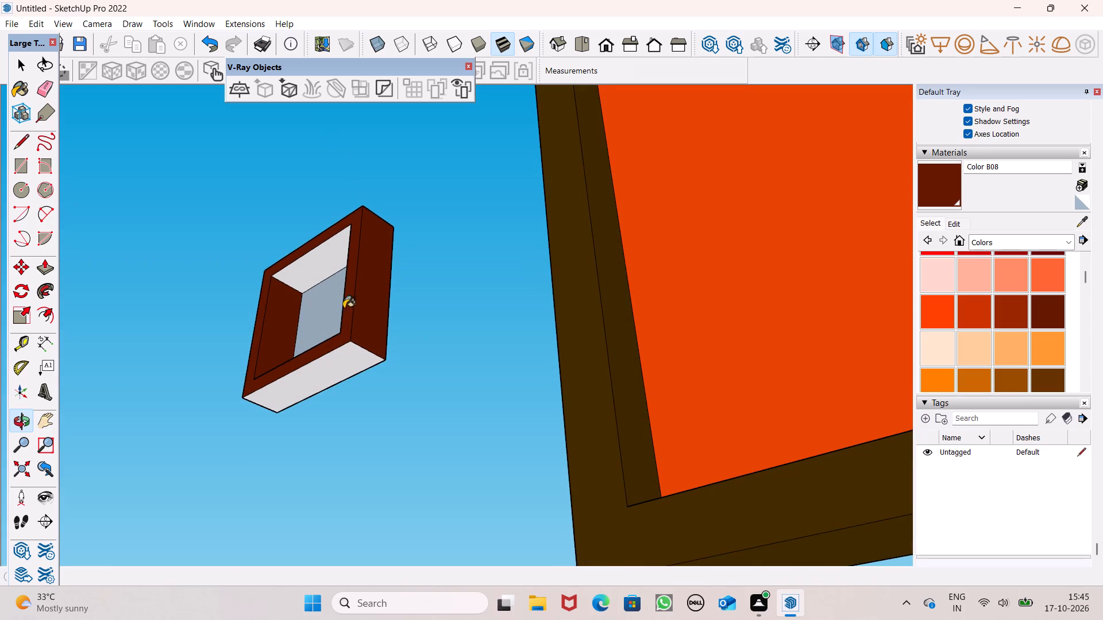
left_click_drag(308, 382, 308, 375)
left_click(322, 262)
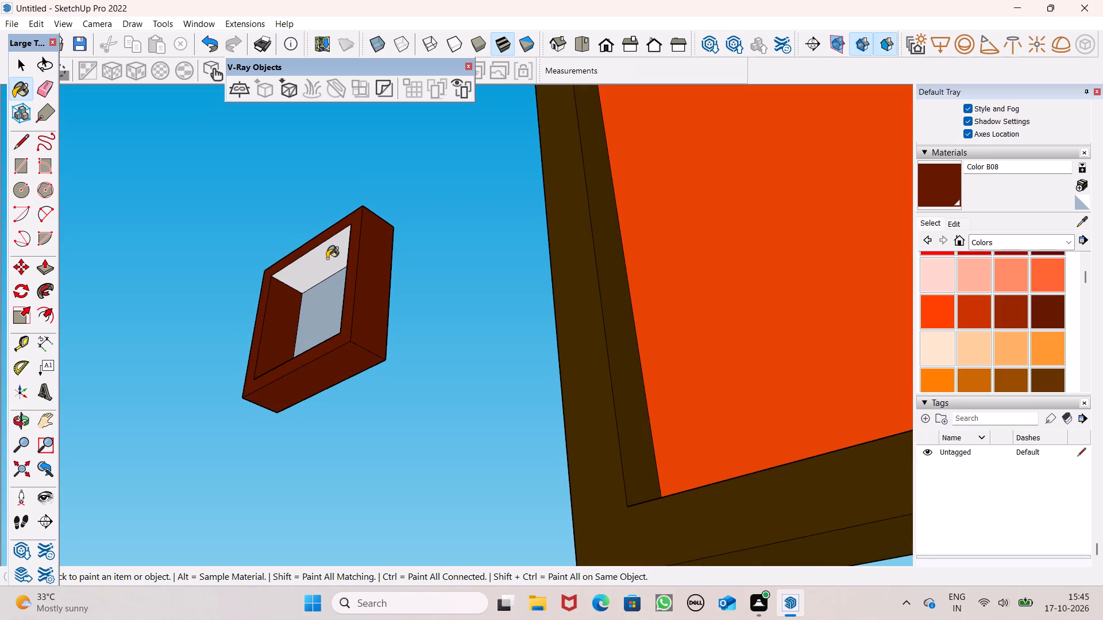
Darken the Color B08 material by setting its red value to 63.
middle_click_drag(348, 276, 581, 431)
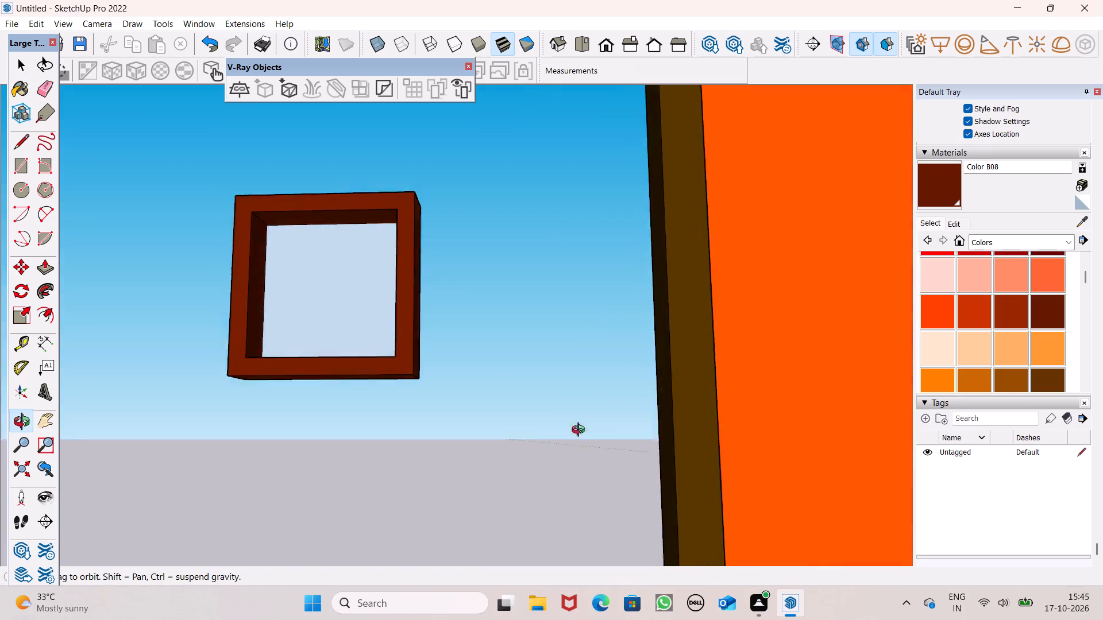
middle_click_drag(581, 431, 599, 436)
middle_click_drag(410, 344, 649, 428)
scroll(299, 491, "up", 1)
middle_click_drag(229, 493, 305, 503)
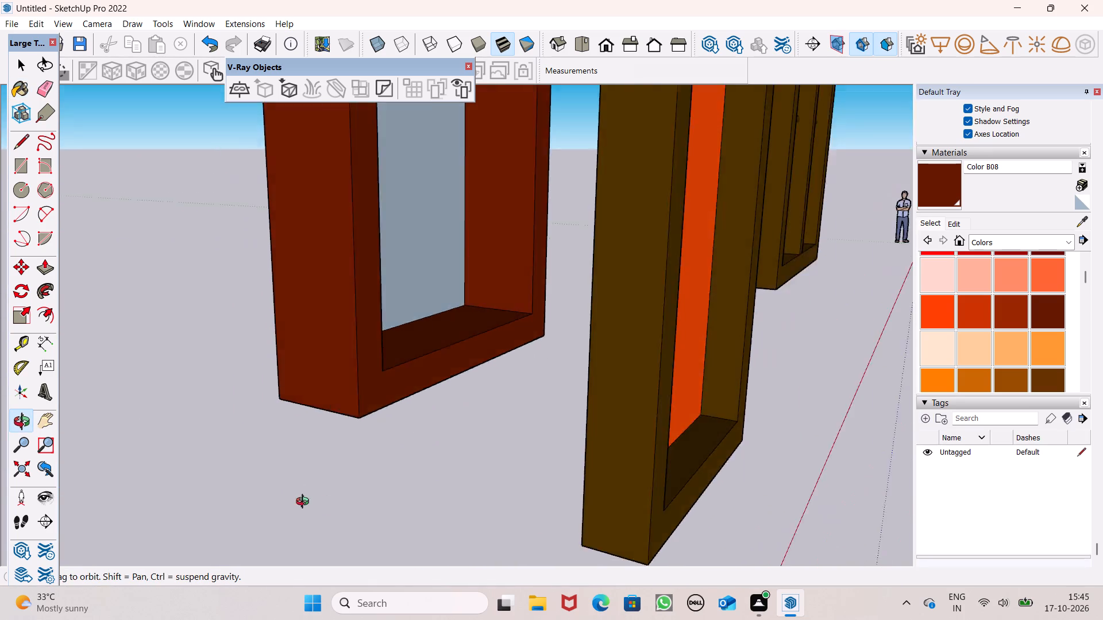
middle_click_drag(305, 503, 765, 497)
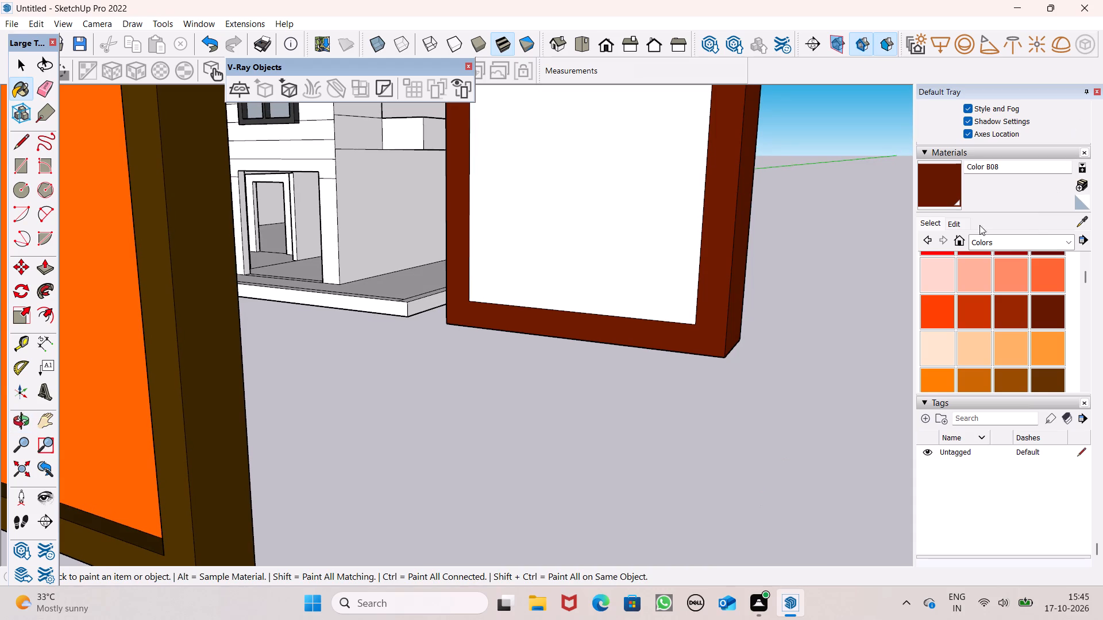
left_click(952, 226)
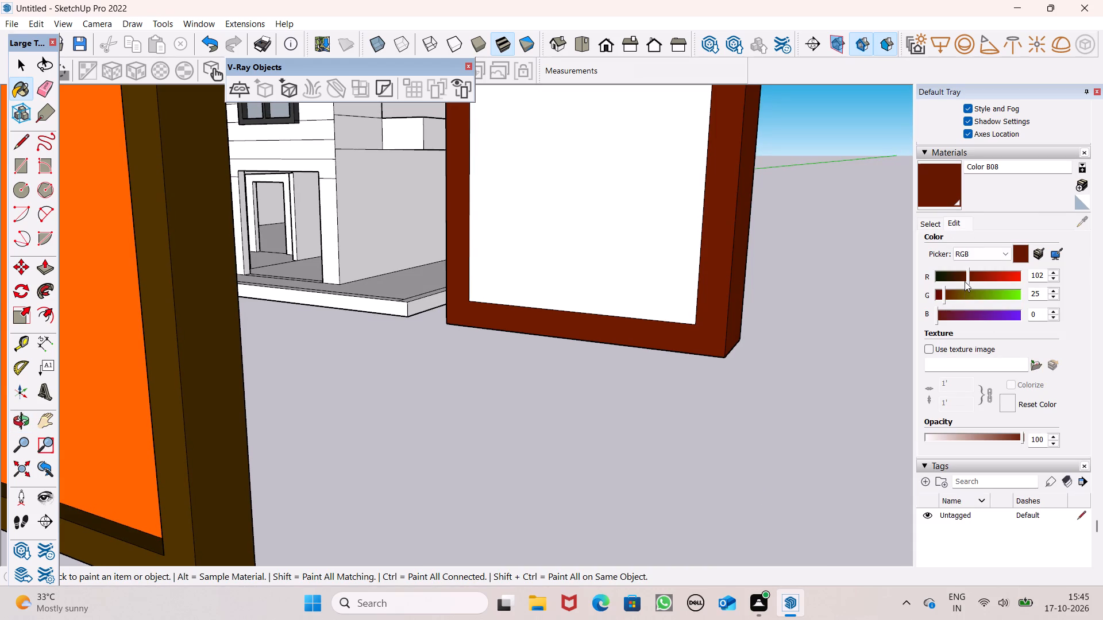
left_click_drag(965, 281, 958, 281)
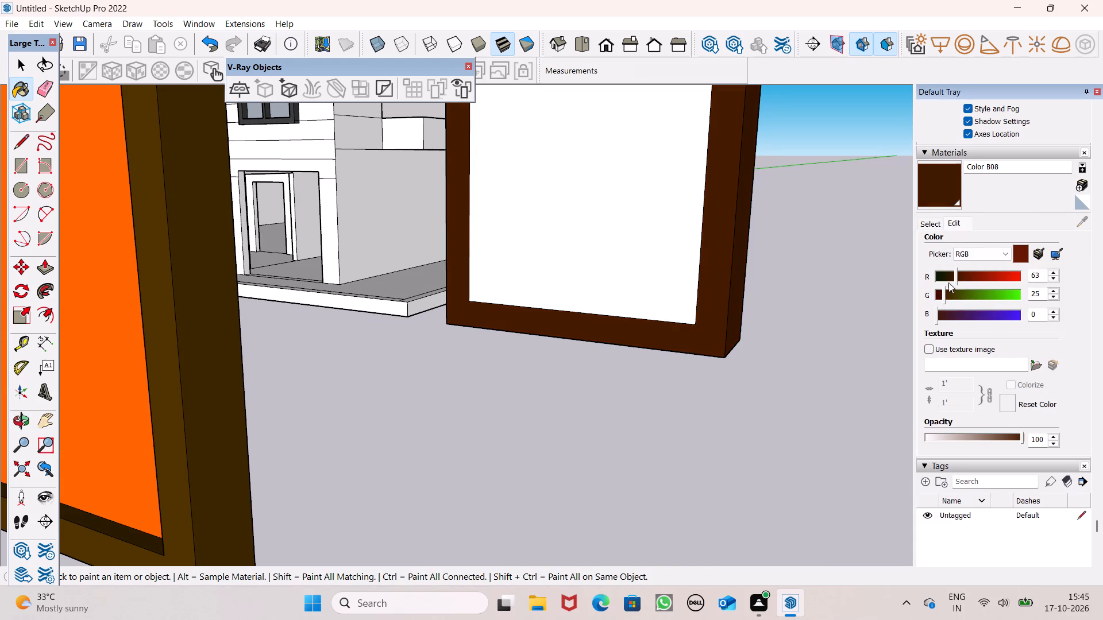
key("space")
key("space")
key("space")
left_click(569, 401)
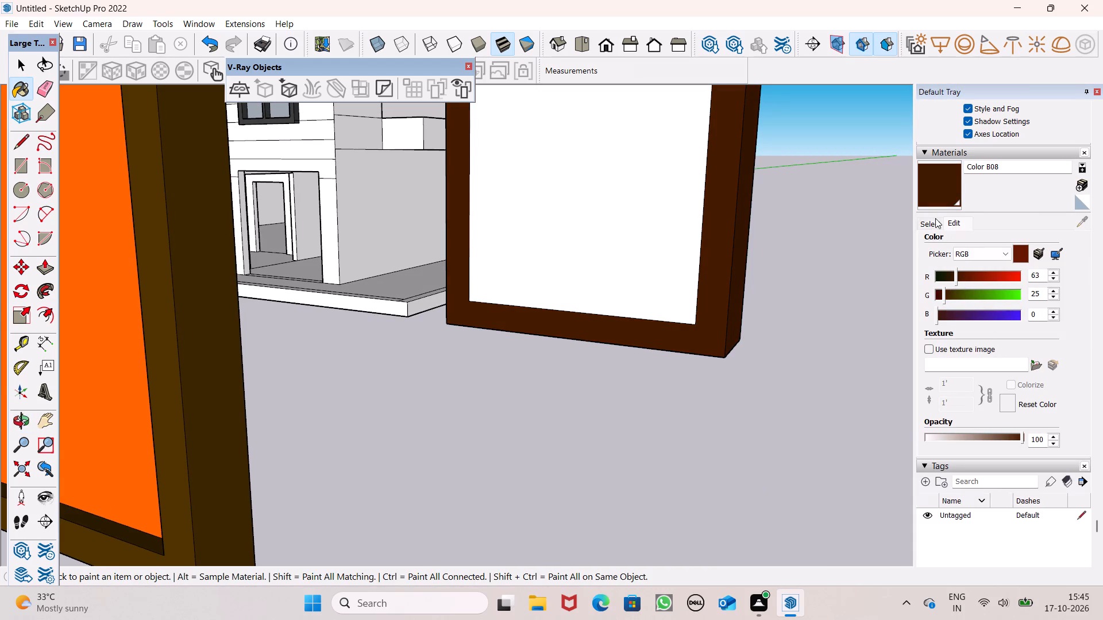
Paint the square frame's inner pane with Translucent Glass Gray from the Glass and Mirrors materials.
left_click(935, 218)
left_click(998, 237)
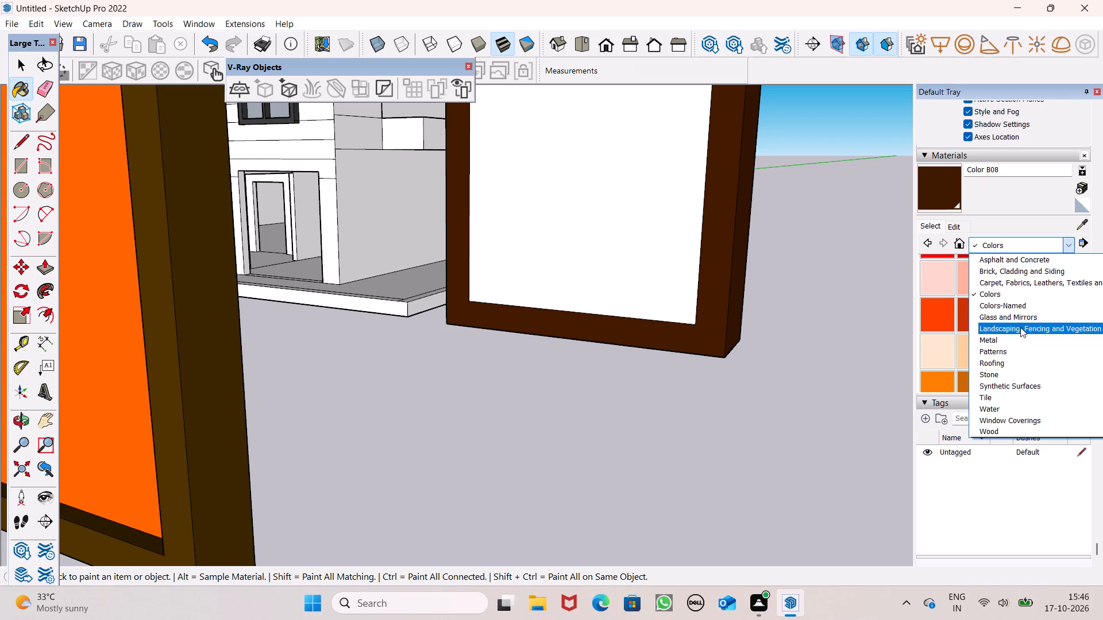
left_click(1020, 320)
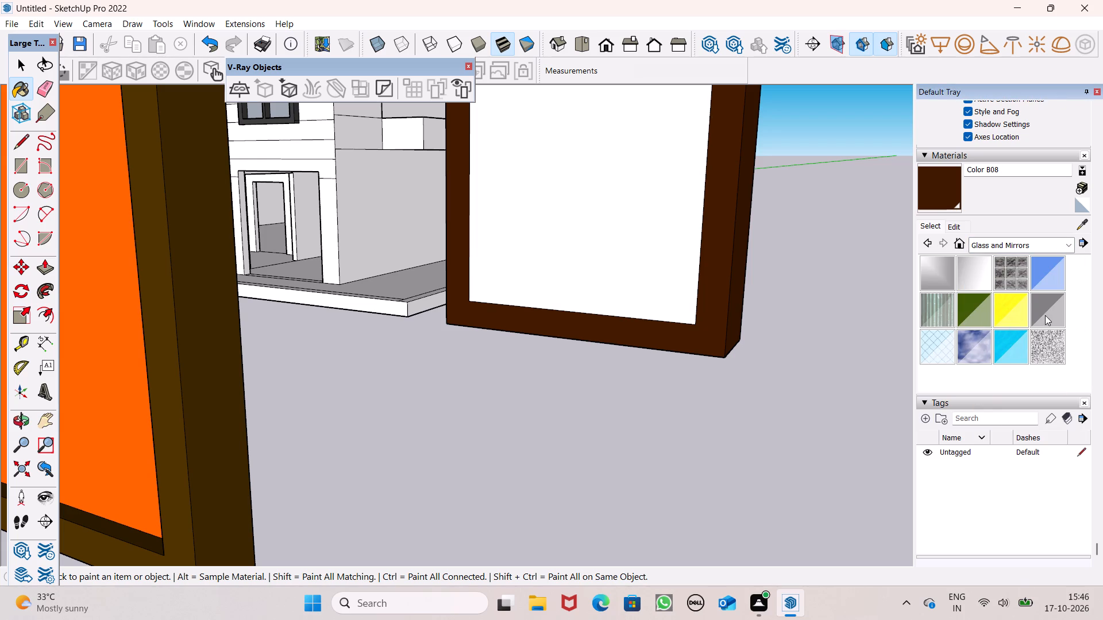
left_click(1050, 315)
left_click(611, 253)
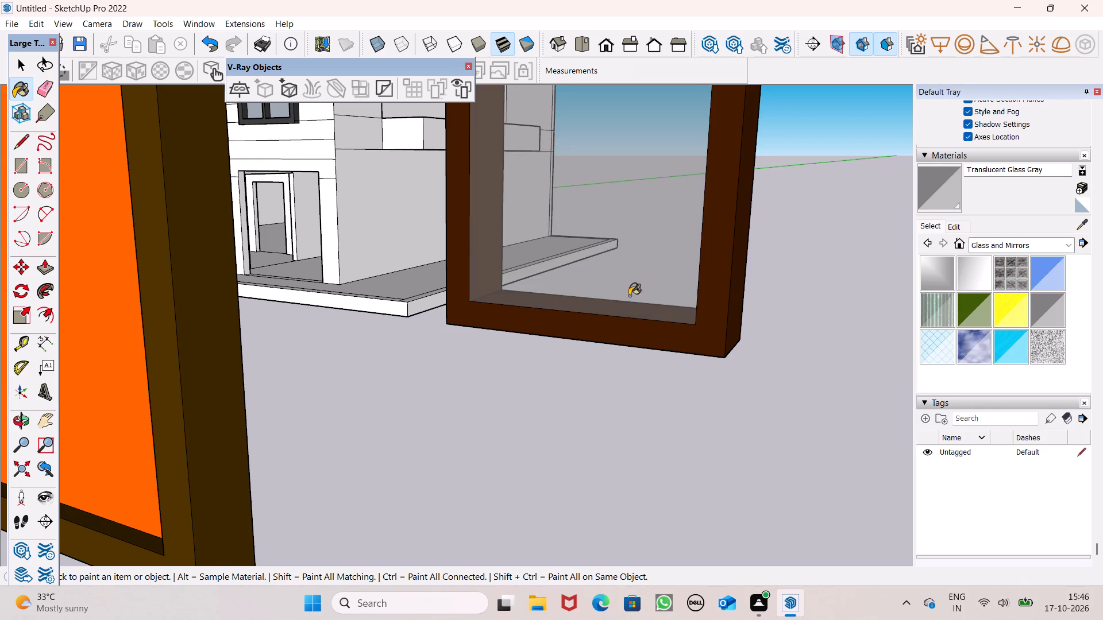
Group the orange door panel together with its brown frame.
scroll(629, 297, "down", 1)
scroll(615, 363, "down", 3)
middle_click_drag(618, 364, 708, 371)
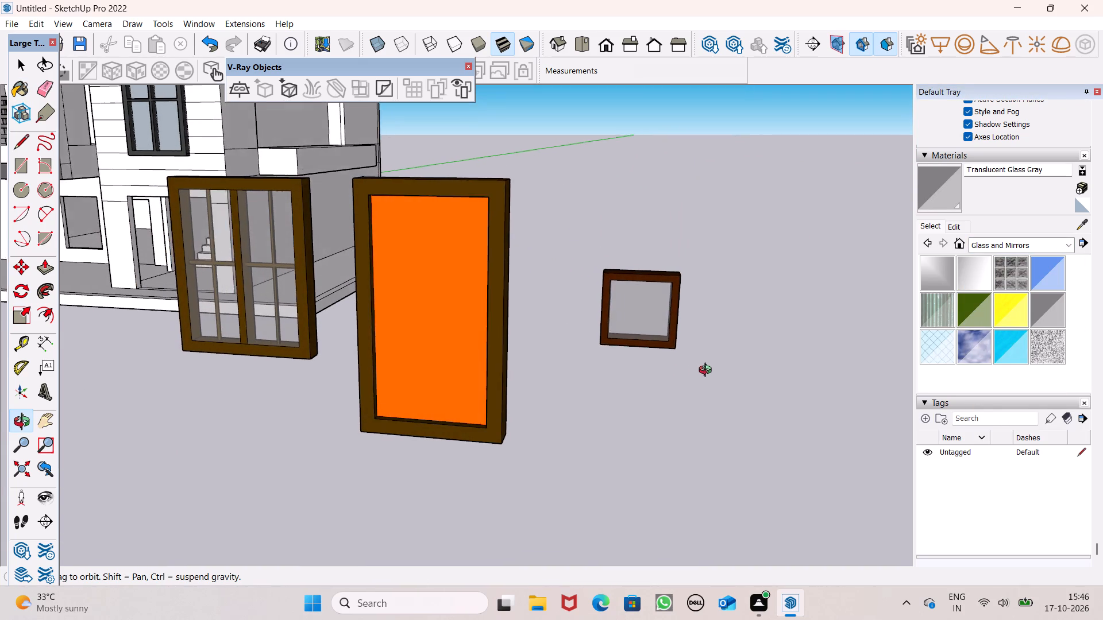
middle_click_drag(708, 371, 716, 361)
key("space")
scroll(660, 345, "up", 1)
scroll(658, 335, "down", 2)
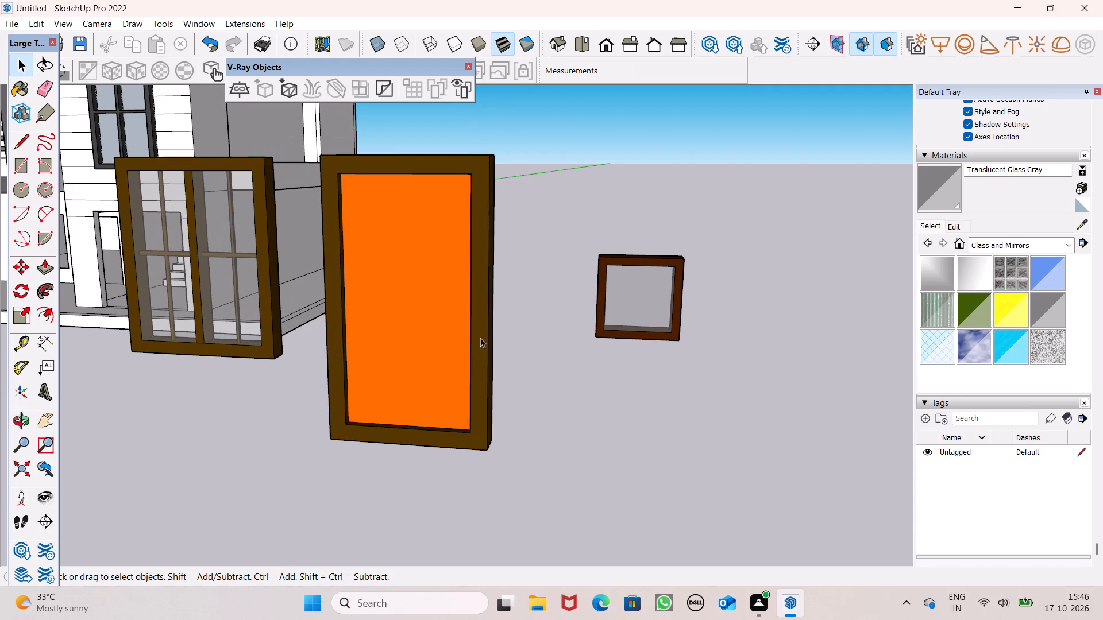
triple_click(405, 339)
double_click(405, 339)
right_click(404, 339)
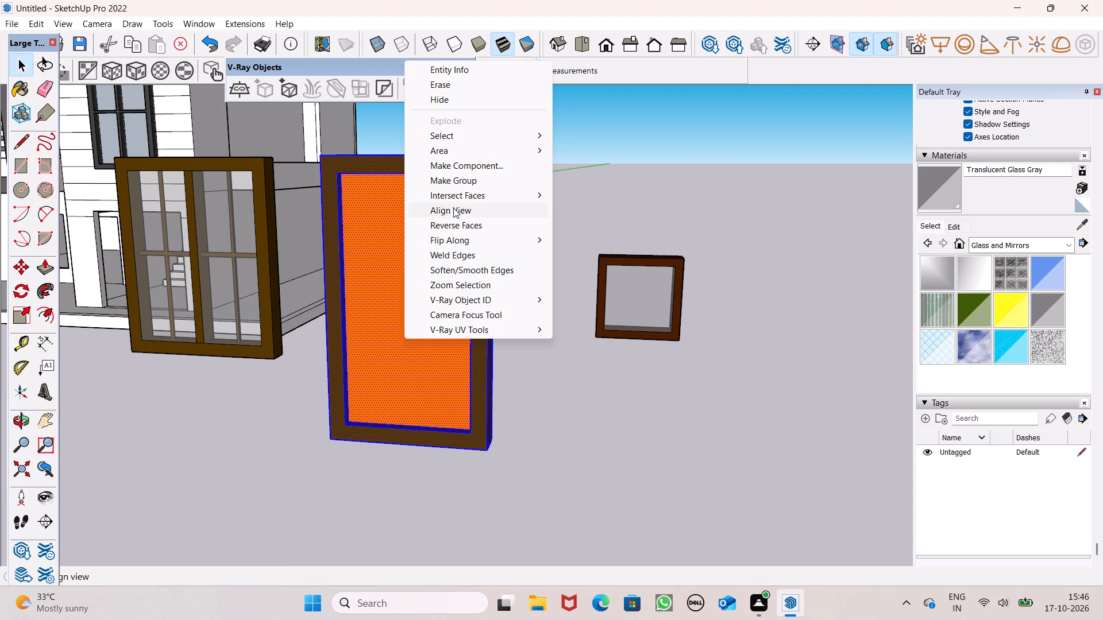
left_click(471, 180)
left_click(524, 432)
Group the freestanding glazed window with its brown frame and muntins.
scroll(529, 379, "down", 2)
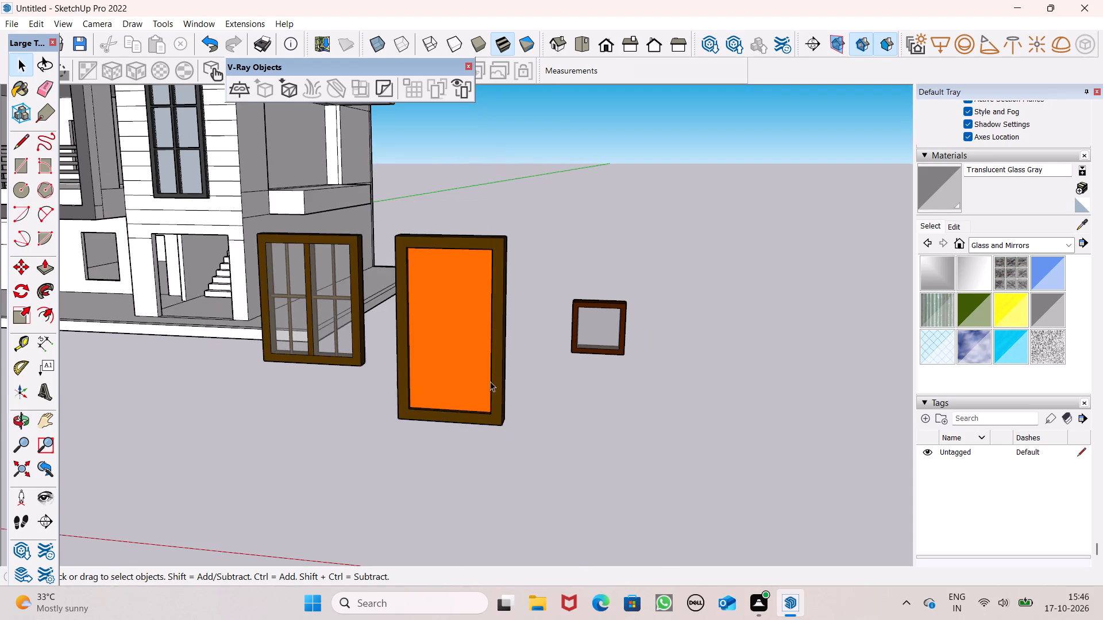
middle_click_drag(439, 386, 493, 384)
triple_click(322, 334)
left_click(322, 332)
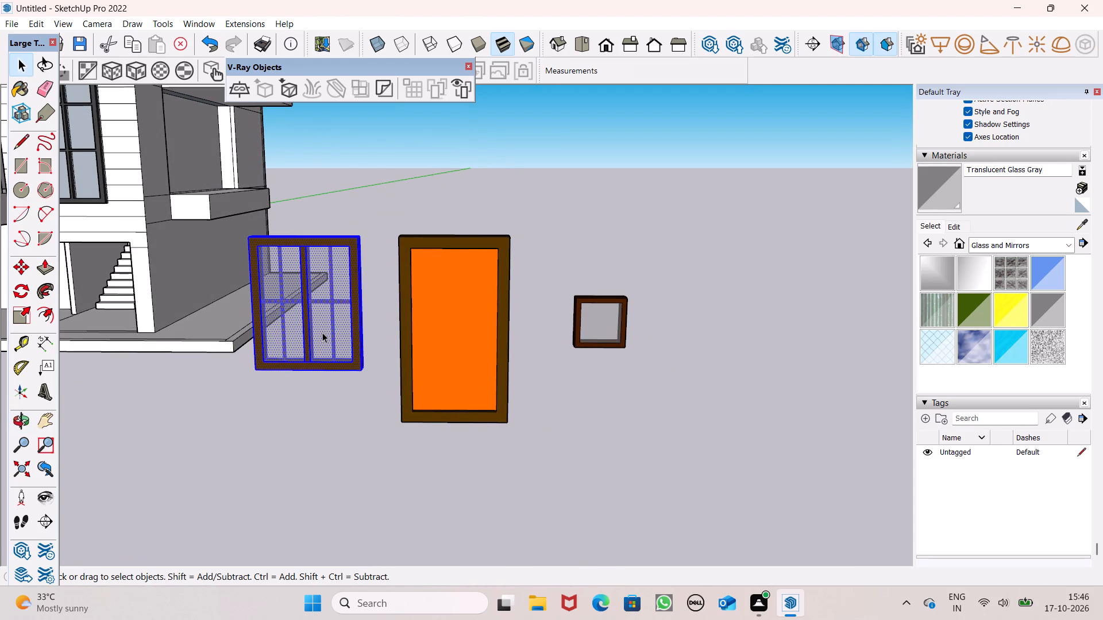
right_click(322, 332)
left_click(407, 123)
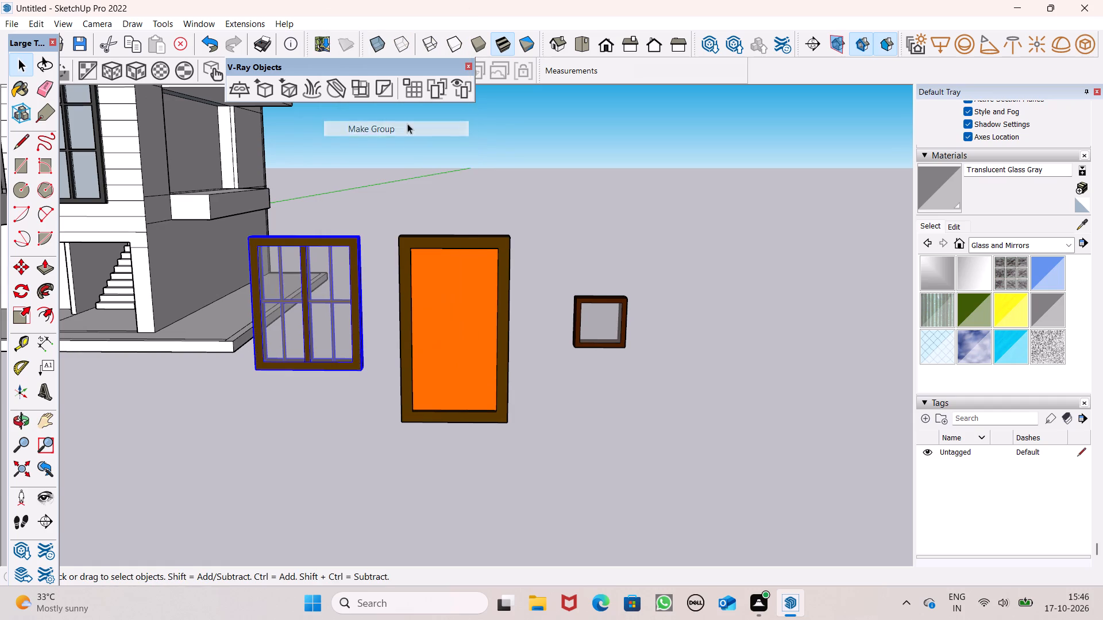
left_click(472, 199)
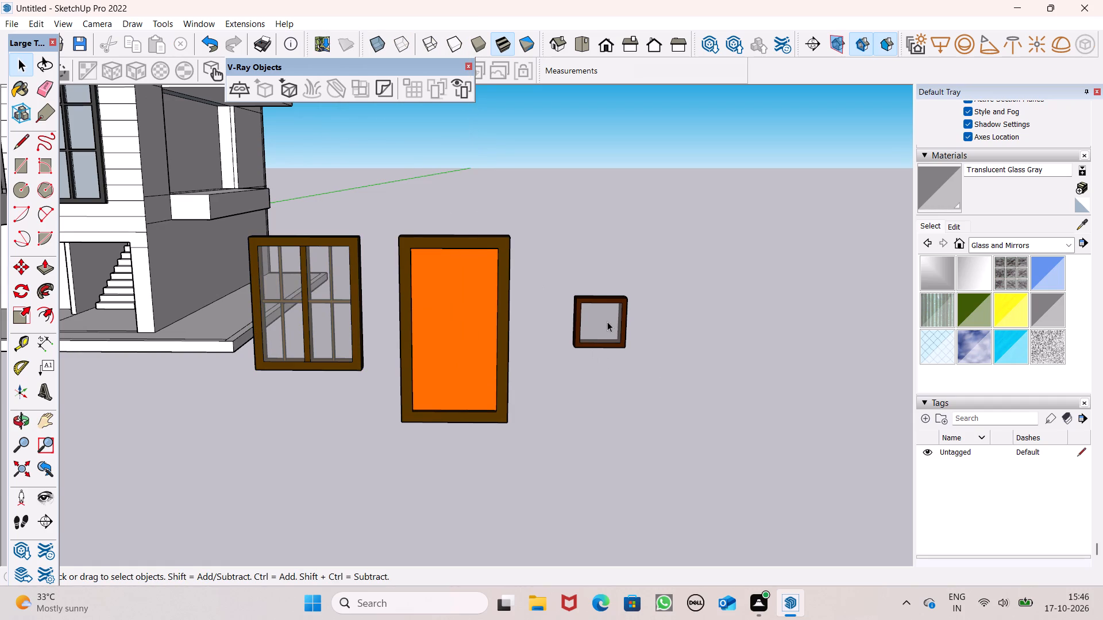
Group the small square window's frame and glass pane.
triple_click(607, 321)
left_click(607, 321)
right_click(607, 320)
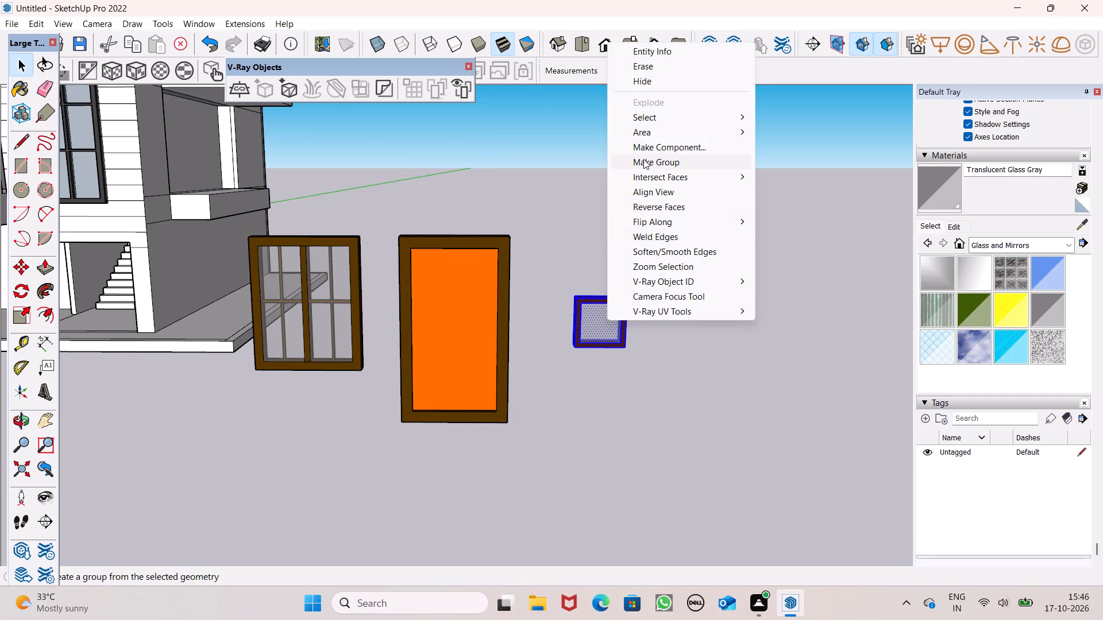
left_click(643, 159)
Move the orange door group from beside the house to the ground-floor facade near the doorway opening.
scroll(725, 316, "down", 4)
left_click_drag(673, 391, 672, 383)
scroll(675, 346, "down", 4)
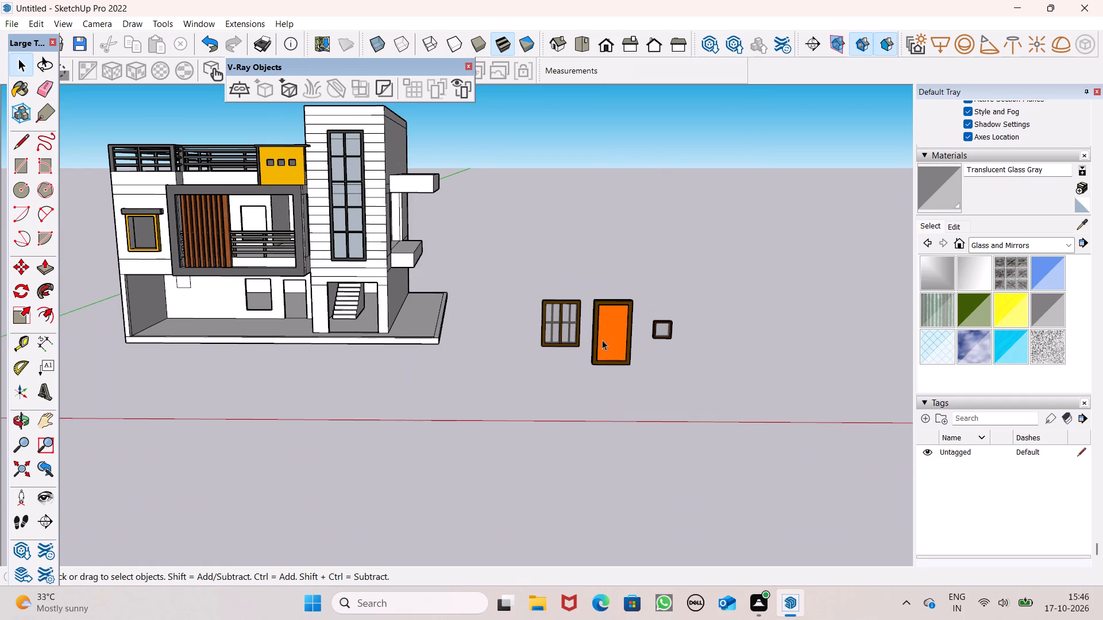
left_click(588, 339)
left_click(608, 344)
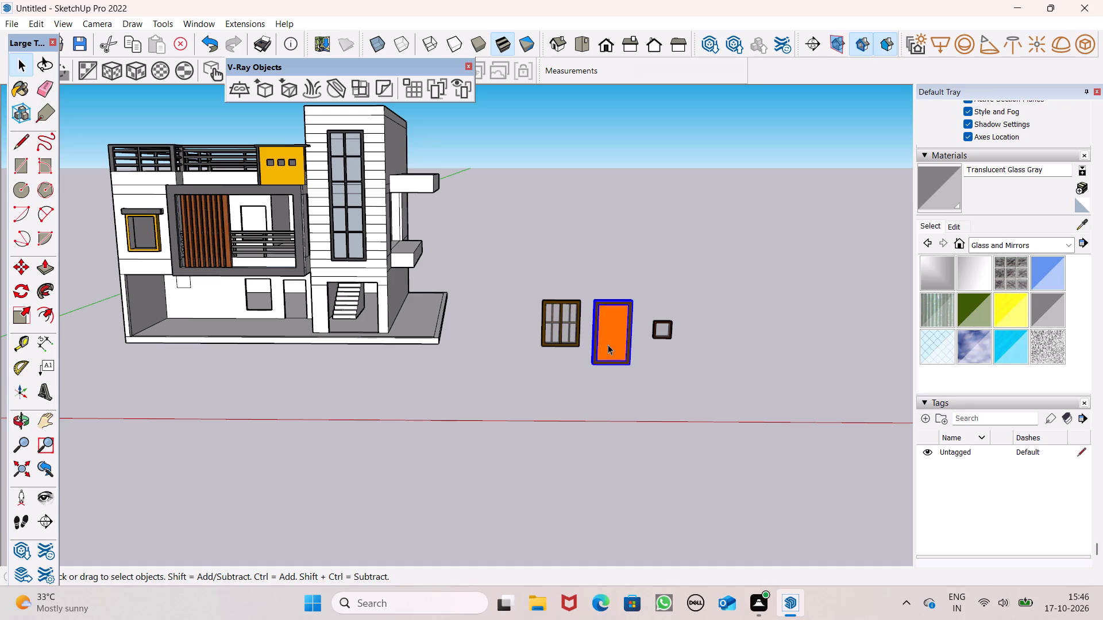
key("m")
key("Return")
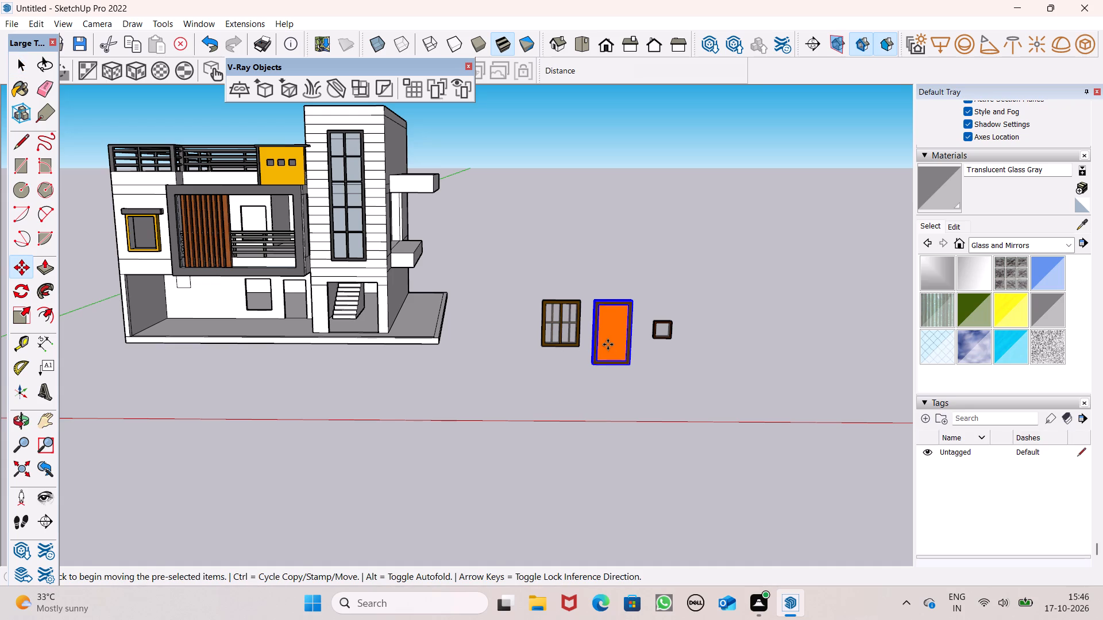
left_click_drag(633, 365, 307, 332)
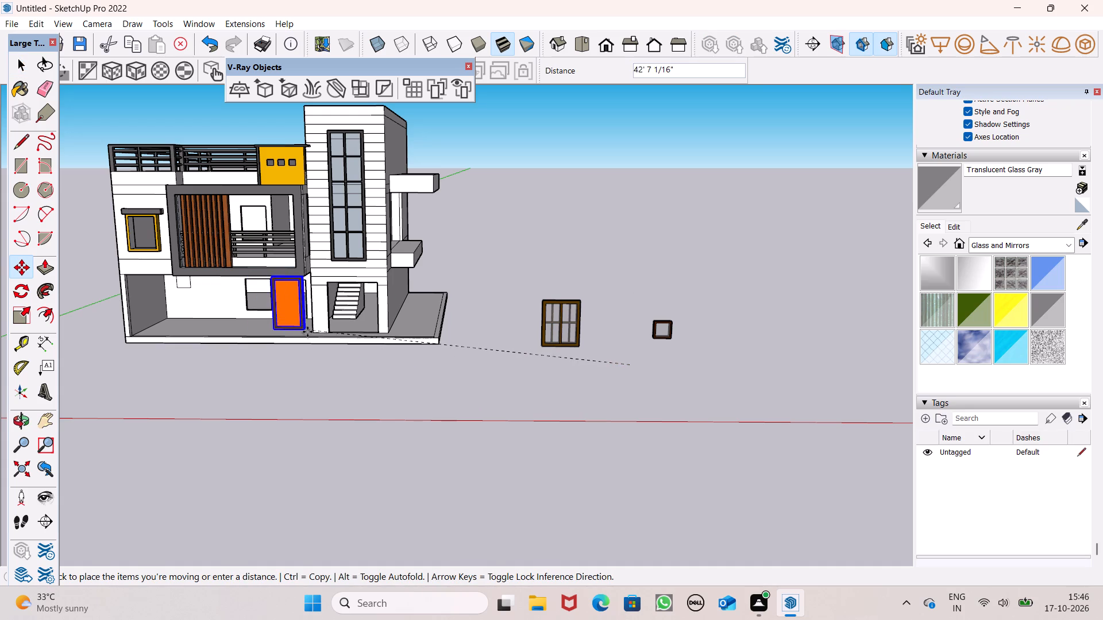
left_click_drag(307, 332, 295, 309)
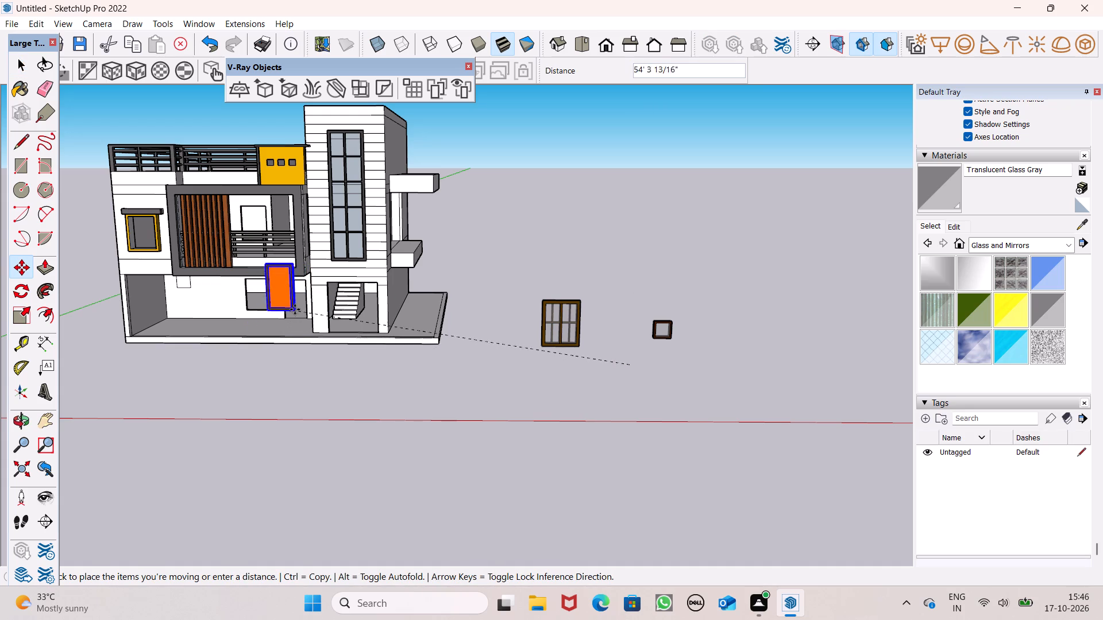
left_click_drag(295, 309, 296, 302)
Fit the orange door into the ground-floor doorway, matching its lower corner to the opening's bottom corner.
scroll(268, 295, "up", 9)
middle_click_drag(411, 389, 358, 408)
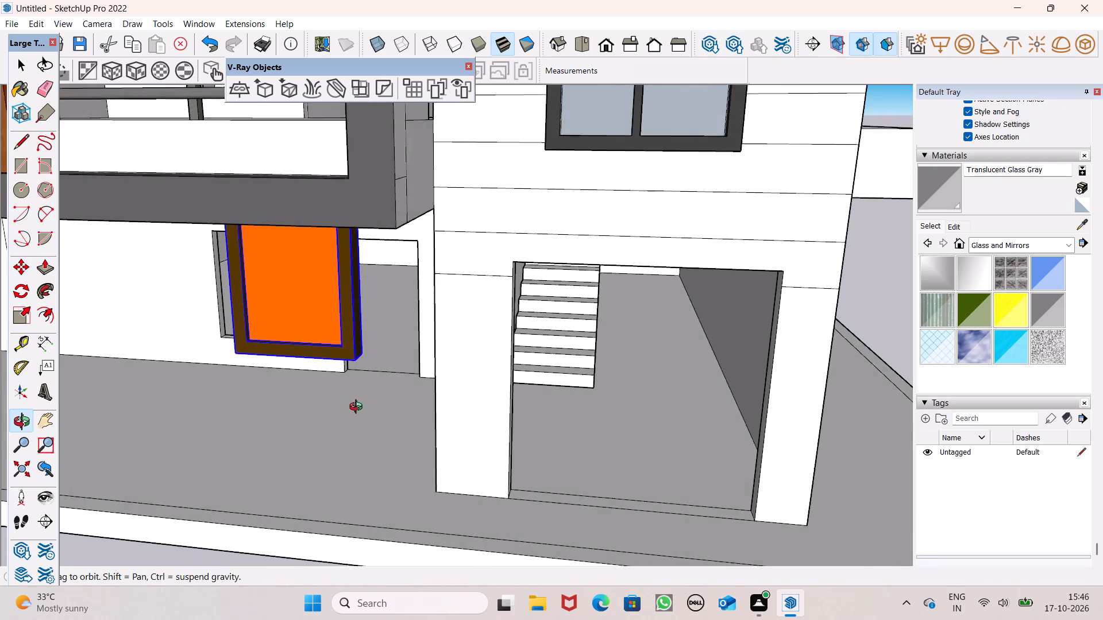
middle_click_drag(358, 408, 358, 401)
left_click_drag(354, 351, 421, 376)
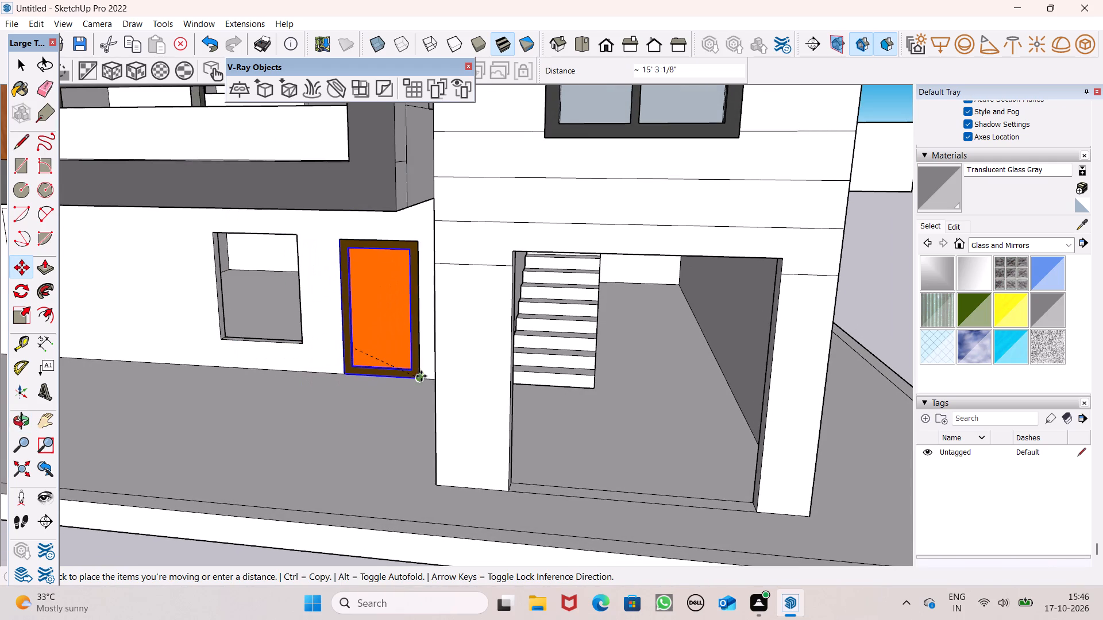
left_click_drag(421, 376, 424, 368)
scroll(395, 385, "up", 3)
middle_click_drag(416, 401, 476, 402)
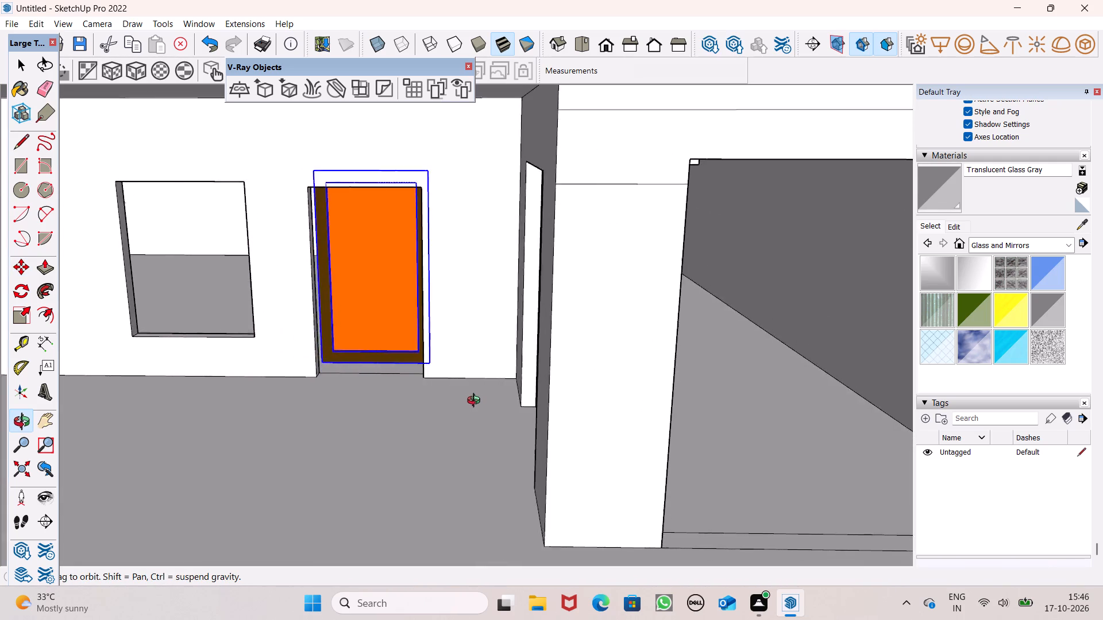
middle_click_drag(476, 402, 492, 401)
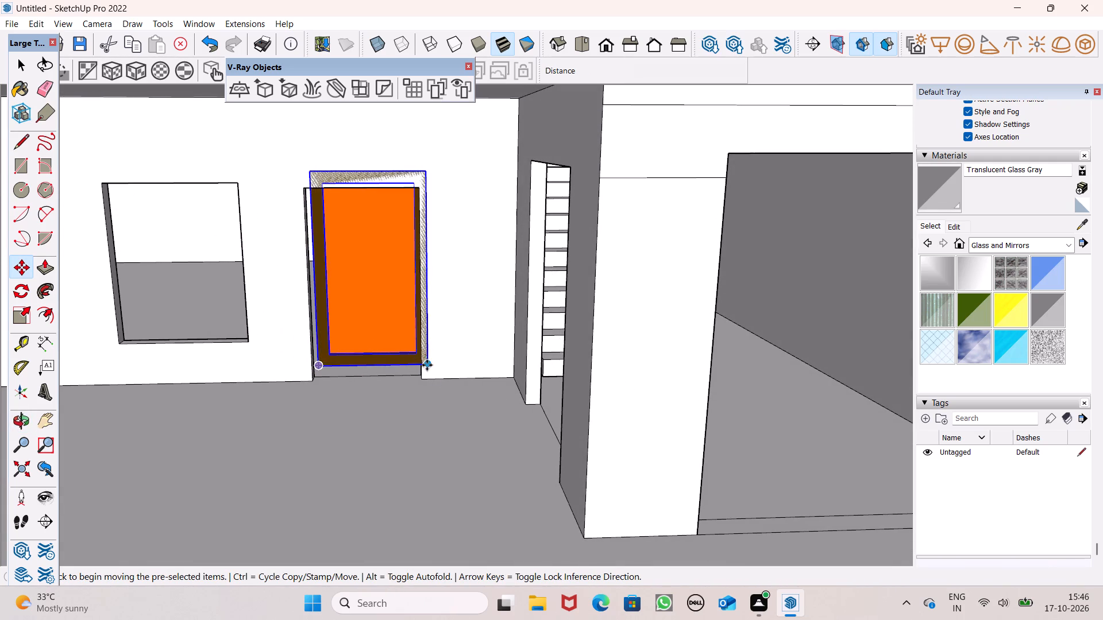
left_click_drag(426, 365, 423, 380)
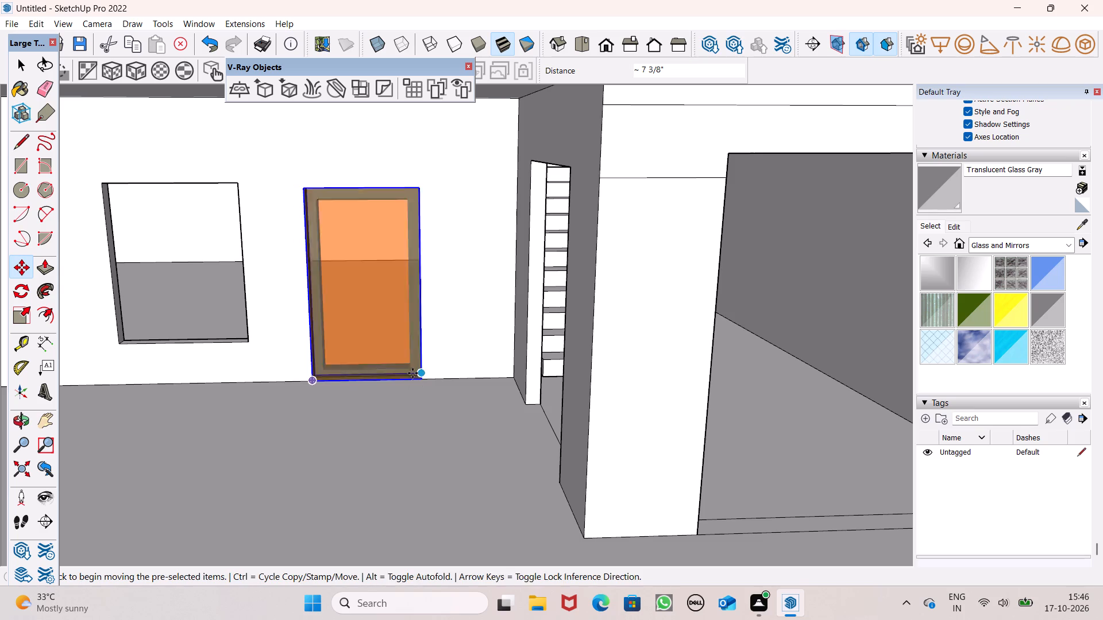
Copy the ground-floor orange door up to the first-floor balcony, near the opening beside the wooden slats.
scroll(412, 366, "down", 2)
scroll(335, 386, "down", 3)
key("space")
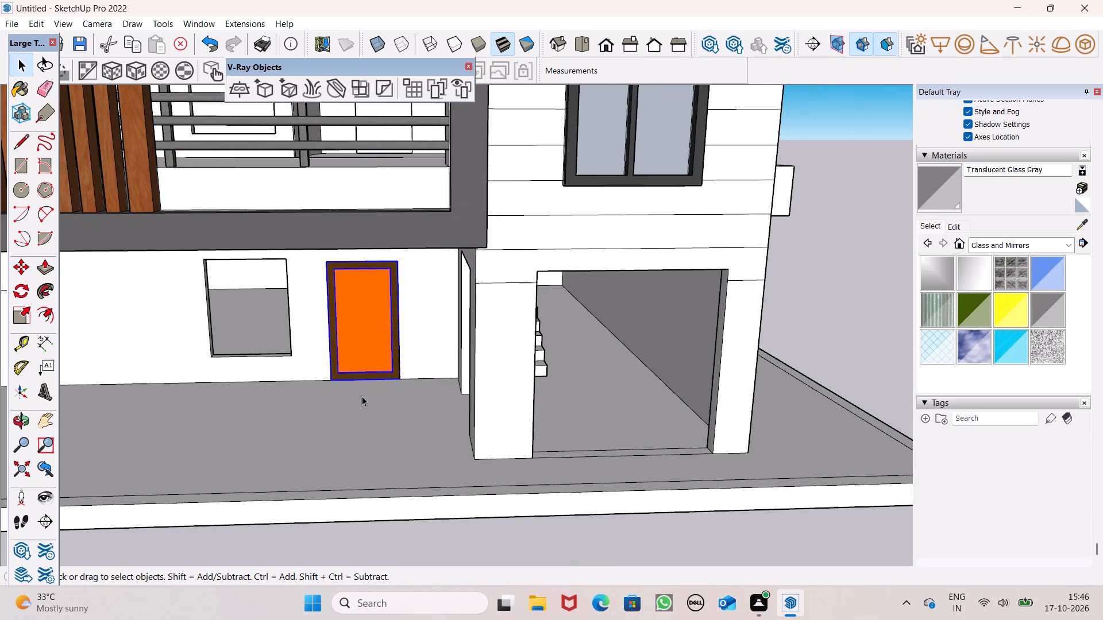
scroll(407, 397, "down", 1)
middle_click_drag(406, 412, 358, 435)
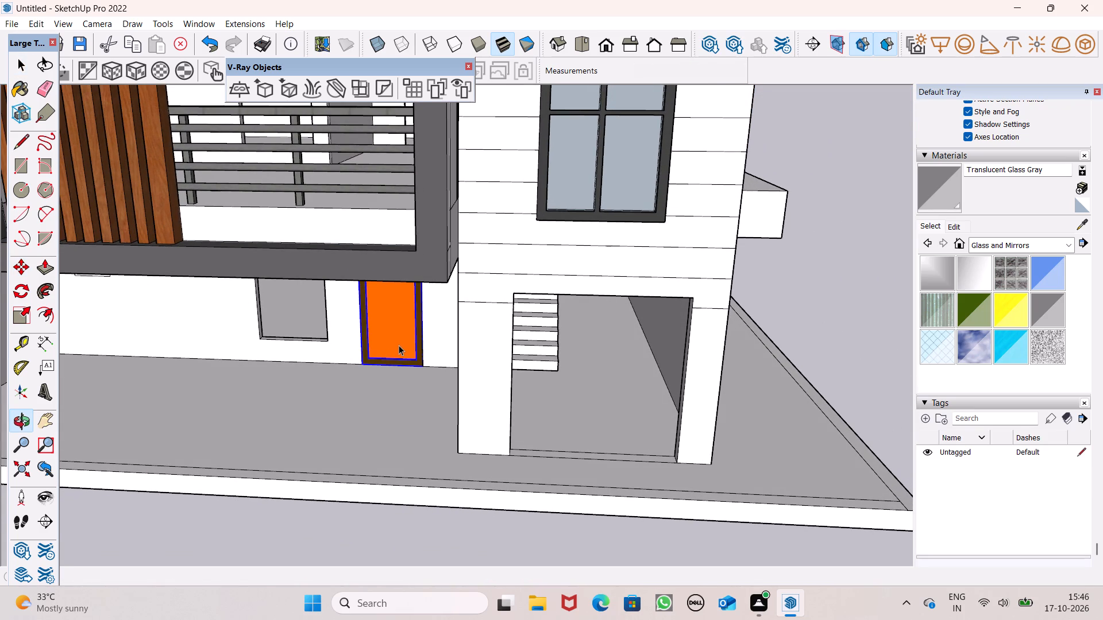
key("m")
key("Return")
scroll(394, 353, "down", 2)
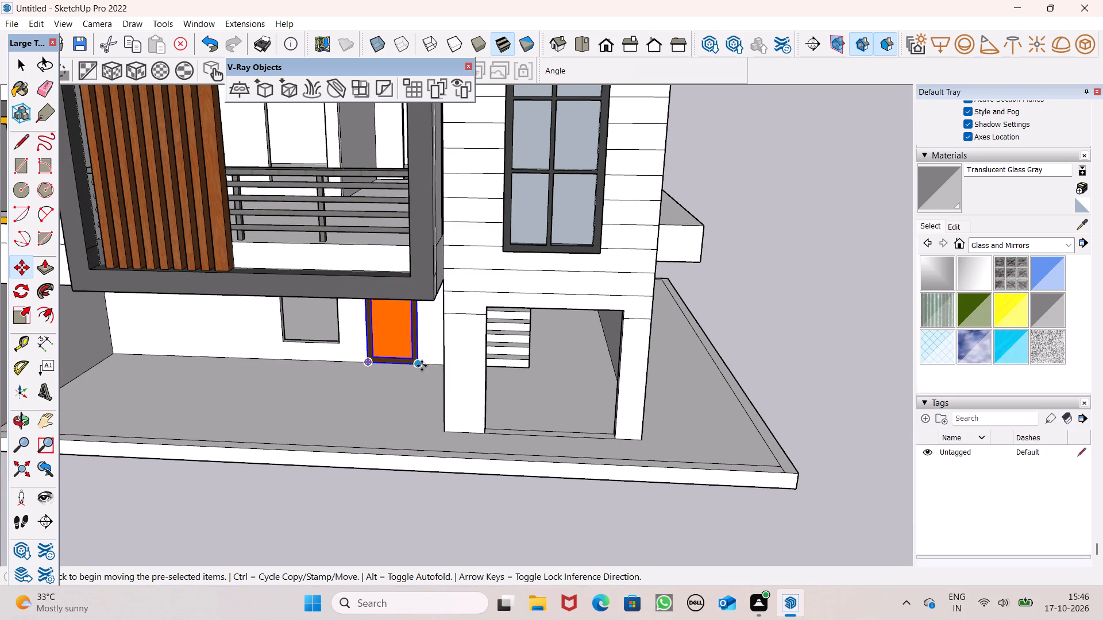
left_click_drag(421, 365, 342, 170)
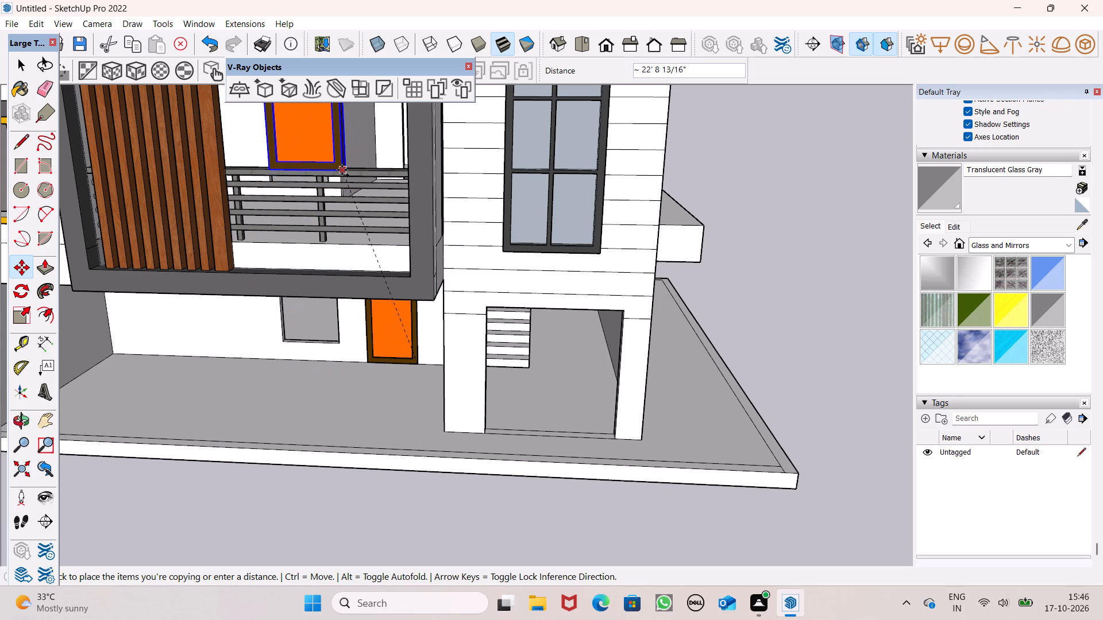
left_click_drag(342, 170, 333, 145)
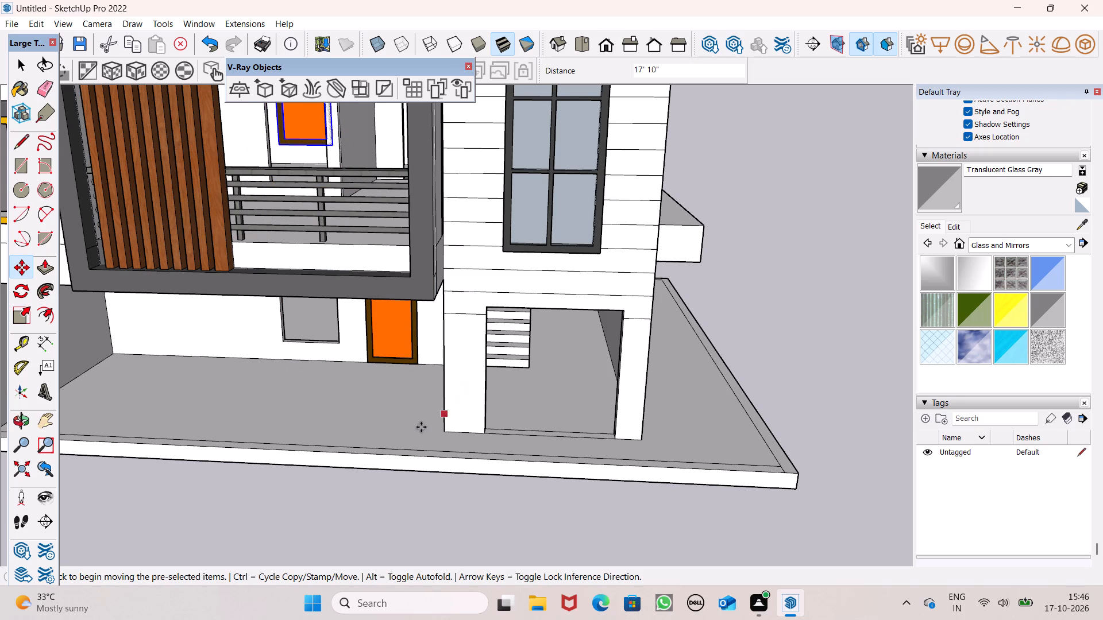
key("space")
left_click(302, 518)
Move the copied orange door across to the recessed doorway at the back of the first-floor balcony.
scroll(327, 362, "down", 5)
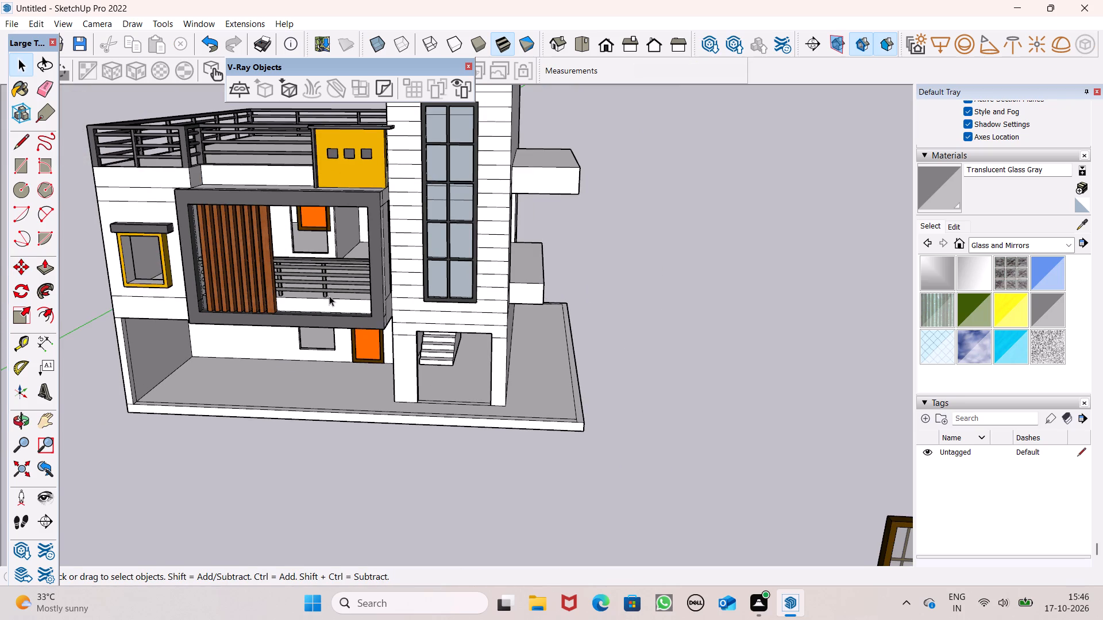
middle_click_drag(329, 289, 357, 234)
scroll(321, 189, "up", 3)
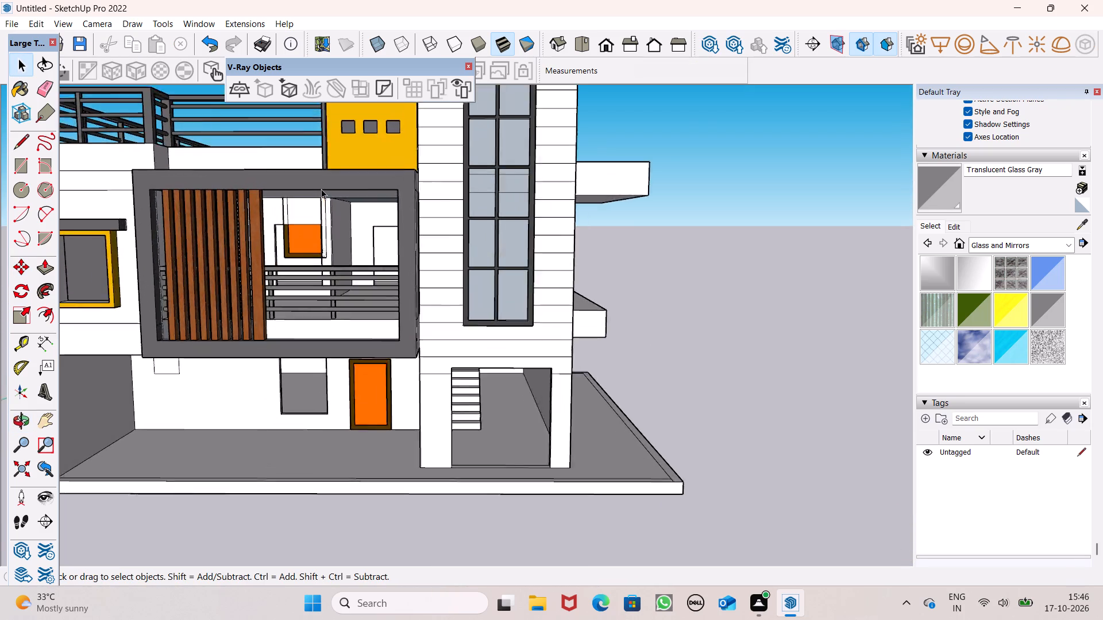
scroll(321, 189, "up", 4)
scroll(349, 226, "up", 1)
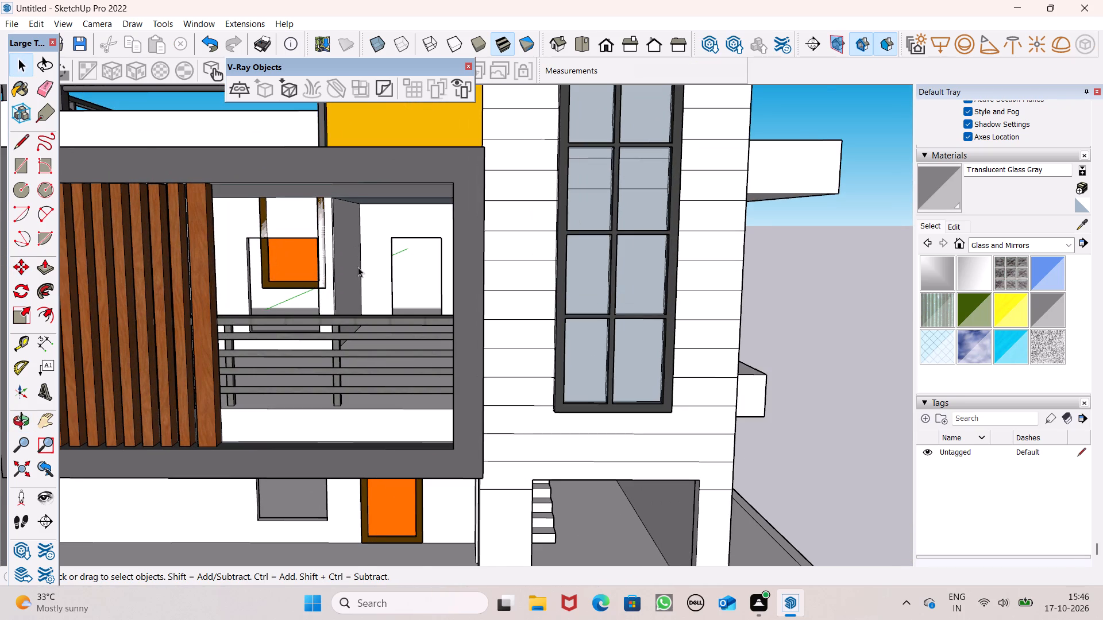
scroll(356, 265, "up", 2)
left_click(287, 278)
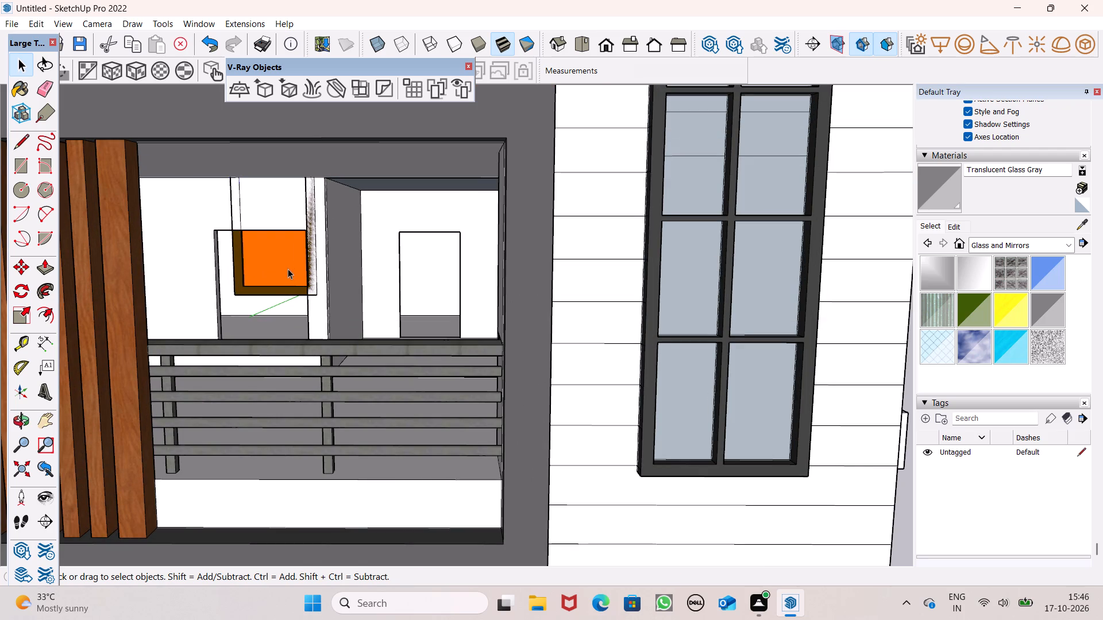
key("m")
key("Return")
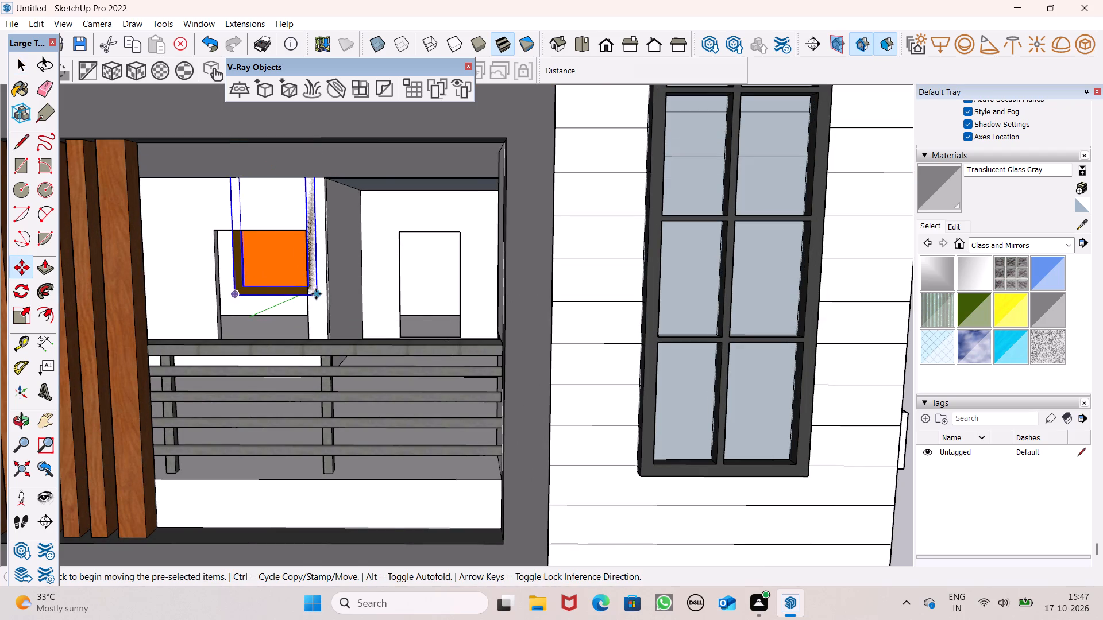
left_click_drag(316, 294, 467, 304)
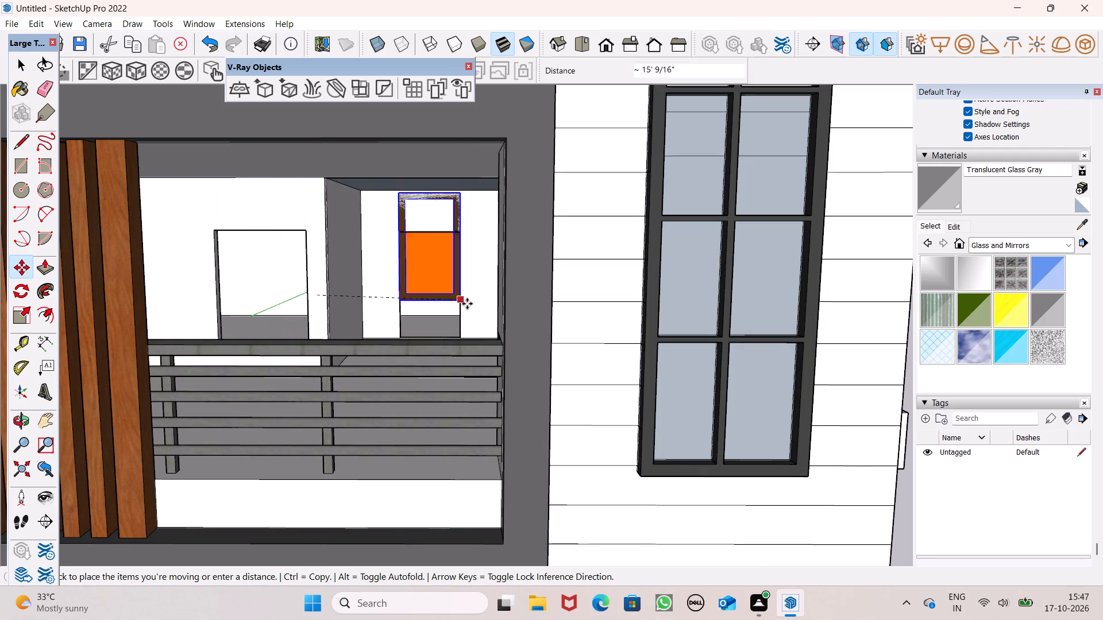
left_click_drag(467, 304, 469, 289)
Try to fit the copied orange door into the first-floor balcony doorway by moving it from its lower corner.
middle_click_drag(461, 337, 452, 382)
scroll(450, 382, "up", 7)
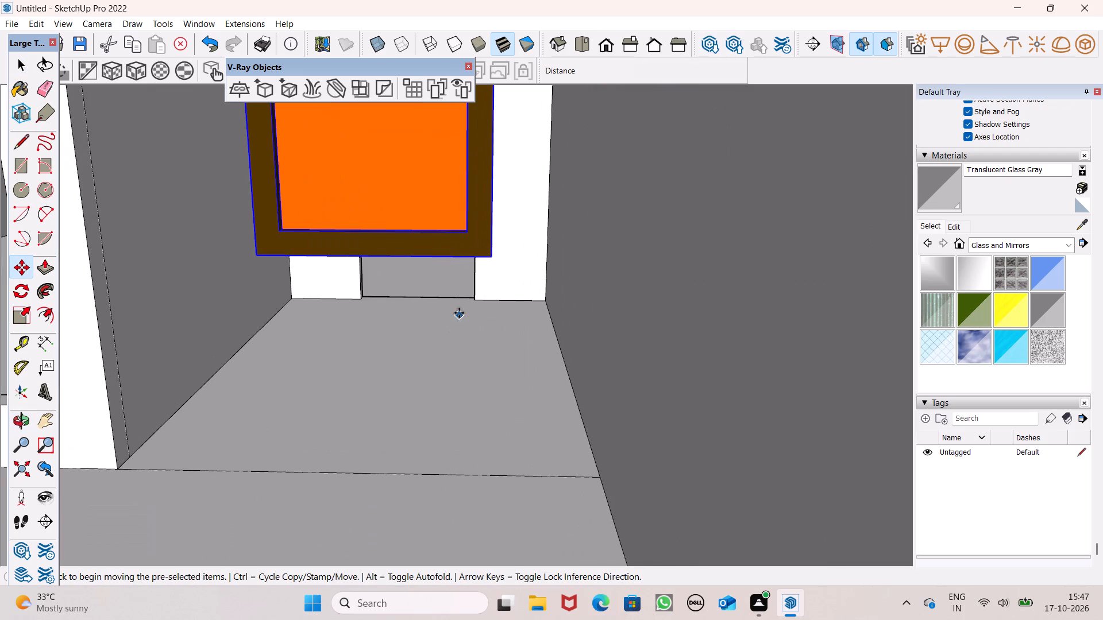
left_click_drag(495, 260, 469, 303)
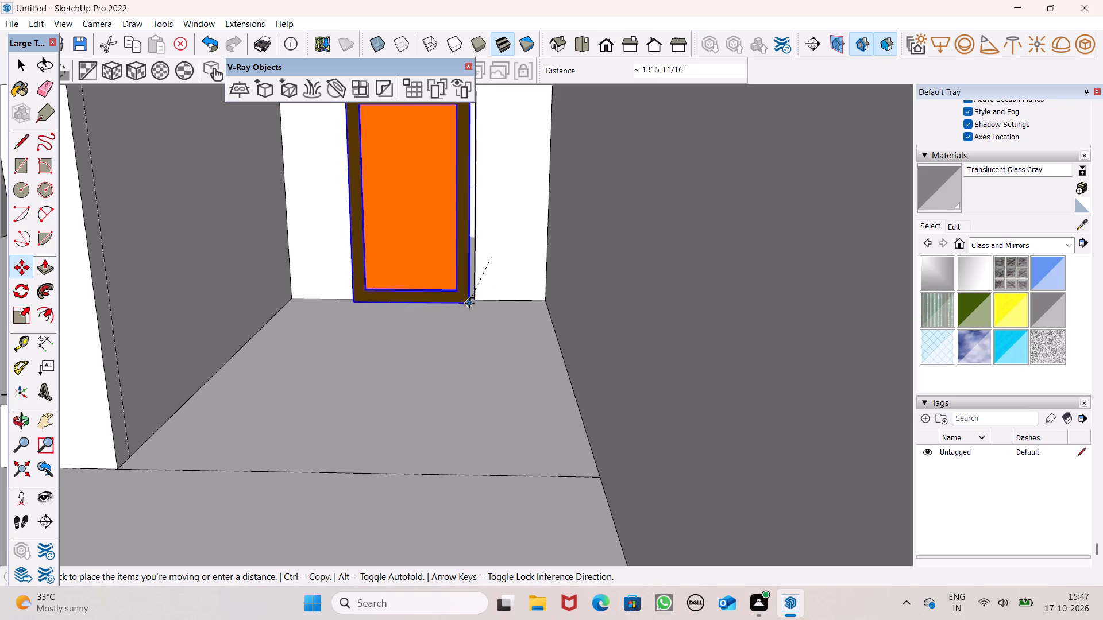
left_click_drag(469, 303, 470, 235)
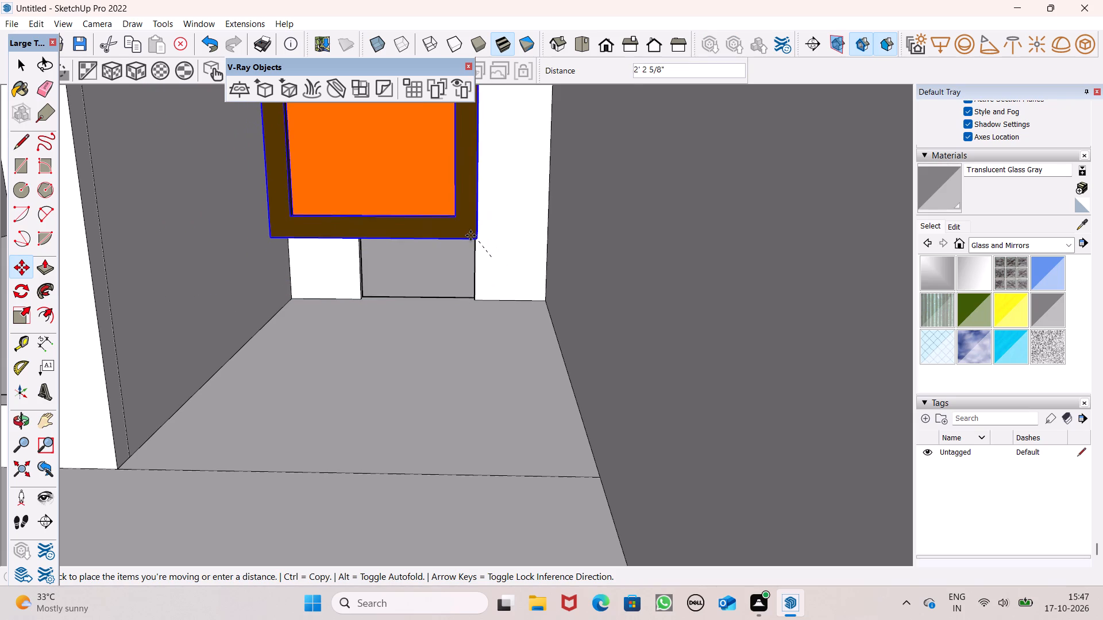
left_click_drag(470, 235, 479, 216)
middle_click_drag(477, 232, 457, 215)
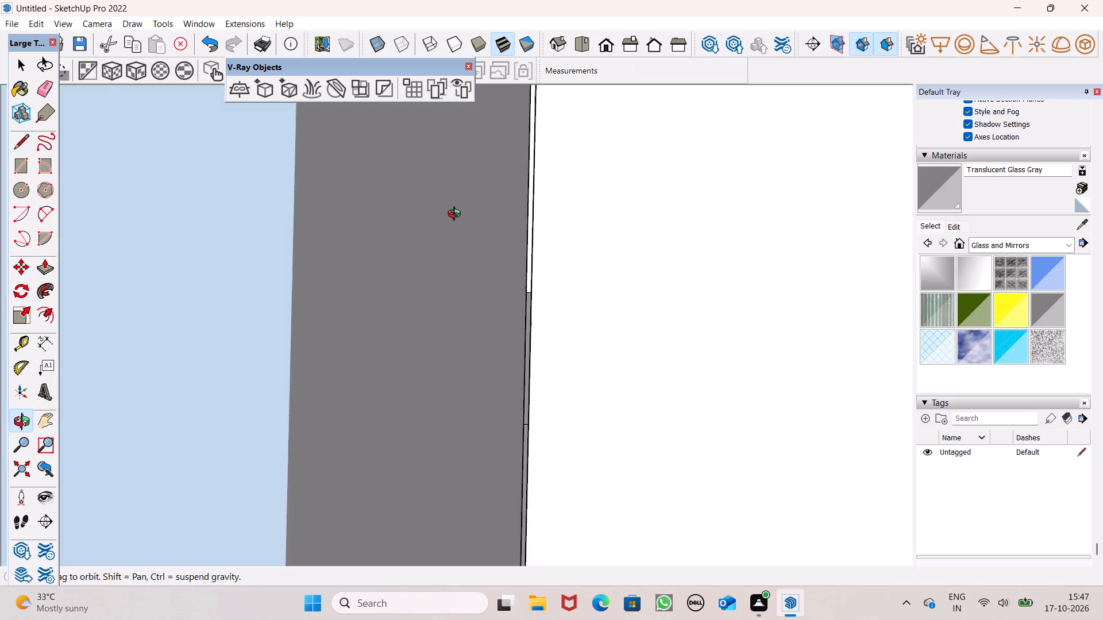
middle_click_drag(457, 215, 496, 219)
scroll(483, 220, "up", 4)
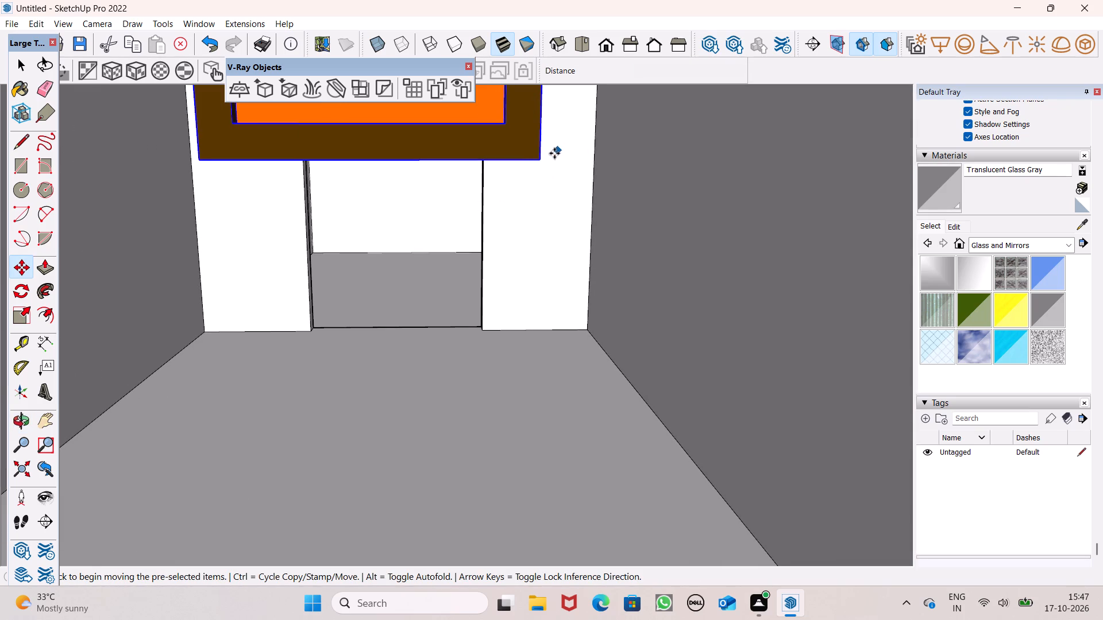
Fit the copied orange door into the recessed first-floor balcony doorway, matching its lower corner to the opening's bottom corner.
left_click_drag(545, 158, 515, 215)
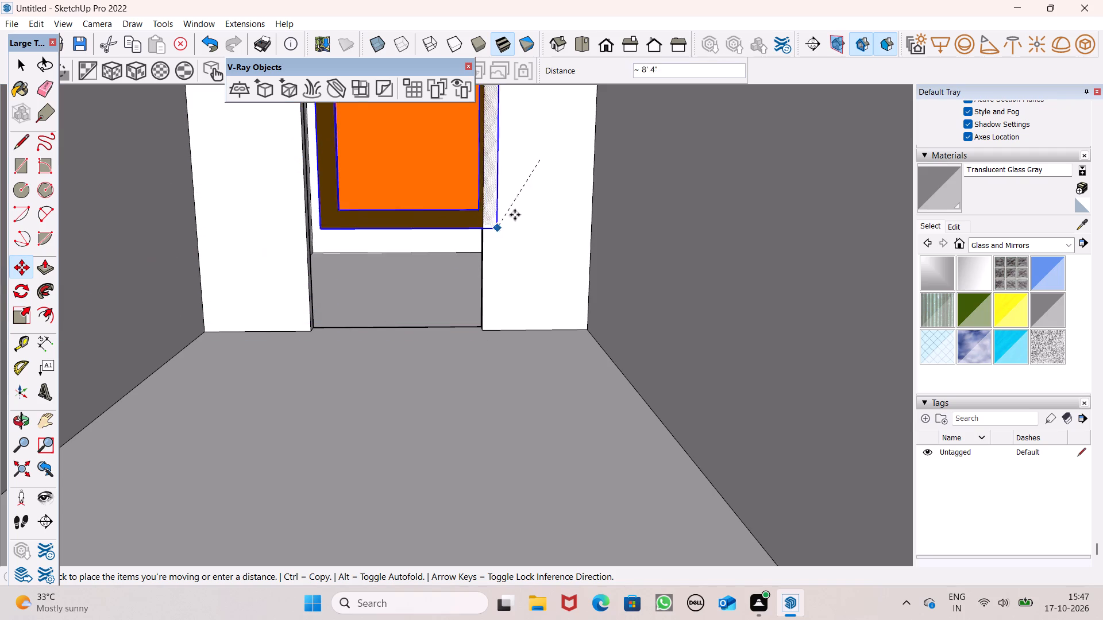
left_click_drag(515, 215, 477, 325)
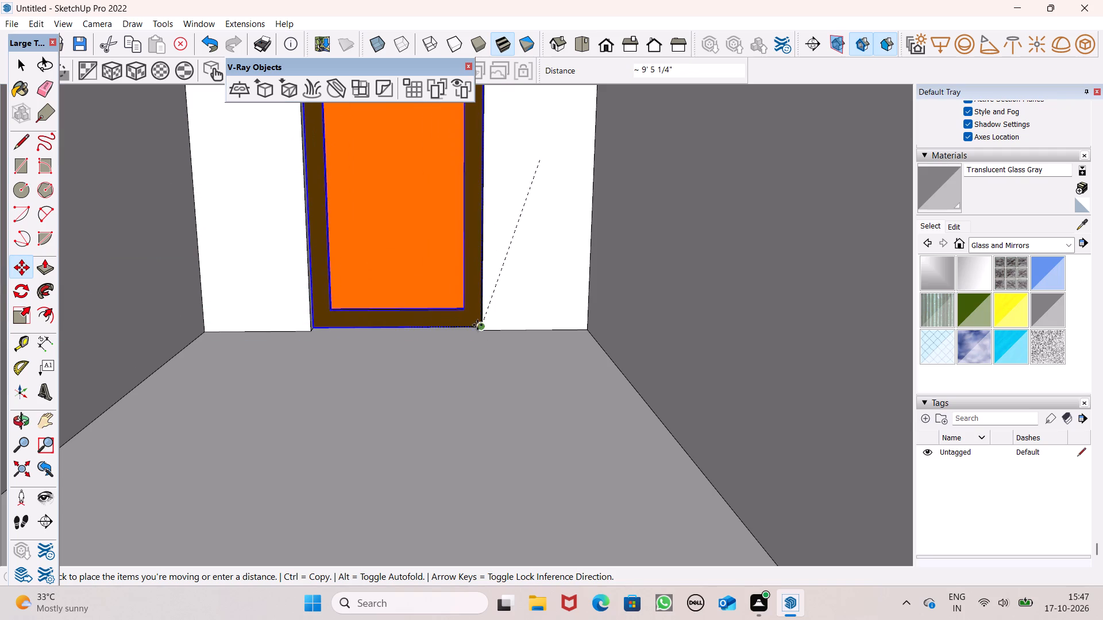
left_click_drag(477, 325, 483, 330)
middle_click_drag(513, 333, 493, 362)
scroll(472, 371, "up", 3)
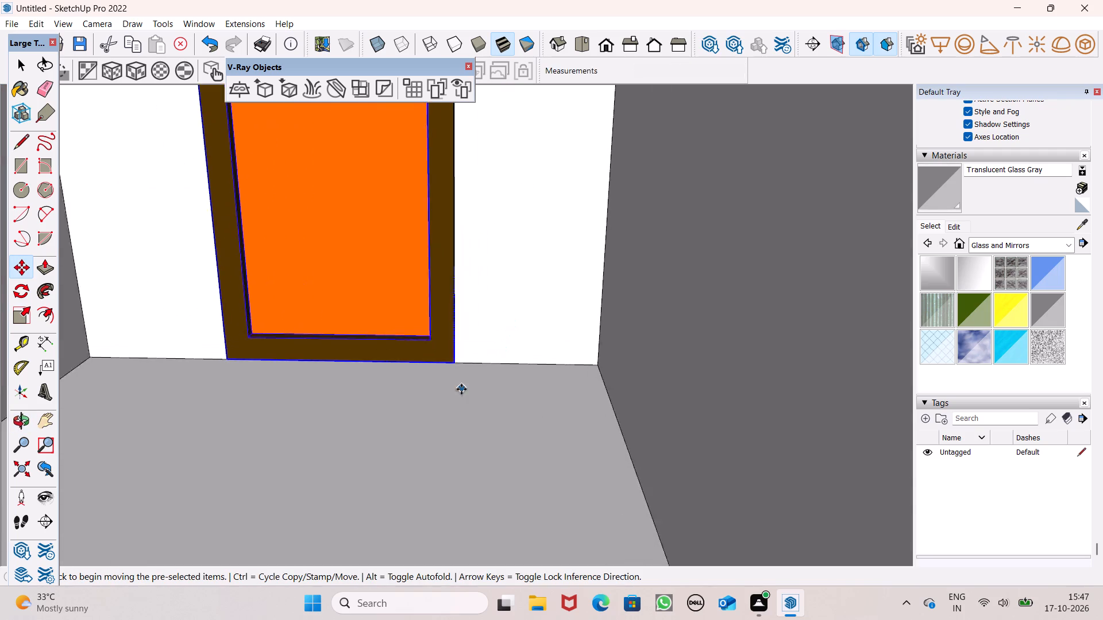
scroll(461, 389, "up", 13)
scroll(566, 299, "down", 13)
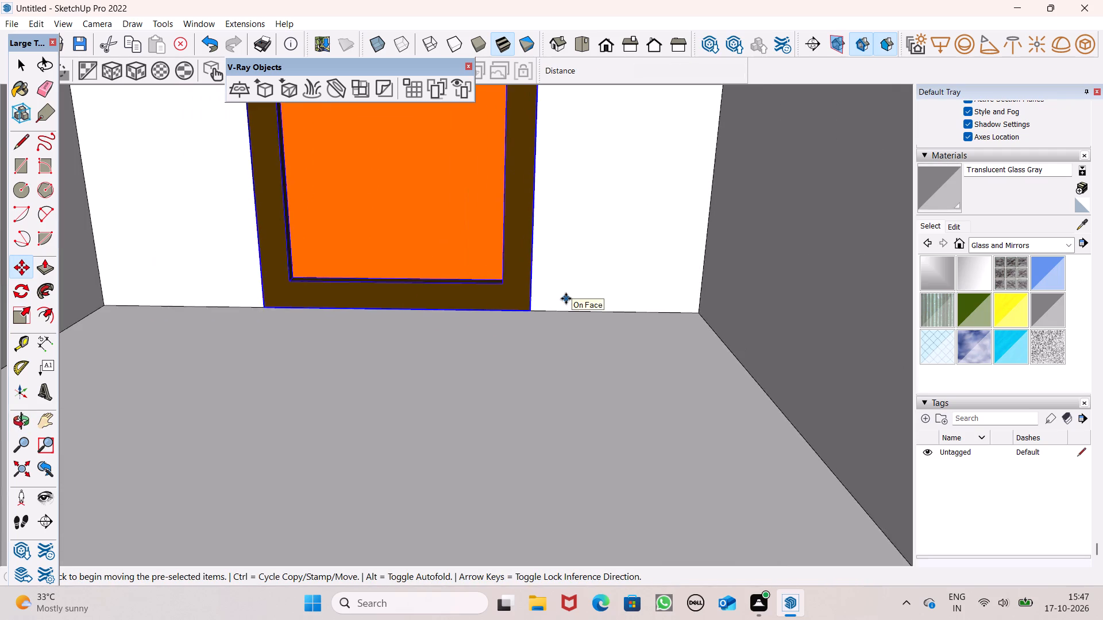
scroll(566, 299, "down", 16)
scroll(578, 328, "down", 5)
key("space")
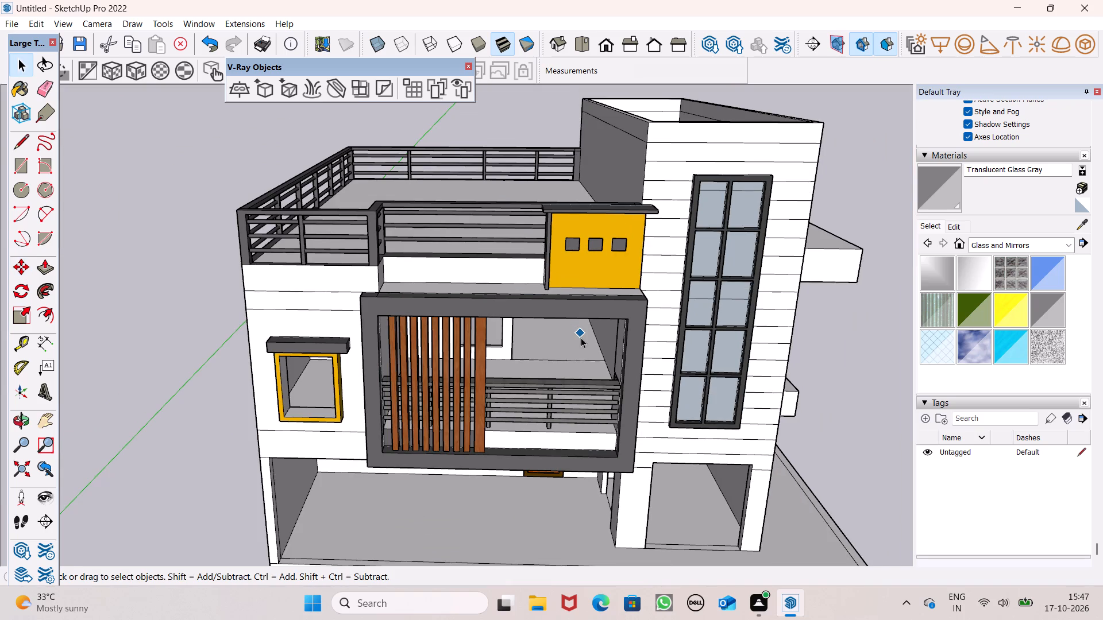
left_click(77, 235)
Move the brown-framed window group from beside the house into the yellow-framed first-floor window opening.
middle_click_drag(490, 377, 479, 323)
scroll(484, 220, "down", 8)
scroll(524, 261, "down", 2)
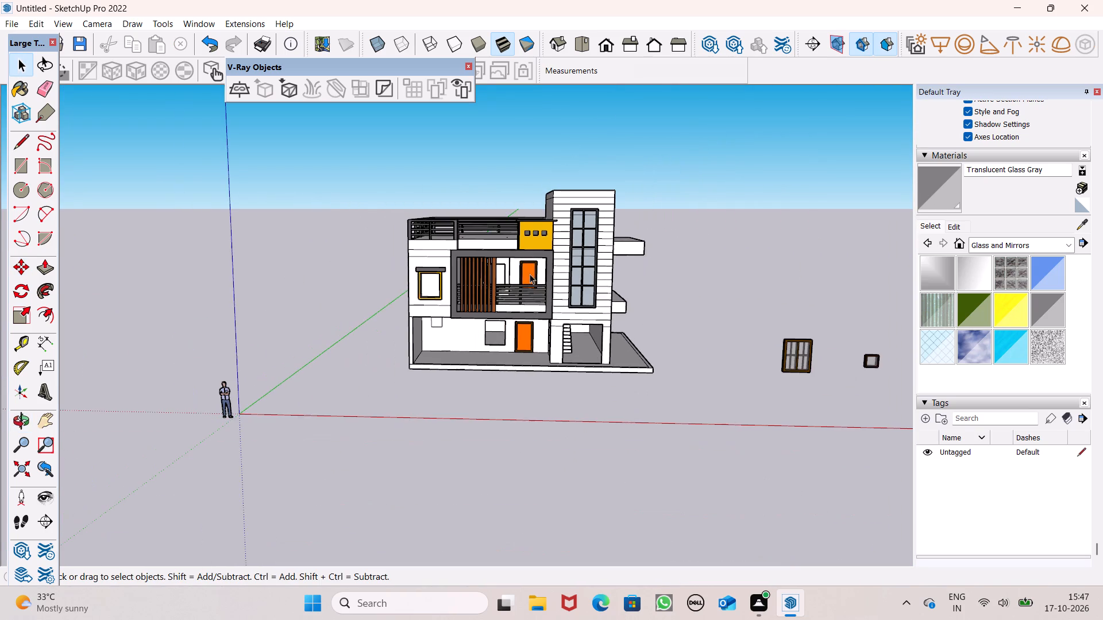
middle_click_drag(704, 385, 715, 382)
middle_click_drag(731, 381, 696, 371)
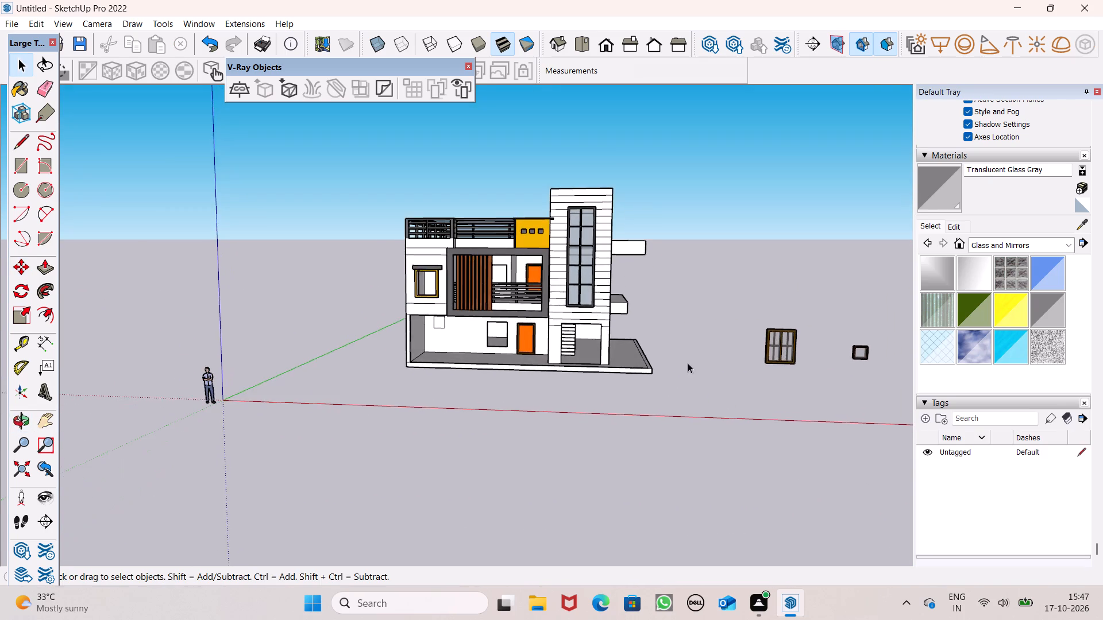
scroll(603, 363, "up", 4)
scroll(615, 352, "down", 3)
middle_click_drag(620, 370, 620, 370)
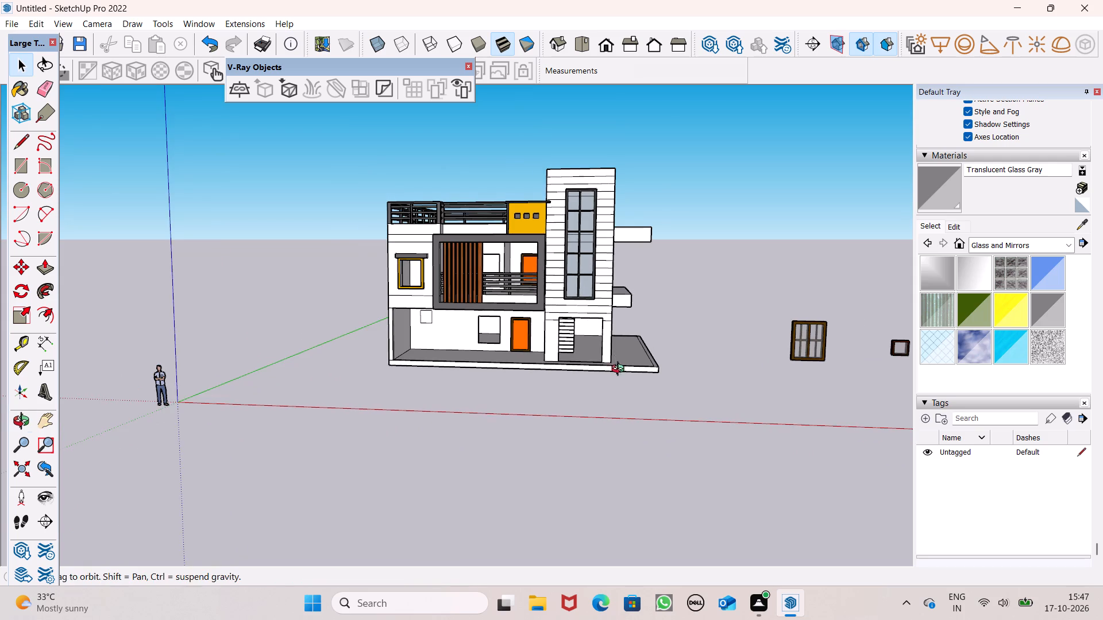
middle_click_drag(620, 370, 642, 376)
scroll(585, 344, "down", 1)
middle_click_drag(624, 374, 620, 383)
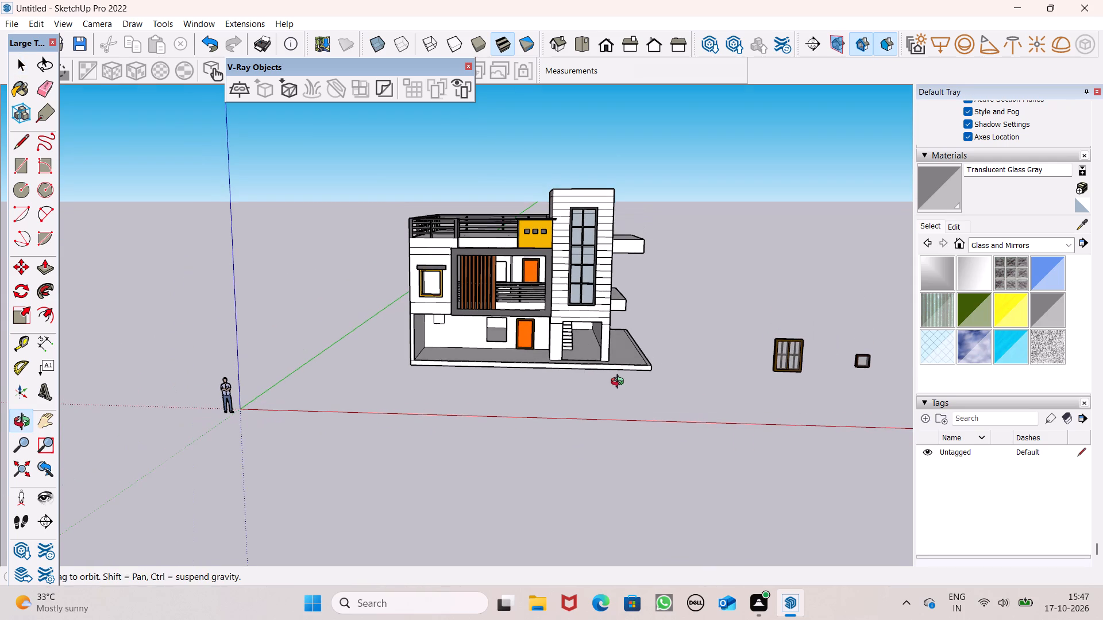
middle_click_drag(620, 383, 620, 382)
left_click(795, 353)
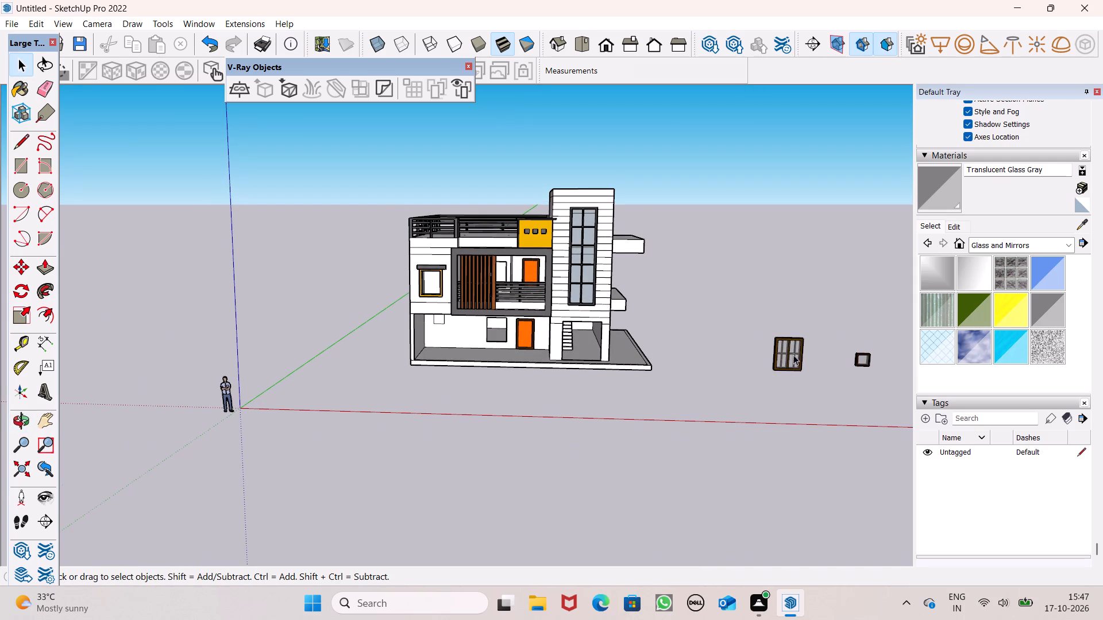
key("m")
key("Return")
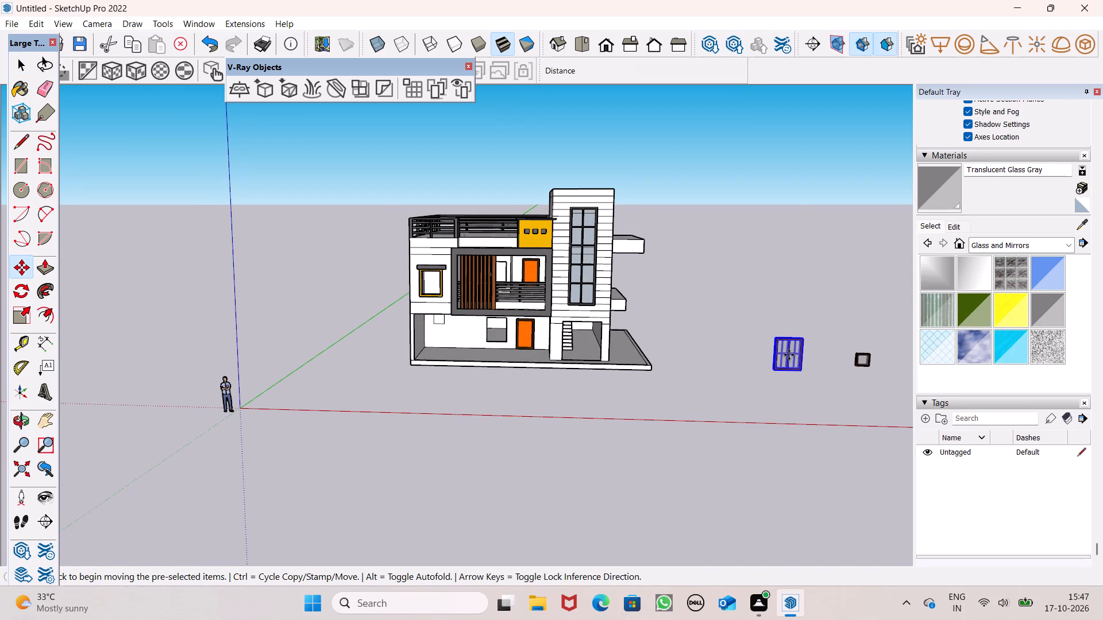
left_click_drag(803, 370, 505, 352)
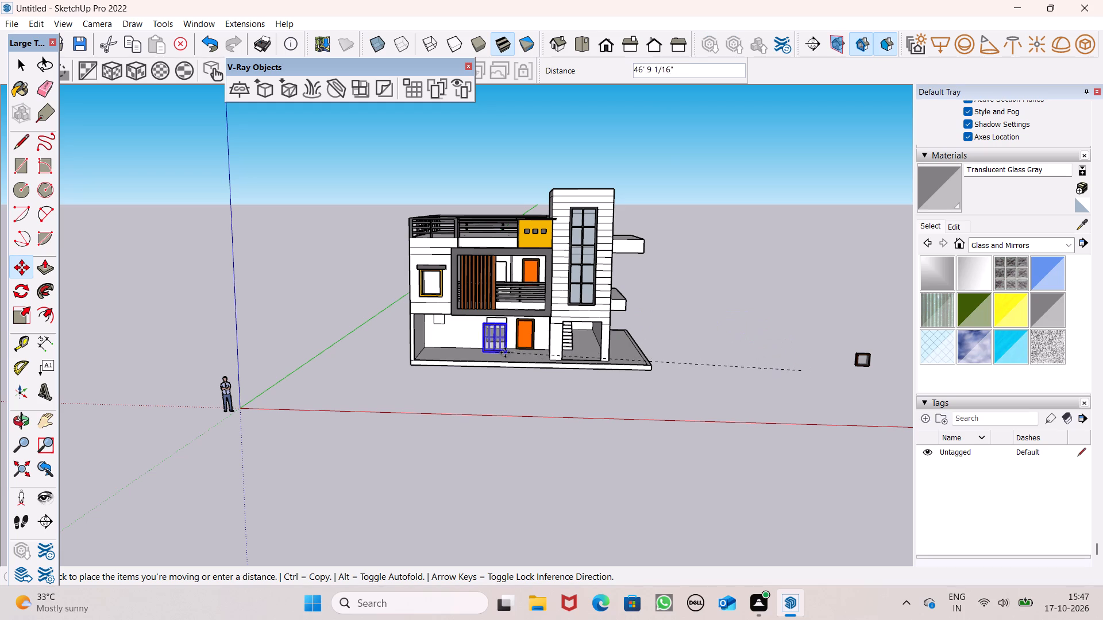
left_click_drag(505, 352, 483, 335)
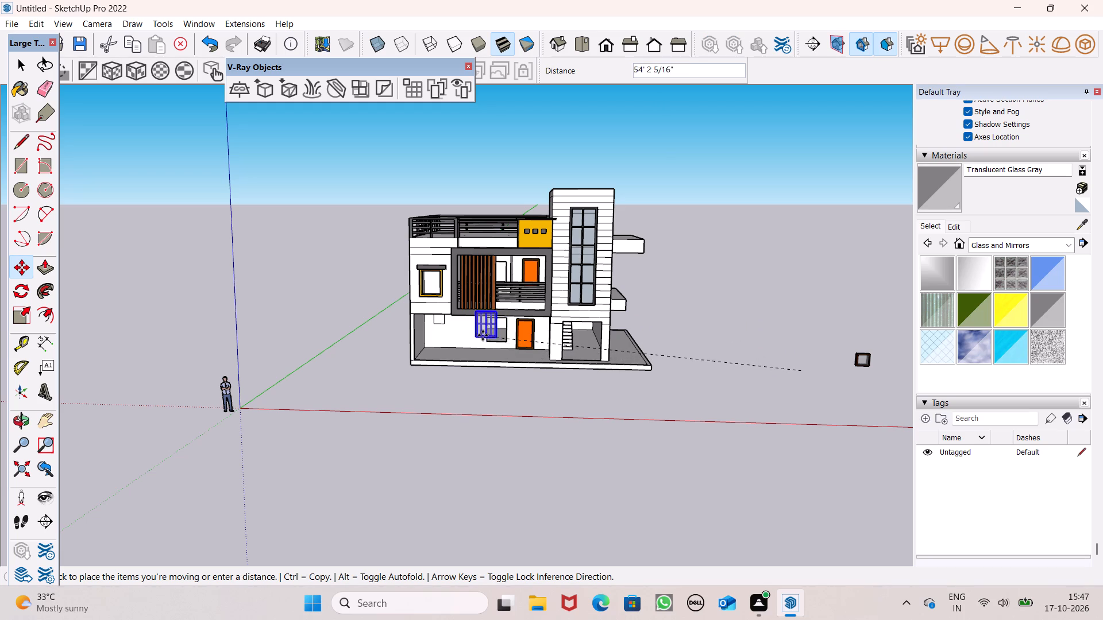
left_click_drag(483, 335, 438, 297)
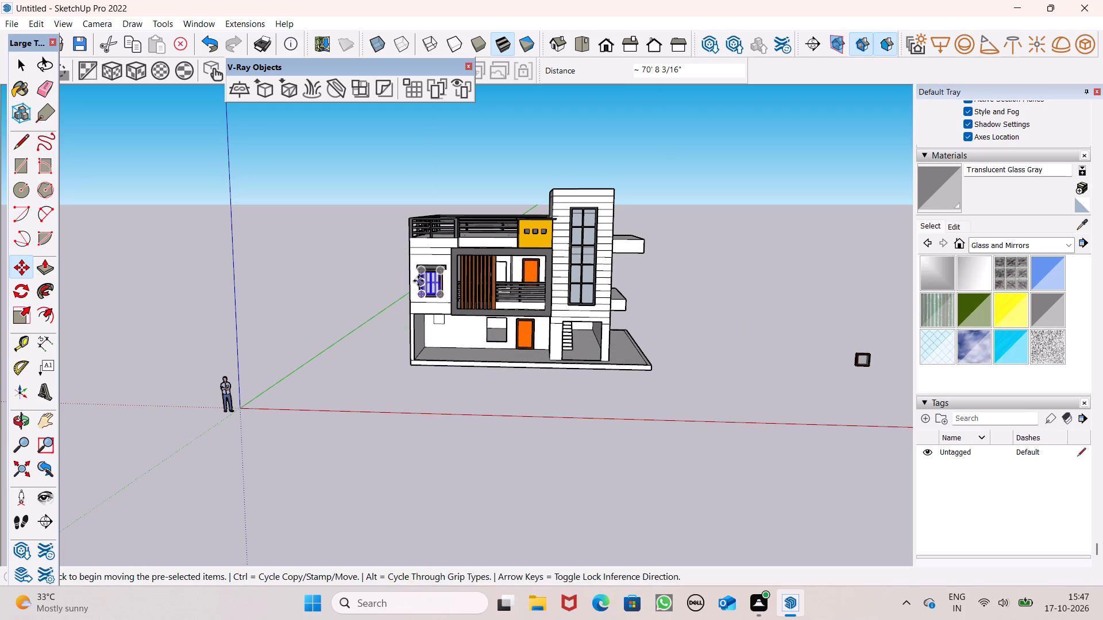
scroll(425, 269, "up", 8)
scroll(445, 334, "up", 5)
key("space")
left_click(253, 315)
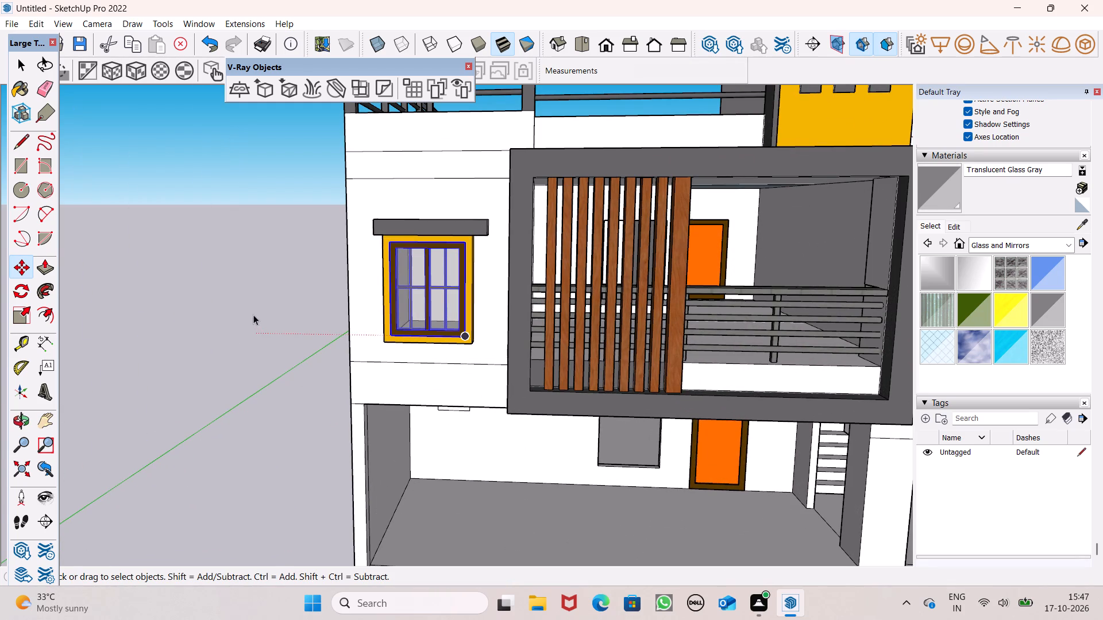
Copy the brown-framed first-floor window down to the ground-floor opening beside the orange door, matching their lower corners.
left_click(457, 323)
scroll(376, 286, "down", 6)
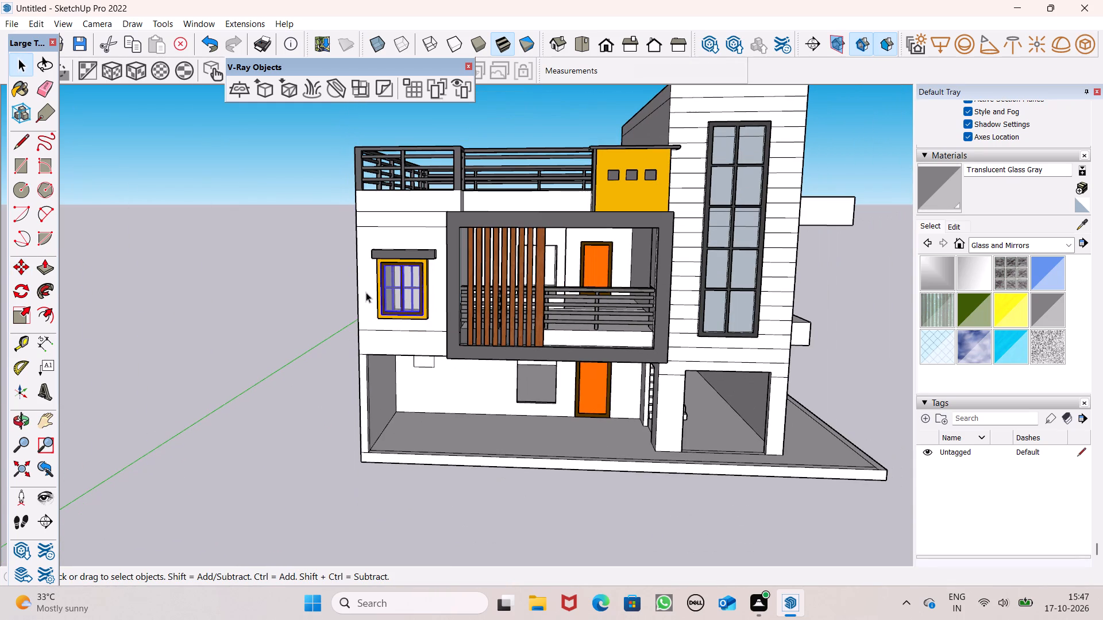
key("m")
key("Return")
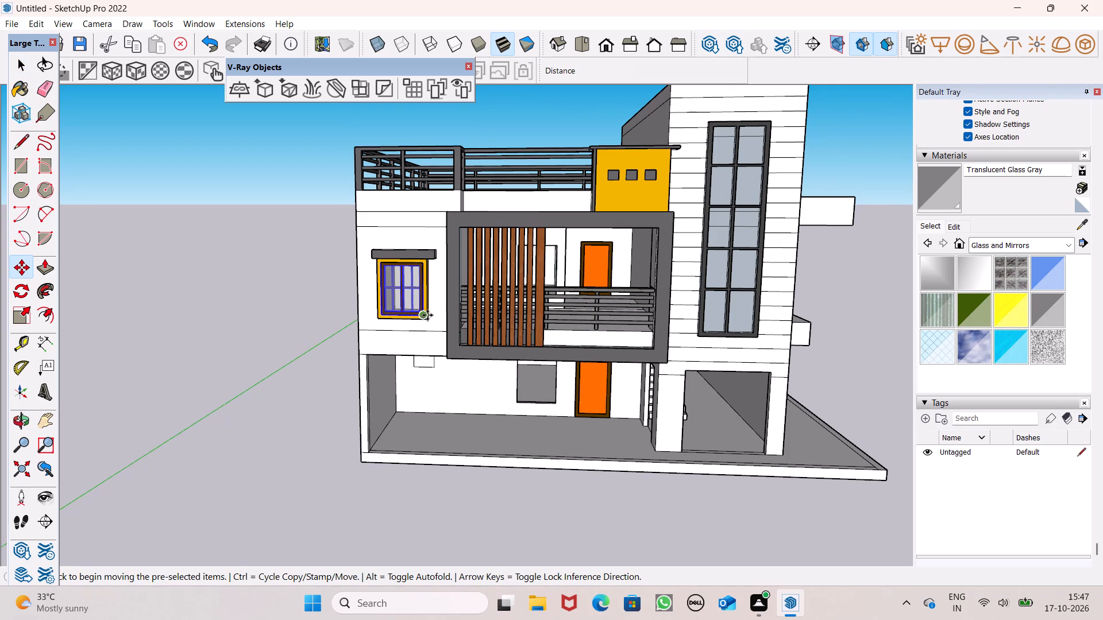
left_click_drag(427, 315, 550, 400, "ctrl")
Scale the ground-floor window copy upward so its top edge meets the top of the wall opening.
middle_click_drag(554, 410, 541, 389)
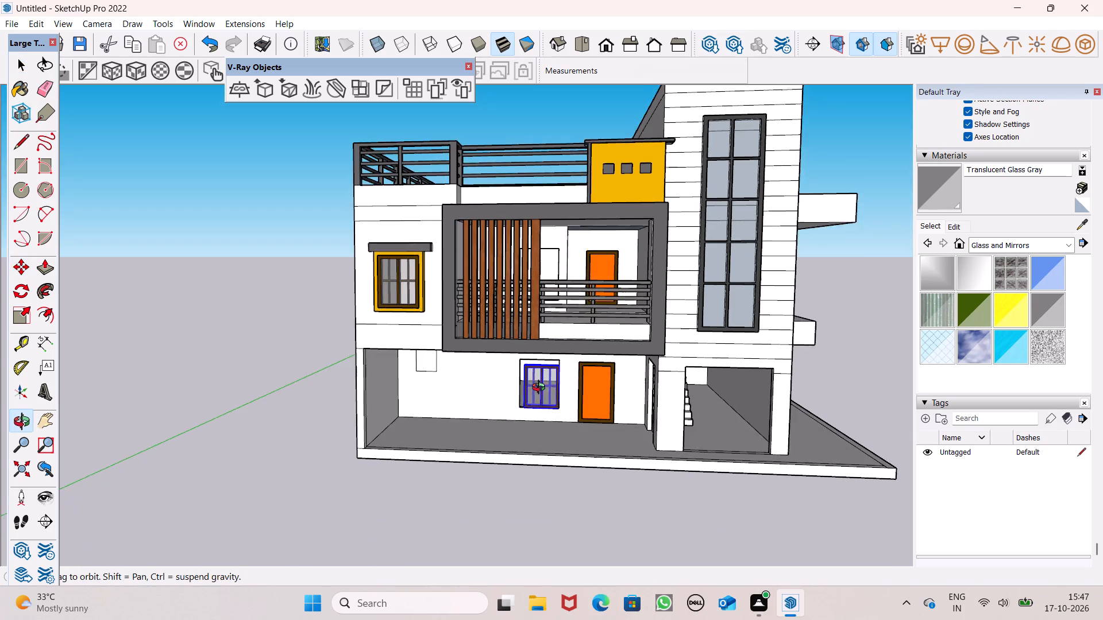
middle_click_drag(541, 389, 538, 385)
scroll(529, 349, "up", 14)
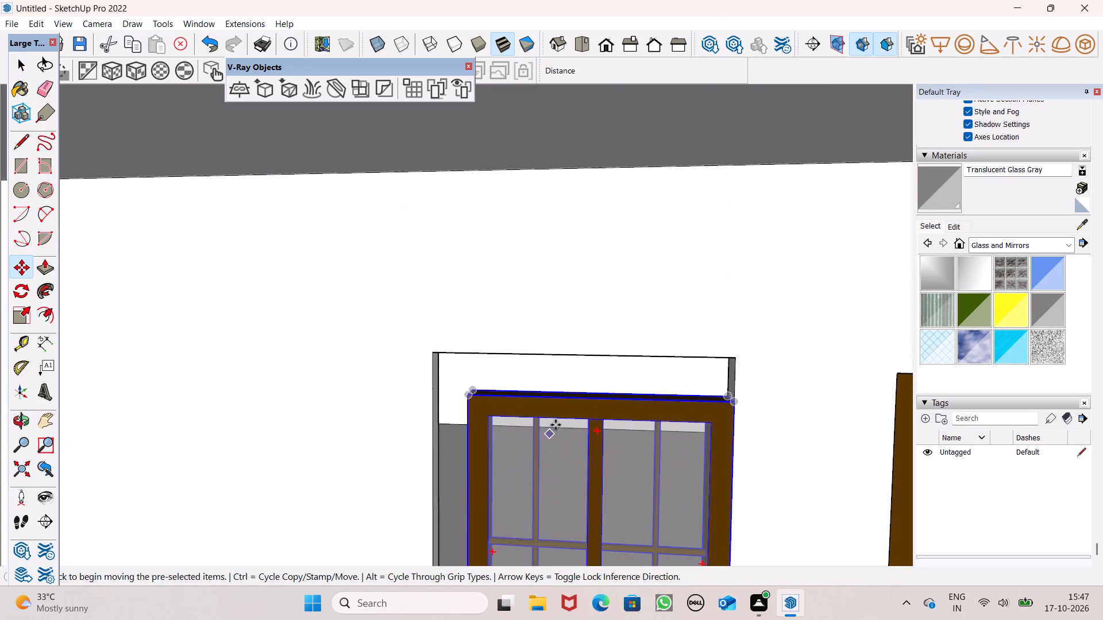
scroll(558, 396, "down", 7)
middle_click_drag(572, 442, 628, 436)
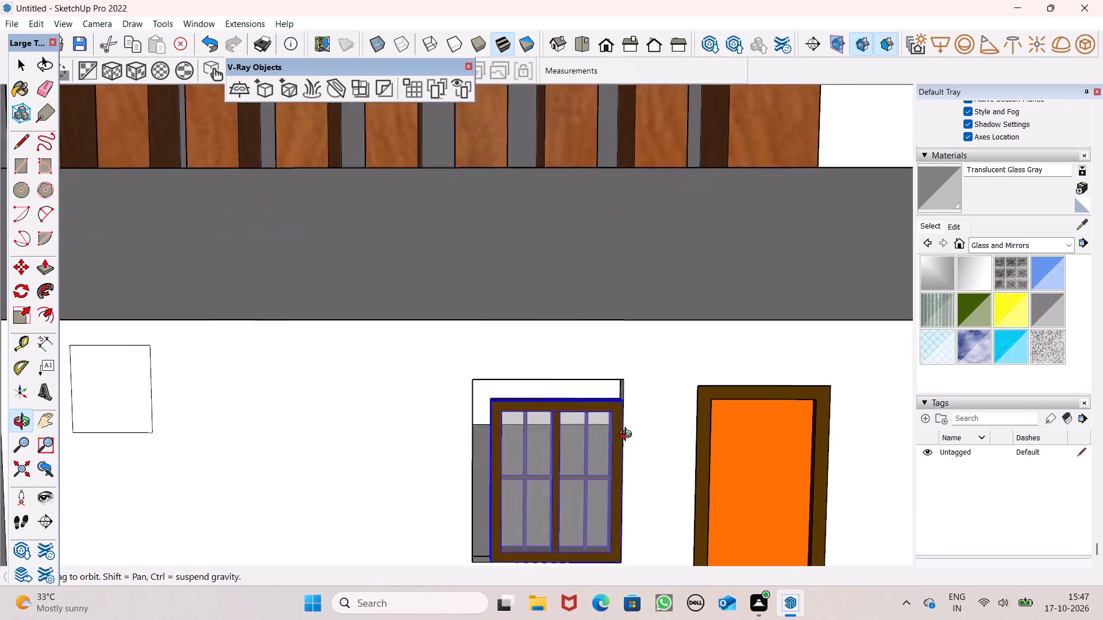
middle_click_drag(628, 436, 630, 435)
scroll(630, 435, "up", 1)
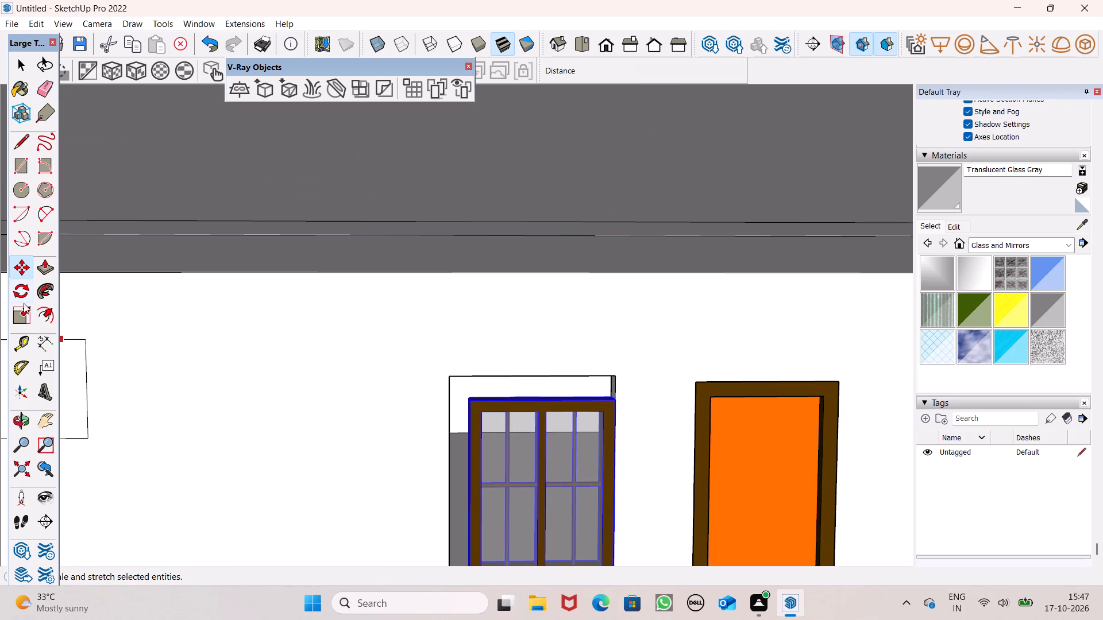
left_click(21, 313)
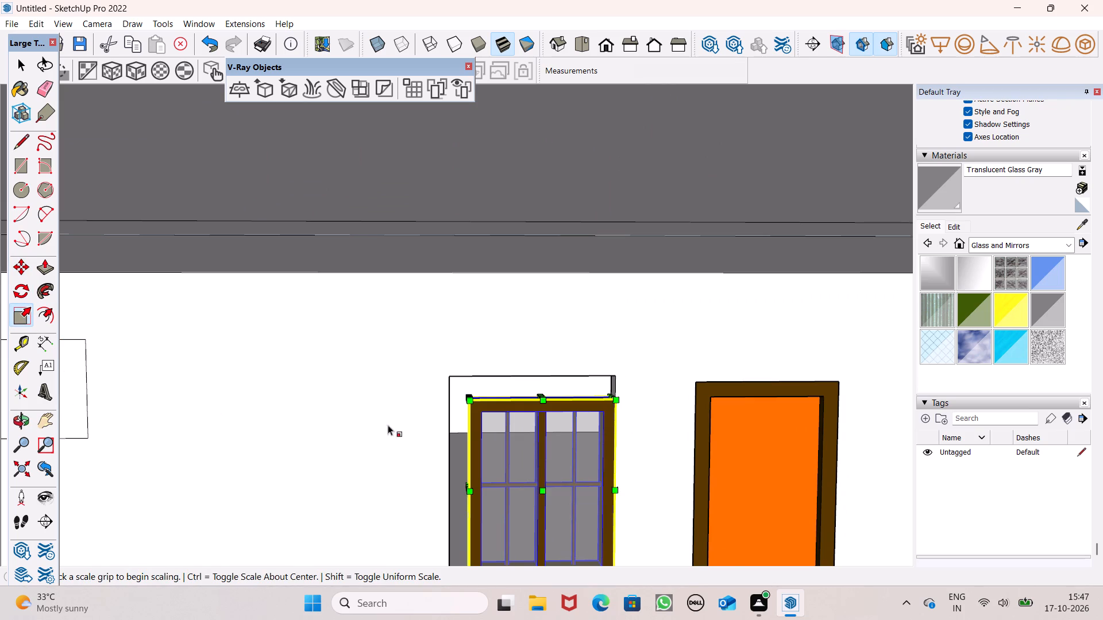
scroll(497, 403, "up", 7)
scroll(533, 397, "down", 2)
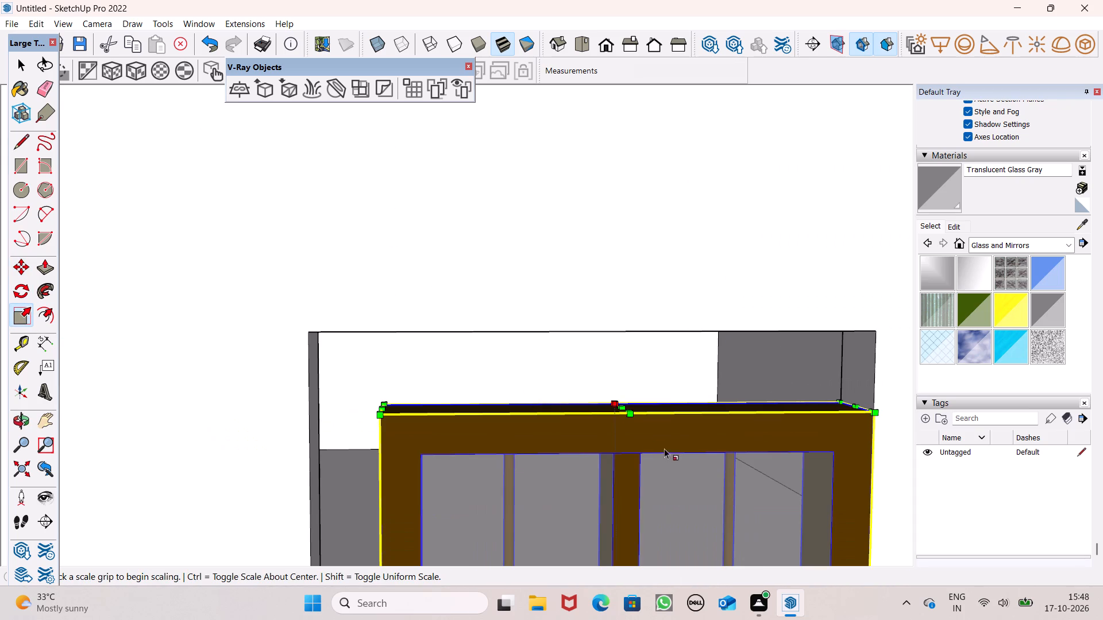
left_click_drag(620, 410, 619, 351)
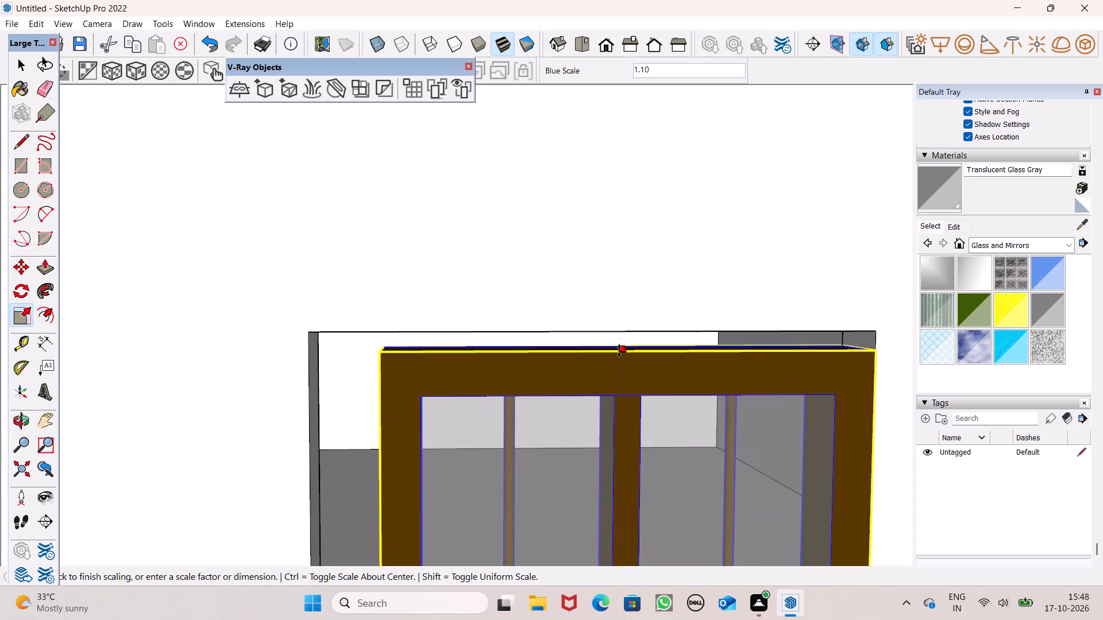
left_click_drag(619, 351, 619, 333)
scroll(599, 329, "down", 5)
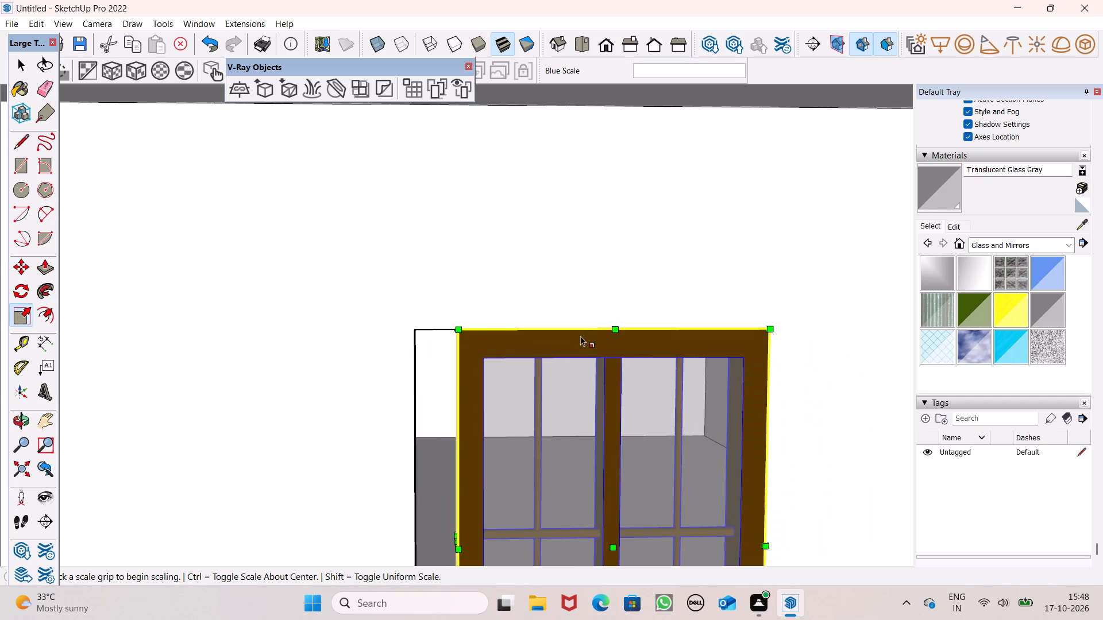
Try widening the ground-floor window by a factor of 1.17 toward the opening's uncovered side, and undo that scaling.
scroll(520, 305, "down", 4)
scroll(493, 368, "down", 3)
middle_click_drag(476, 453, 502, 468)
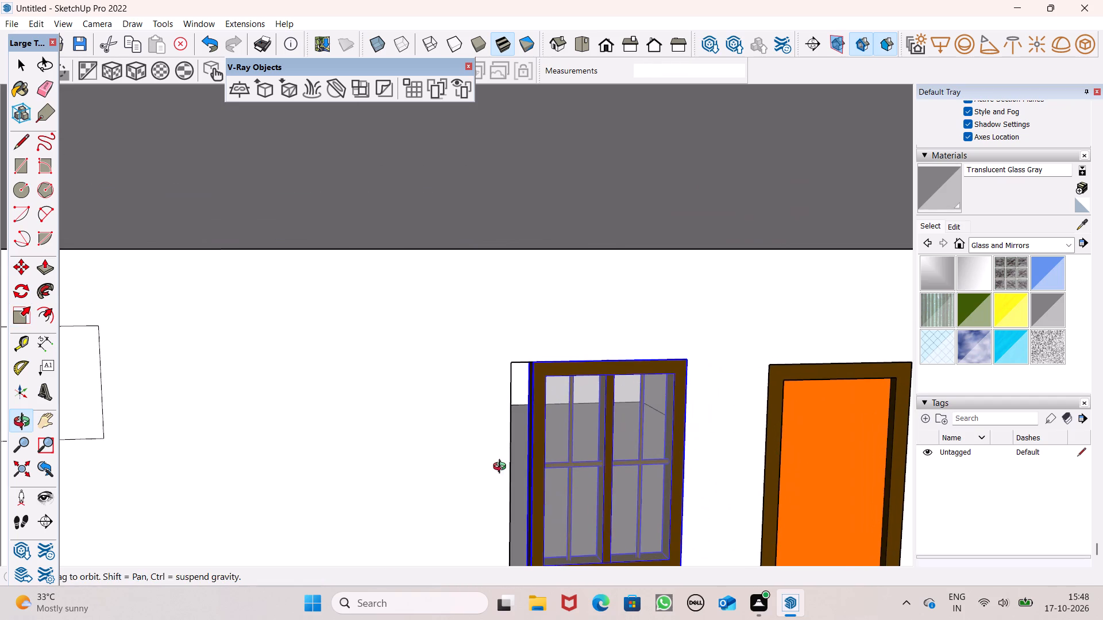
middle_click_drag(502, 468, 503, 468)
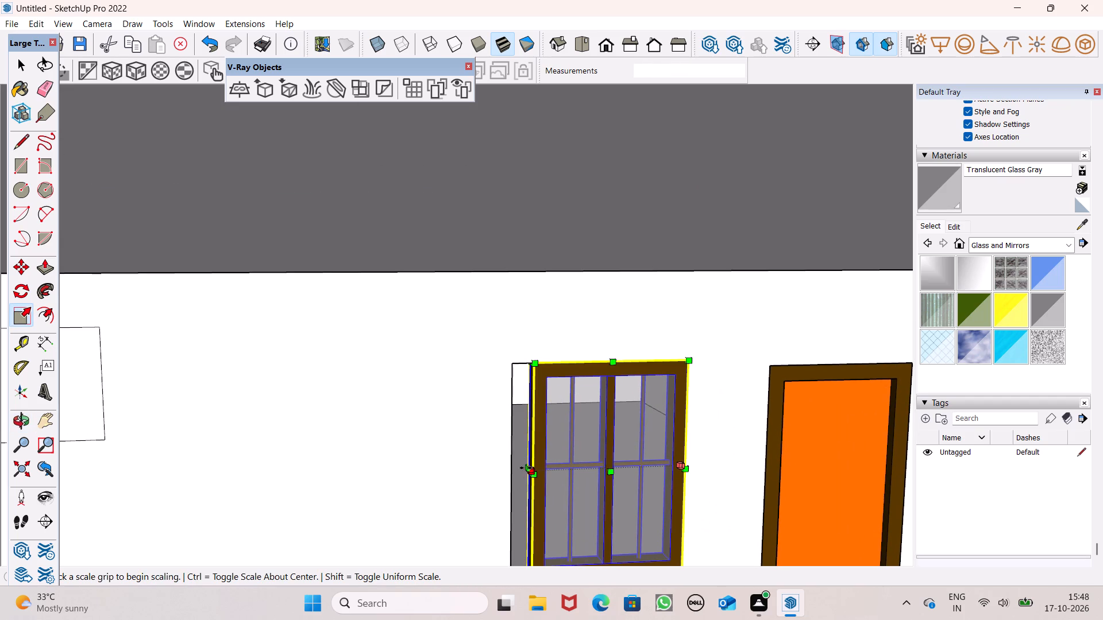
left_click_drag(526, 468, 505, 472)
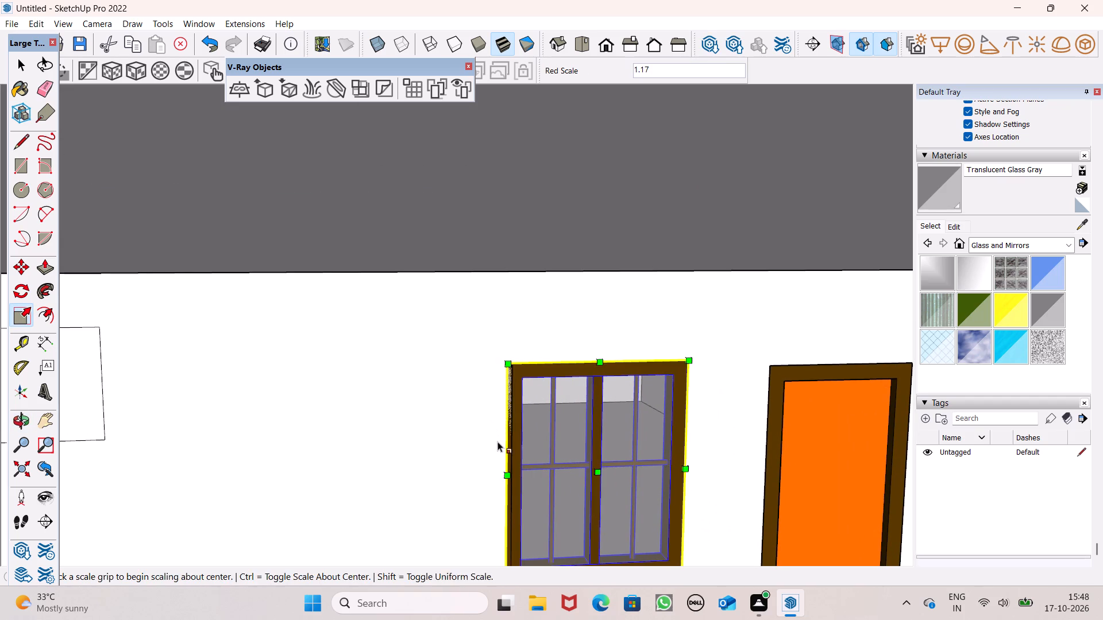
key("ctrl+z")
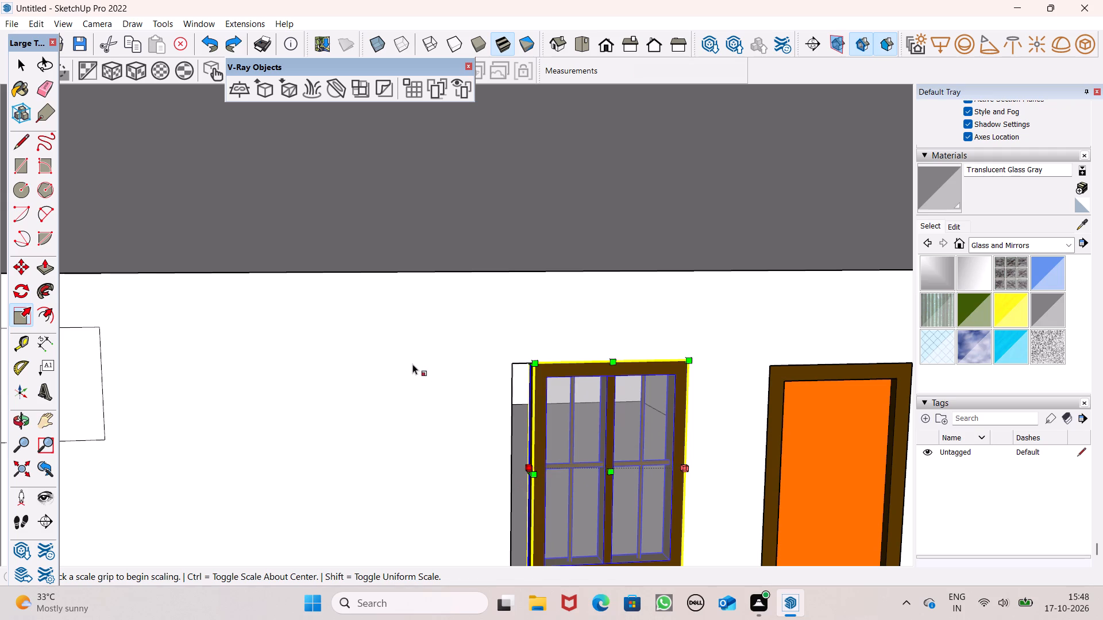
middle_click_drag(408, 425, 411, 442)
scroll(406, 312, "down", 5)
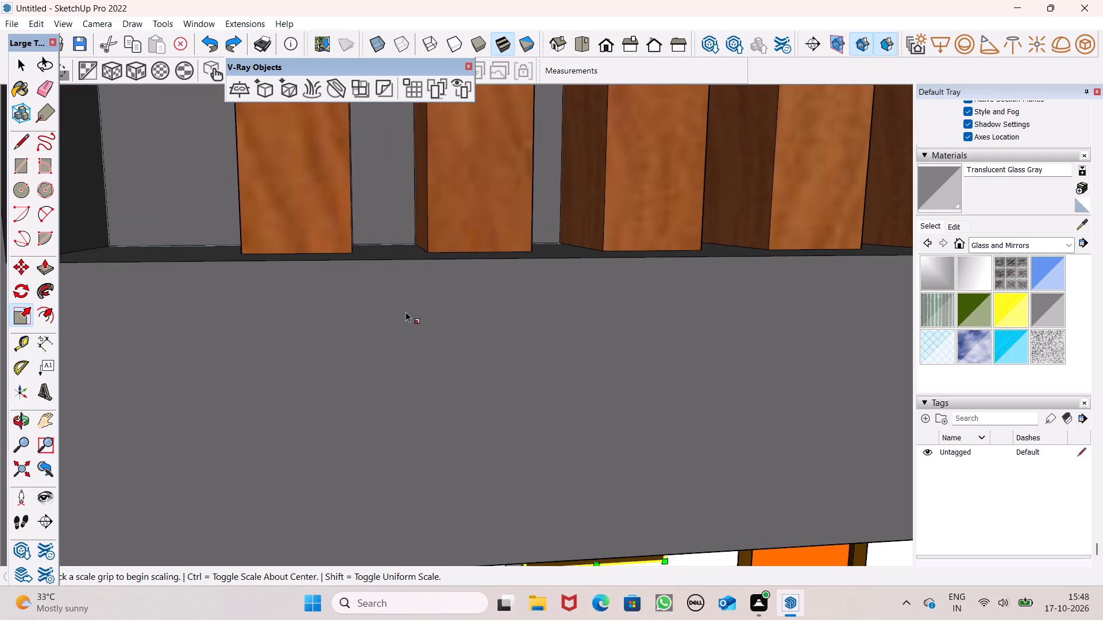
Scale the ground-floor window sideways so its outer edge meets the uncovered side of the wall opening.
scroll(406, 312, "down", 9)
scroll(444, 421, "up", 1)
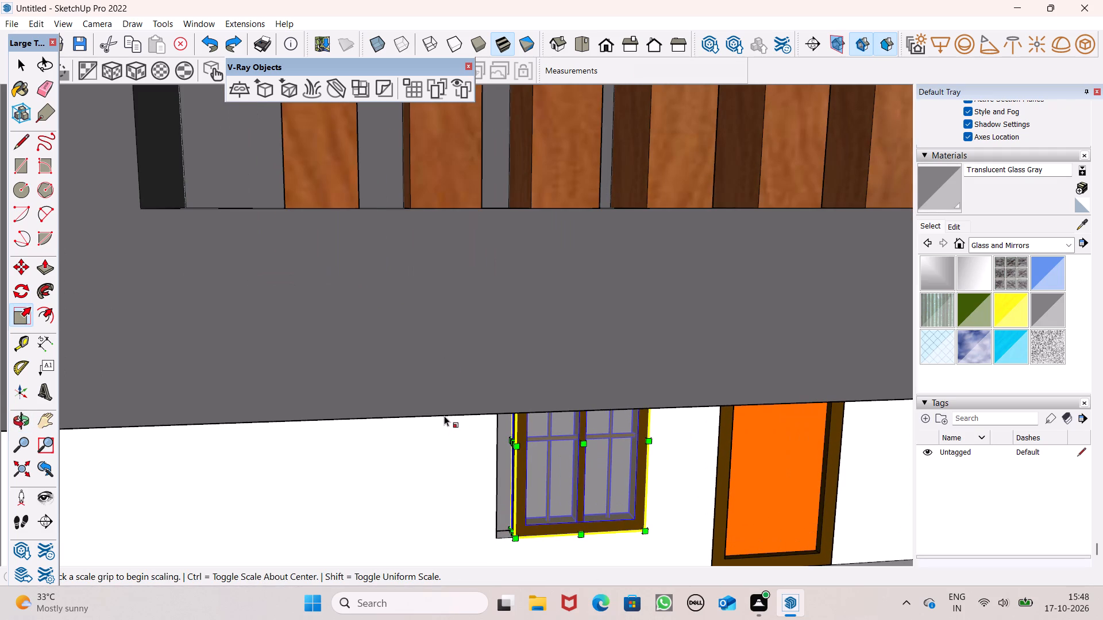
scroll(443, 417, "up", 4)
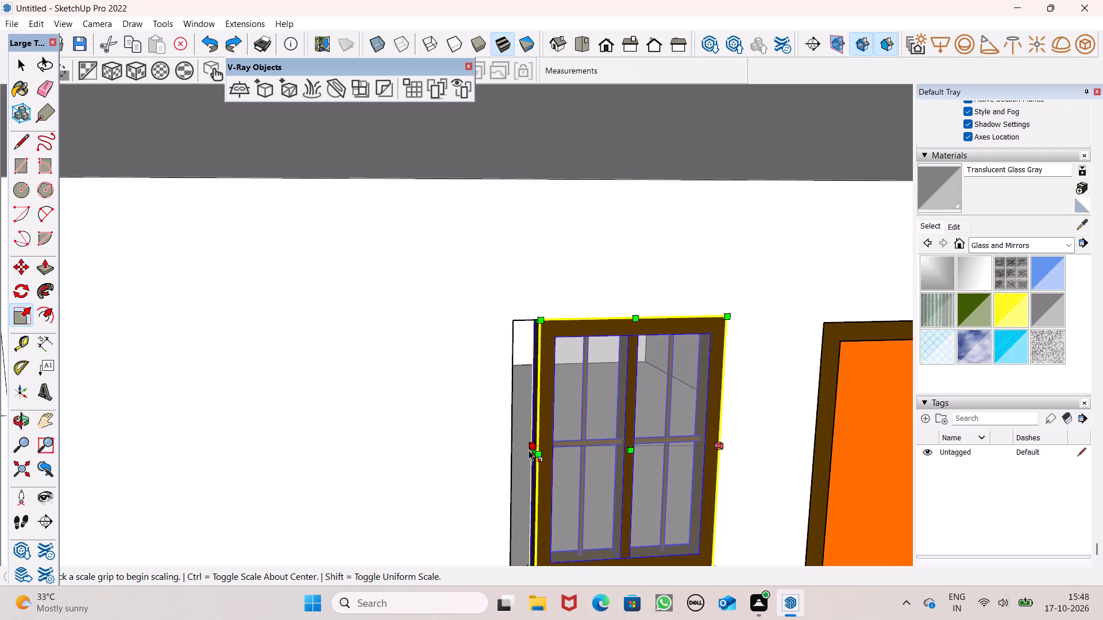
left_click_drag(531, 451, 514, 447)
scroll(423, 352, "down", 6)
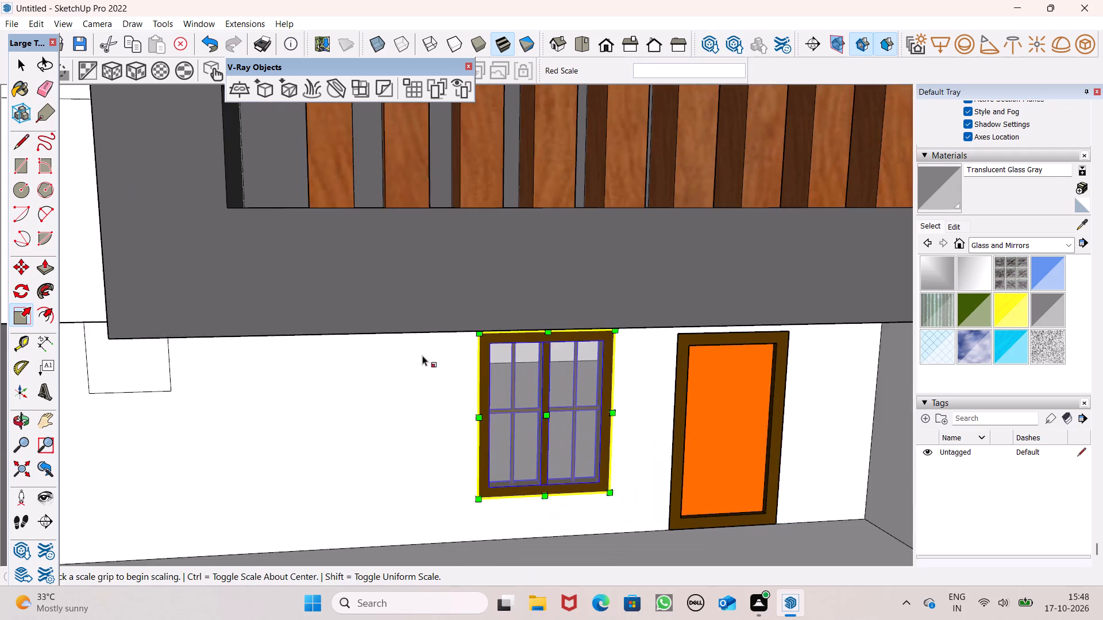
scroll(422, 356, "down", 12)
key("space")
left_click(146, 340)
Copy the ground-floor window up about 15' 5" to the first-floor balcony wall opening.
scroll(433, 347, "down", 4)
middle_click_drag(436, 370, 308, 365)
scroll(495, 406, "up", 2)
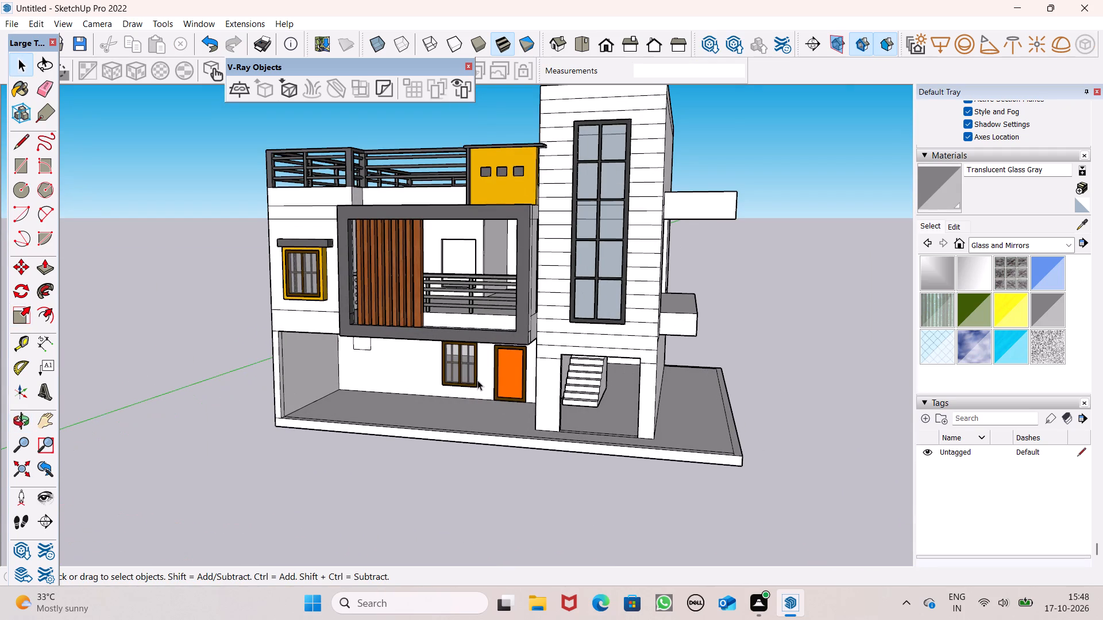
left_click(474, 378)
key("m")
key("Return")
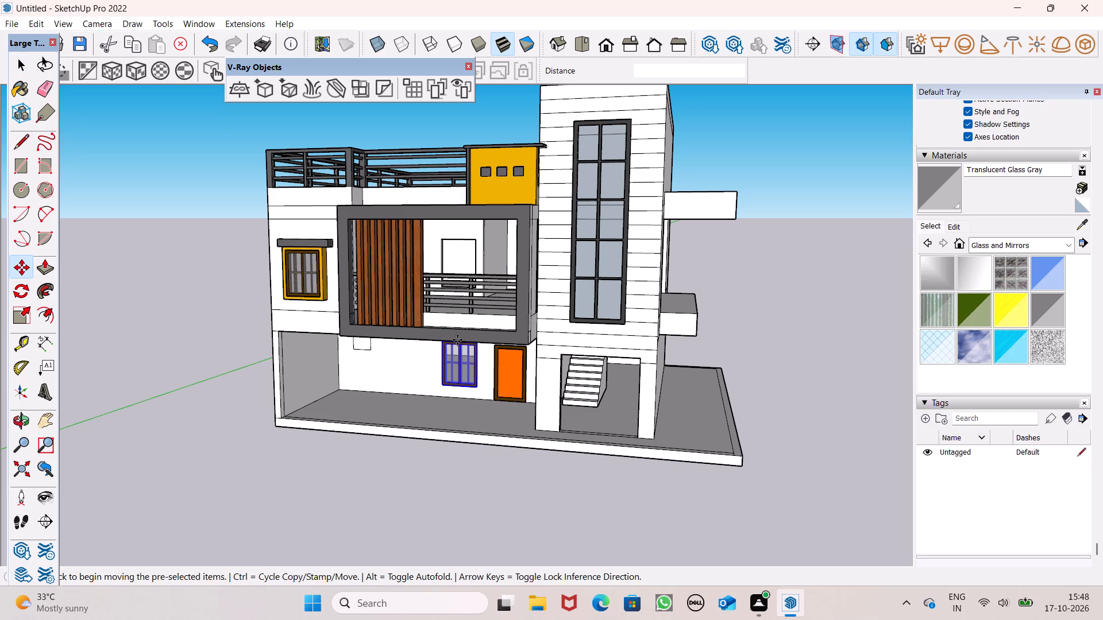
left_click_drag(476, 387, 473, 303)
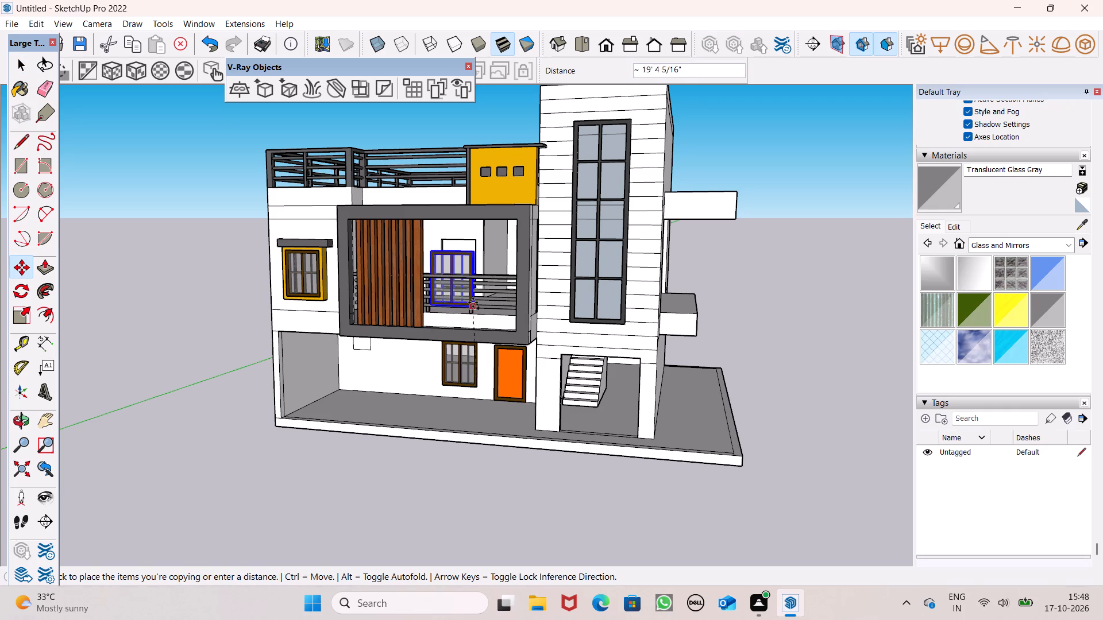
left_click_drag(473, 303, 475, 265)
Move the balcony window copy down about 2' 11 5/8" to the lower corner of its wall opening.
scroll(453, 246, "up", 2)
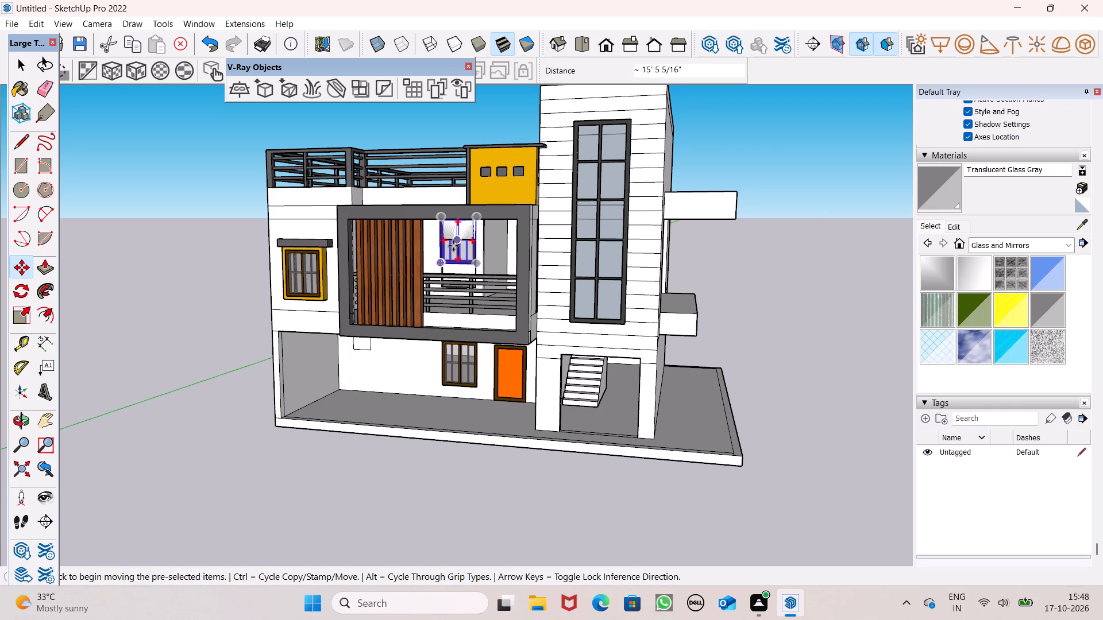
scroll(453, 246, "up", 8)
middle_click_drag(467, 363, 458, 381)
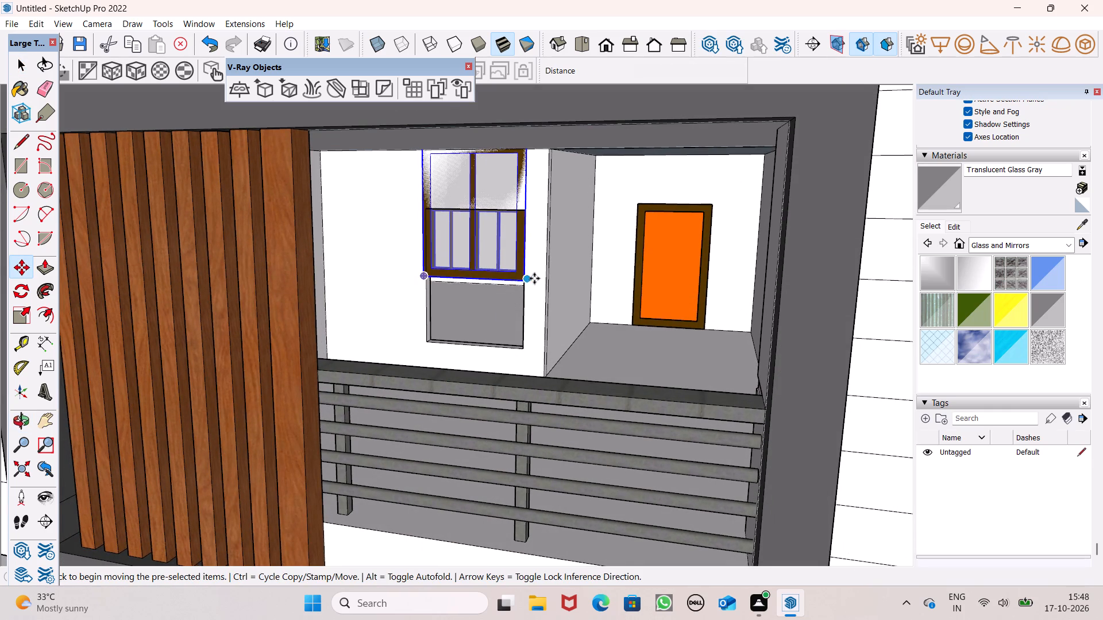
left_click_drag(526, 280, 524, 326)
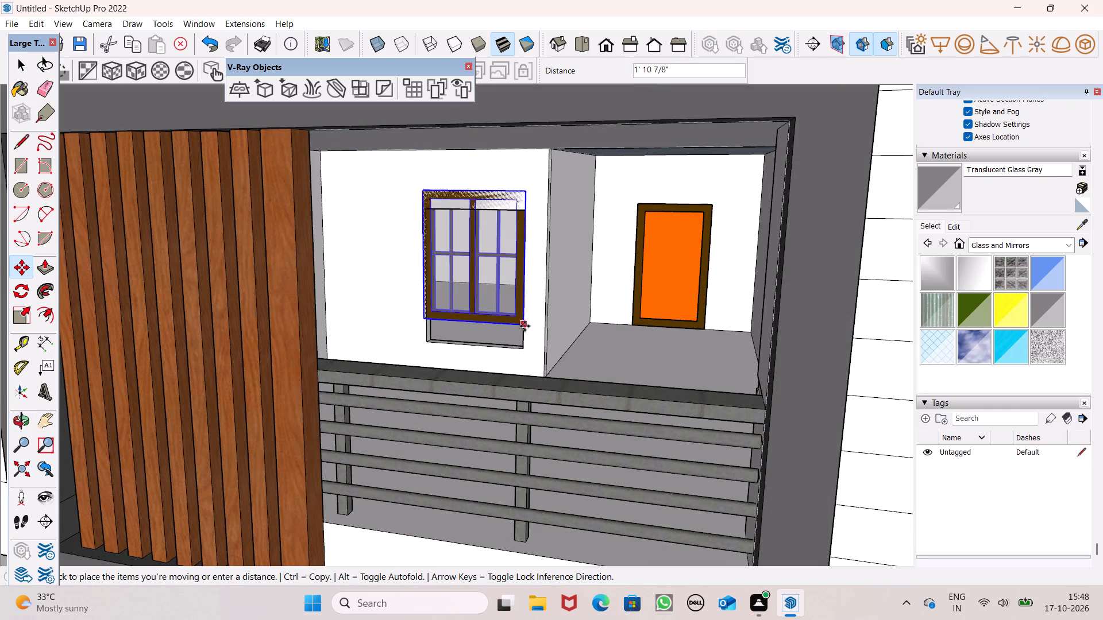
left_click_drag(524, 326, 523, 344)
Scale the balcony window uniformly from its upper corner by a factor of 0.87.
scroll(433, 314, "up", 2)
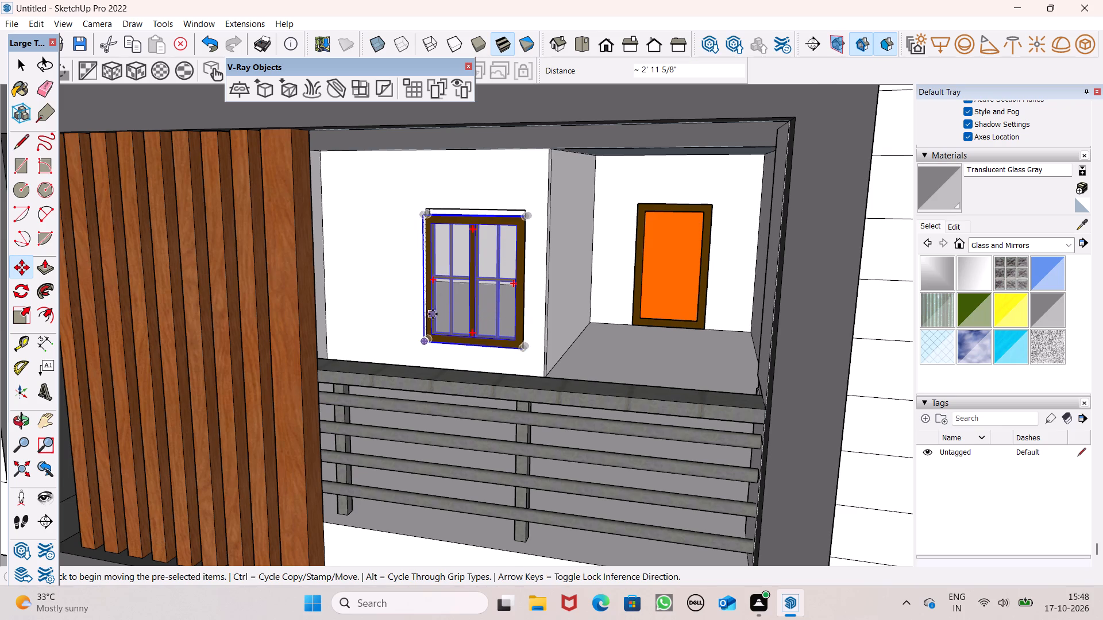
scroll(433, 314, "up", 3)
scroll(375, 309, "down", 1)
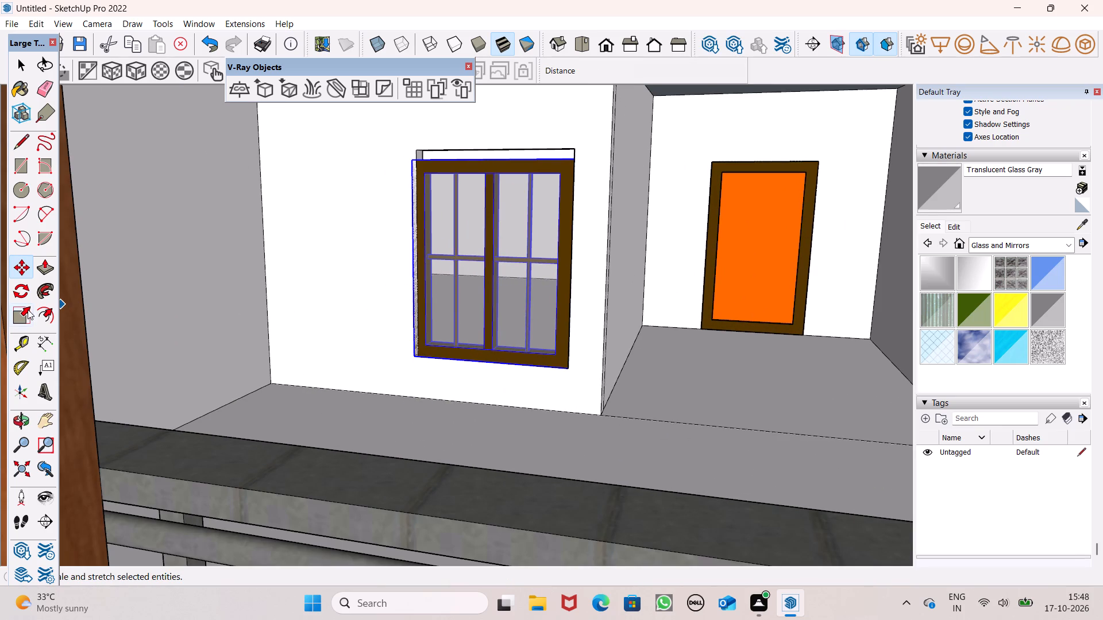
left_click(20, 320)
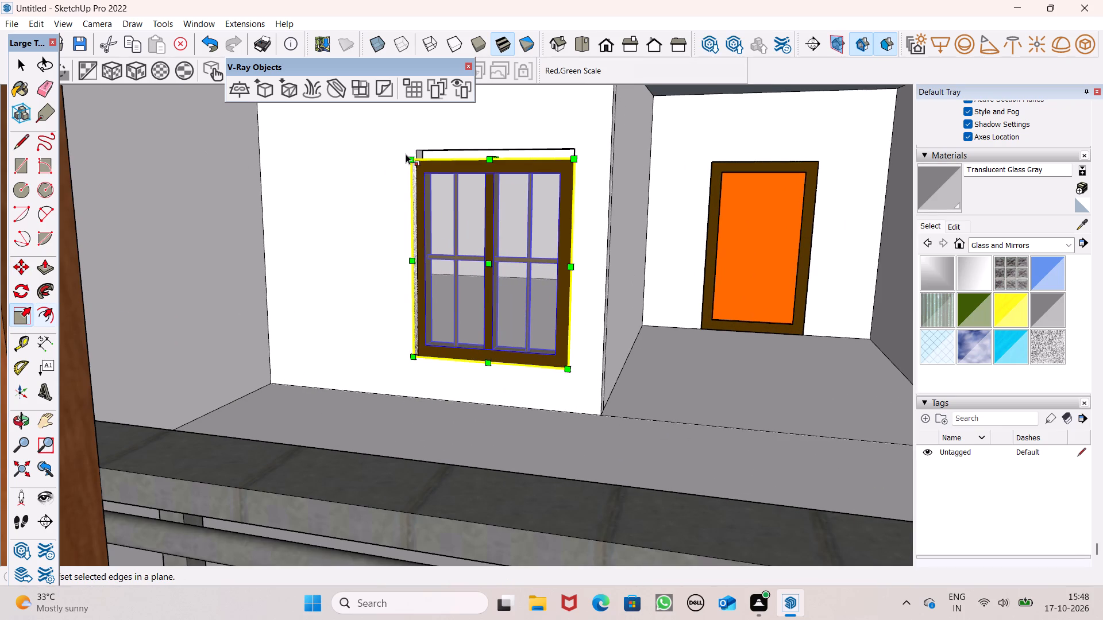
left_click_drag(416, 161, 432, 187)
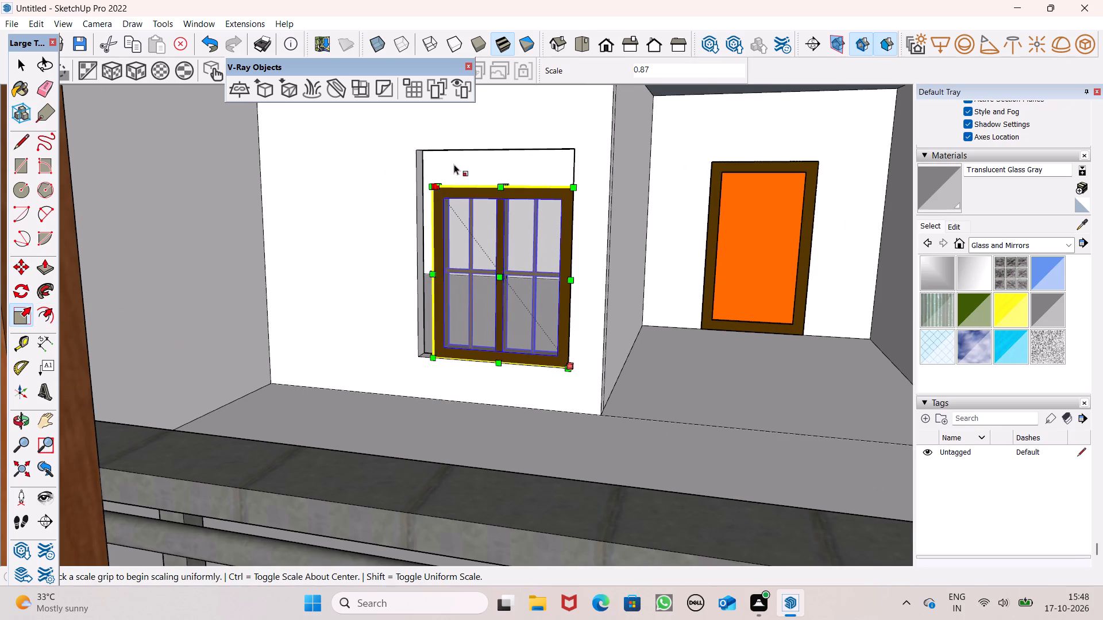
Scale the balcony window upward so its top edge meets the top of the wall opening.
middle_click_drag(489, 214, 506, 230)
scroll(539, 130, "up", 2)
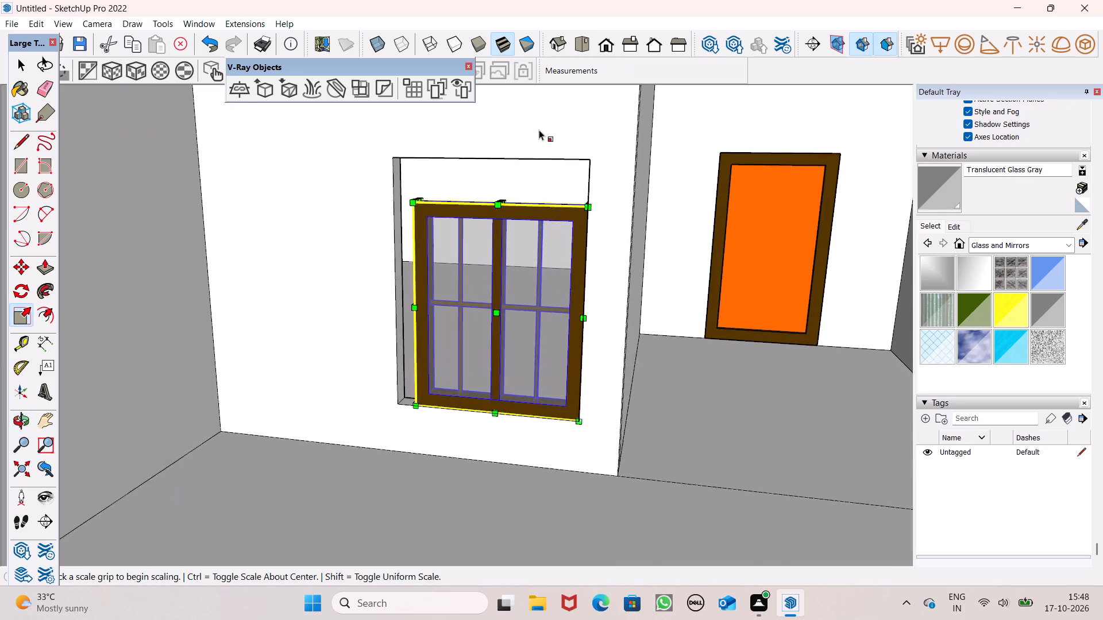
scroll(539, 130, "up", 5)
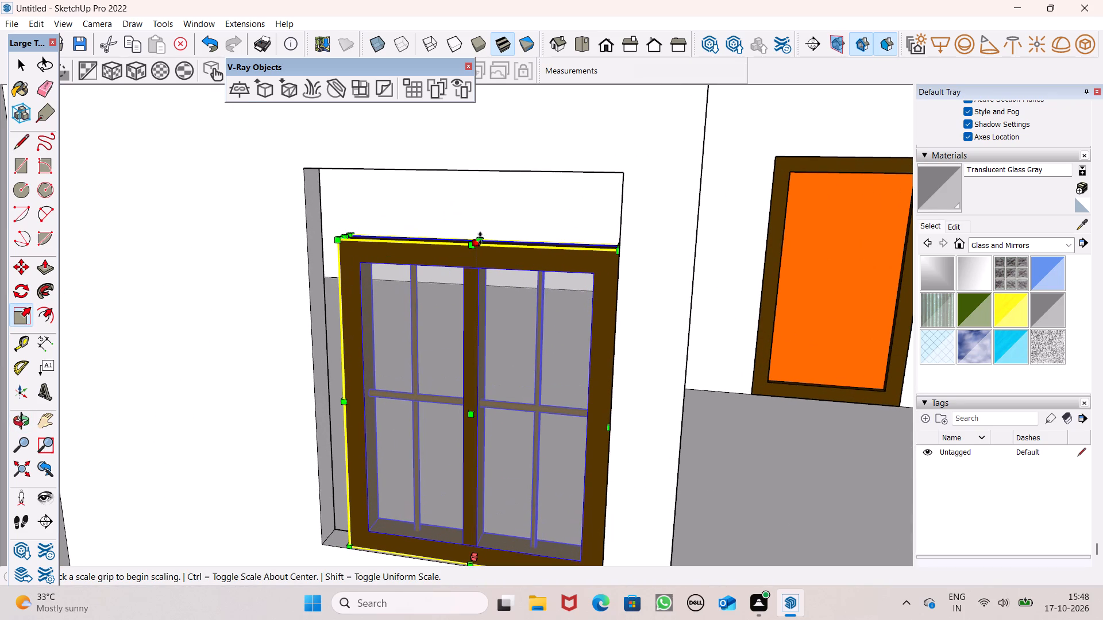
left_click_drag(480, 238, 486, 172)
Scale the balcony window sideways so its frame reaches the uncovered side of the wall opening.
middle_click_drag(343, 336, 398, 340)
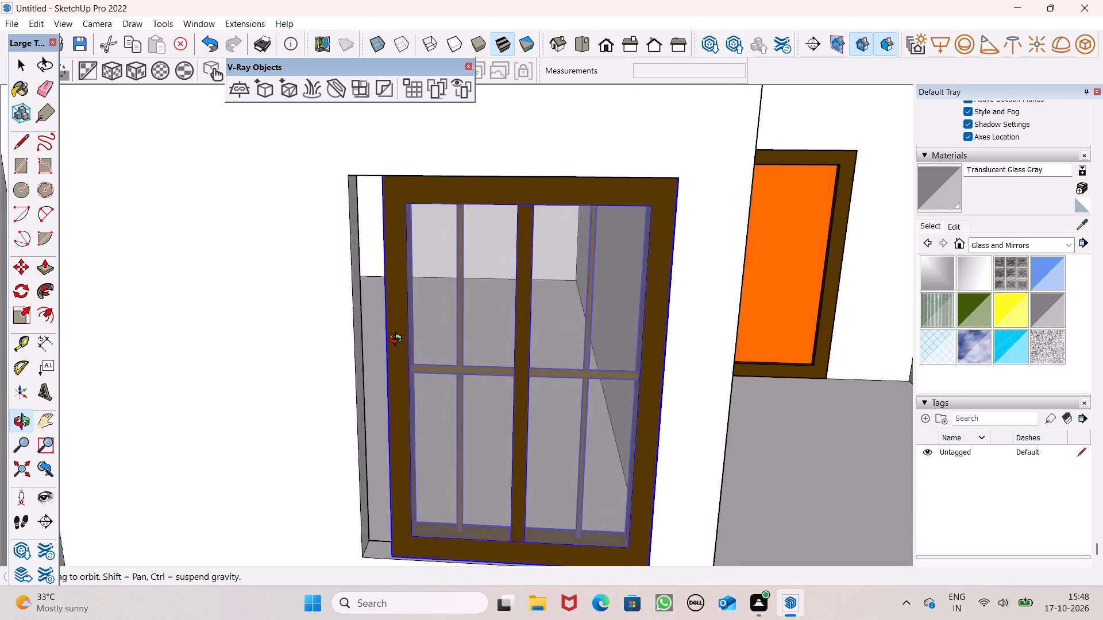
middle_click_drag(398, 340, 524, 321)
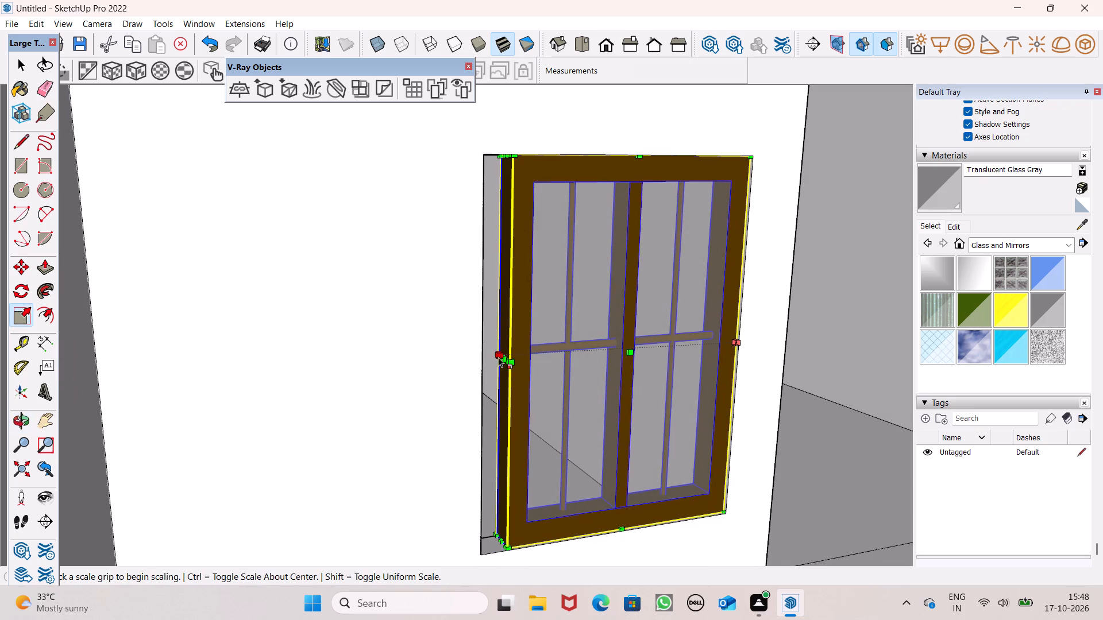
left_click_drag(503, 358, 497, 359)
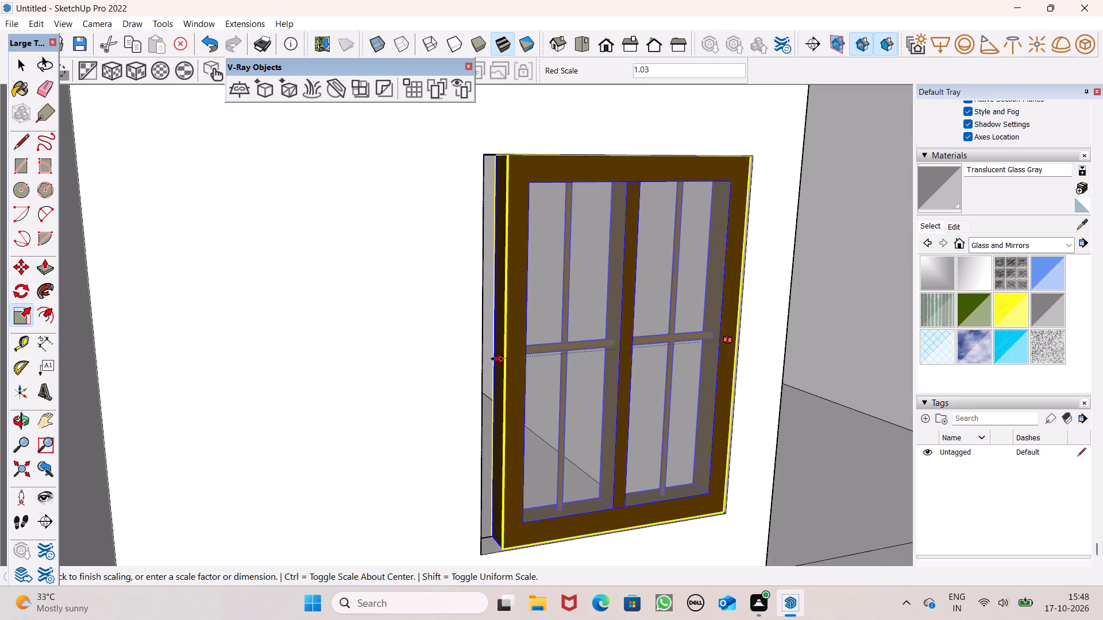
left_click_drag(497, 359, 481, 365)
key("space")
Examine the fitted windows and doors on both floors from the front and at an angle.
scroll(477, 224, "down", 7)
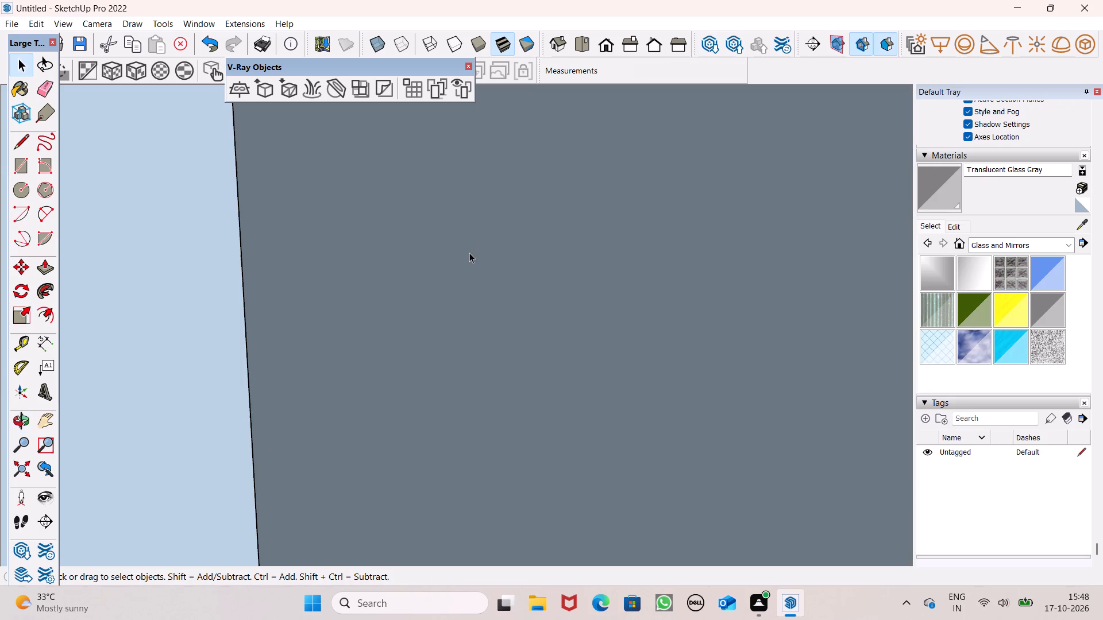
scroll(469, 256, "down", 5)
left_click(606, 49)
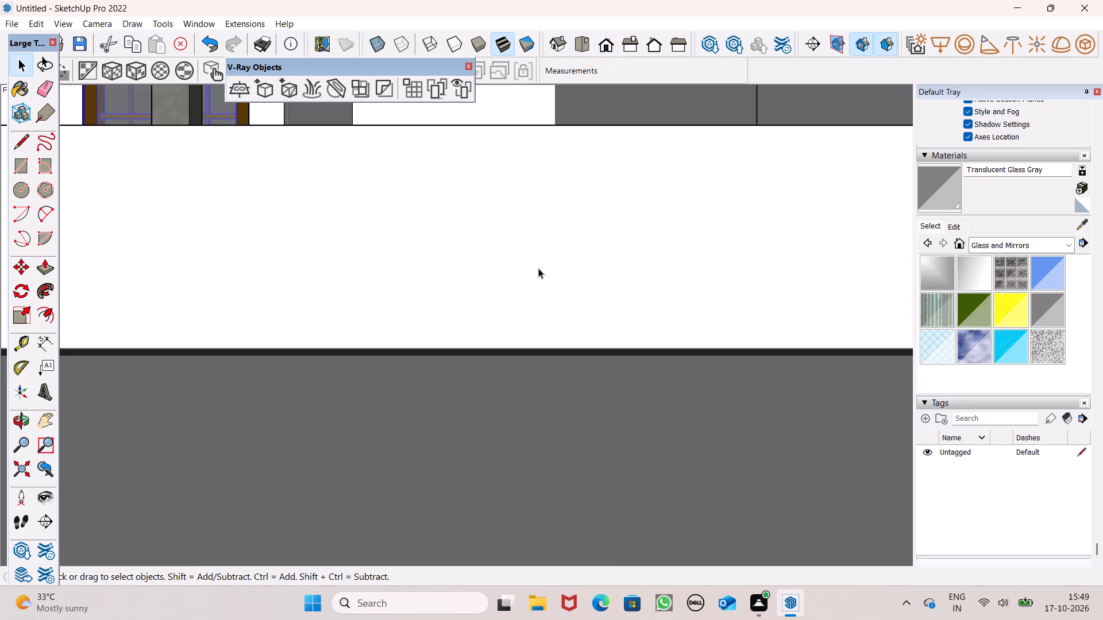
scroll(533, 276, "down", 13)
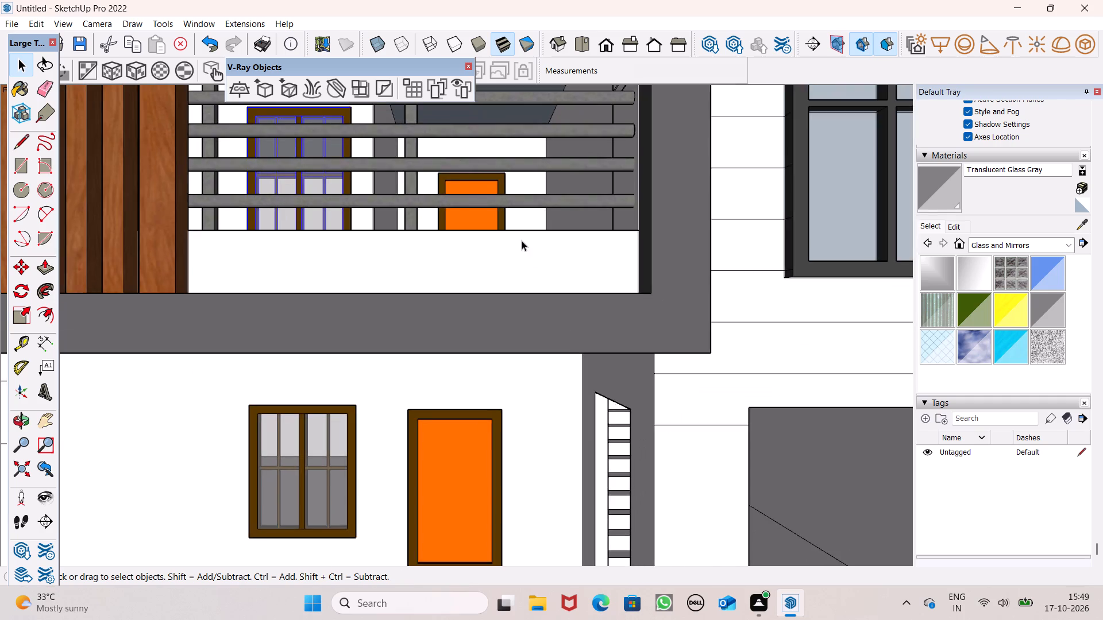
scroll(522, 241, "down", 4)
middle_click_drag(510, 272, 452, 370)
scroll(461, 303, "down", 6)
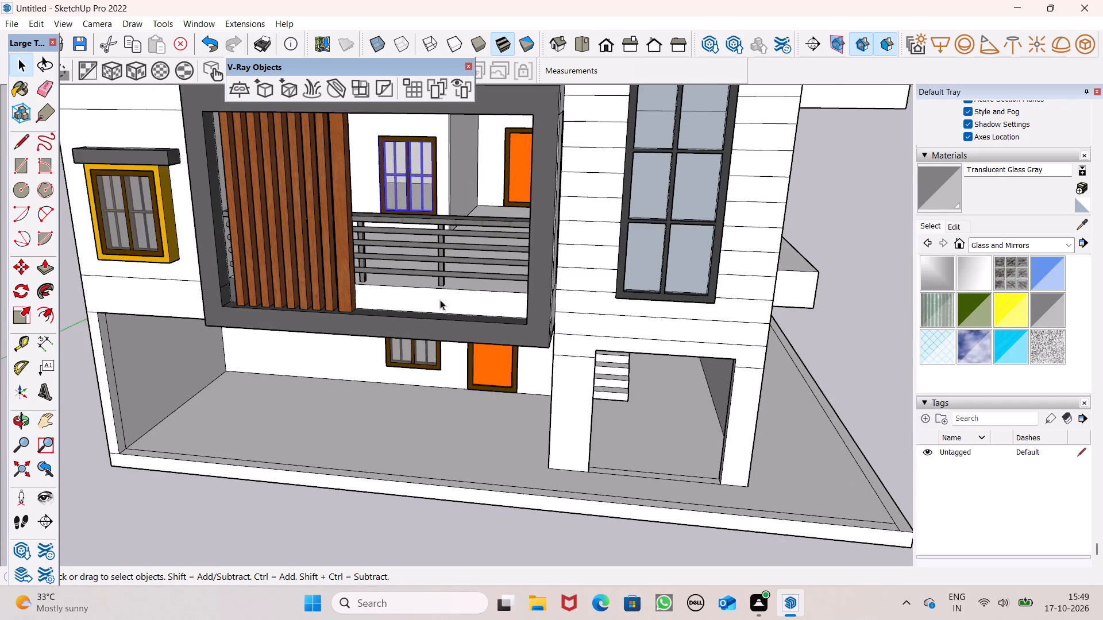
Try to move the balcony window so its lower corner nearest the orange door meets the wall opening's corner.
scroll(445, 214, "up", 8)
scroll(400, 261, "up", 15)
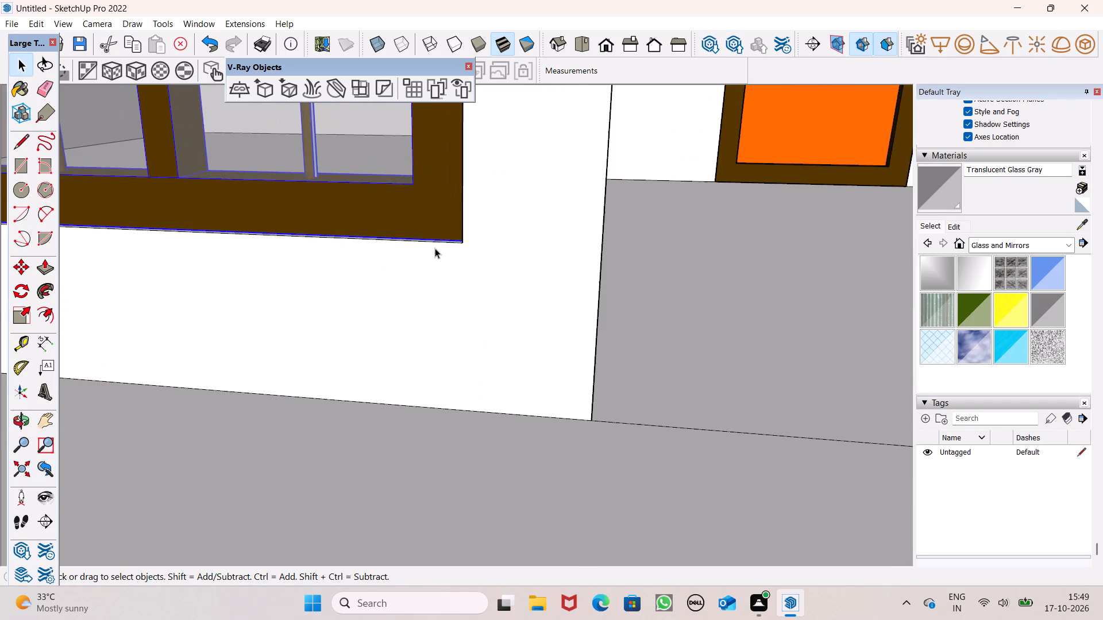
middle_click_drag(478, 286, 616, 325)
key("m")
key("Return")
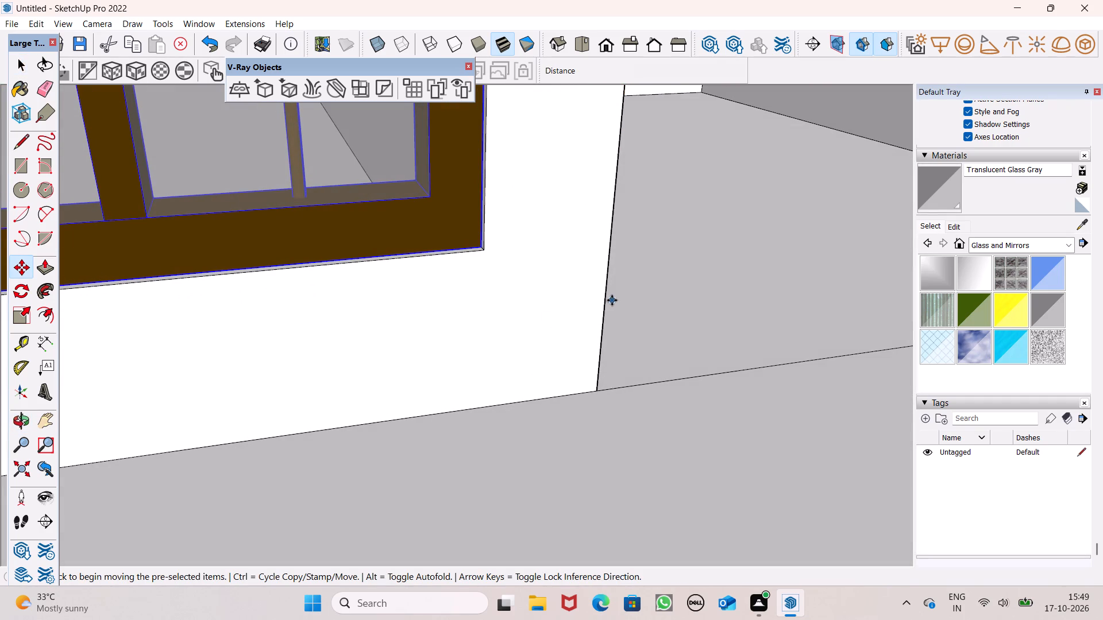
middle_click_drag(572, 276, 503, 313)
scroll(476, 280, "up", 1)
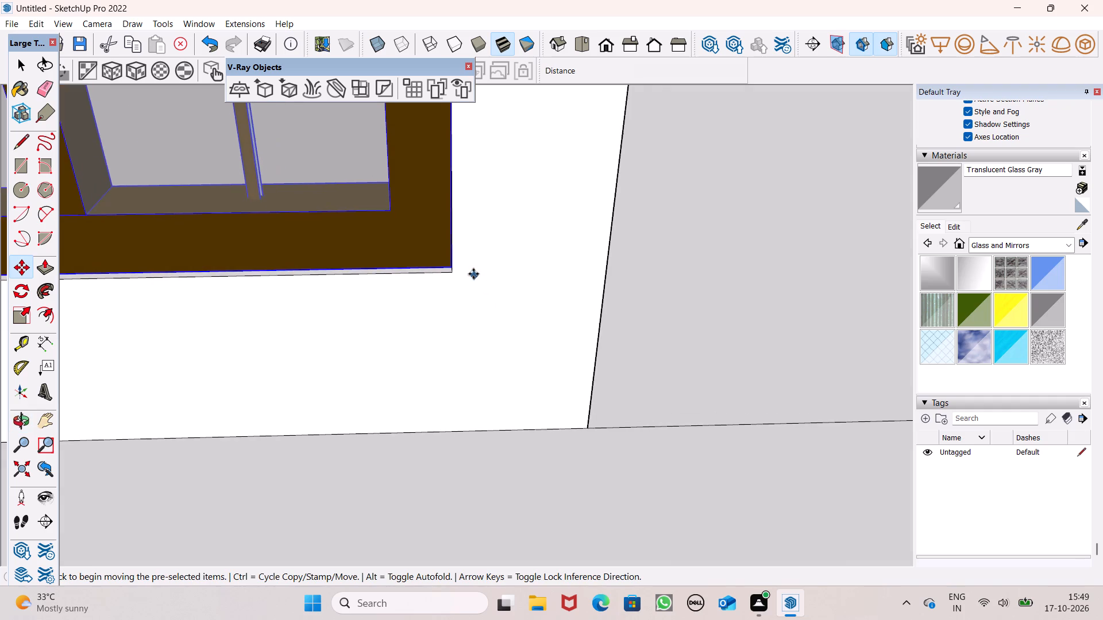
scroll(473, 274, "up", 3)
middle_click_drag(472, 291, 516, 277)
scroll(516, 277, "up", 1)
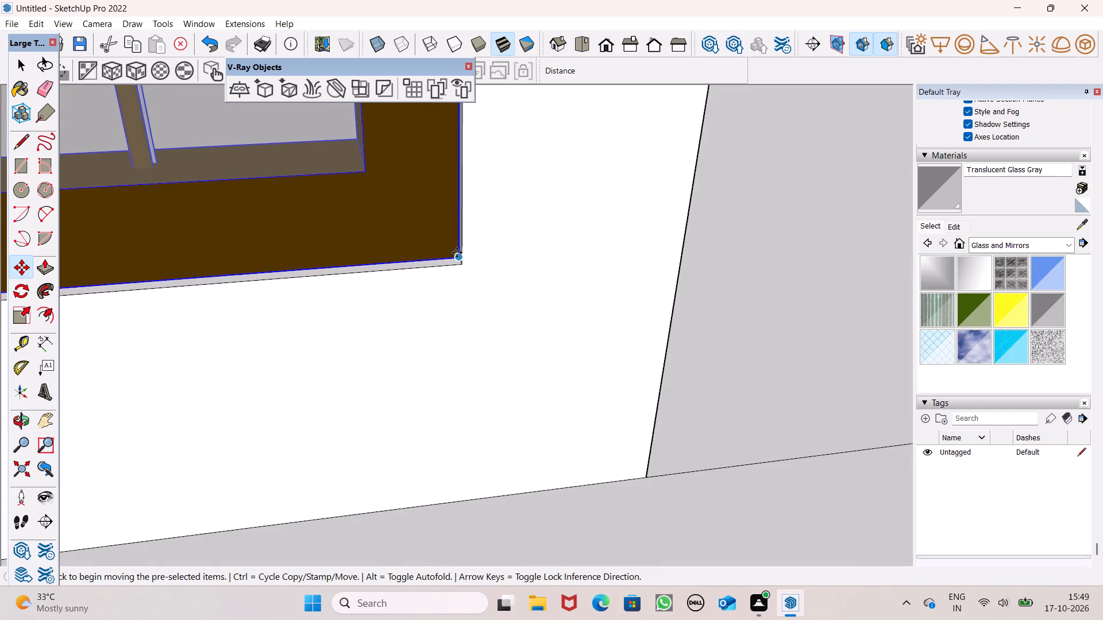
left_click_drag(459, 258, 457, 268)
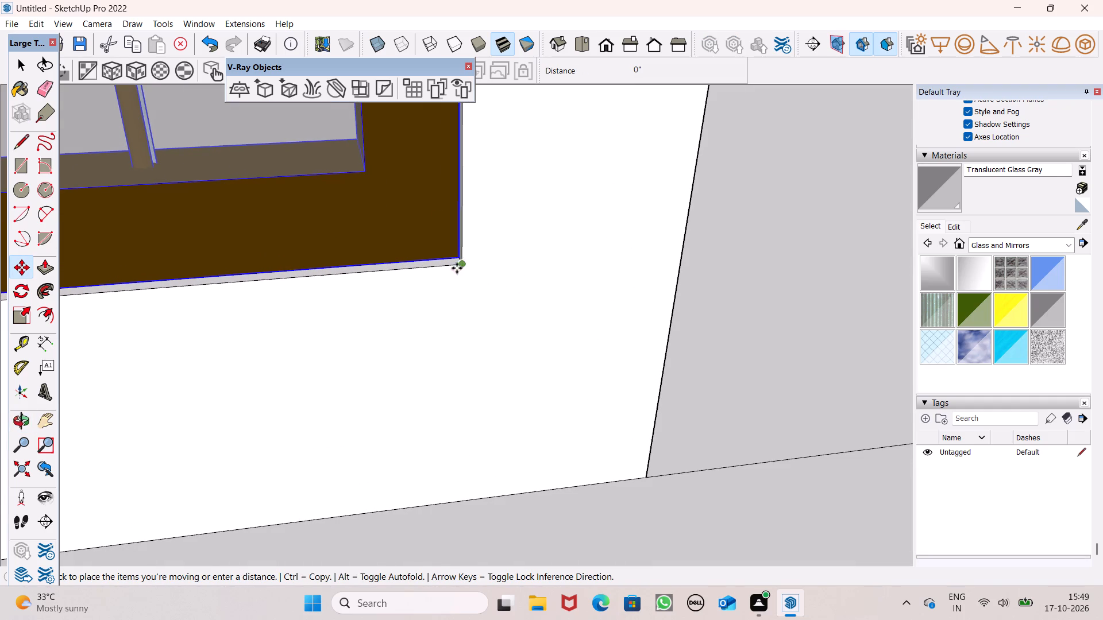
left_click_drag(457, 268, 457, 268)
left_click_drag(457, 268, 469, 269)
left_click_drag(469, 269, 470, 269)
Move the balcony window about 3/4" so its lower corner nearest the orange door meets the wall opening's corner.
scroll(466, 269, "up", 2)
middle_click_drag(463, 284, 459, 292)
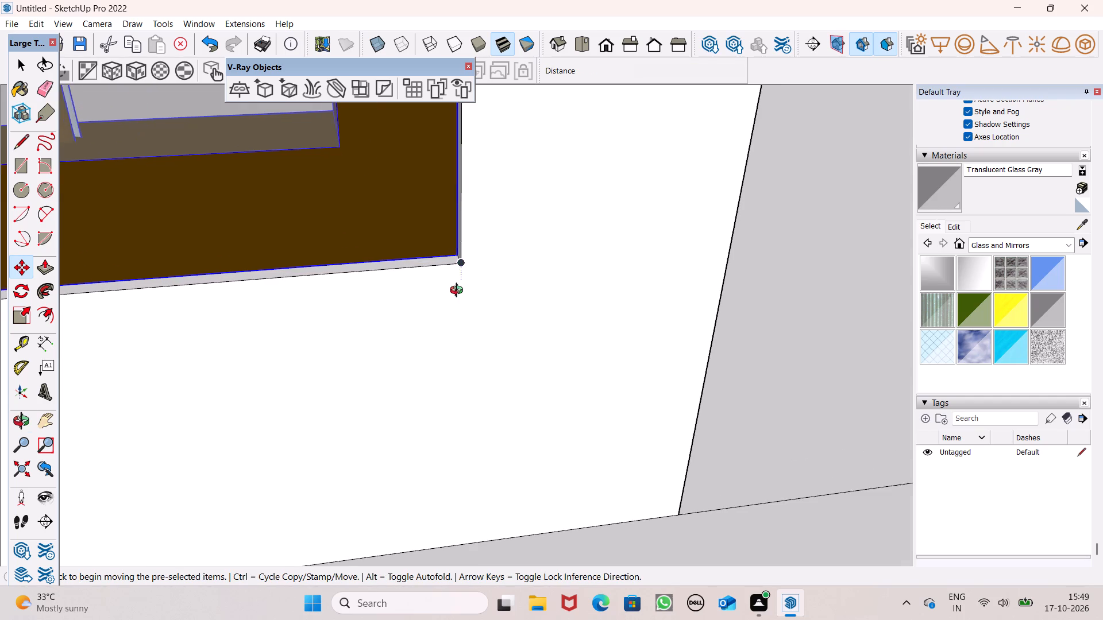
middle_click_drag(459, 292, 453, 296)
scroll(455, 270, "up", 4)
left_click_drag(450, 262, 453, 272)
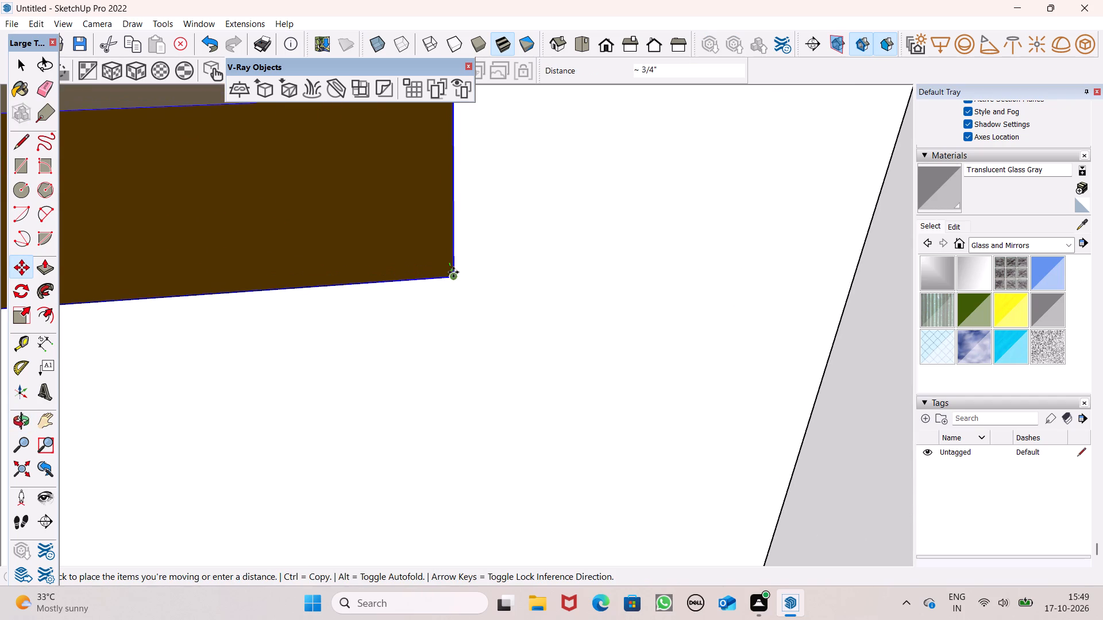
left_click_drag(453, 272, 455, 276)
key("space")
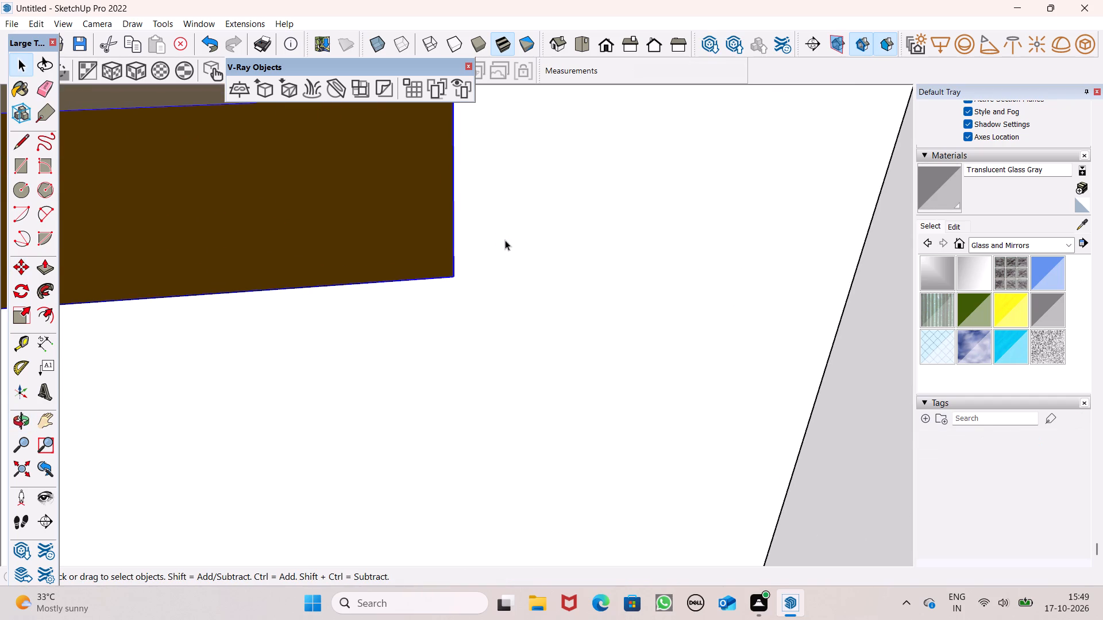
key("space")
Examine the aligned balcony window and the surrounding front facade.
scroll(510, 237, "down", 6)
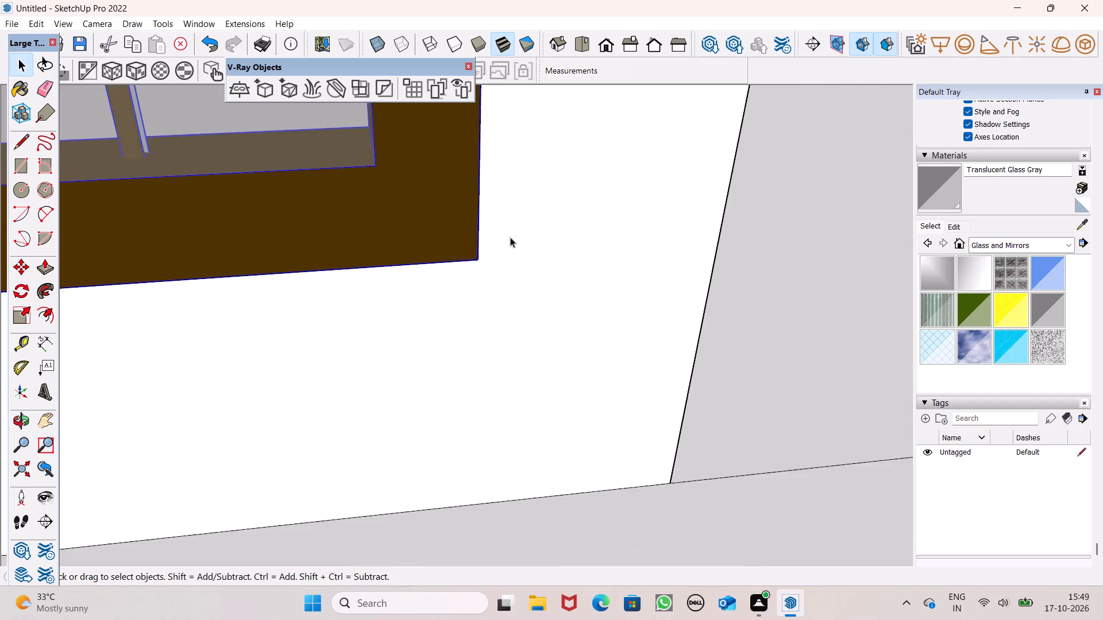
scroll(511, 238, "down", 15)
middle_click_drag(563, 274, 536, 295)
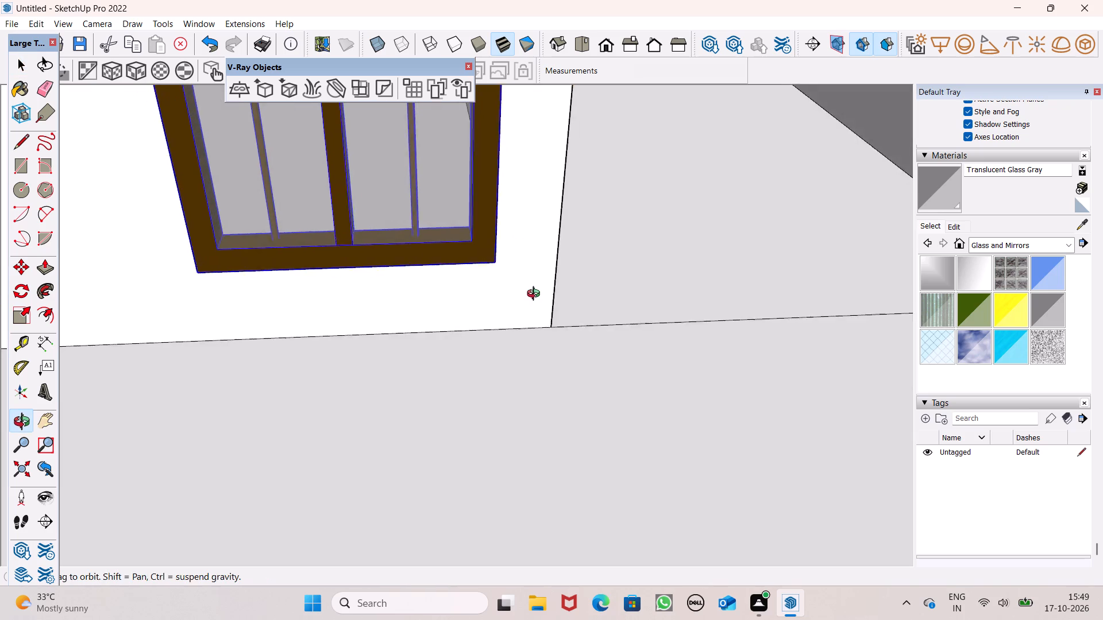
middle_click_drag(536, 295, 526, 268)
scroll(533, 252, "down", 17)
scroll(535, 252, "down", 5)
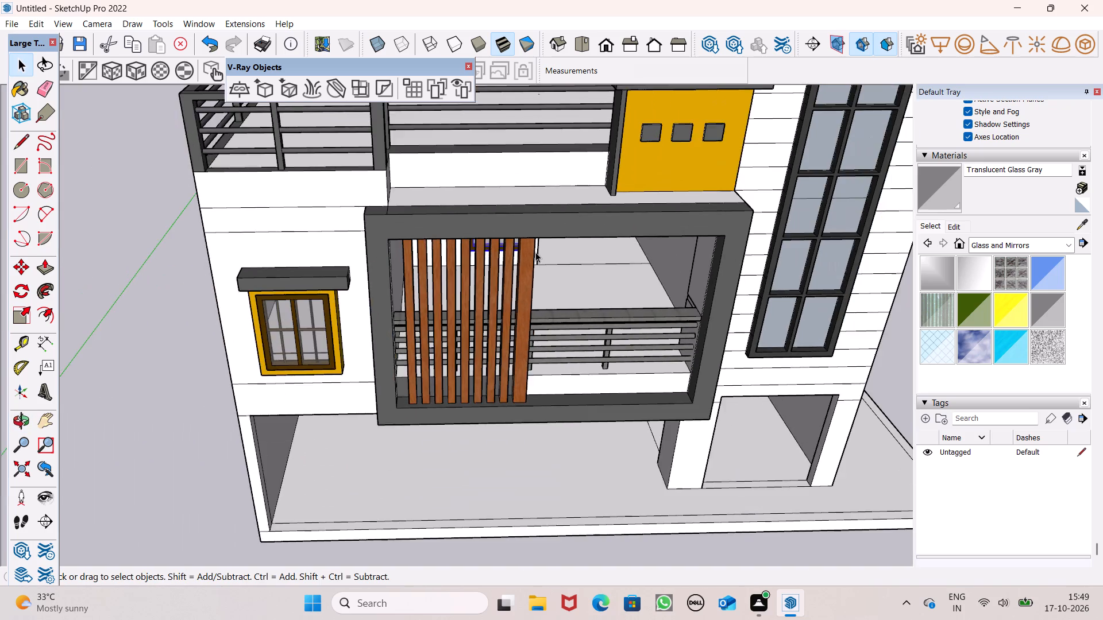
Push the small square on the ground floor's front wall inward to form a window opening.
scroll(535, 252, "down", 6)
key("space")
left_click(272, 227)
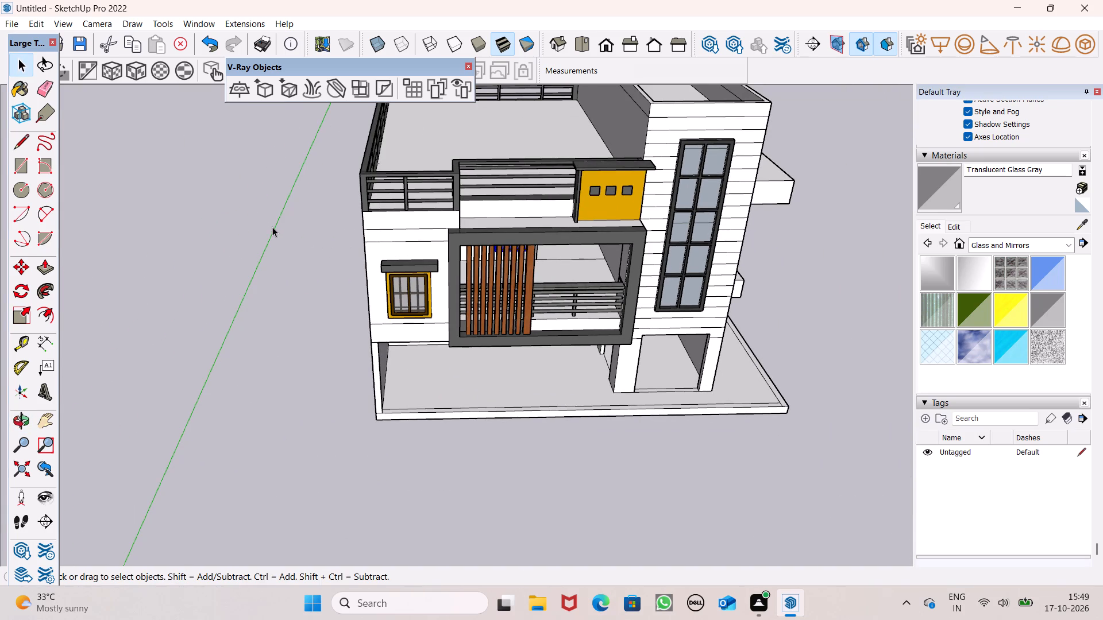
middle_click_drag(624, 355, 556, 208)
middle_click_drag(557, 321, 561, 319)
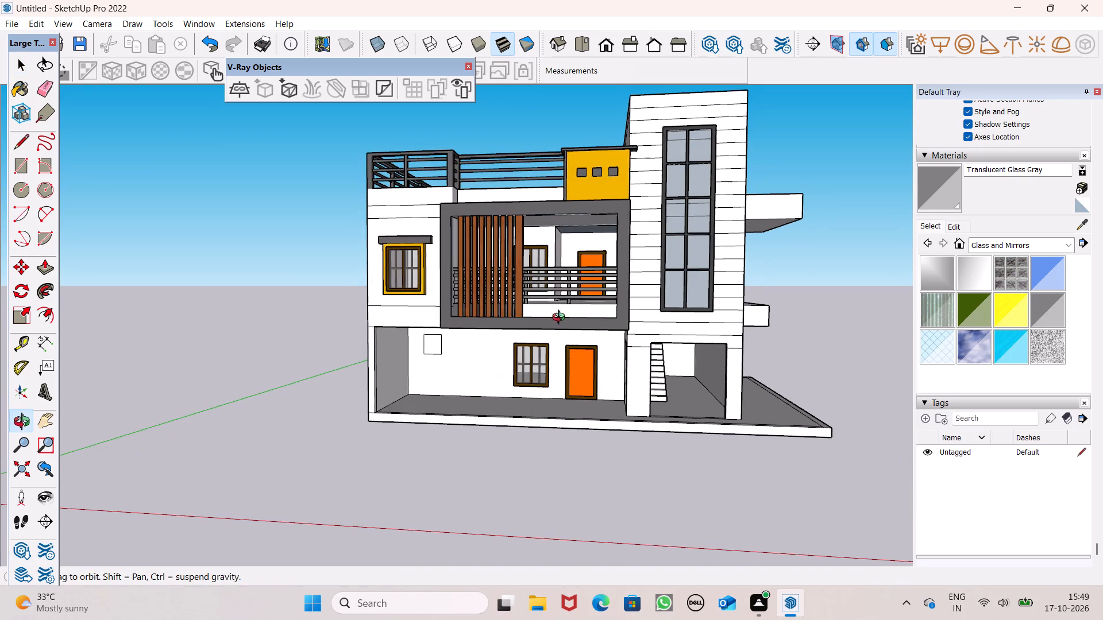
middle_click_drag(561, 319, 569, 311)
scroll(453, 353, "up", 6)
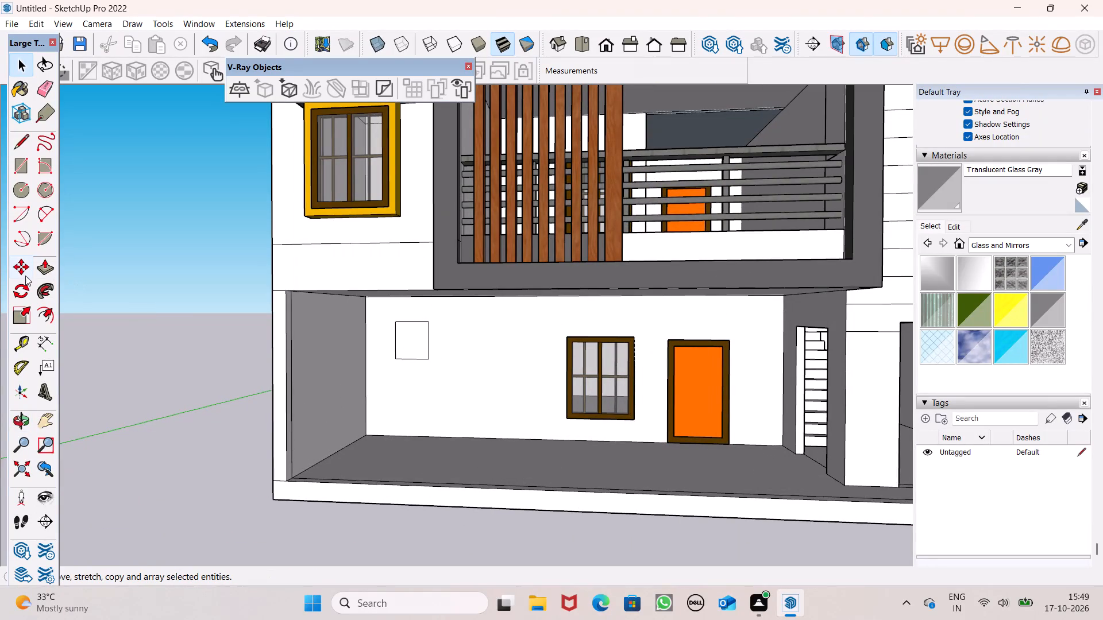
left_click(46, 267)
scroll(322, 345, "up", 1)
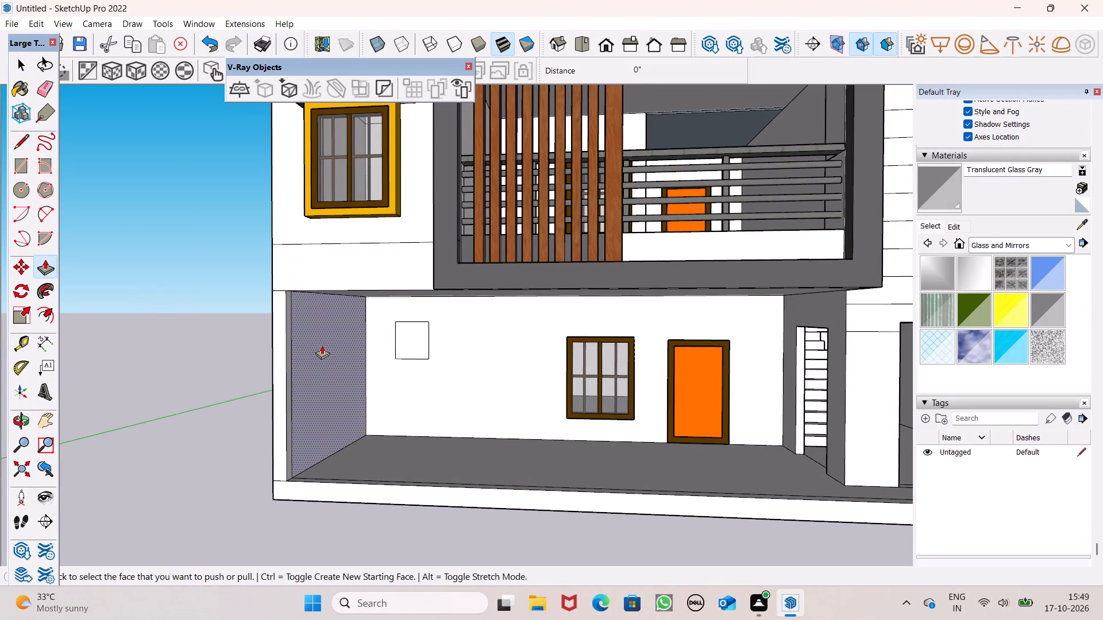
scroll(322, 345, "up", 4)
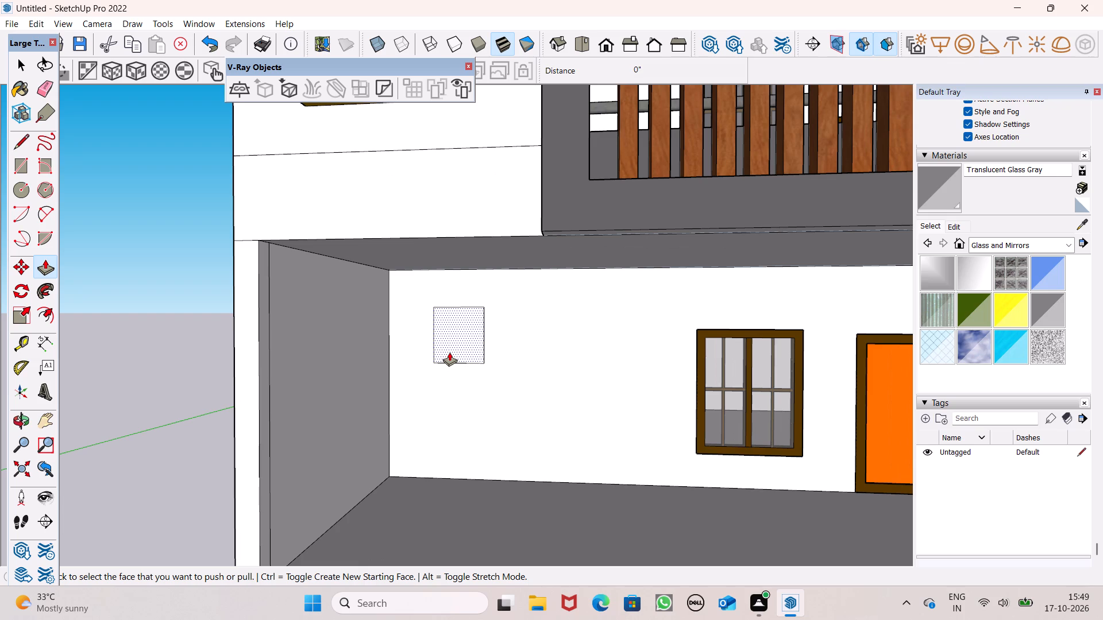
left_click_drag(449, 351, 469, 343)
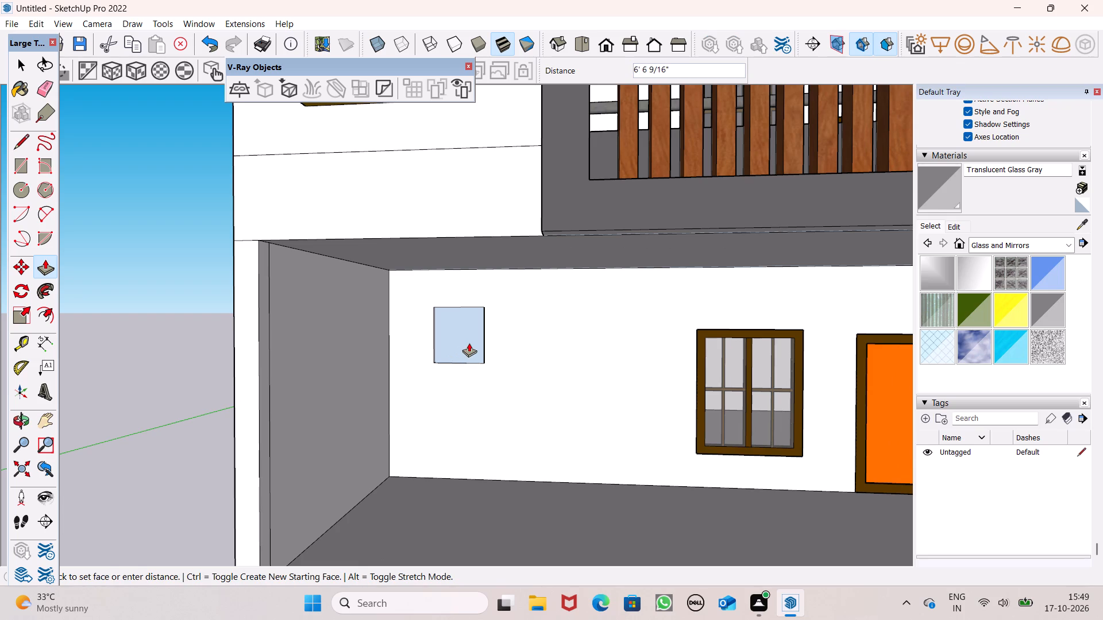
left_click_drag(469, 343, 477, 336)
key("space")
Move the small brown square frame standing beside the house about 57' 6" towards the new ground-floor opening.
scroll(460, 354, "down", 4)
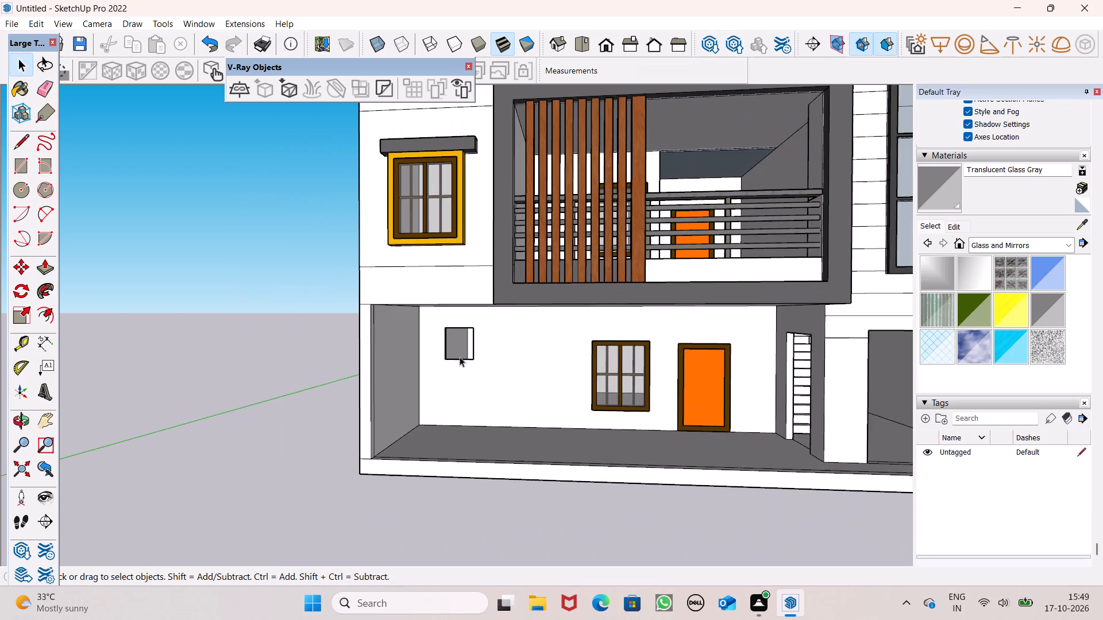
scroll(460, 357, "down", 5)
scroll(484, 421, "down", 3)
middle_click_drag(616, 491, 636, 507)
scroll(460, 398, "down", 4)
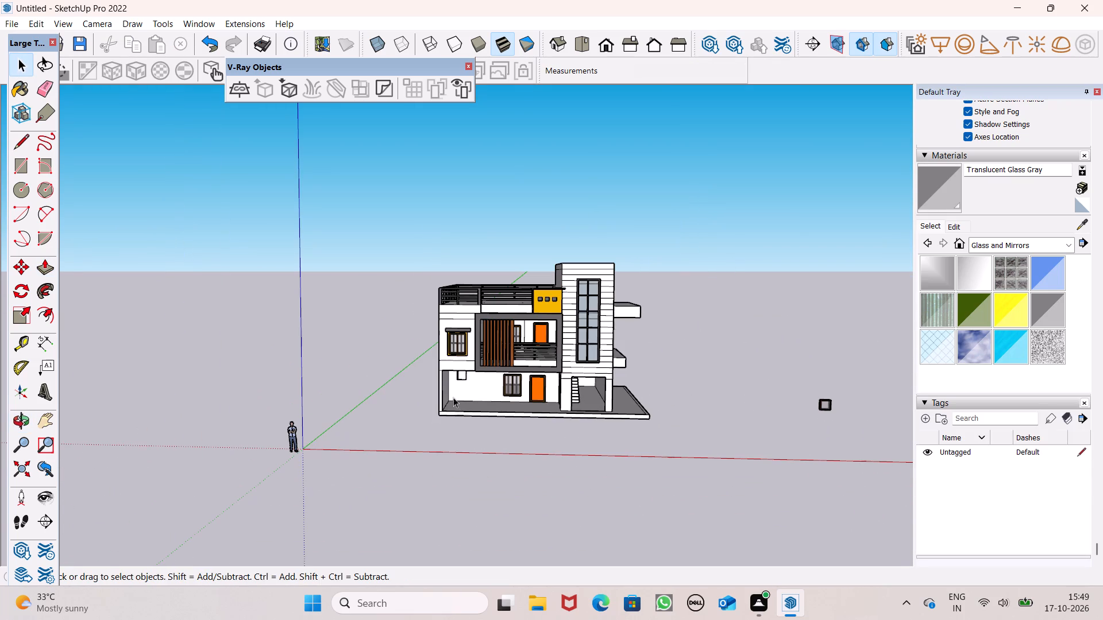
left_click(830, 409)
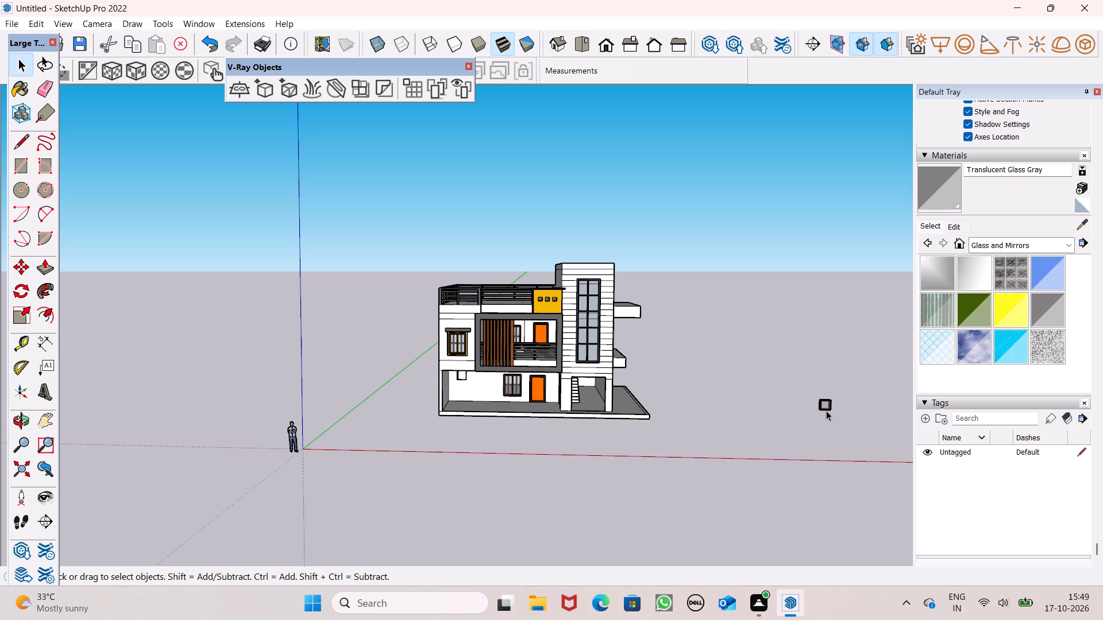
key("m")
key("Return")
scroll(817, 416, "up", 2)
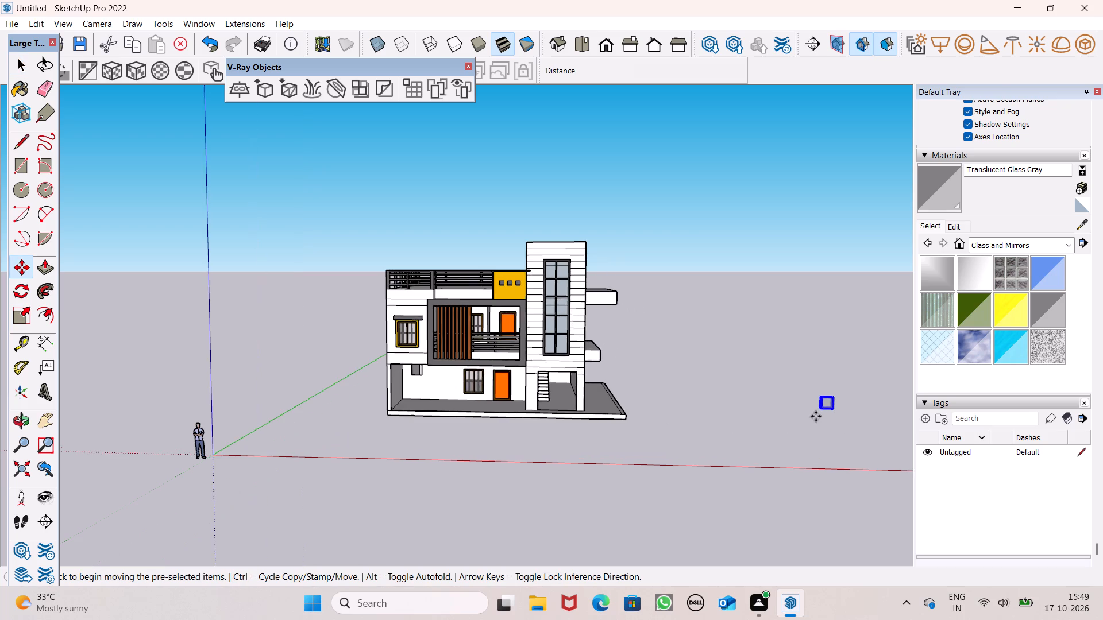
scroll(816, 416, "up", 3)
left_click_drag(837, 413, 395, 423)
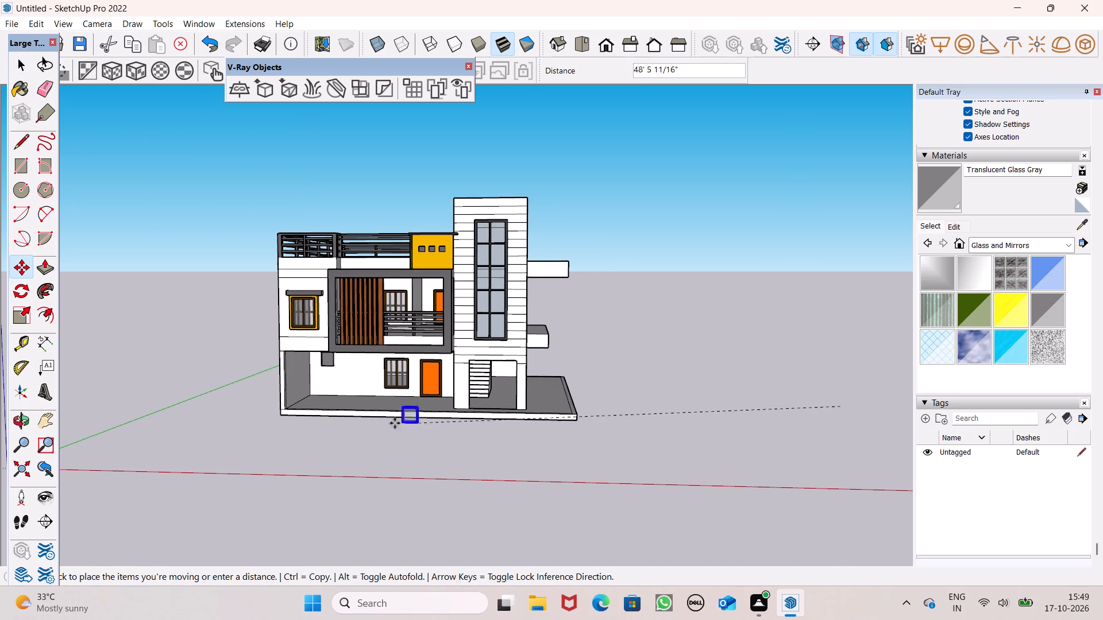
left_click_drag(395, 423, 335, 361)
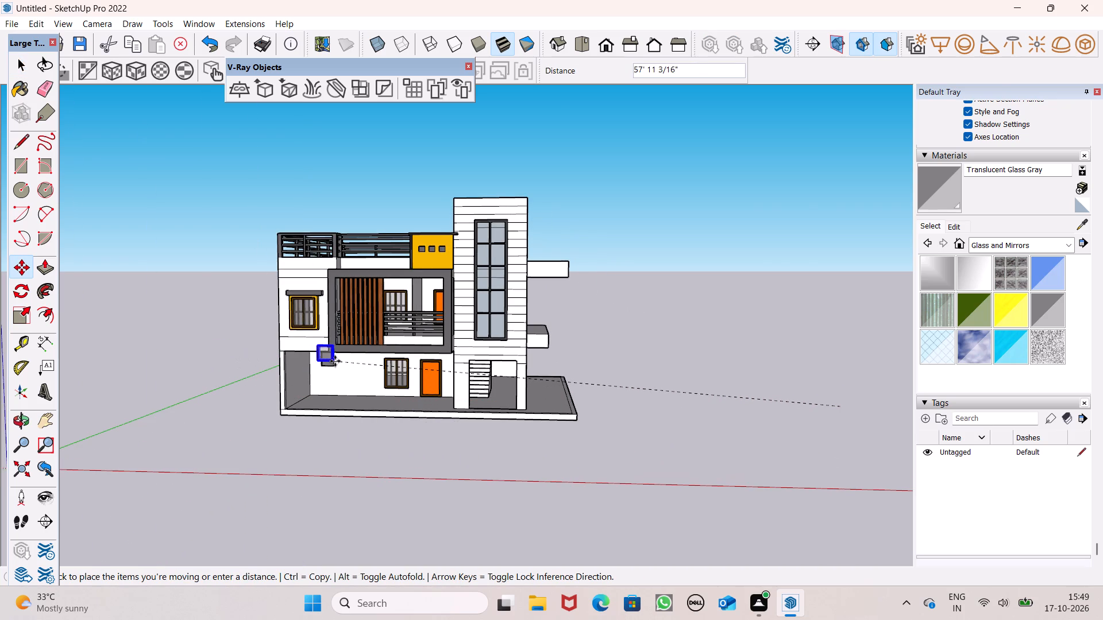
left_click_drag(335, 361, 336, 362)
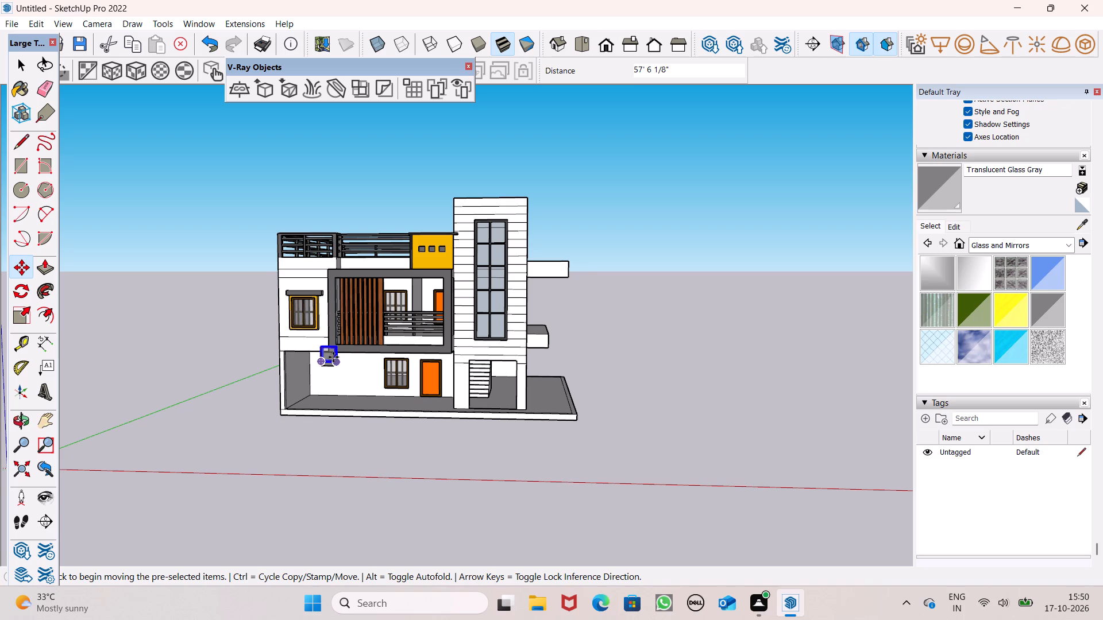
Move the small brown frame about 55' 1" onto the ground-floor wall just below the small opening.
scroll(332, 364, "up", 8)
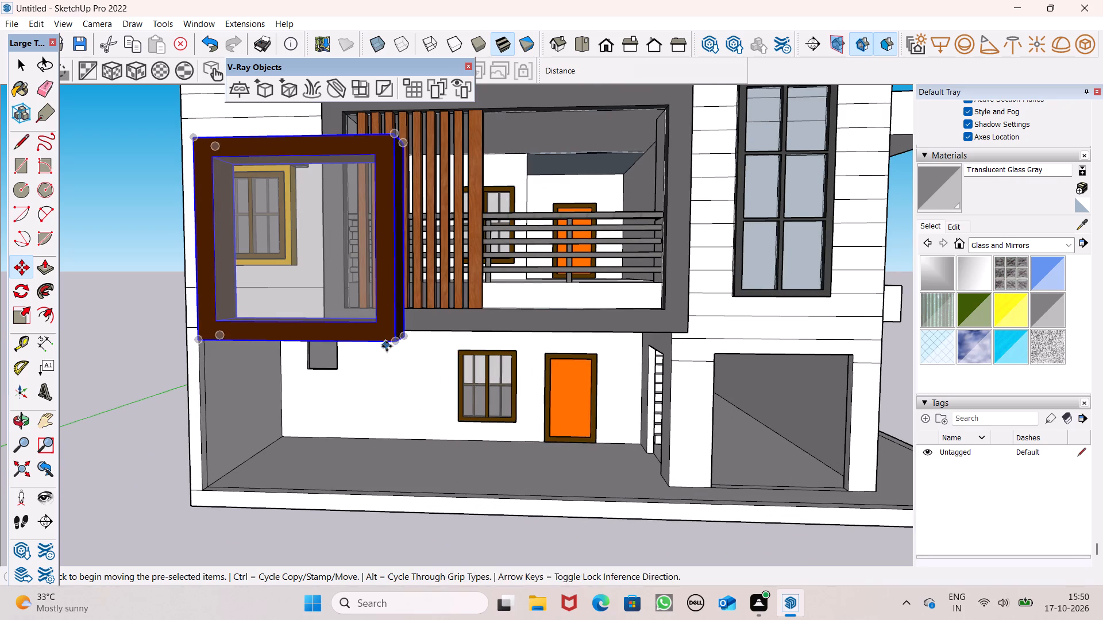
left_click_drag(398, 341, 344, 373)
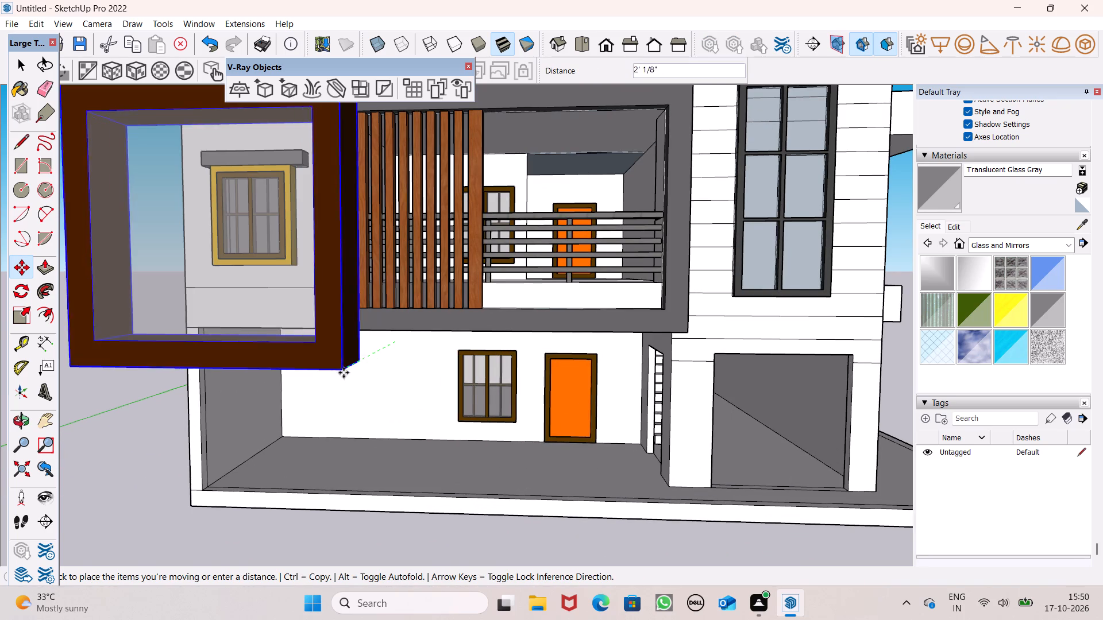
left_click_drag(344, 373, 356, 371)
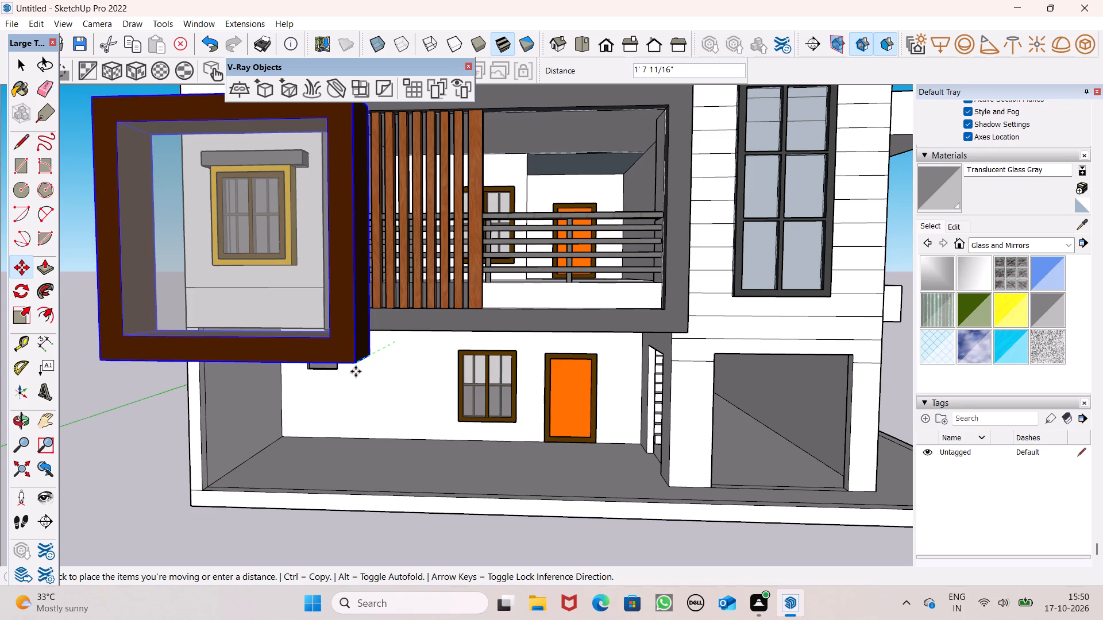
left_click_drag(356, 371, 338, 381)
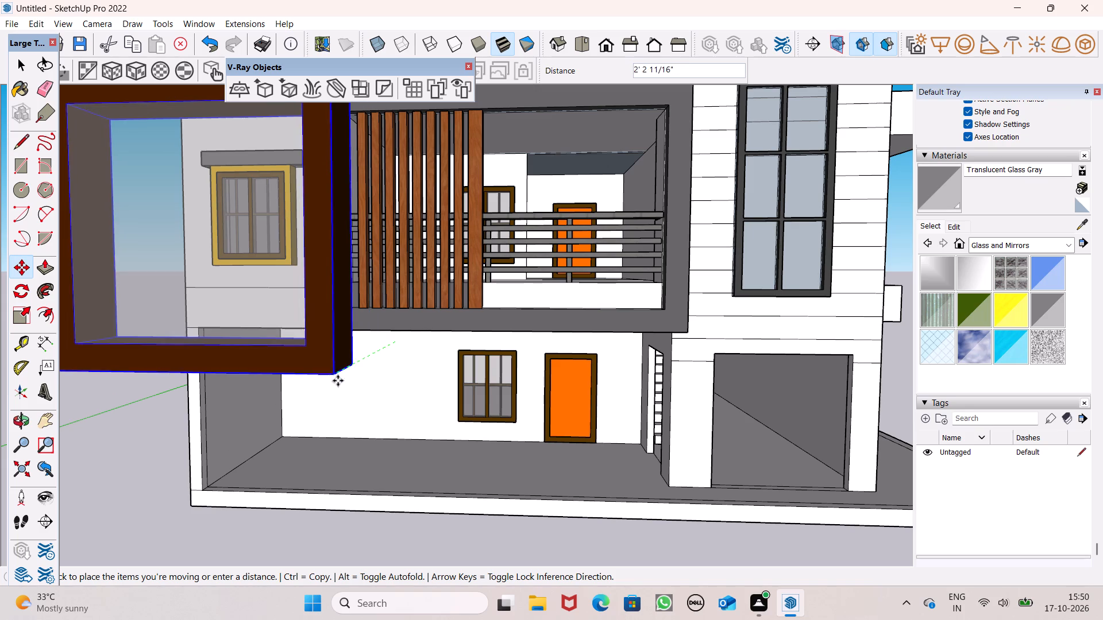
left_click_drag(338, 381, 342, 383)
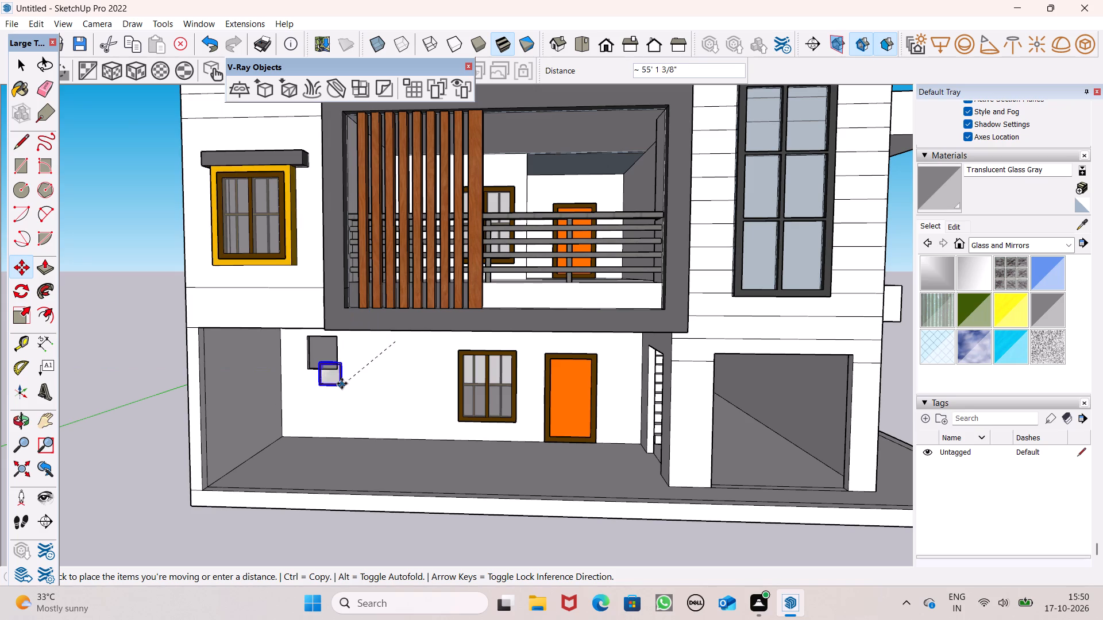
left_click_drag(342, 383, 342, 382)
Move the small frame so its lower corner nearest the neighbouring window meets the opening's matching lower corner.
scroll(339, 375, "up", 8)
scroll(298, 344, "up", 3)
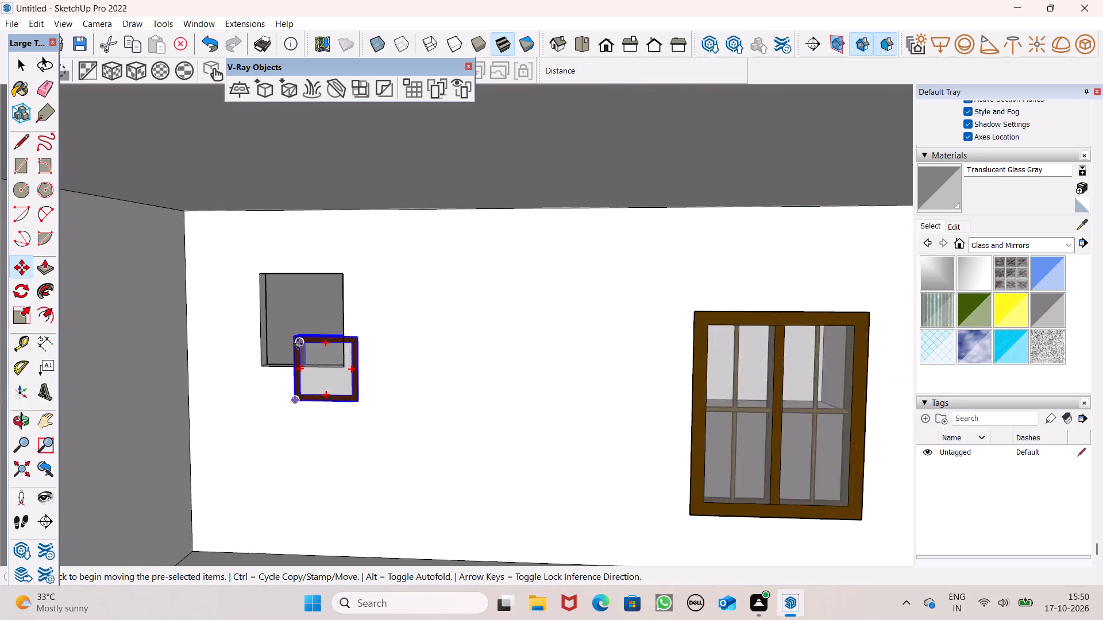
scroll(298, 344, "up", 3)
left_click_drag(388, 434, 362, 404)
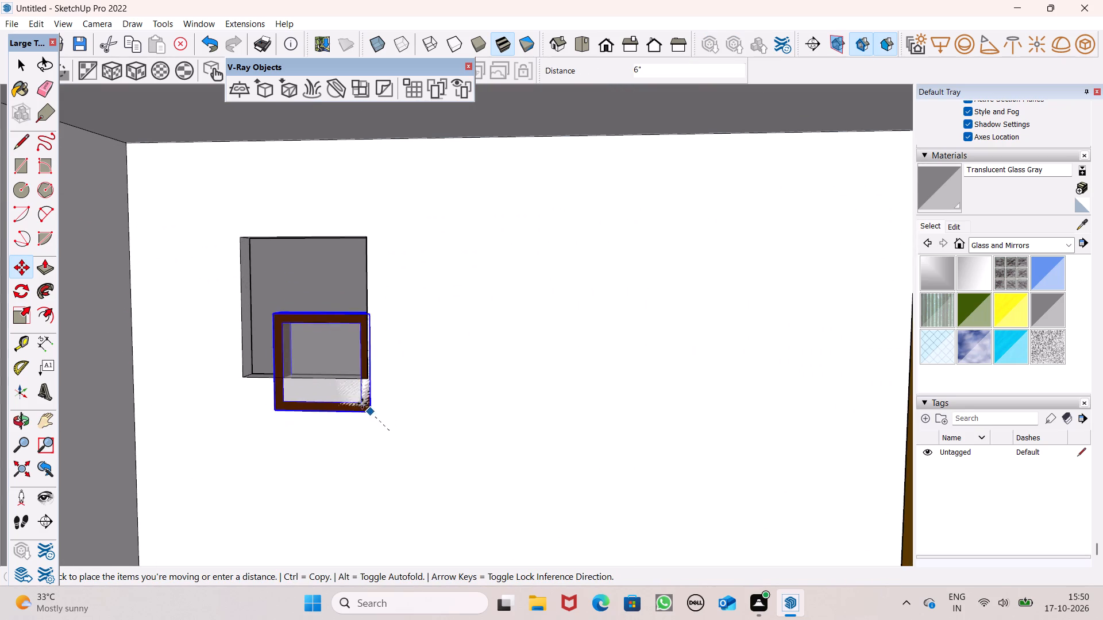
left_click_drag(362, 404, 367, 383)
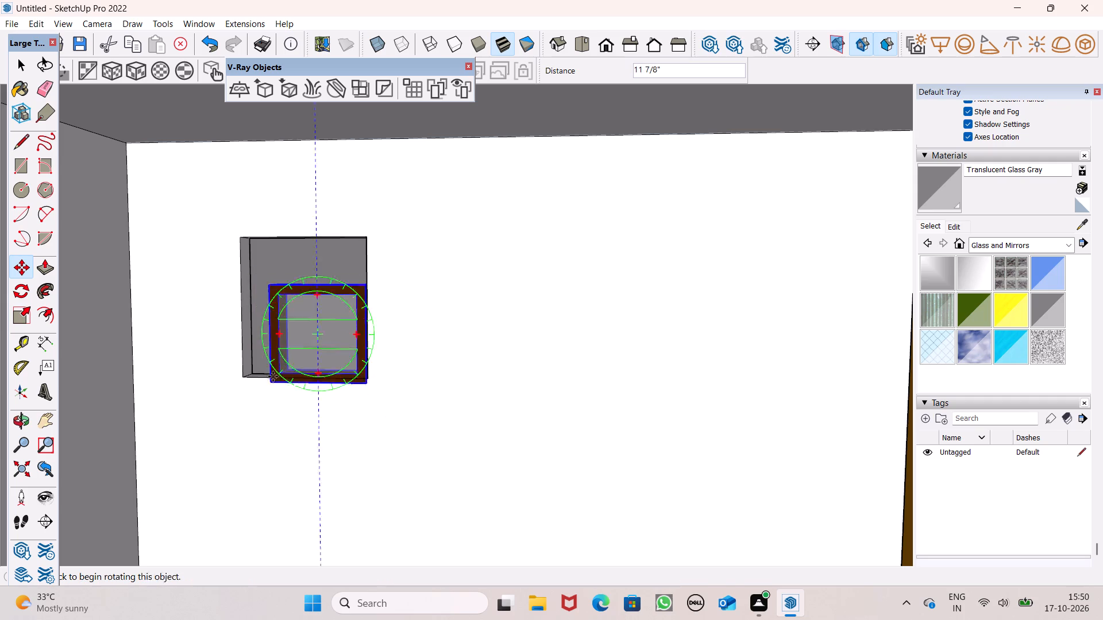
scroll(342, 385, "up", 8)
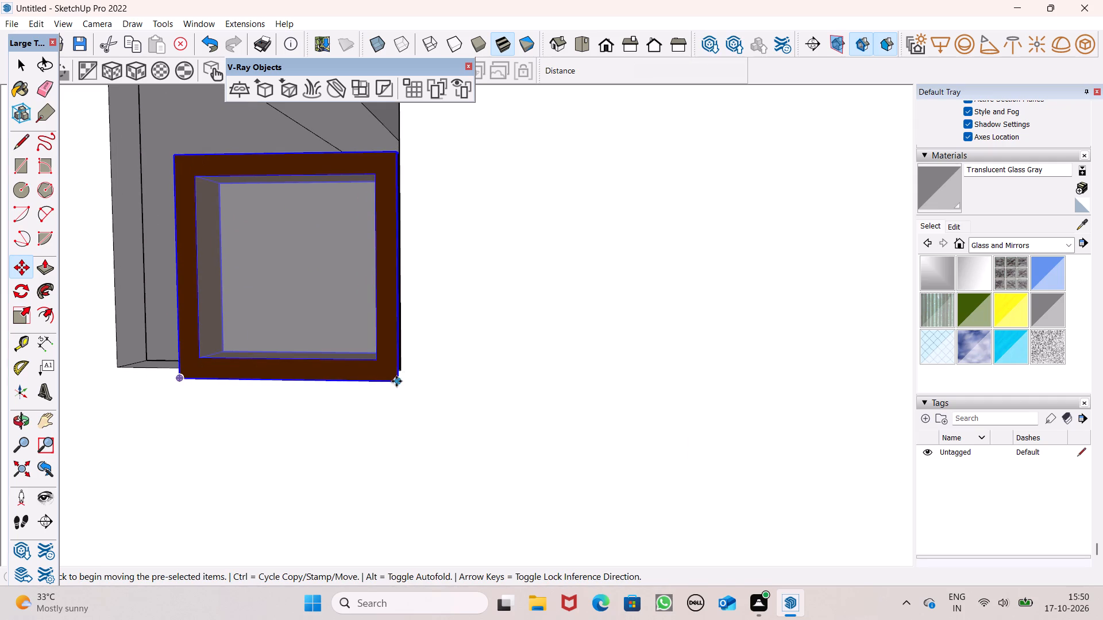
left_click_drag(396, 381, 398, 370)
scroll(326, 350, "down", 2)
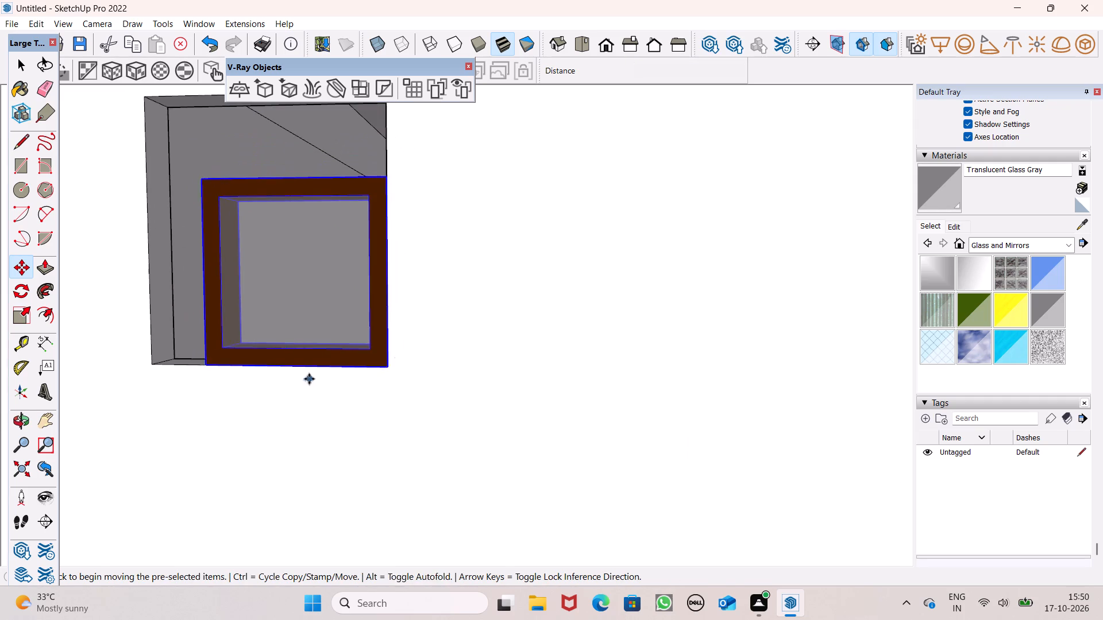
Scale the small frame to about 1.31 in width and stretch its height to the opening's top edge.
middle_click_drag(309, 379, 514, 482)
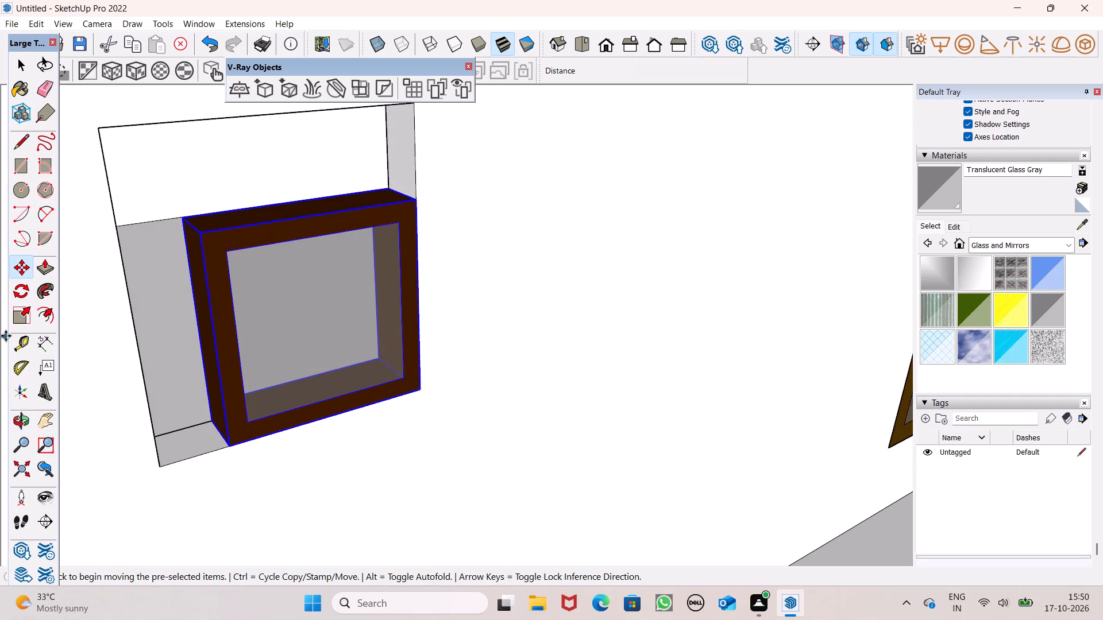
left_click(19, 328)
left_click(31, 321)
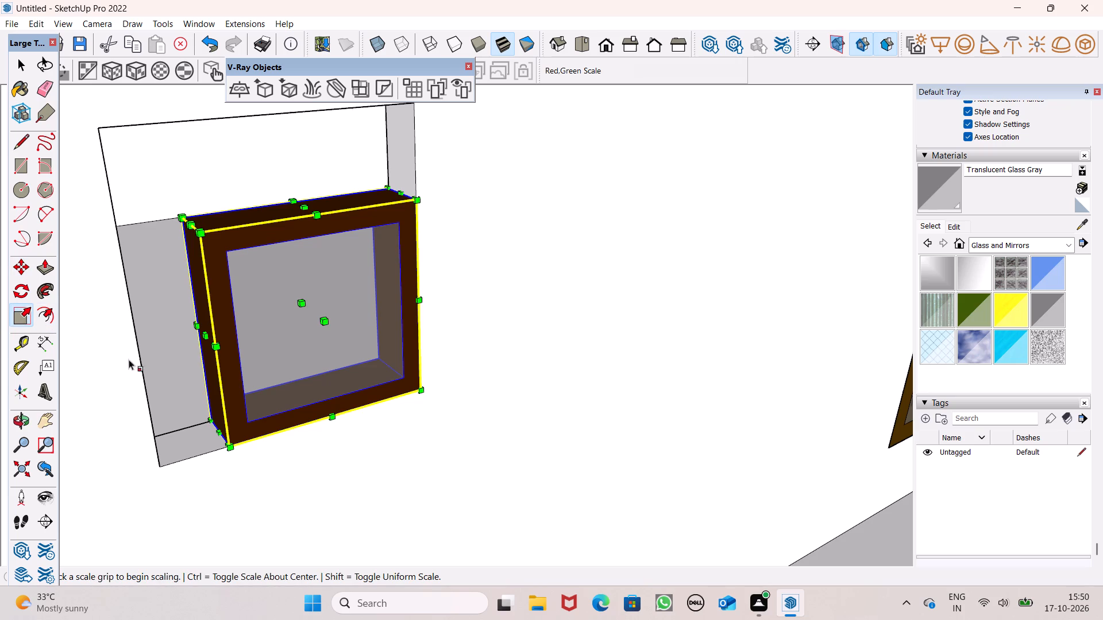
left_click_drag(210, 336, 167, 351)
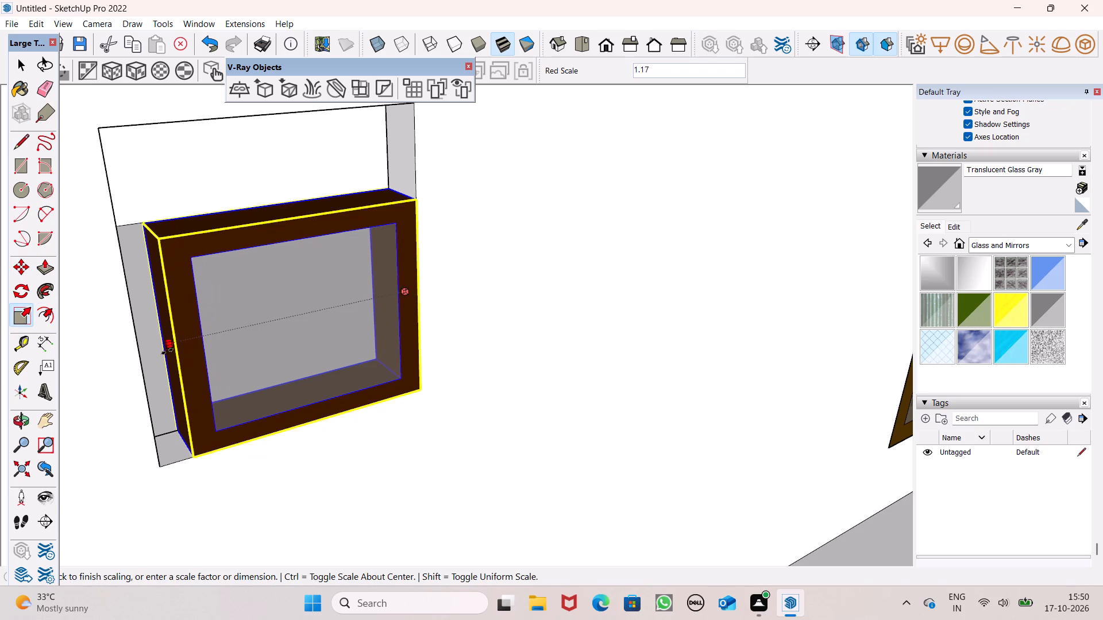
left_click_drag(167, 351, 141, 354)
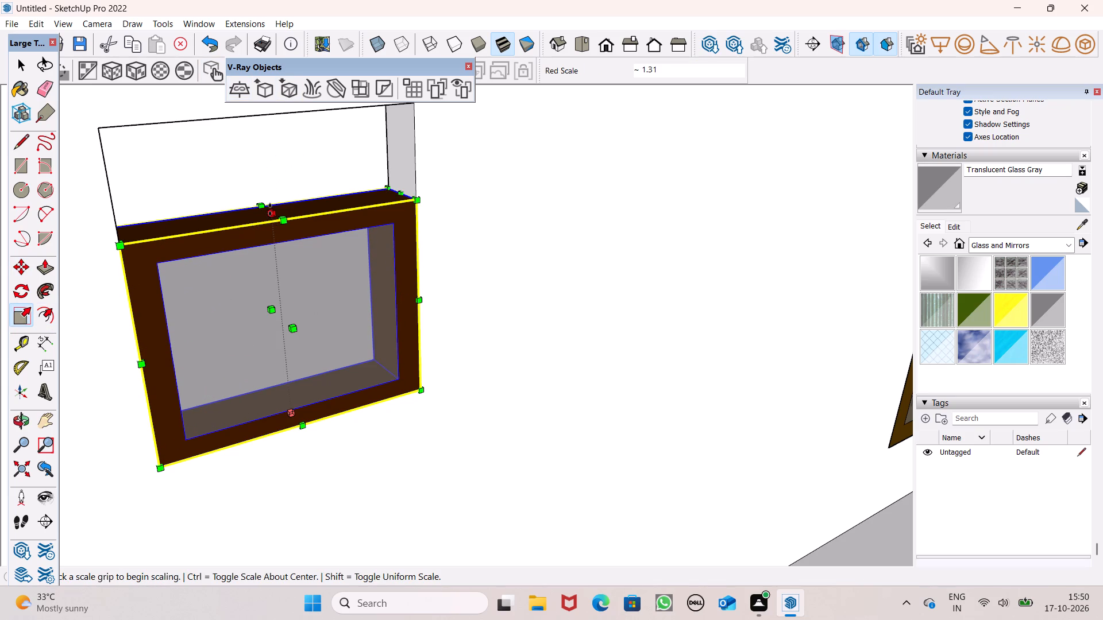
left_click_drag(271, 209, 261, 118)
key("v")
key("space")
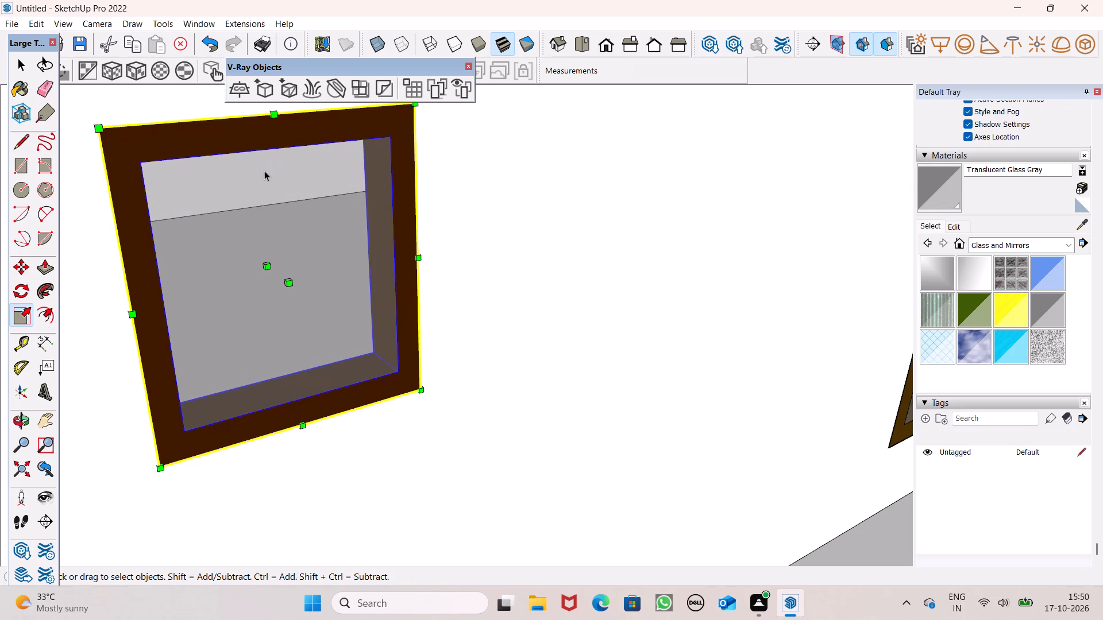
key("space")
Clear the selection and examine the fitted small frame and the whole front facade from several angles.
scroll(264, 170, "down", 15)
scroll(297, 163, "down", 6)
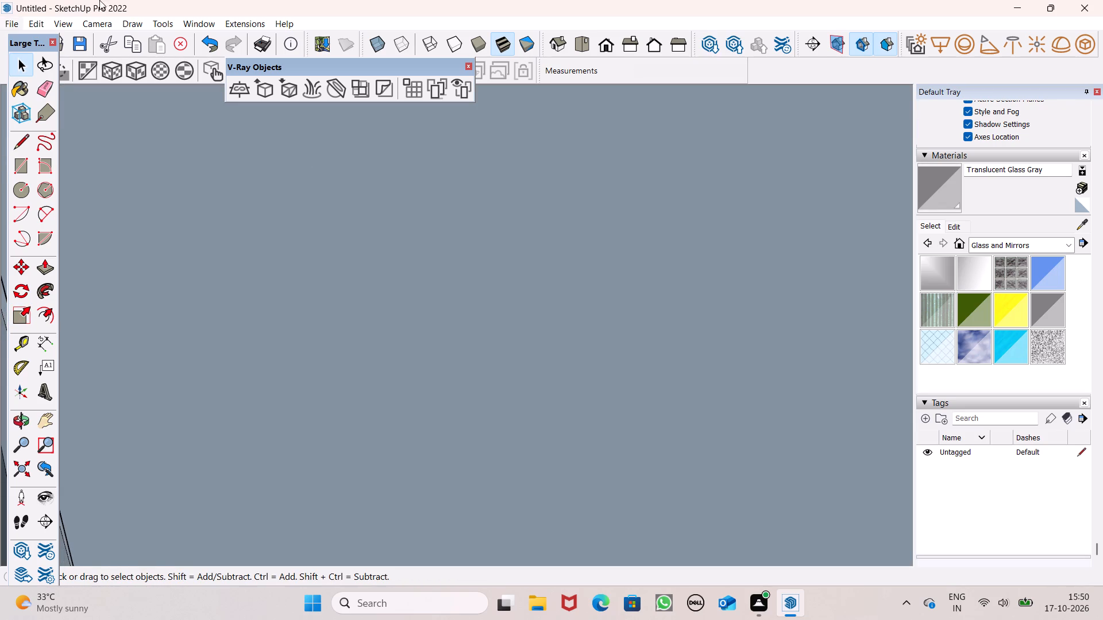
scroll(371, 212, "down", 3)
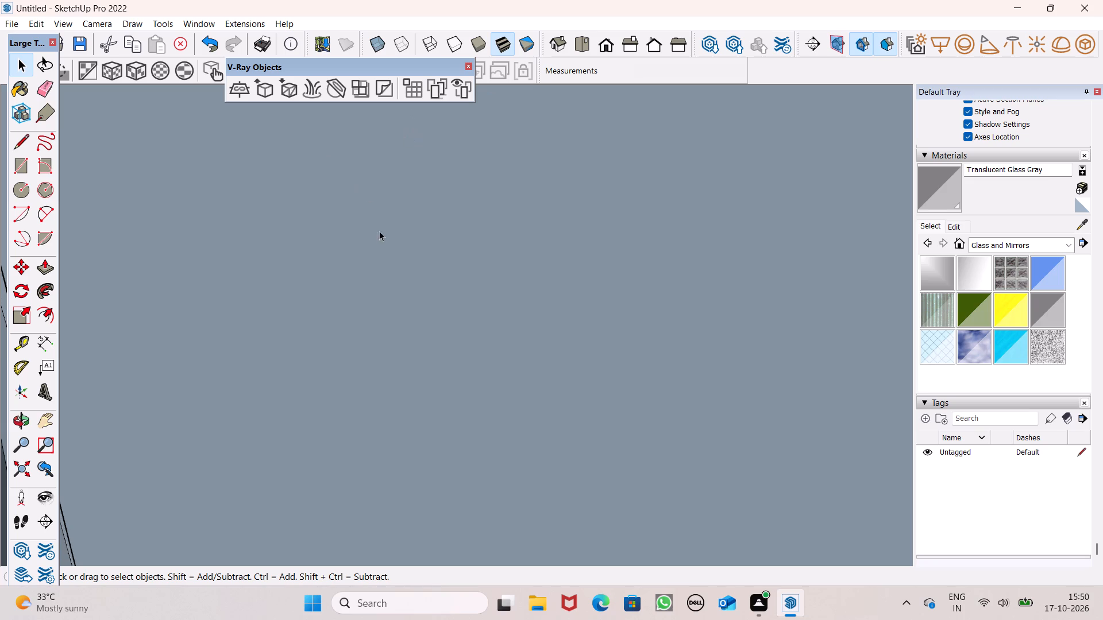
scroll(379, 231, "down", 2)
scroll(408, 334, "down", 11)
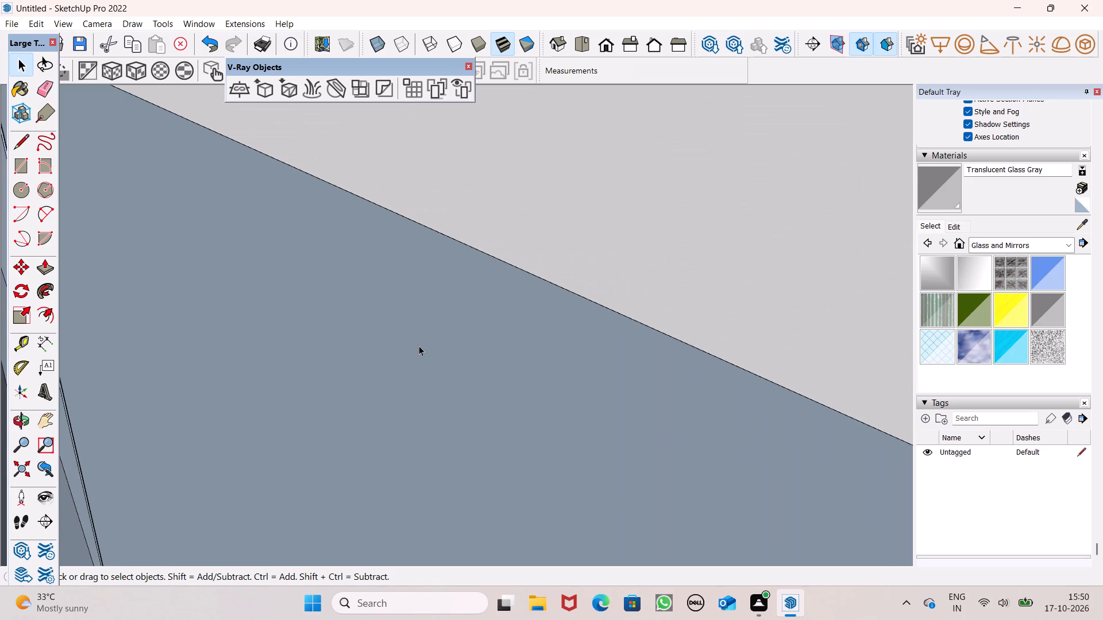
scroll(419, 346, "down", 11)
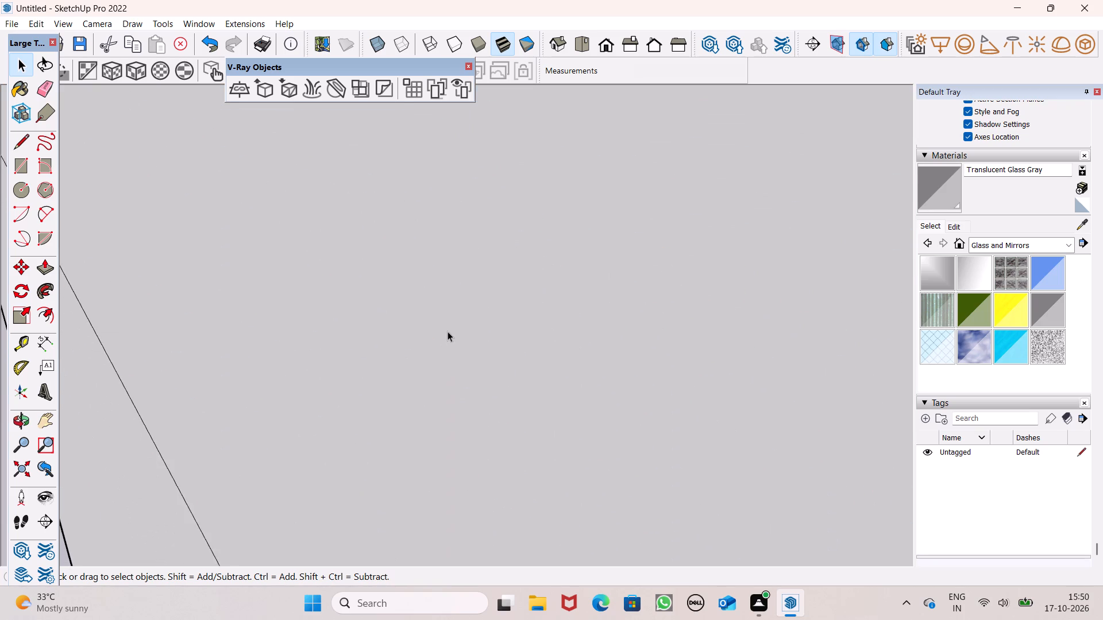
scroll(448, 331, "down", 5)
scroll(552, 347, "down", 6)
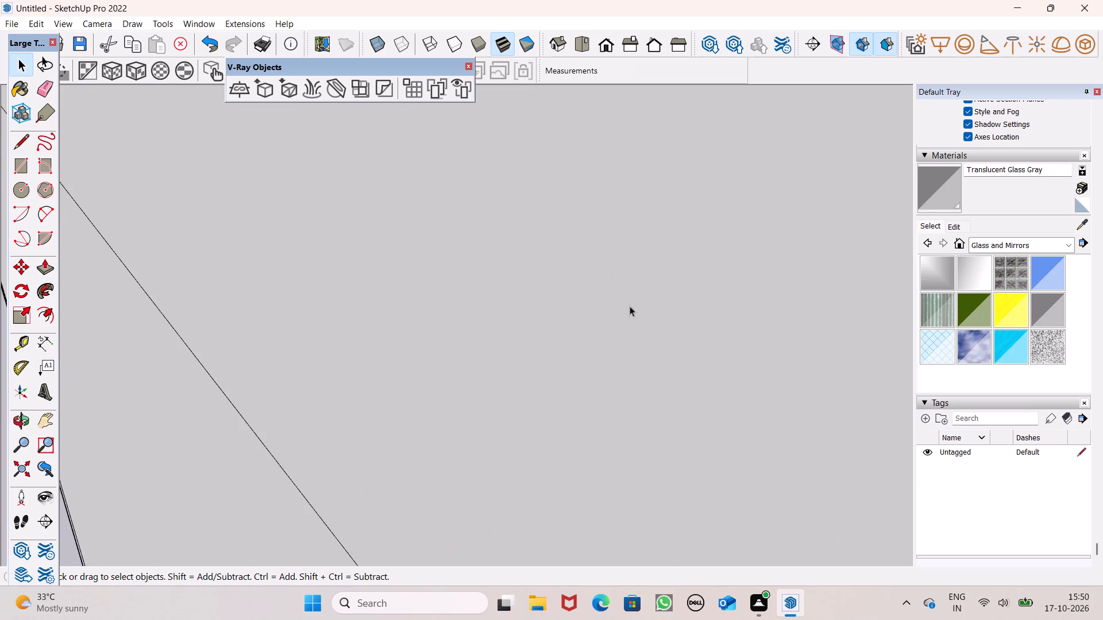
scroll(592, 158, "down", 6)
scroll(548, 270, "down", 5)
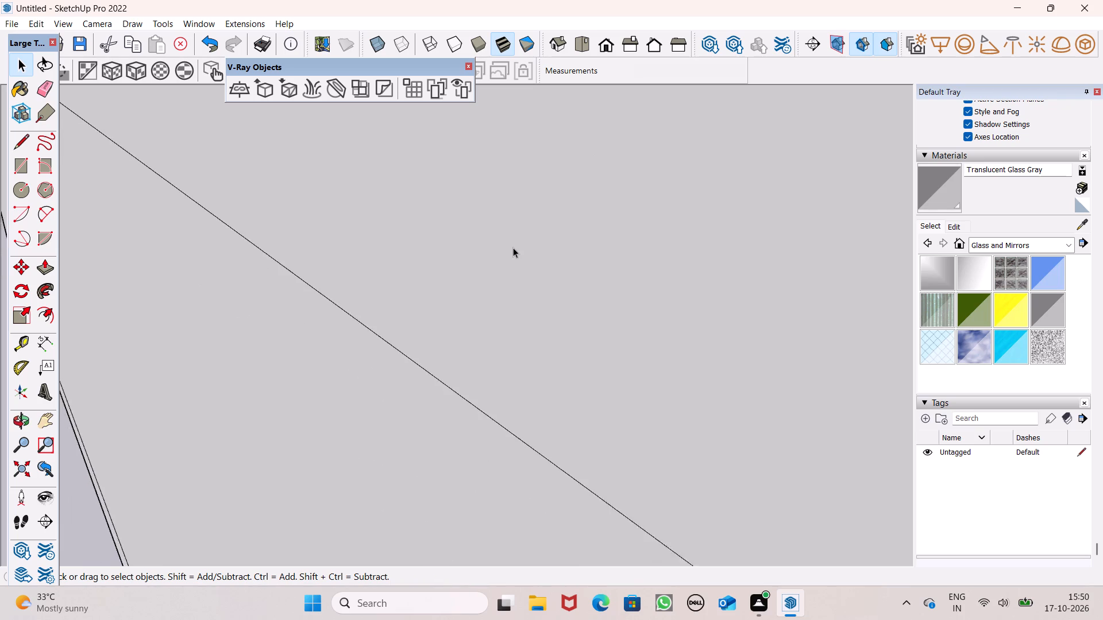
scroll(513, 247, "down", 8)
scroll(469, 233, "down", 16)
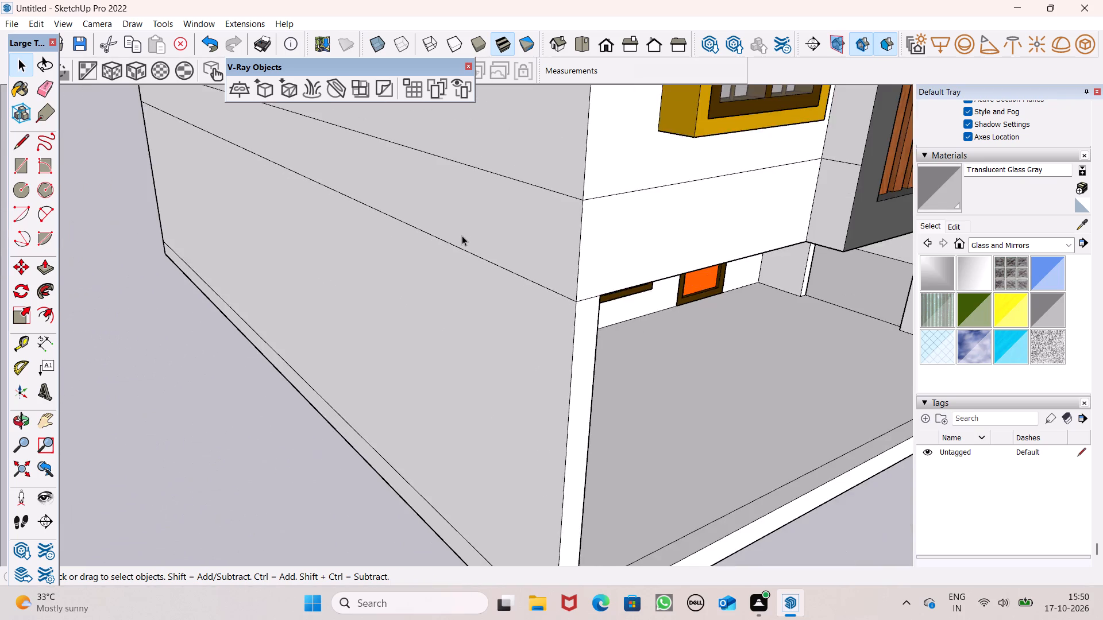
scroll(460, 232, "down", 12)
scroll(460, 245, "down", 10)
middle_click_drag(542, 305, 323, 222)
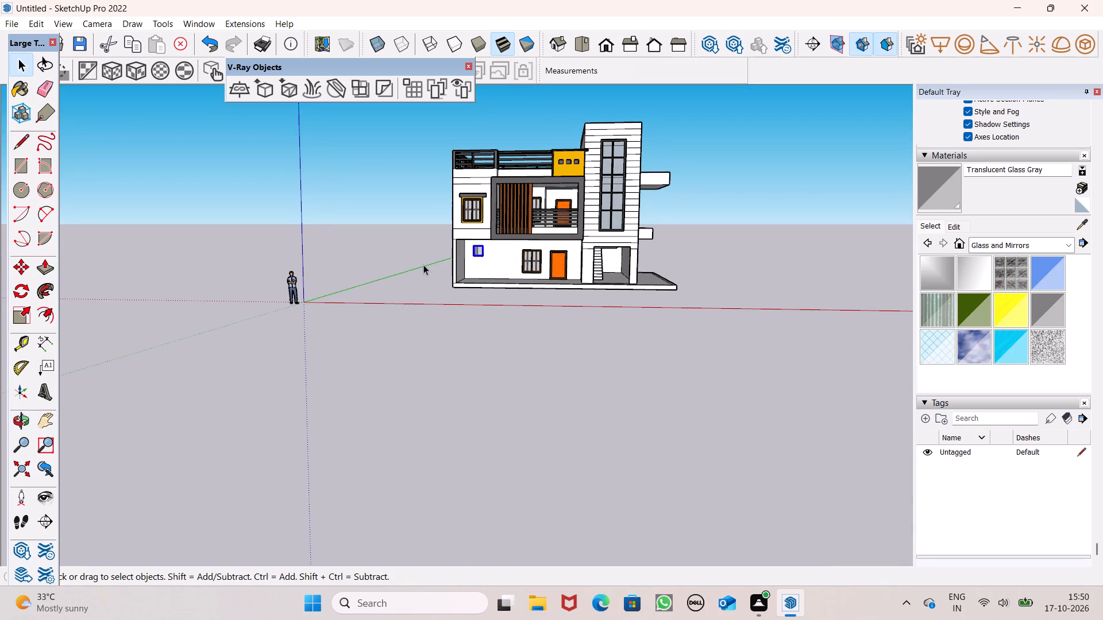
left_click(423, 265)
scroll(477, 262, "up", 4)
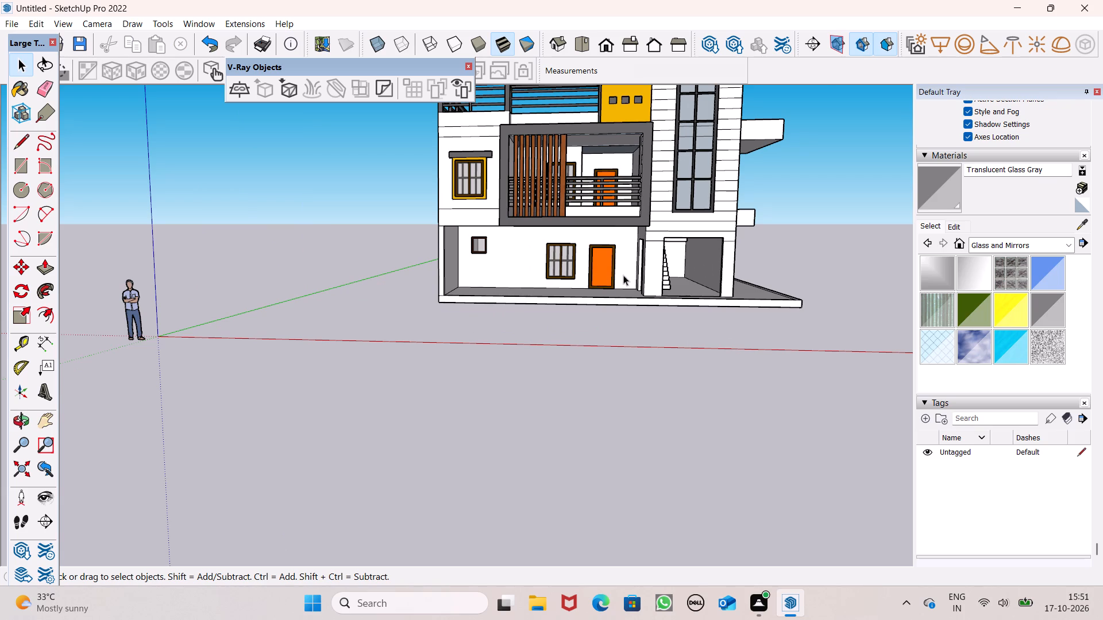
scroll(613, 230, "up", 2)
middle_click_drag(539, 321, 563, 329)
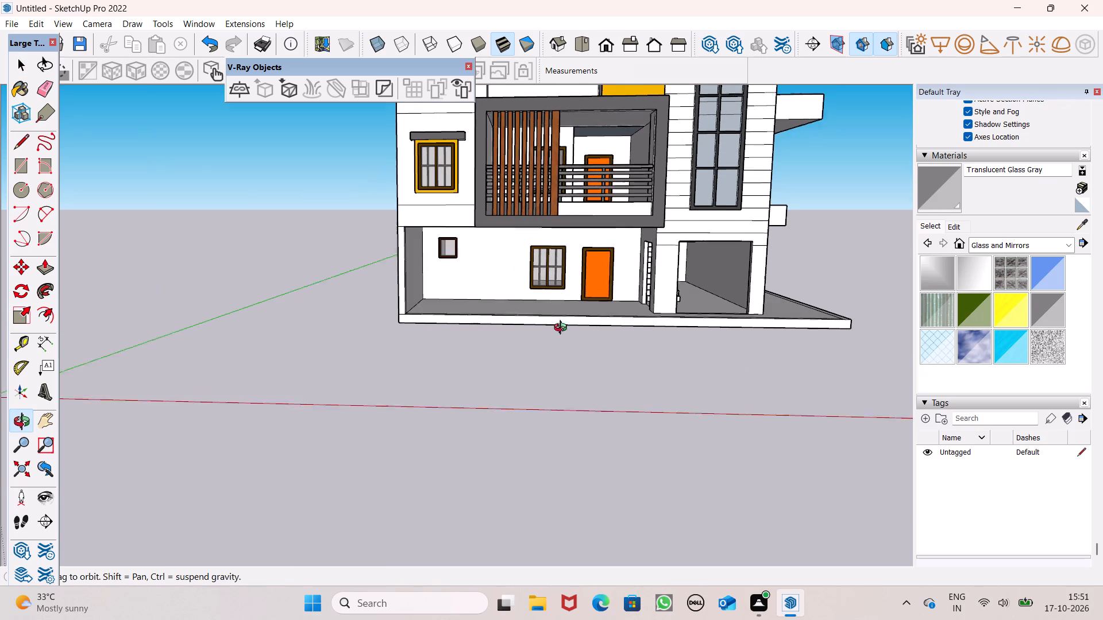
middle_click_drag(563, 329, 574, 333)
scroll(389, 339, "down", 1)
scroll(434, 303, "down", 2)
scroll(533, 210, "up", 1)
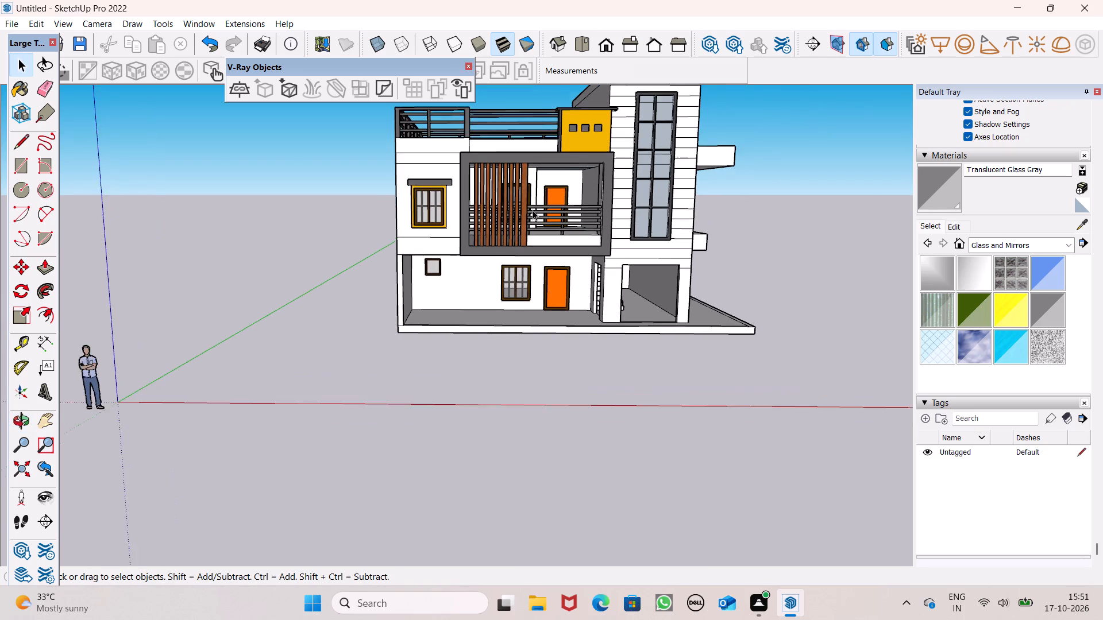
scroll(533, 210, "up", 1)
scroll(313, 325, "down", 2)
middle_click_drag(308, 346, 336, 362)
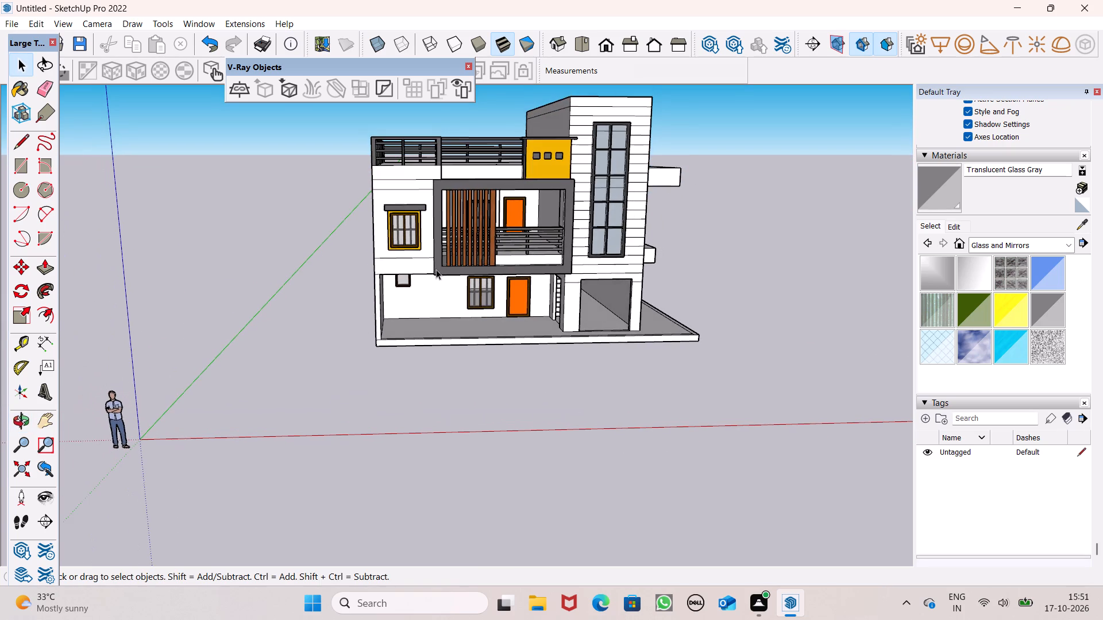
scroll(445, 246, "up", 4)
scroll(313, 323, "down", 2)
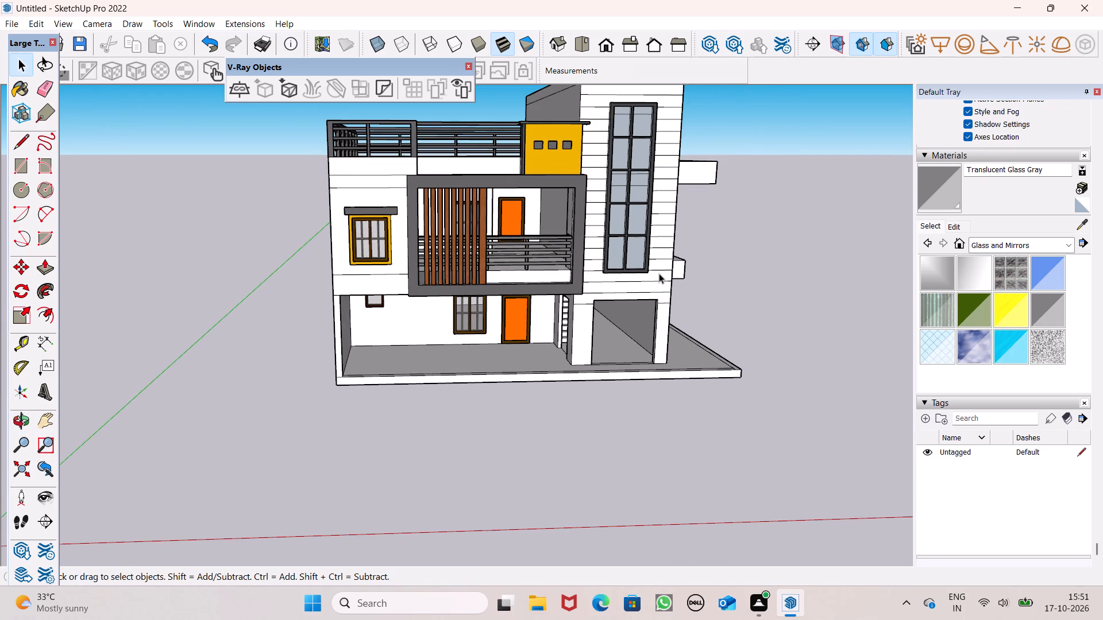
scroll(660, 273, "up", 1)
middle_click_drag(651, 329, 597, 350)
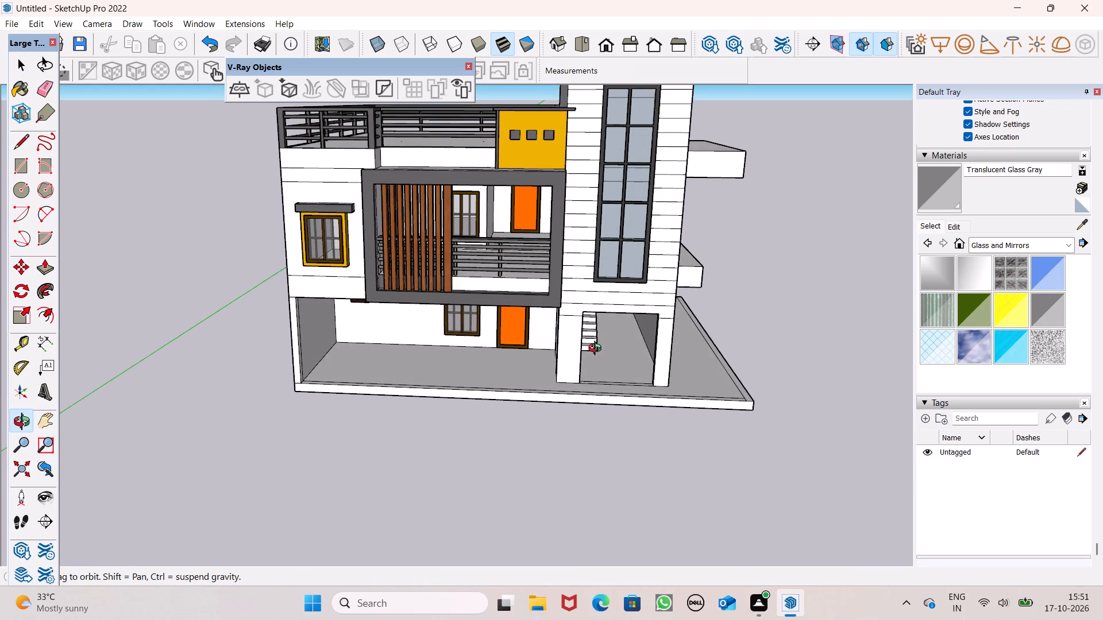
middle_click_drag(597, 350, 597, 342)
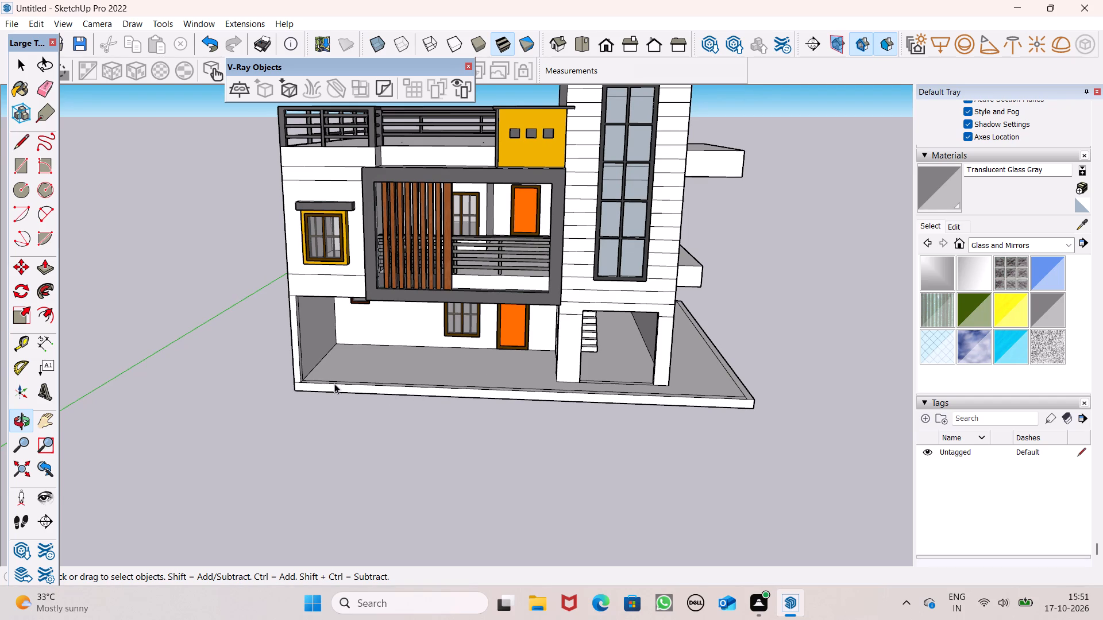
Erase the stray horizontal edges above and below the yellow-framed window on the upper-floor front wall.
left_click(45, 92)
scroll(312, 188, "up", 4)
left_click_drag(318, 179, 325, 177)
left_click(327, 176)
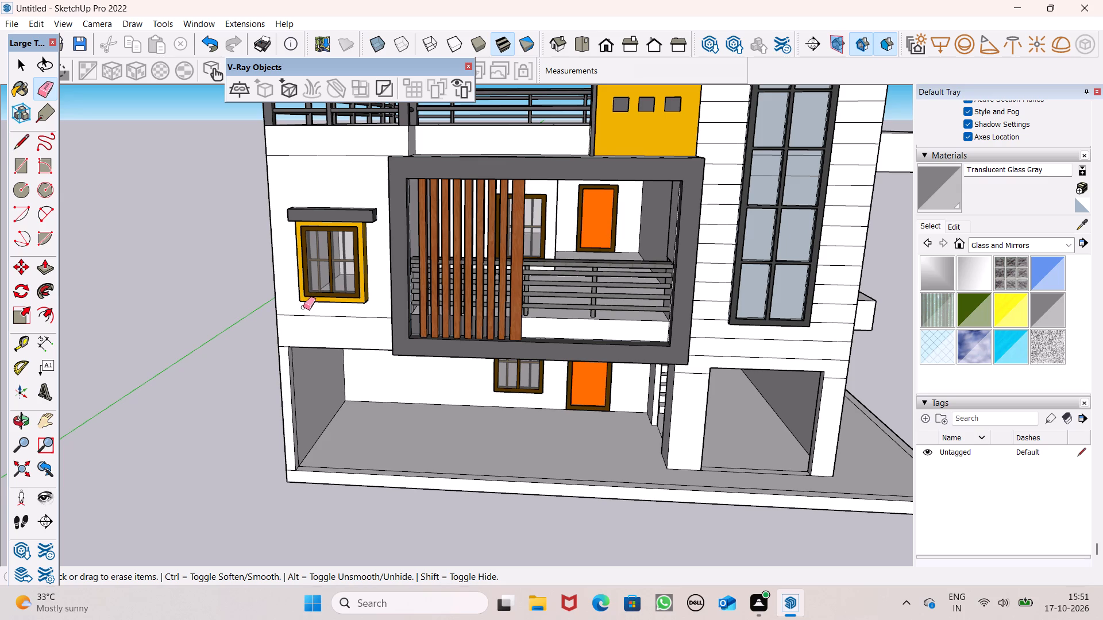
left_click_drag(305, 307, 310, 316)
scroll(283, 325, "up", 7)
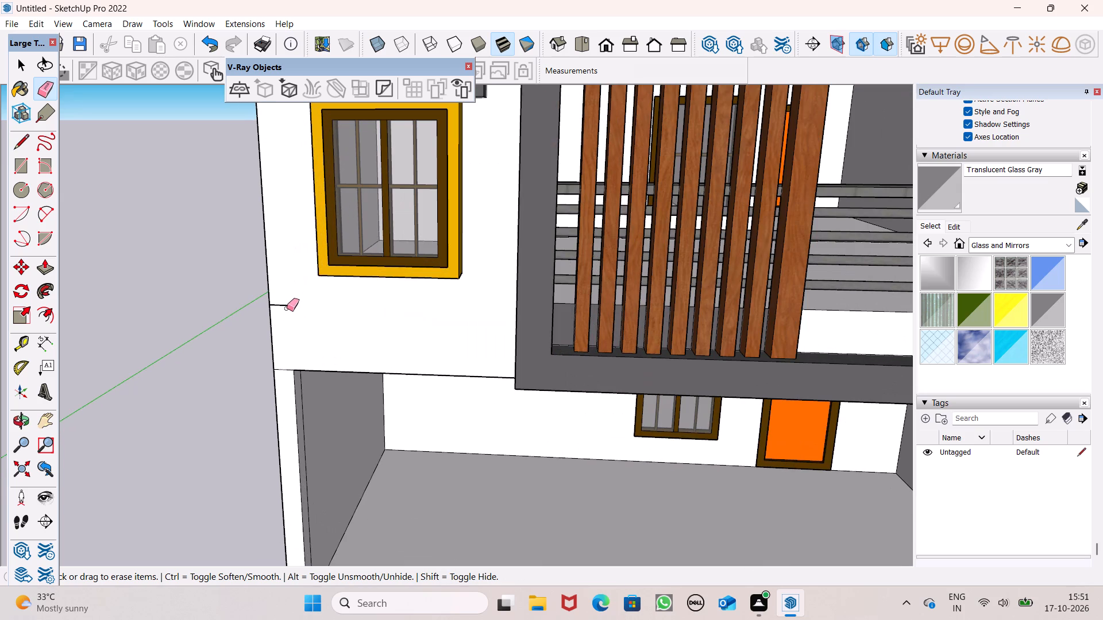
left_click(288, 307)
Erase the two horizontal floor-level edges on the side wall adjoining the yellow-framed window.
middle_click_drag(297, 331, 477, 311)
left_click_drag(259, 264, 258, 308)
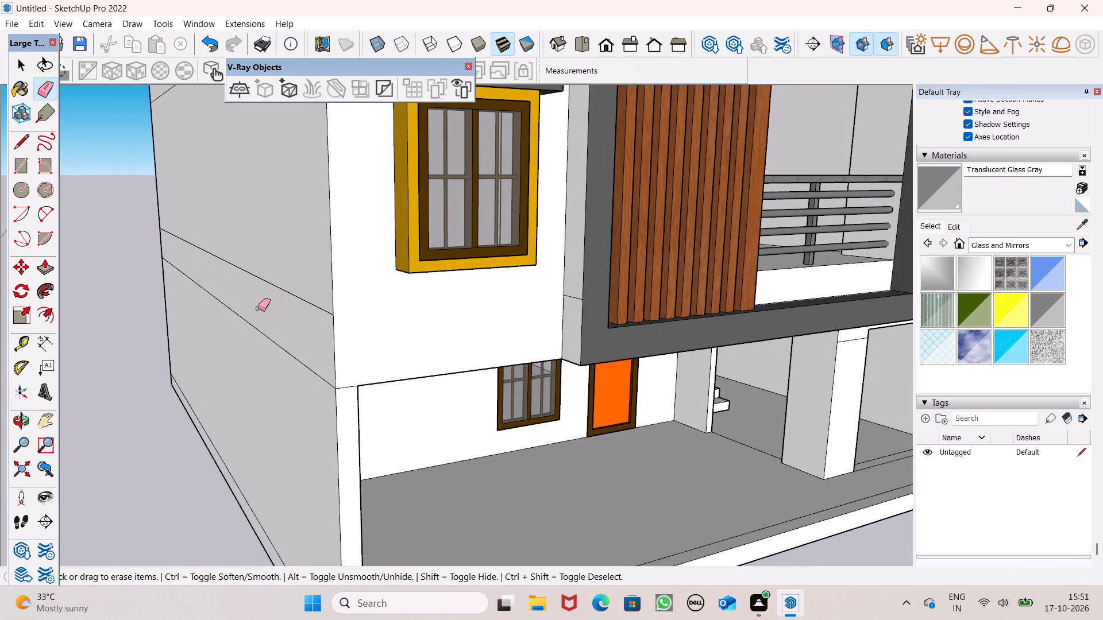
left_click_drag(258, 308, 252, 342)
scroll(268, 280, "down", 4)
Erase the lengthwise seam edge on top of the lower projecting slab on the opposite side wall.
middle_click_drag(322, 343, 193, 359)
scroll(186, 313, "down", 6)
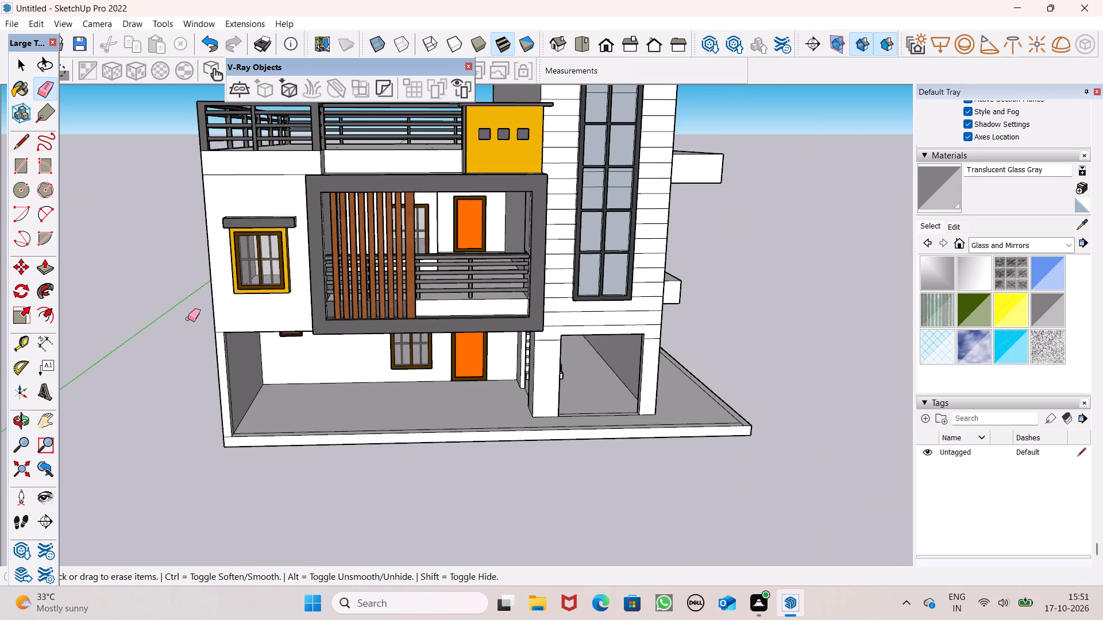
scroll(188, 319, "down", 3)
middle_click_drag(427, 359, 0, 371)
middle_click_drag(459, 348, 461, 348)
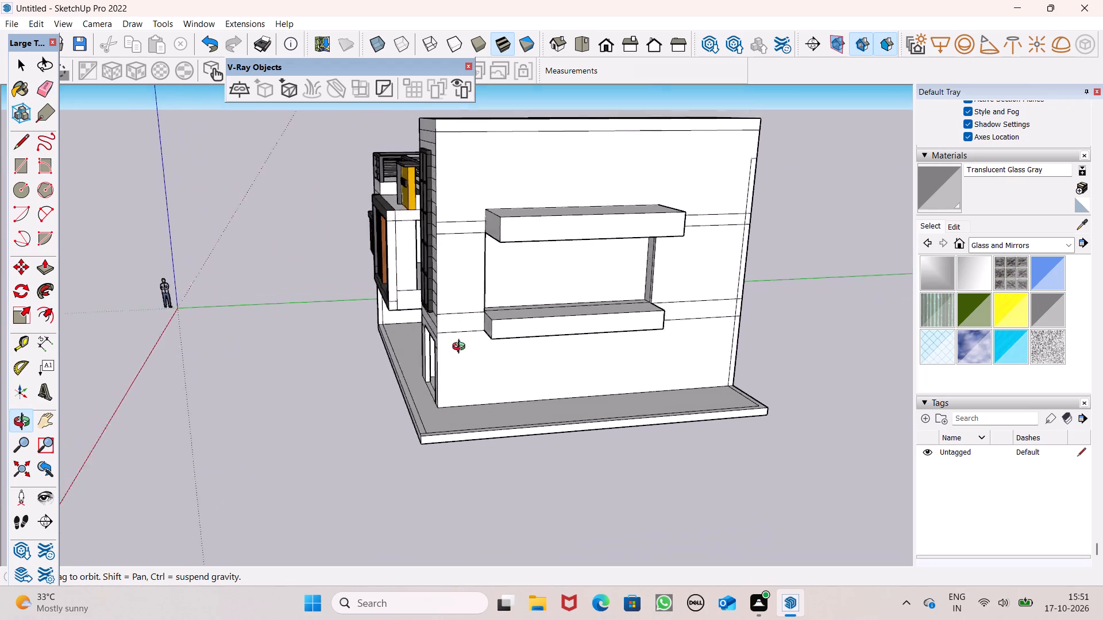
middle_click_drag(461, 348, 492, 353)
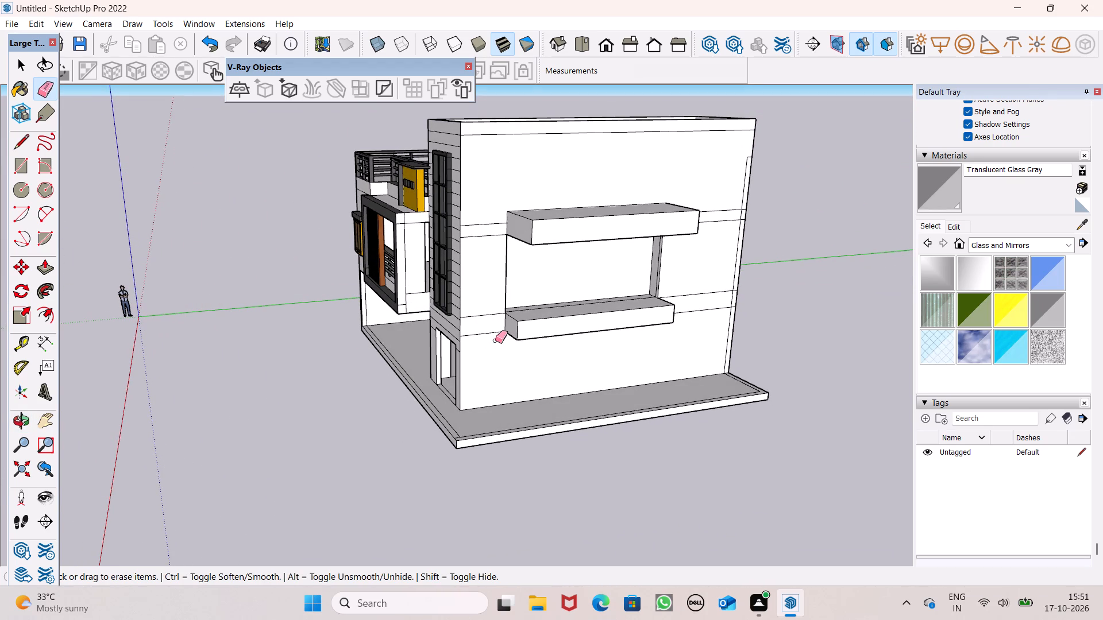
middle_click_drag(489, 346, 405, 436)
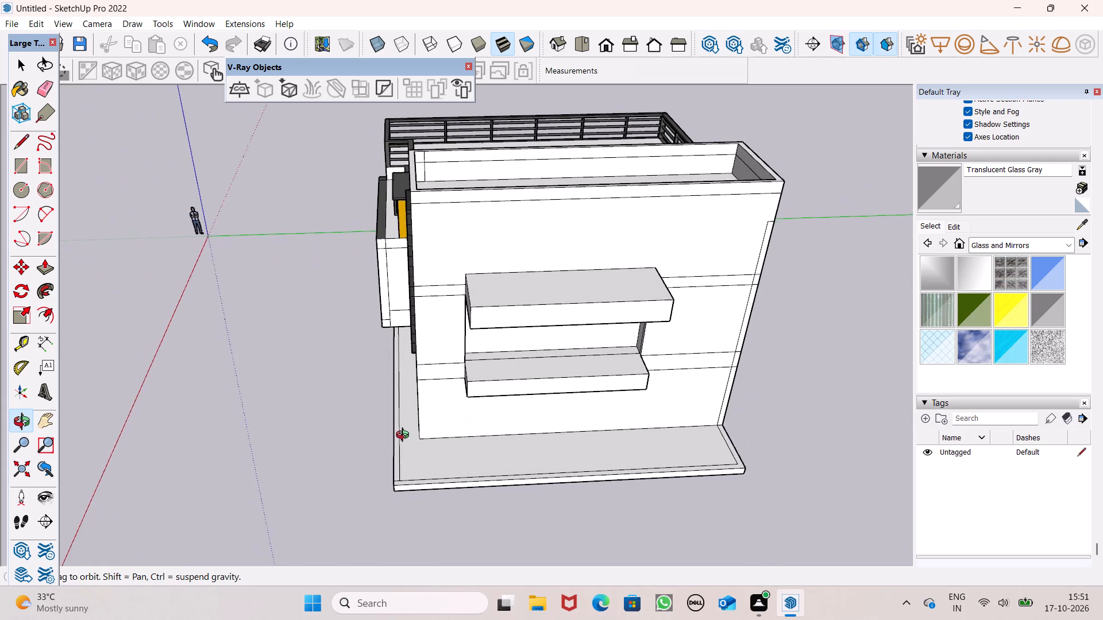
middle_click_drag(405, 436, 409, 411)
scroll(452, 354, "up", 1)
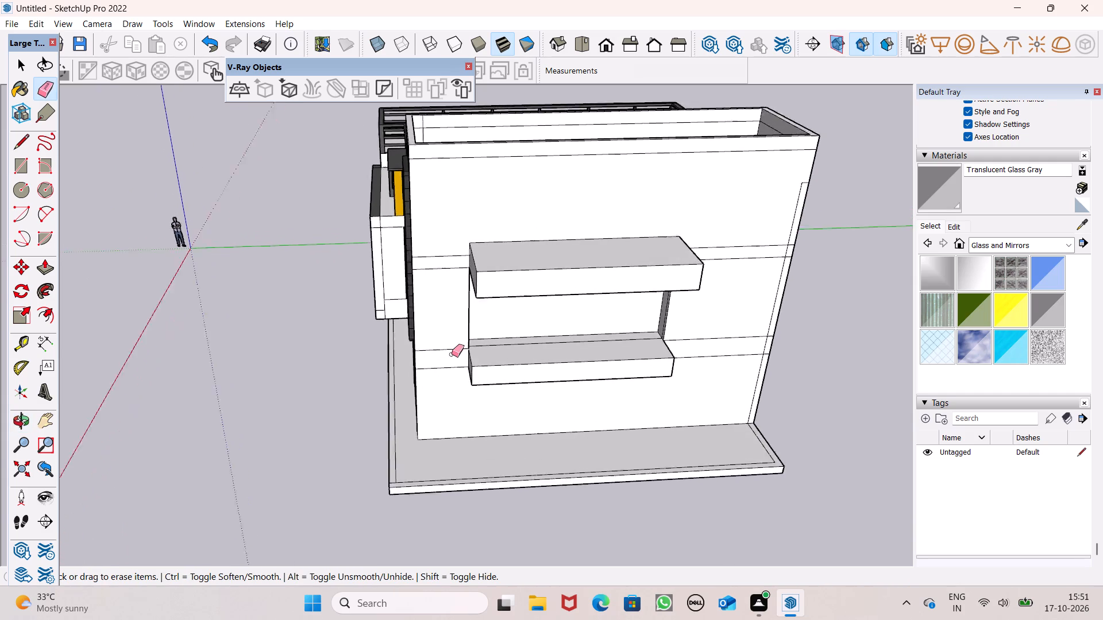
scroll(452, 354, "up", 6)
left_click_drag(531, 335, 531, 342)
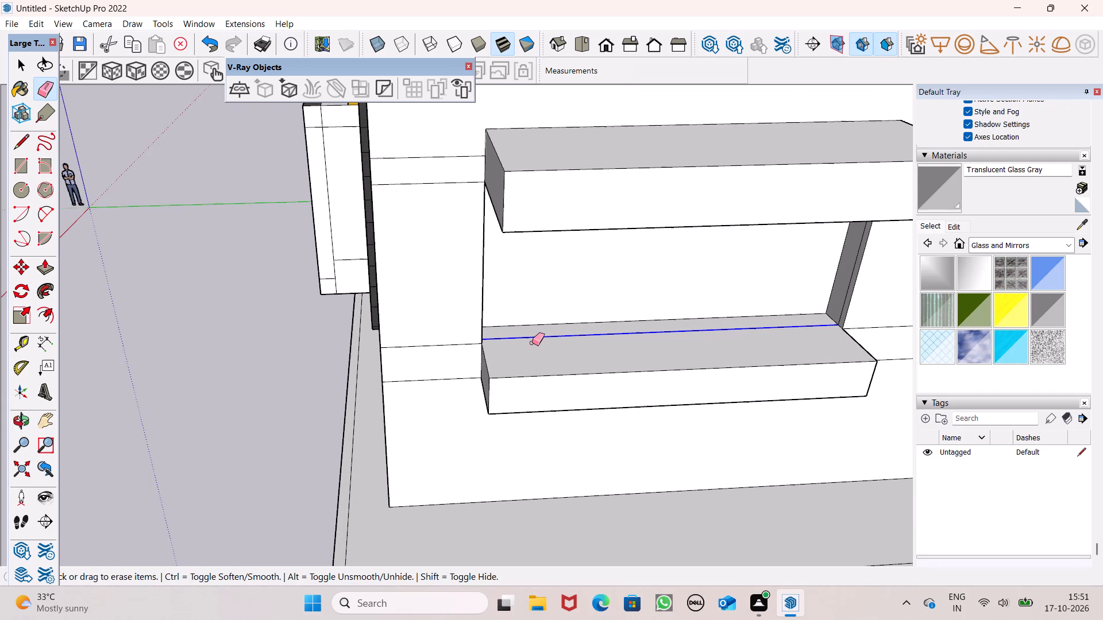
key("space")
Draw a line about 5' 11" long across the lower slab's top, near its end closest to the front facade.
middle_click_drag(554, 381, 422, 390)
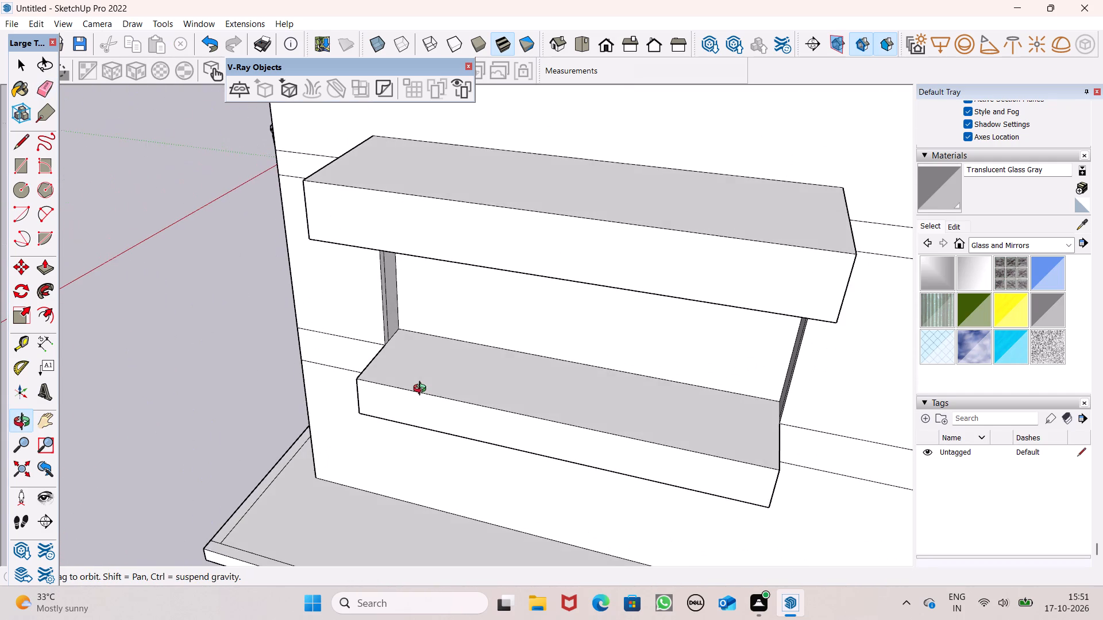
middle_click_drag(422, 390, 431, 387)
scroll(435, 373, "up", 2)
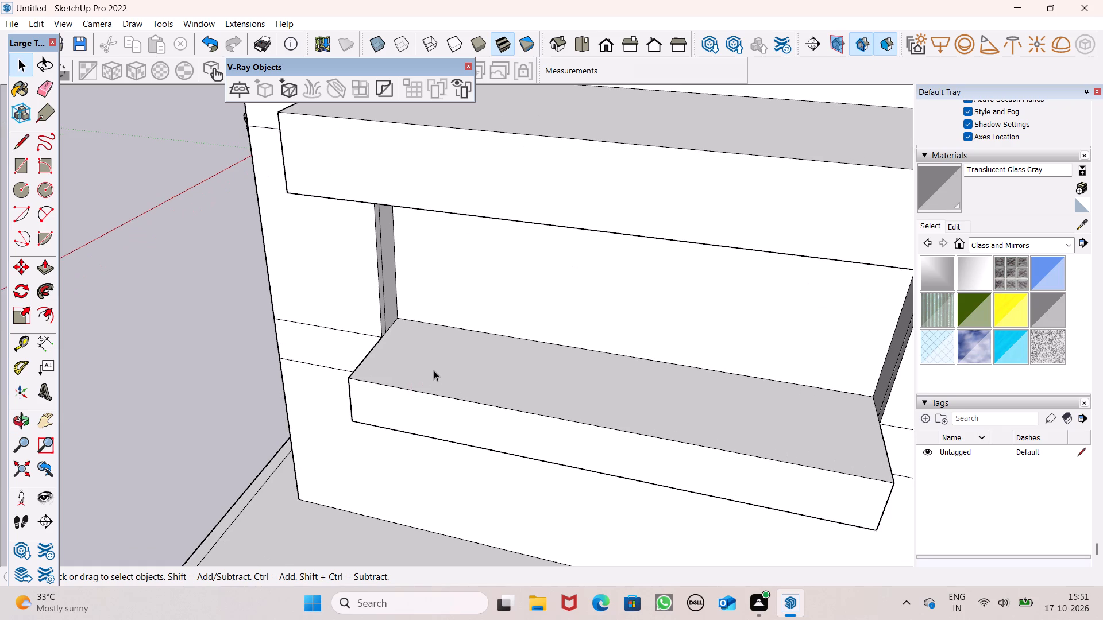
scroll(416, 341, "up", 5)
scroll(416, 341, "down", 2)
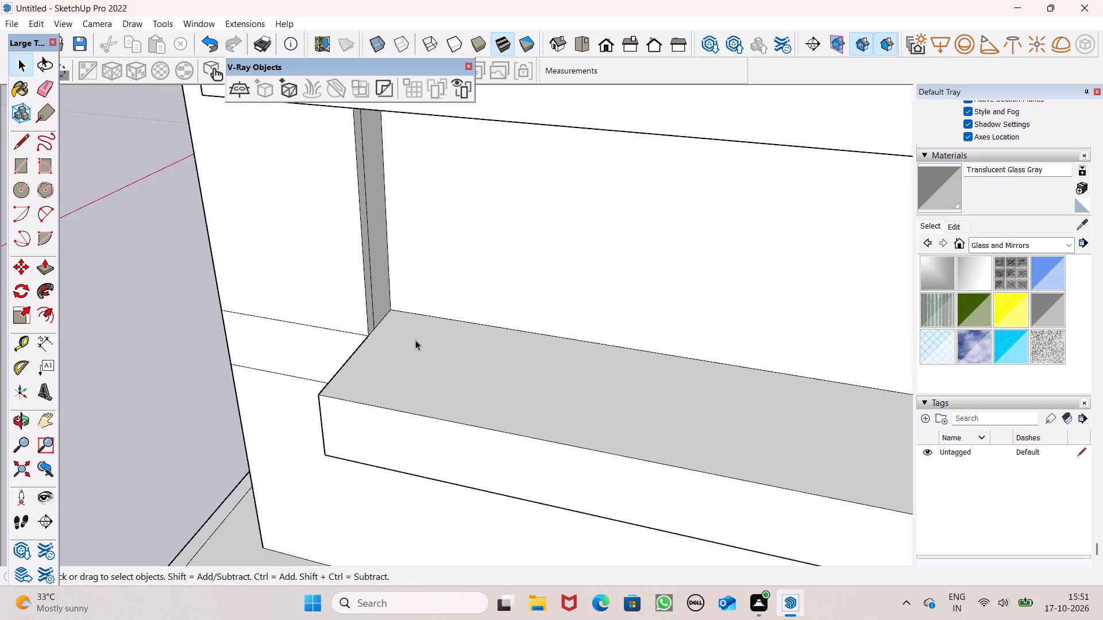
scroll(415, 340, "down", 3)
middle_click_drag(418, 345, 425, 381)
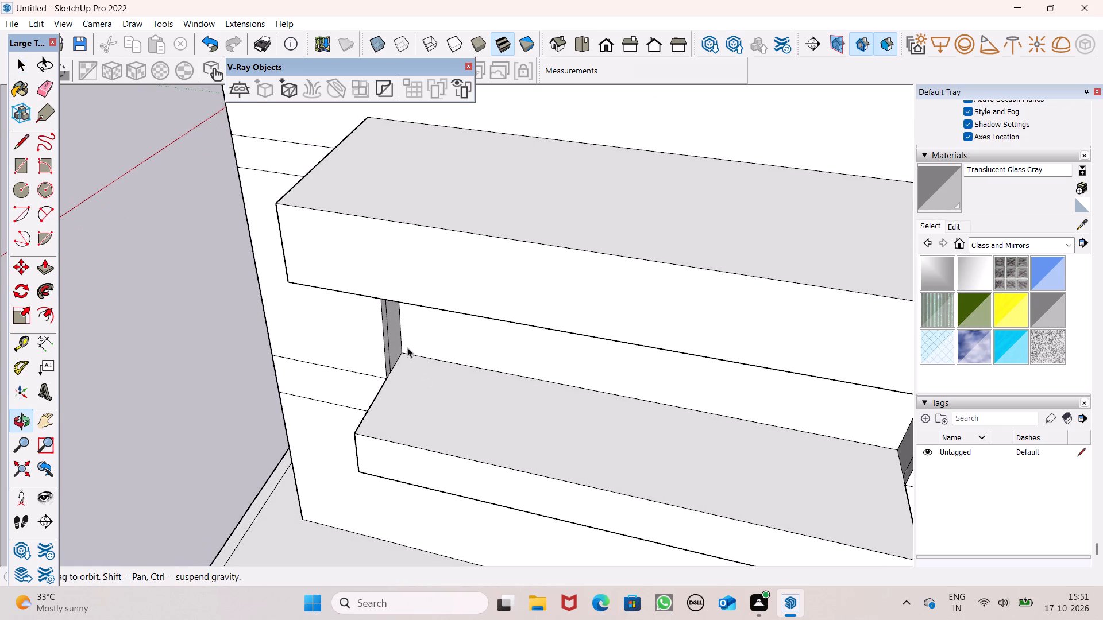
left_click(16, 141)
middle_click_drag(453, 377, 465, 343)
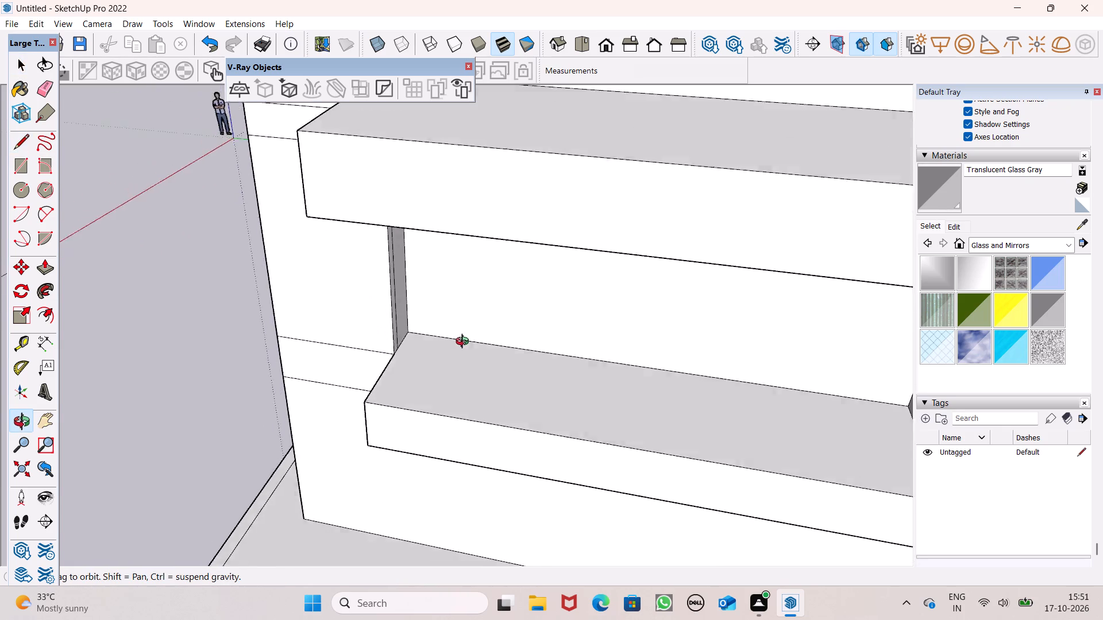
middle_click_drag(465, 343, 467, 330)
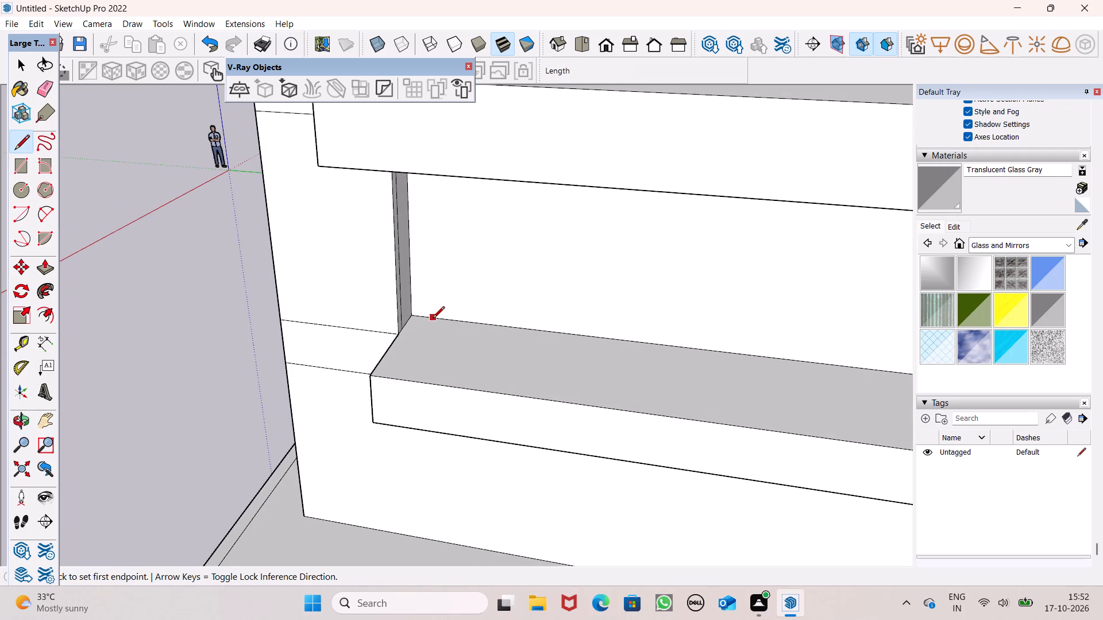
left_click(434, 319)
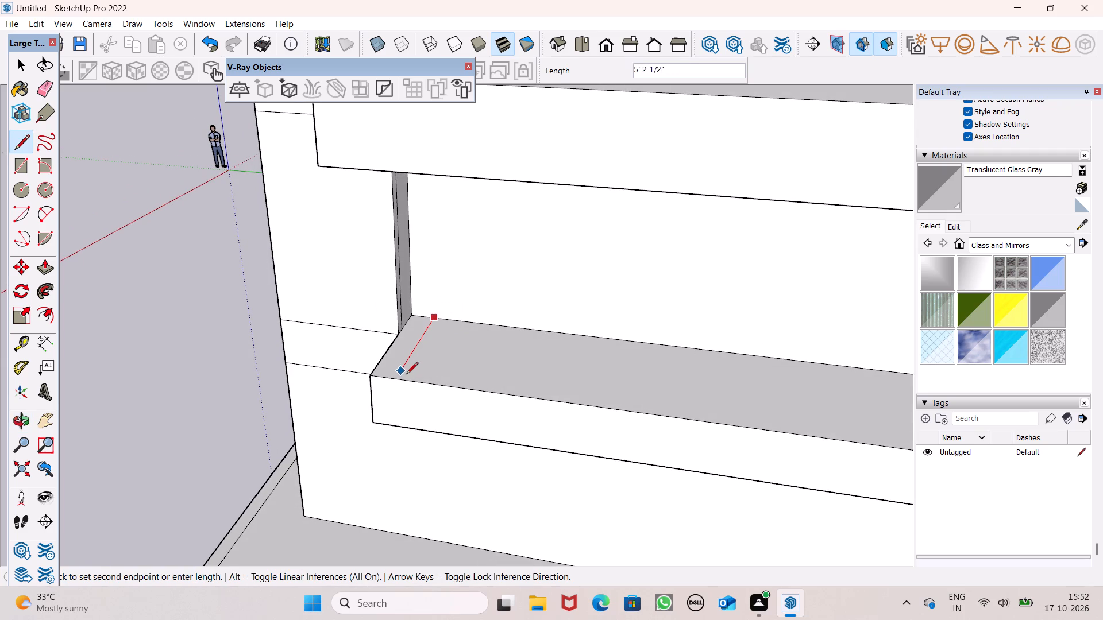
left_click(400, 380)
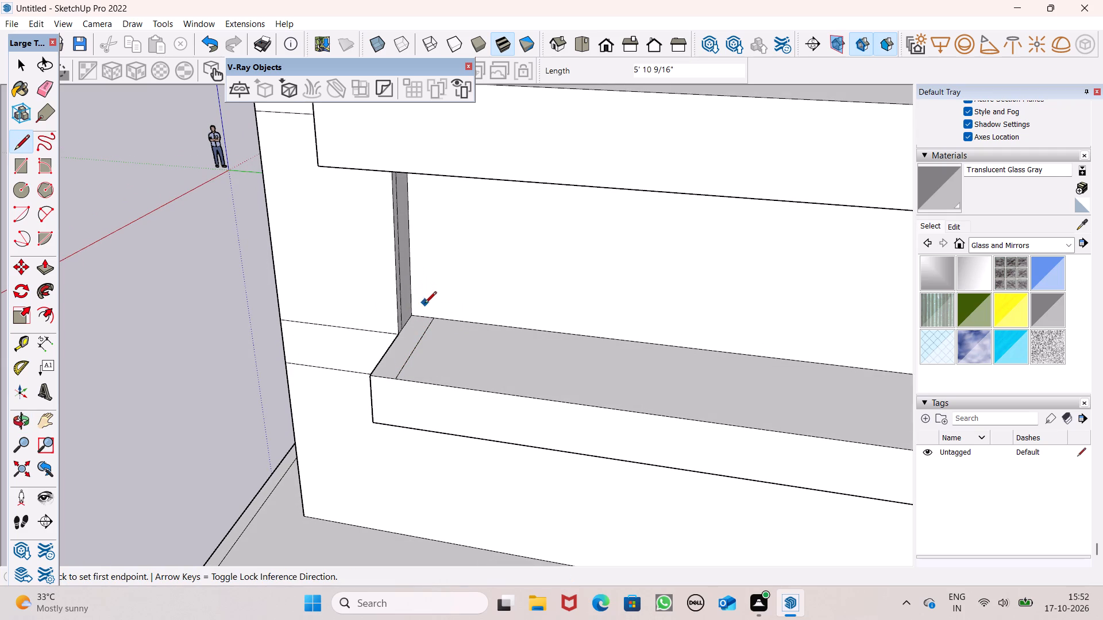
Draw a vertical line about 2' 1" up the recess's back wall from that line's inner end, and join it horizontally to the recess corner.
left_click(433, 319)
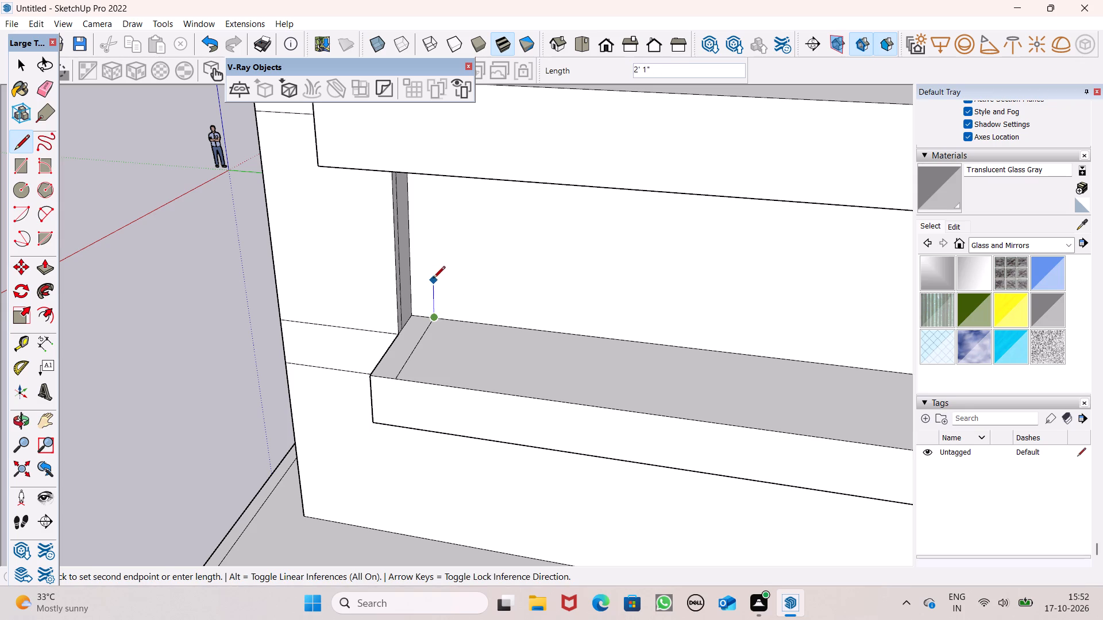
left_click(433, 278)
left_click(411, 280)
scroll(164, 314, "down", 4)
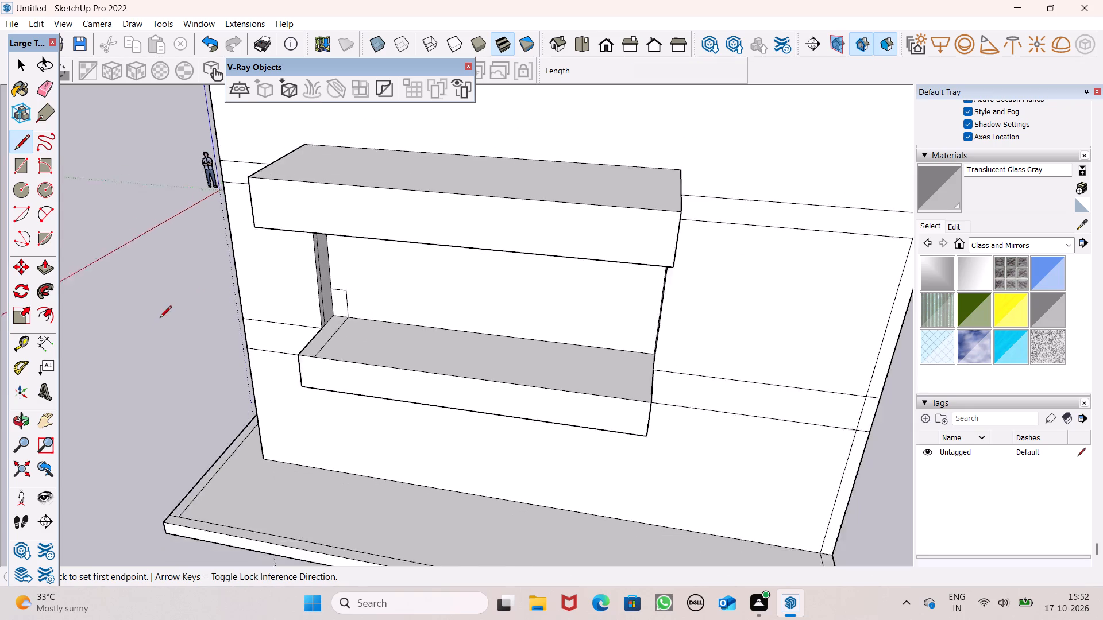
scroll(160, 319, "down", 1)
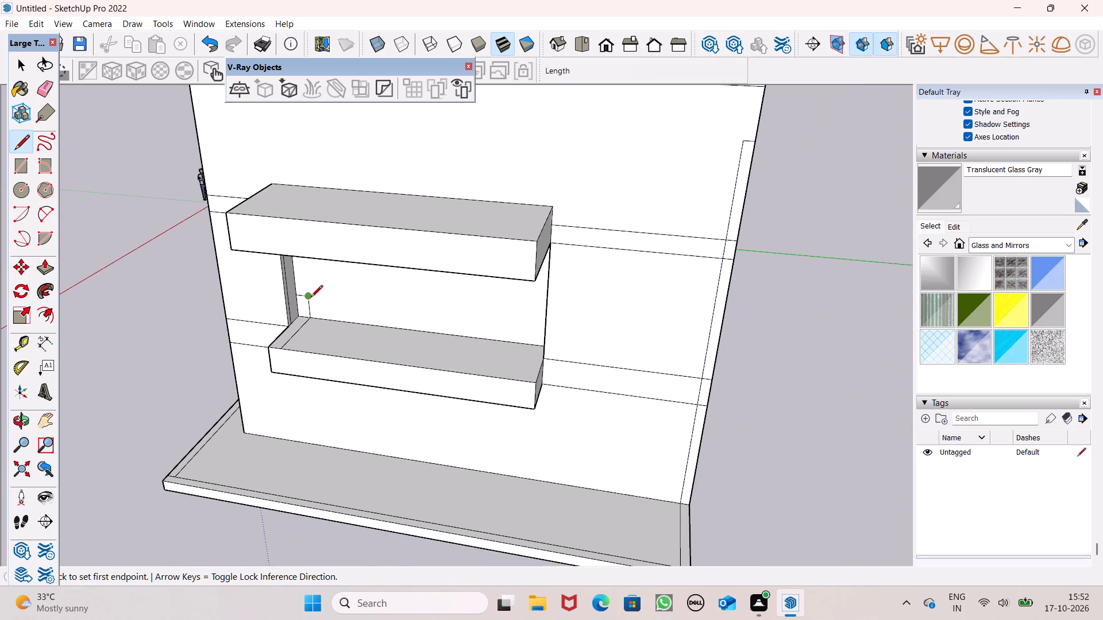
Draw a horizontal line about 21' 3" across the recess's back wall, from the small outline's upper corner to the opposite recess side.
left_click(312, 299)
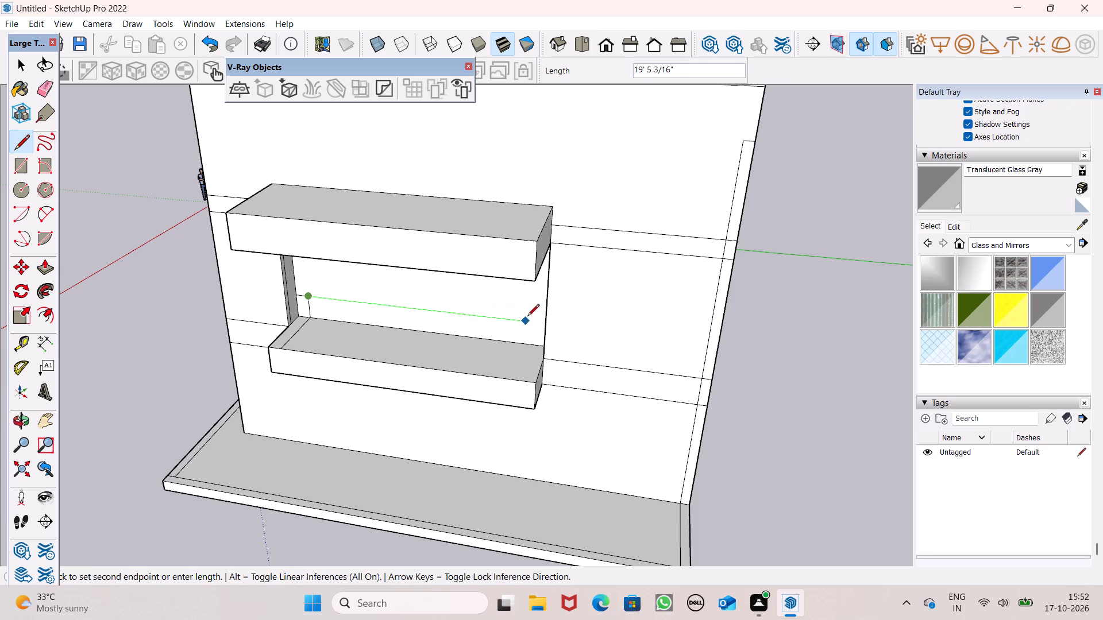
middle_click_drag(547, 332, 551, 332)
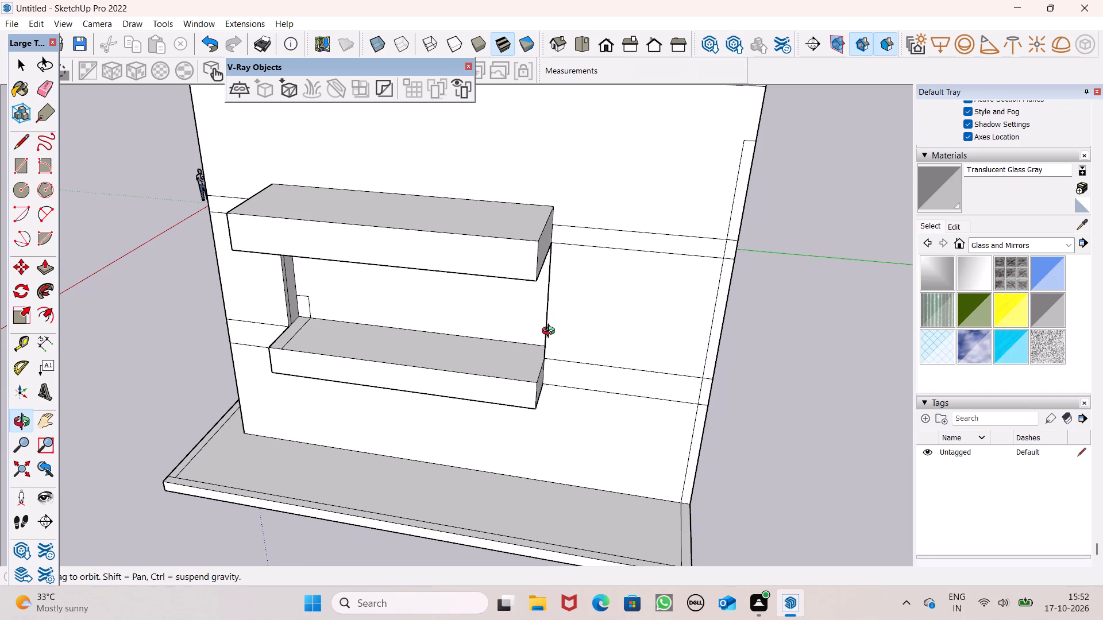
middle_click_drag(551, 332, 633, 306)
scroll(580, 303, "up", 7)
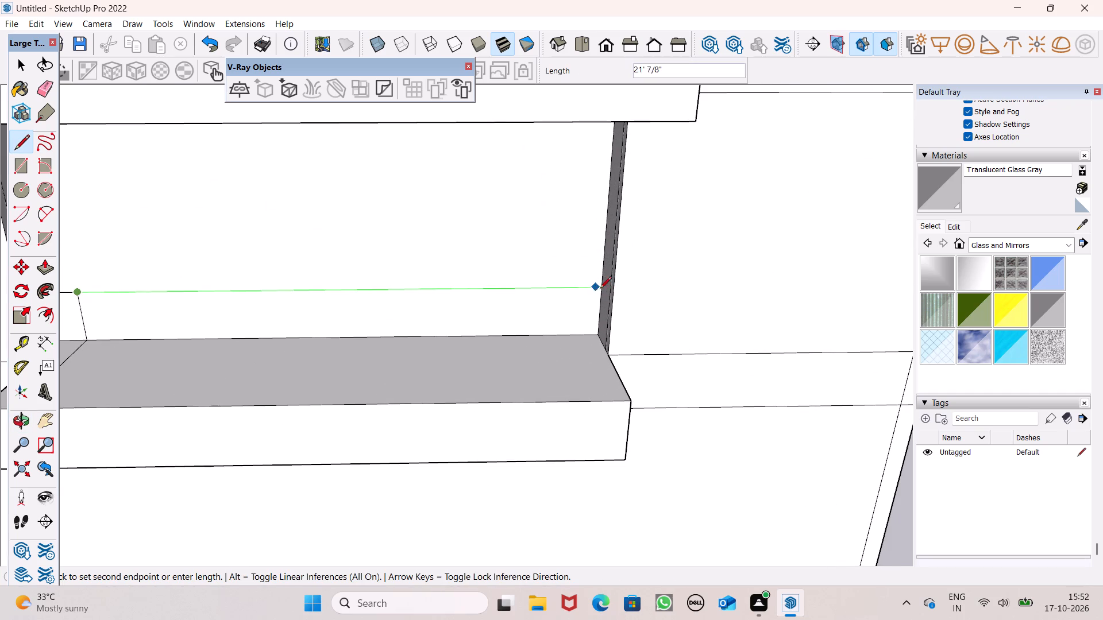
left_click(603, 288)
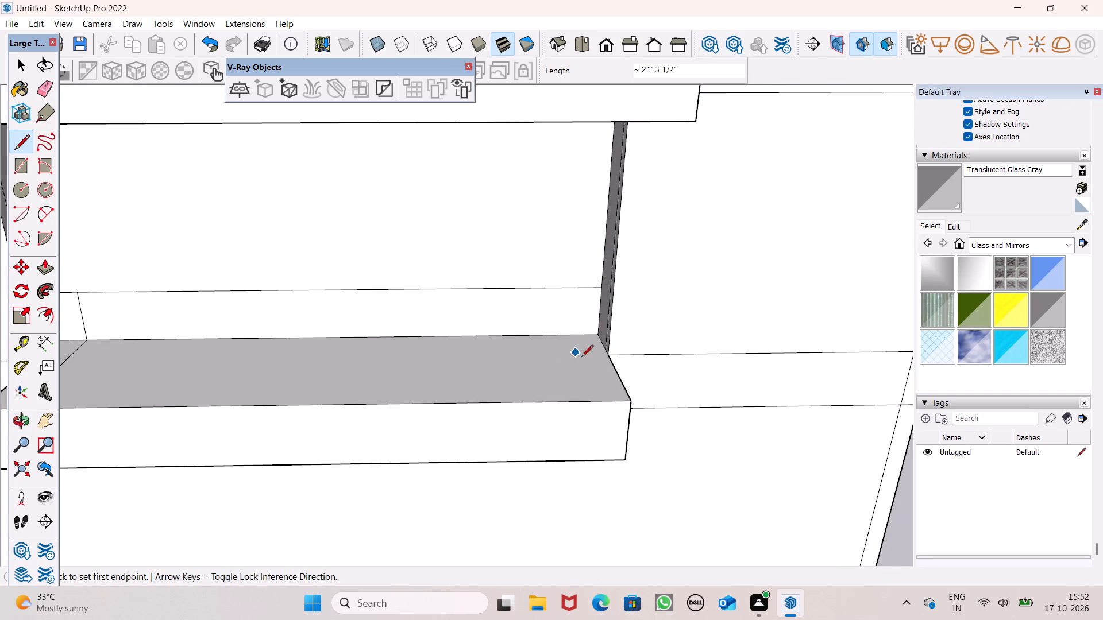
Draw a line about 5' 11" across the lower slab's far end, and continue it about 2' 1" up the back wall to the horizontal line.
middle_click_drag(587, 352, 595, 407)
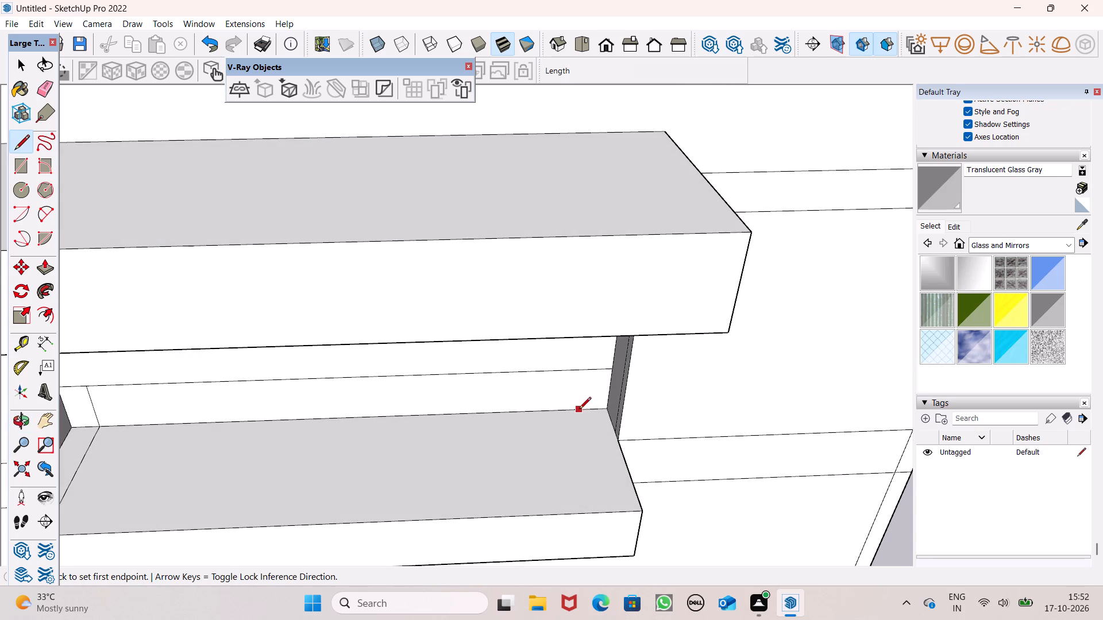
left_click(579, 410)
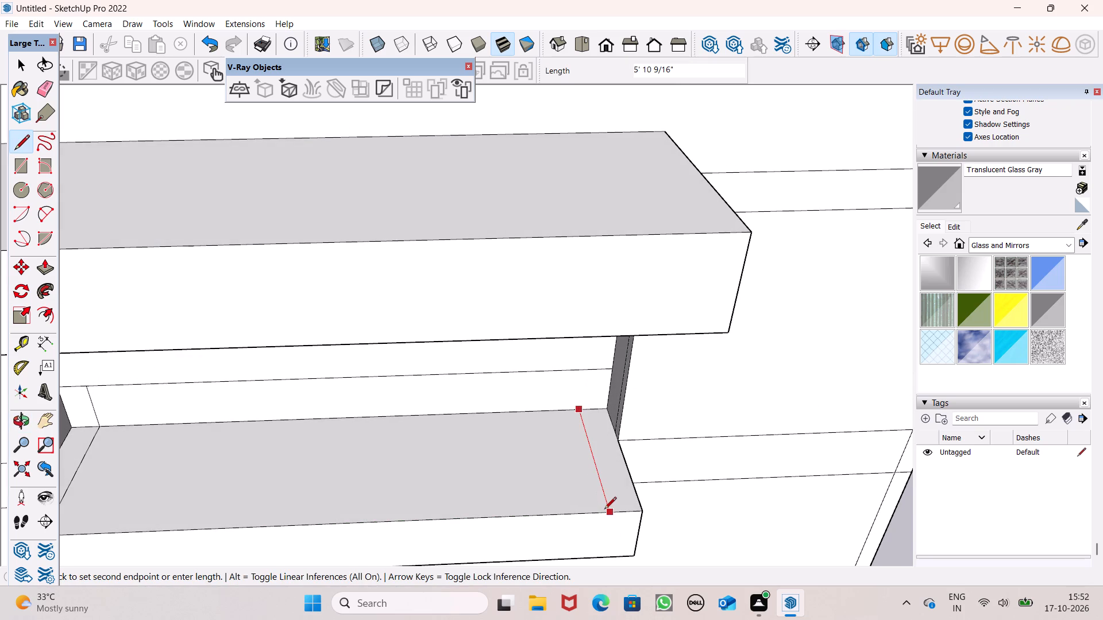
left_click(604, 509)
left_click(578, 406)
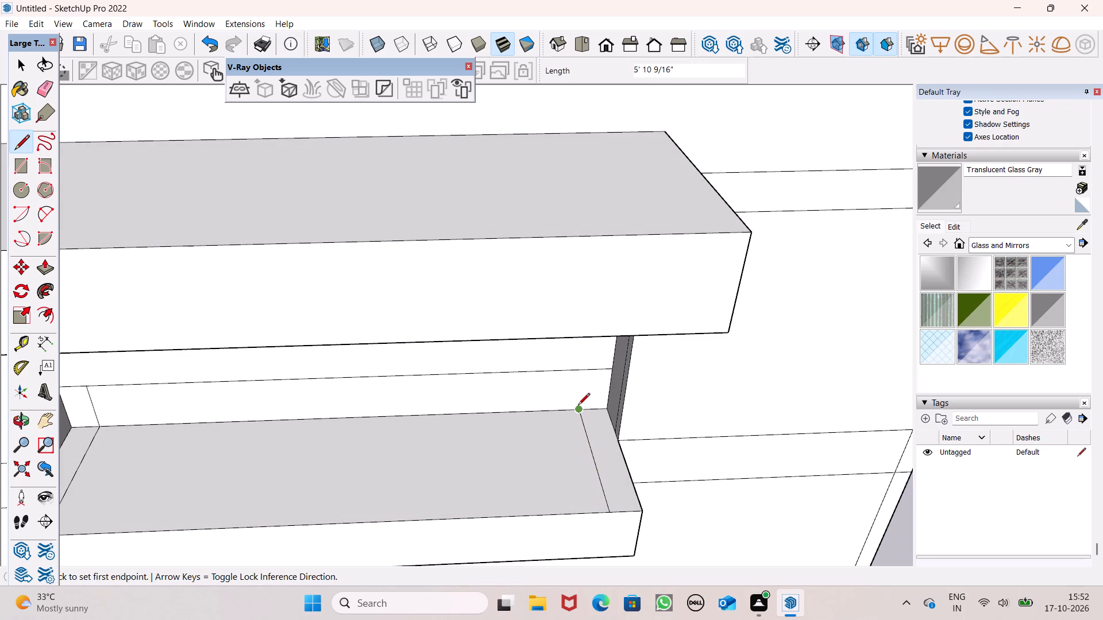
left_click(581, 373)
Erase the horizontal line's middle stretch on the recess's back wall, leaving a small rectangular outline at each end.
key("space")
scroll(521, 394, "down", 6)
middle_click_drag(497, 447, 482, 421)
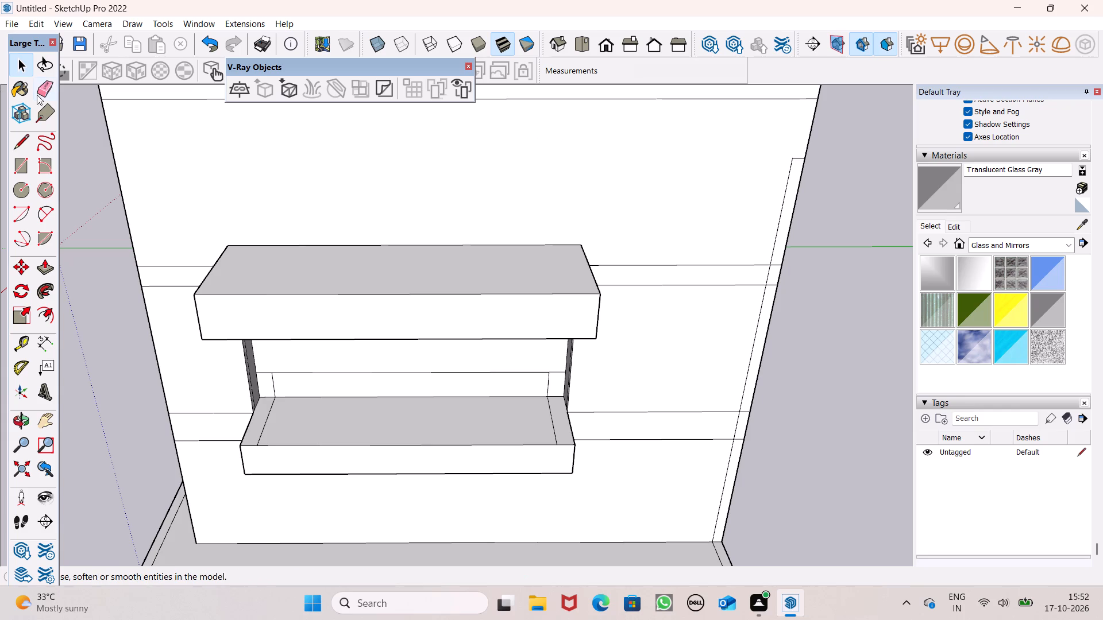
left_click(53, 82)
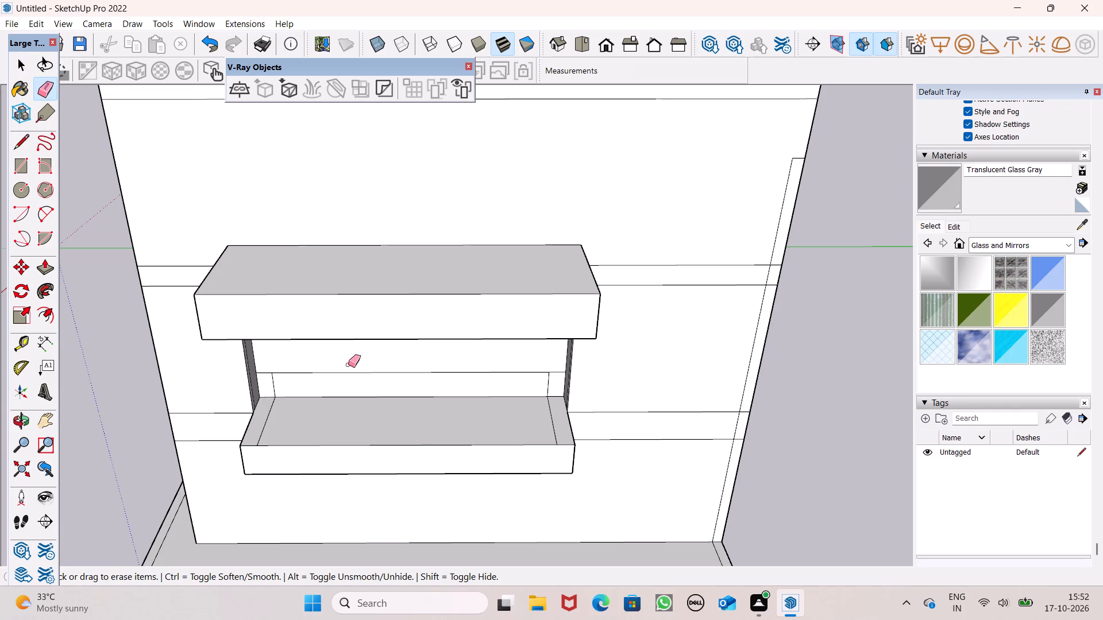
scroll(349, 364, "up", 3)
left_click_drag(353, 363, 345, 383)
key("space")
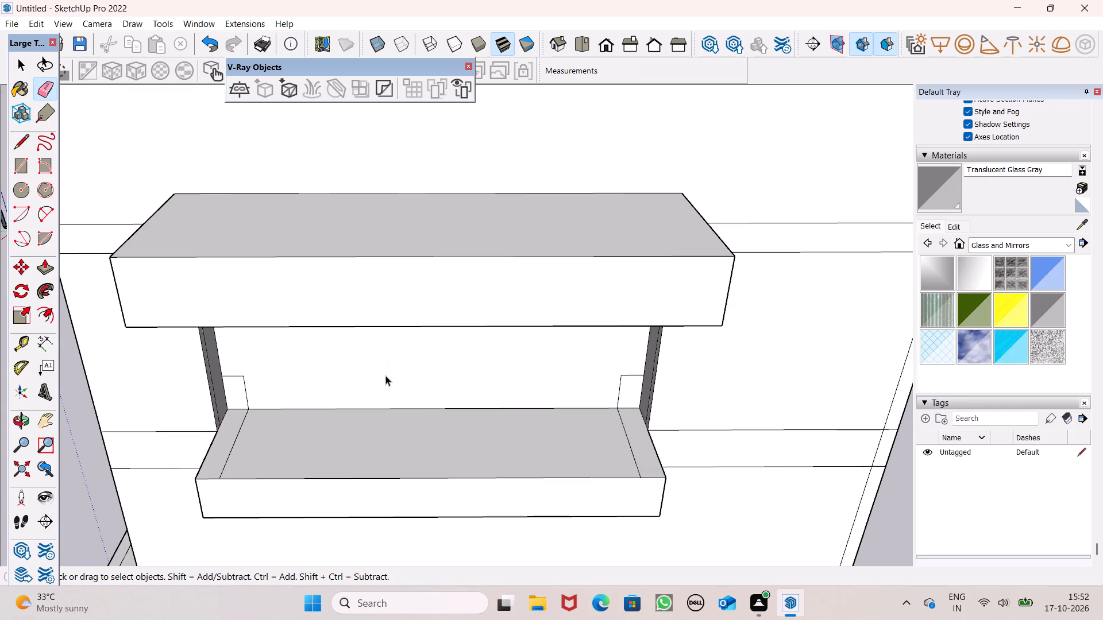
Draw a horizontal line about 1' 2" across the small outline at the recess's first end, just below its top edge.
scroll(396, 393, "down", 2)
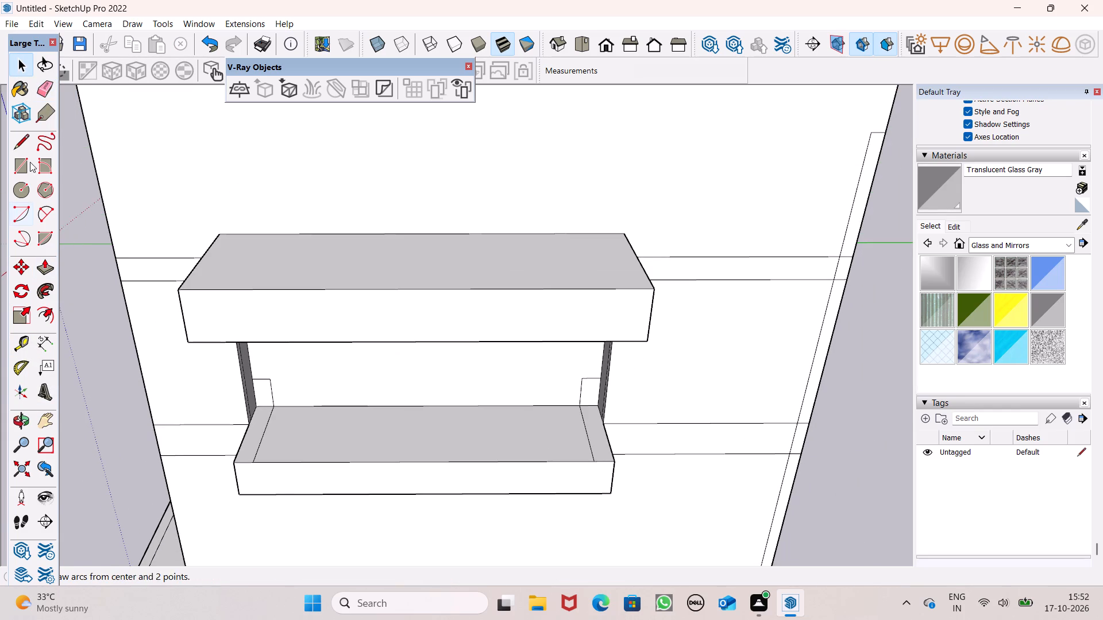
left_click(21, 190)
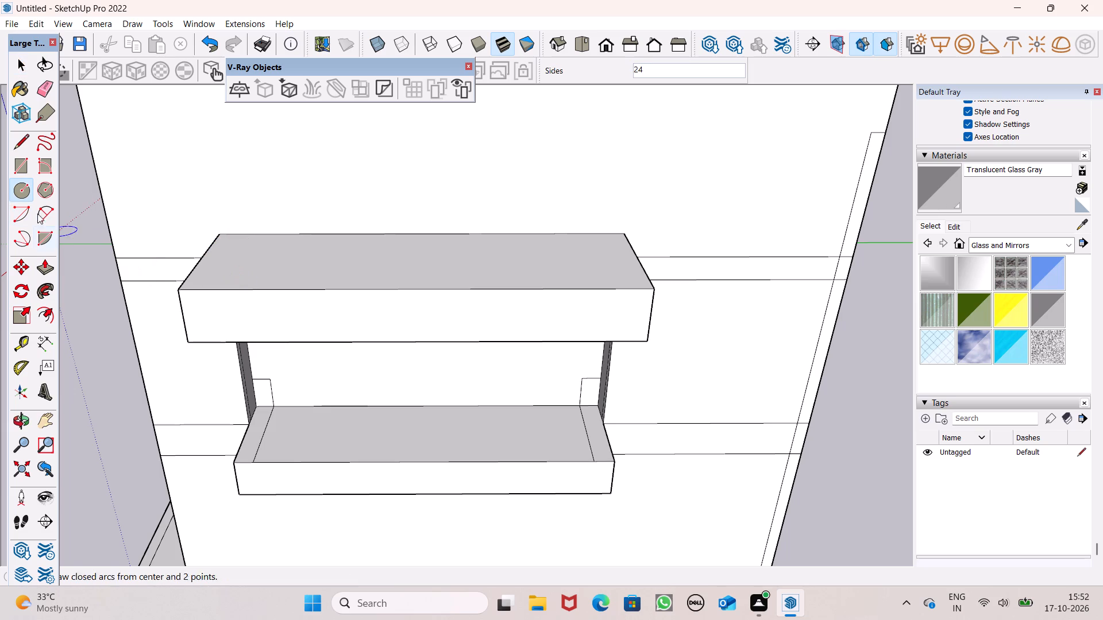
scroll(207, 390, "up", 3)
left_click(22, 146)
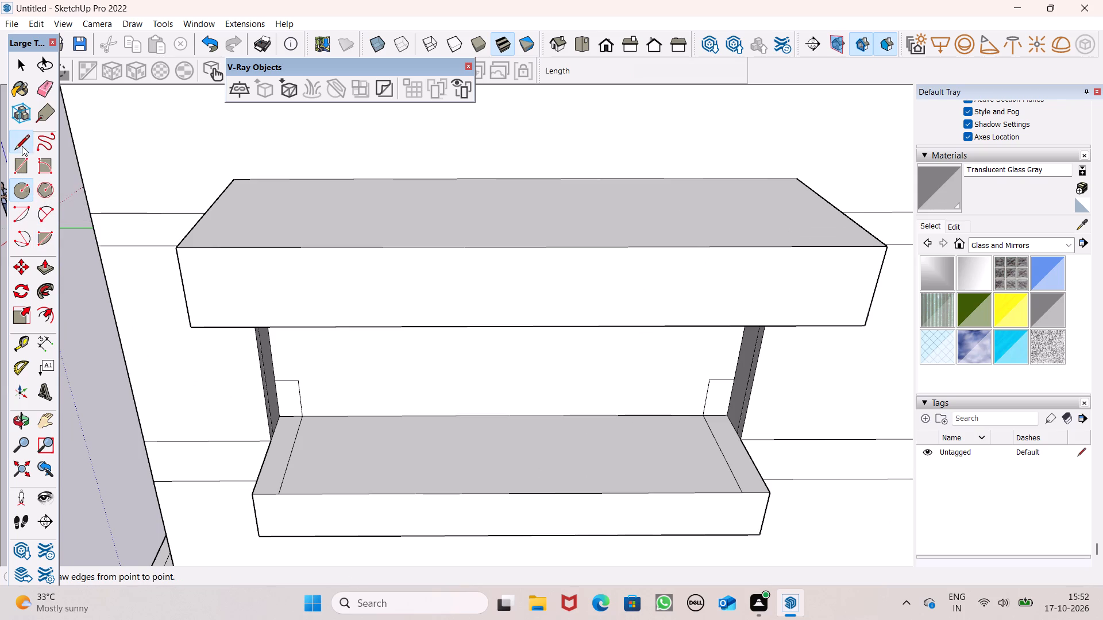
scroll(257, 380, "up", 4)
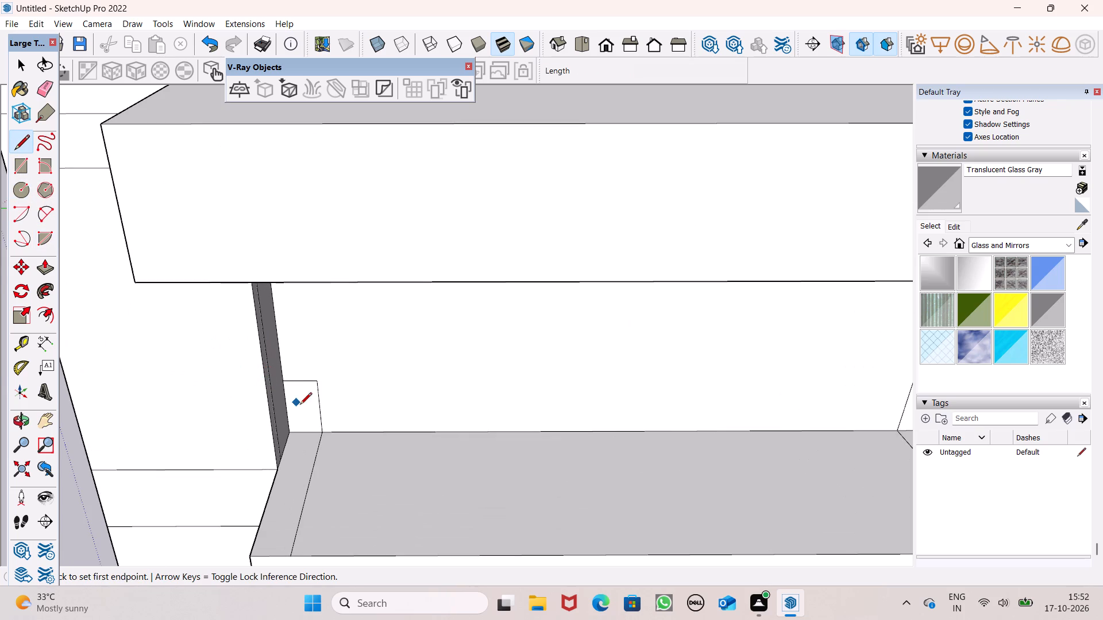
scroll(300, 405, "up", 5)
left_click(276, 385)
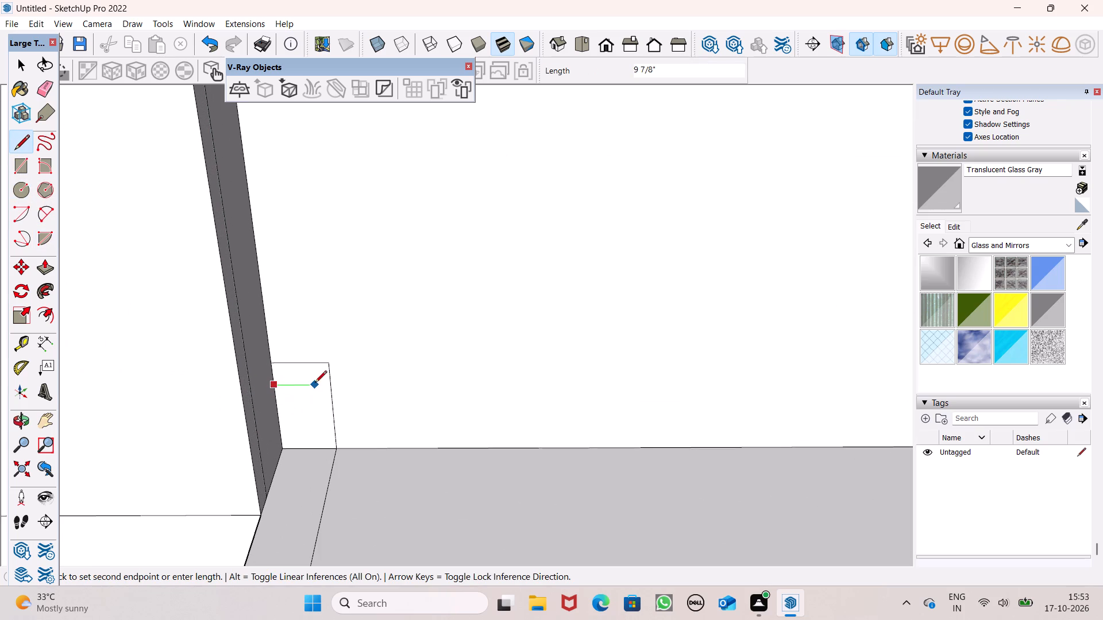
left_click(330, 380)
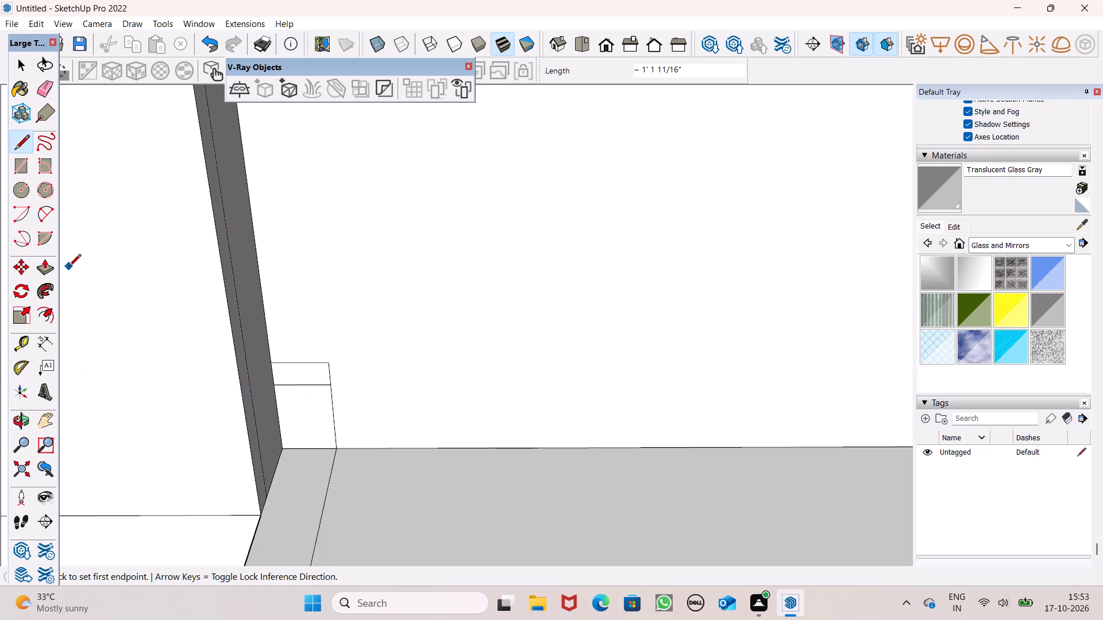
key("ctrl+z")
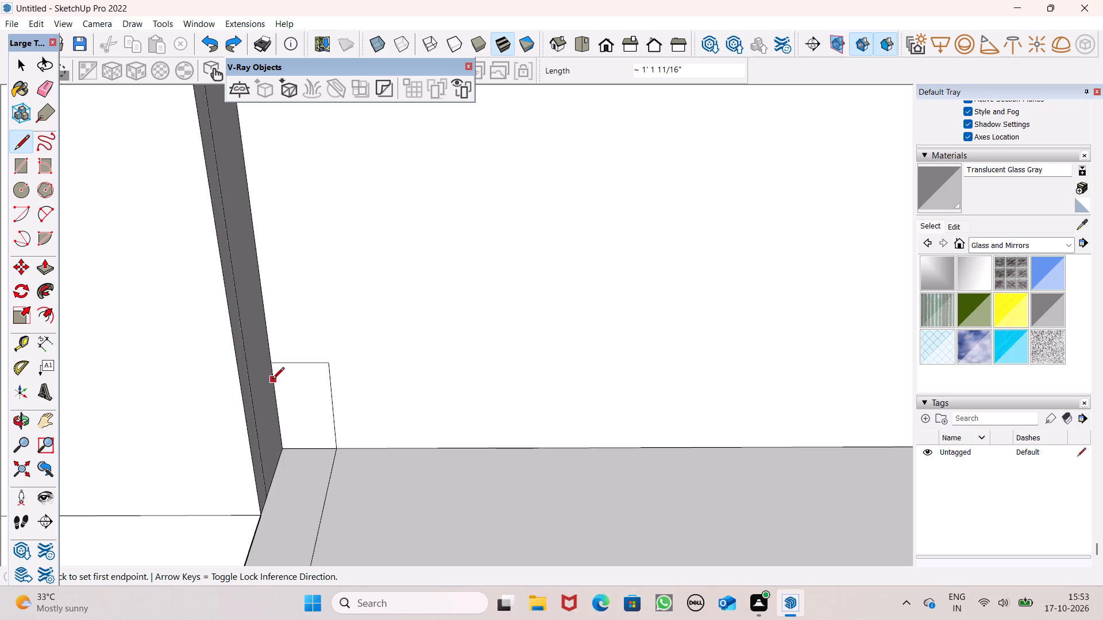
left_click(272, 379)
left_click(326, 376)
Draw a square about 4 7/16" by 4 7/16" inside the small back-wall outline, below the dividing line.
left_click(23, 166)
scroll(255, 437, "up", 6)
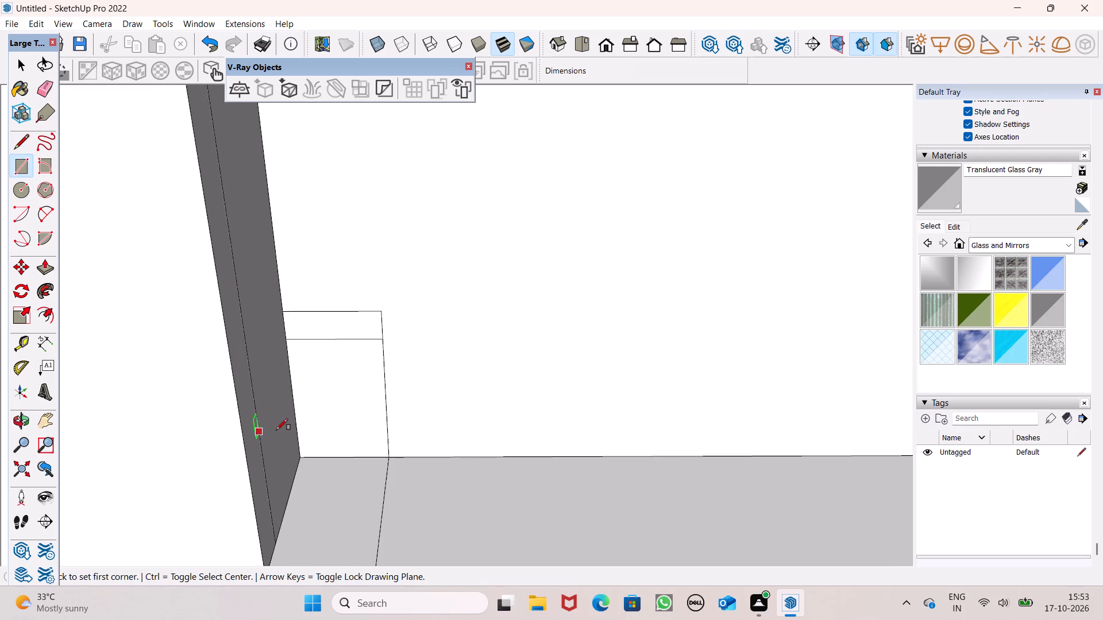
scroll(345, 439, "up", 3)
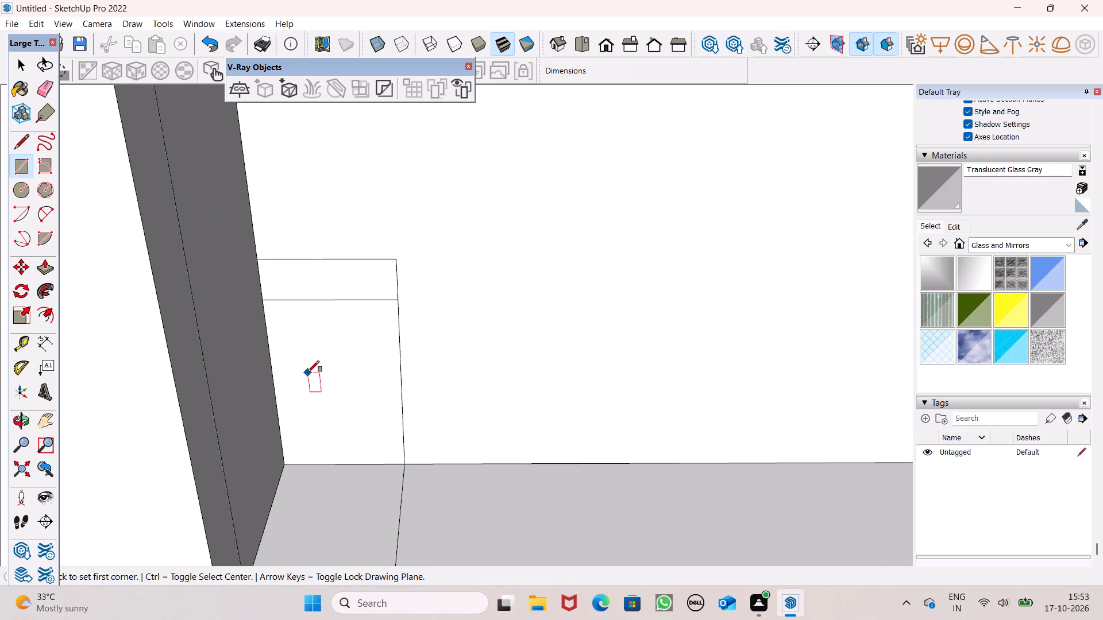
left_click(307, 371)
left_click(351, 405)
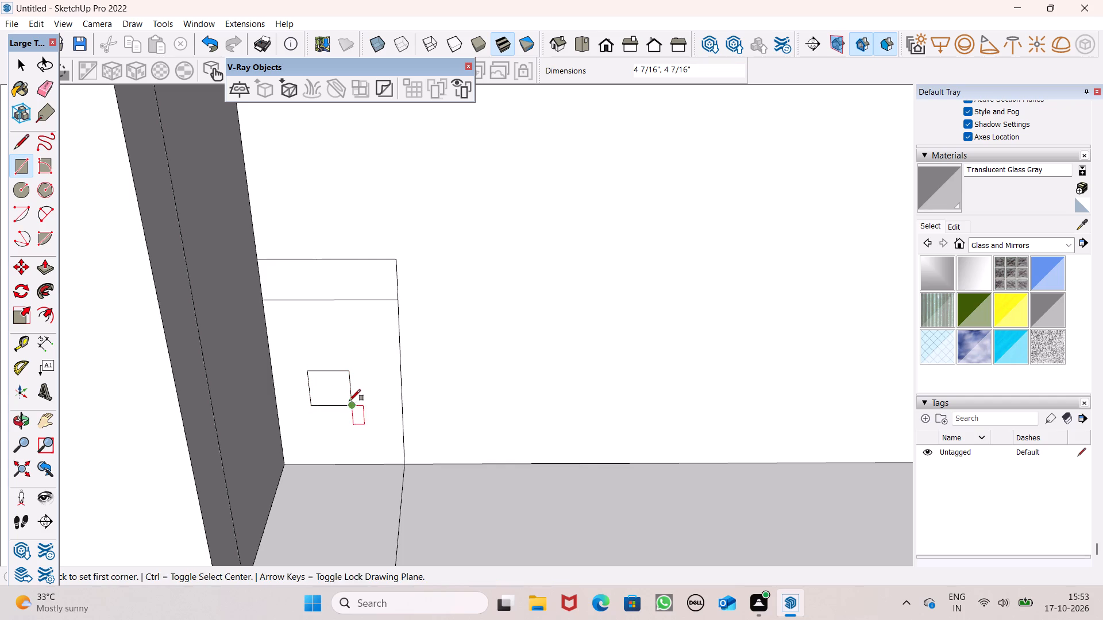
key("space")
Extrude the small square about 6' 1" out from the back wall as a bar above the lower slab.
scroll(379, 281, "down", 17)
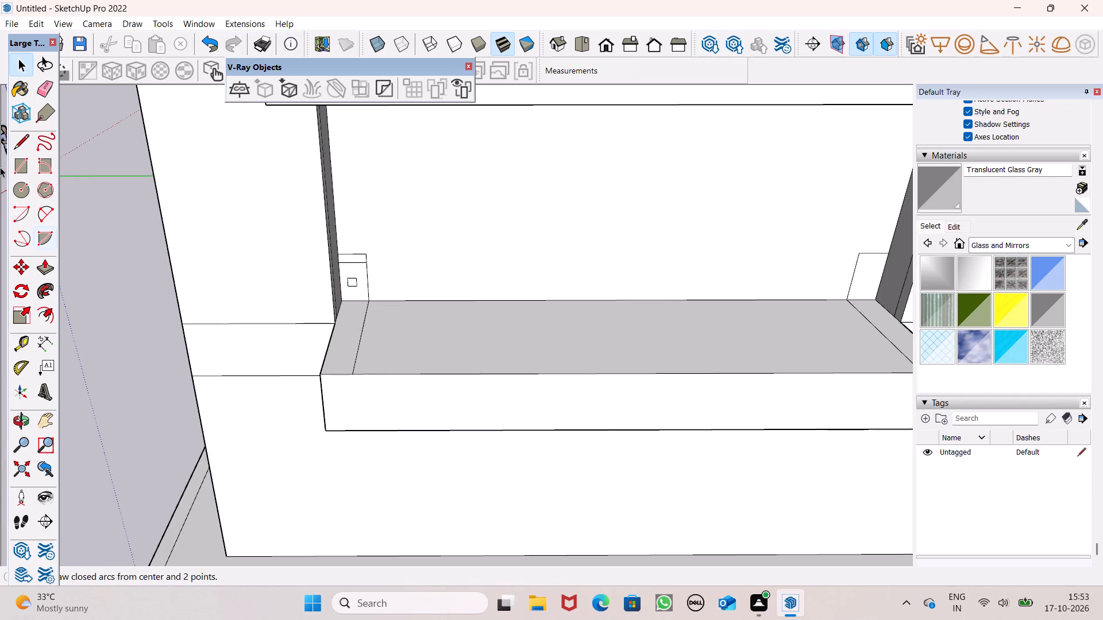
left_click(47, 268)
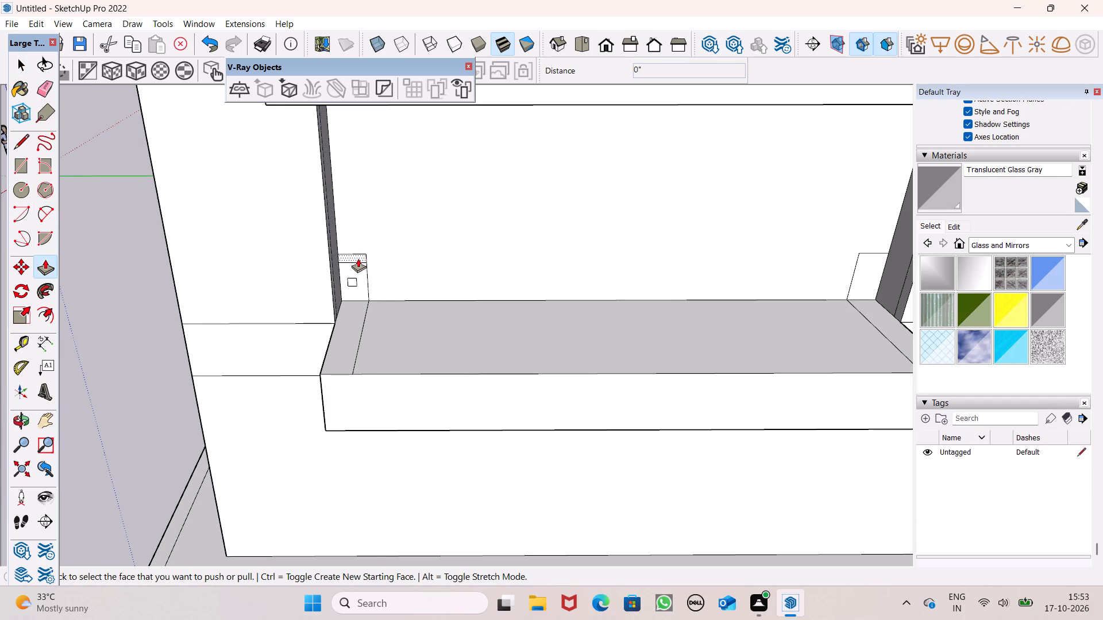
left_click_drag(358, 258, 342, 346)
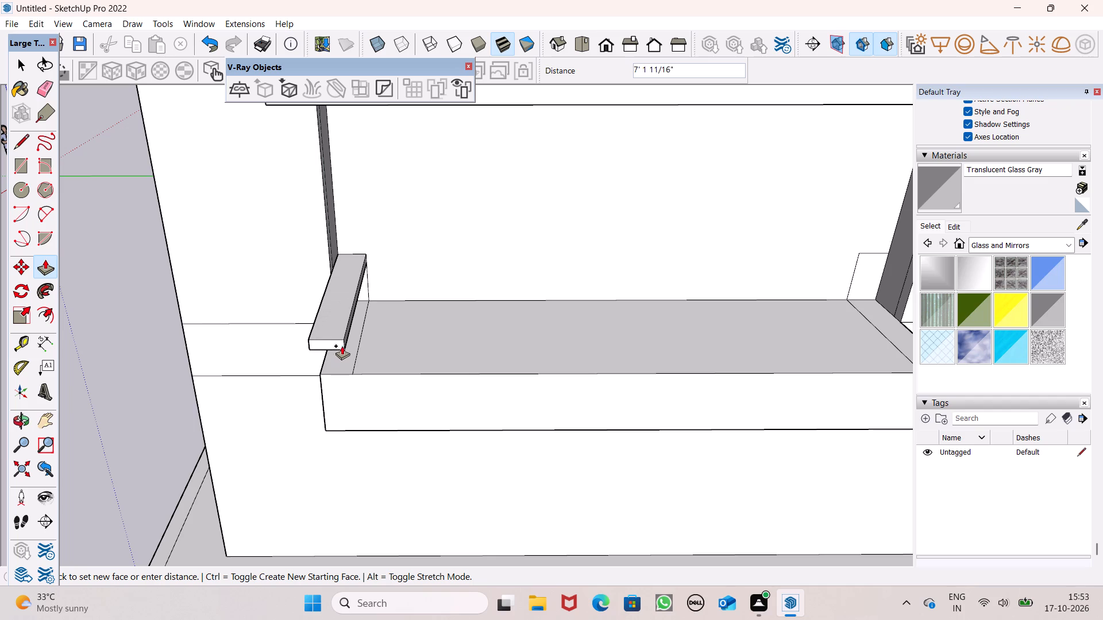
left_click_drag(342, 346, 371, 276)
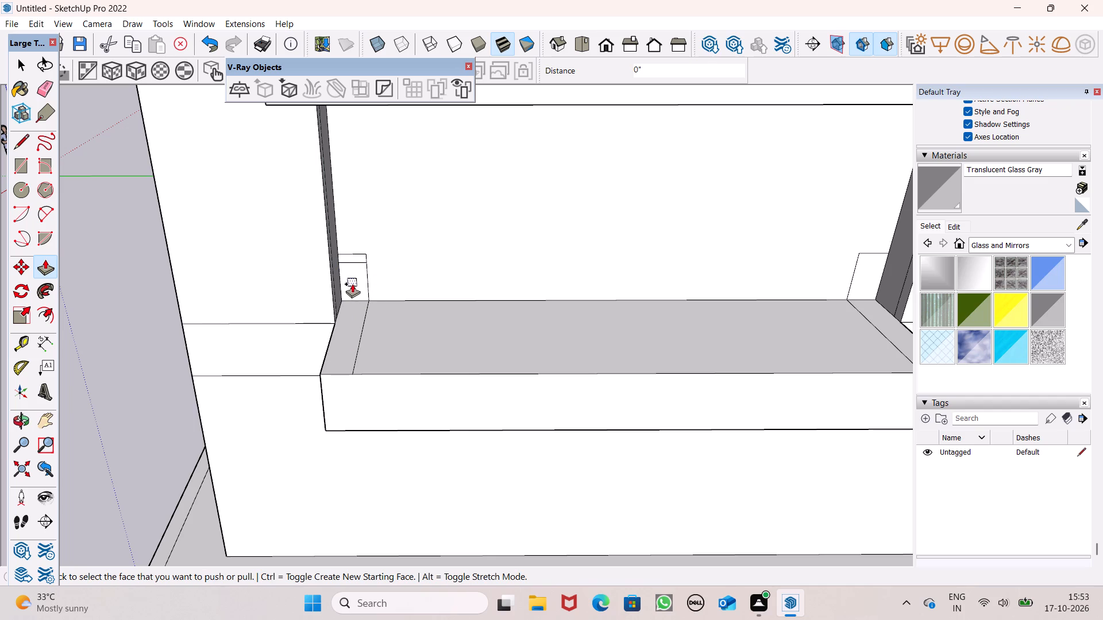
left_click_drag(352, 281, 340, 356)
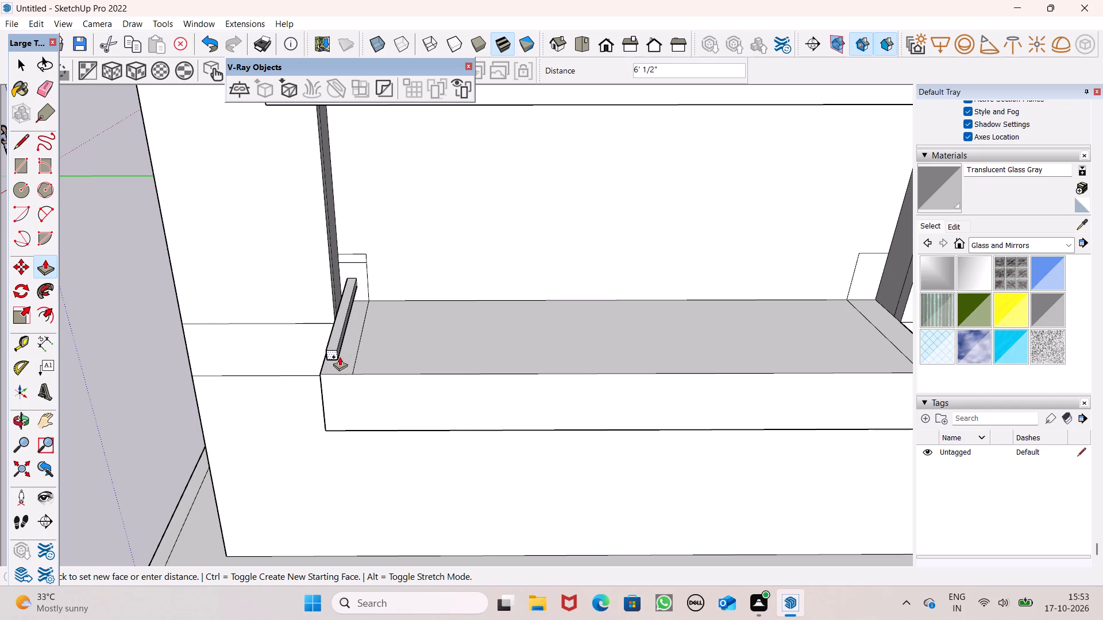
left_click_drag(340, 356, 340, 358)
Shorten the square bar slightly by pushing its outer end face back toward the wall, near the slab's front edge.
middle_click_drag(431, 400, 183, 385)
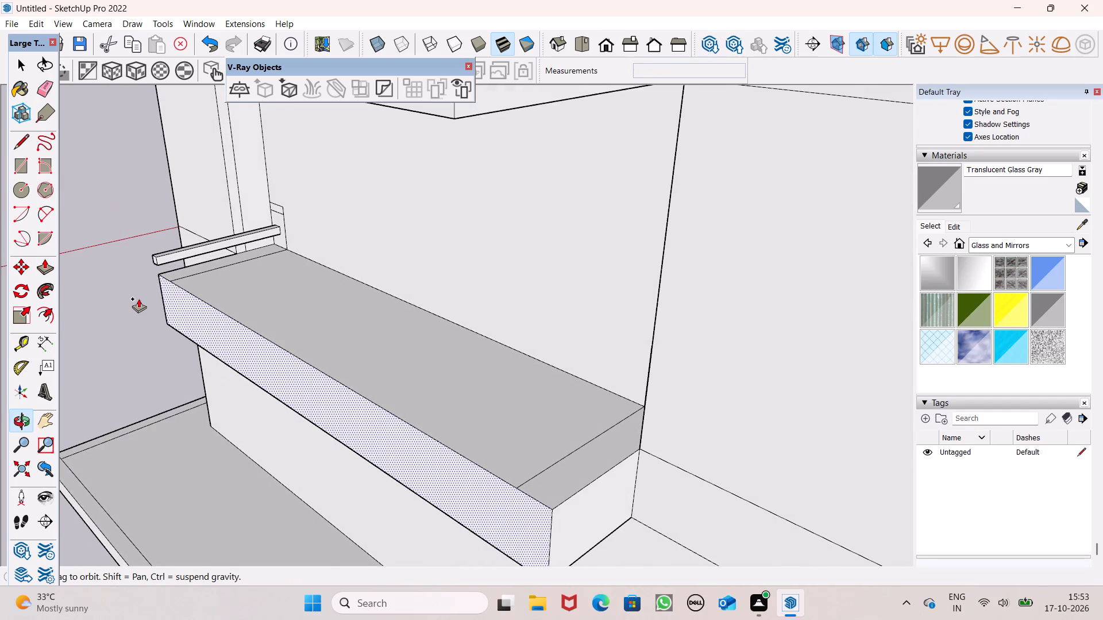
scroll(138, 296, "up", 4)
scroll(155, 230, "up", 4)
scroll(244, 228, "down", 3)
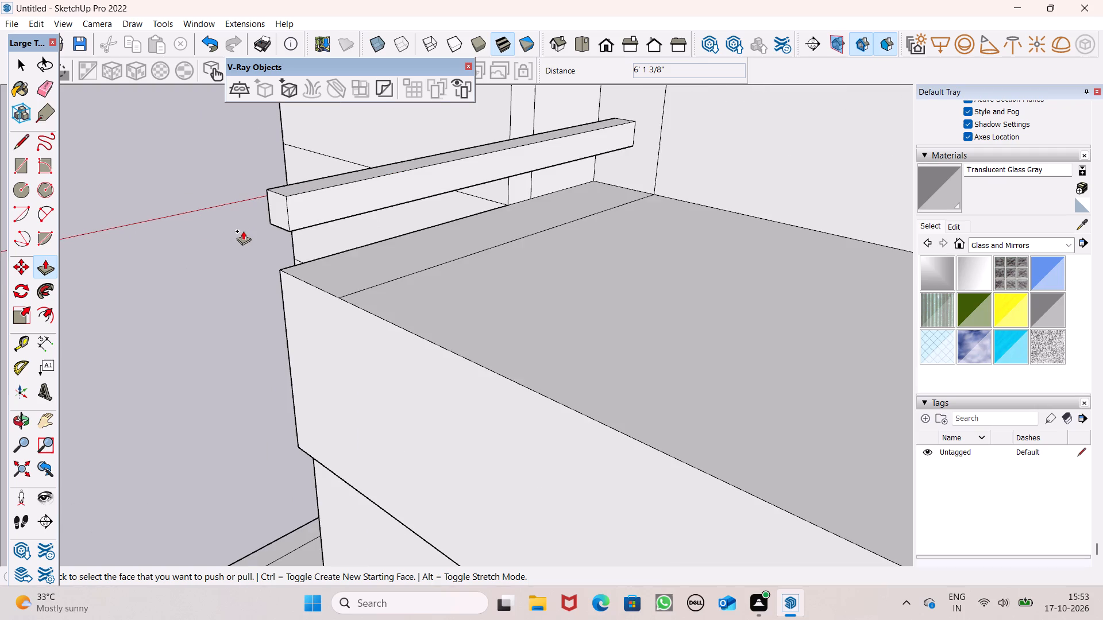
left_click_drag(264, 220, 281, 222)
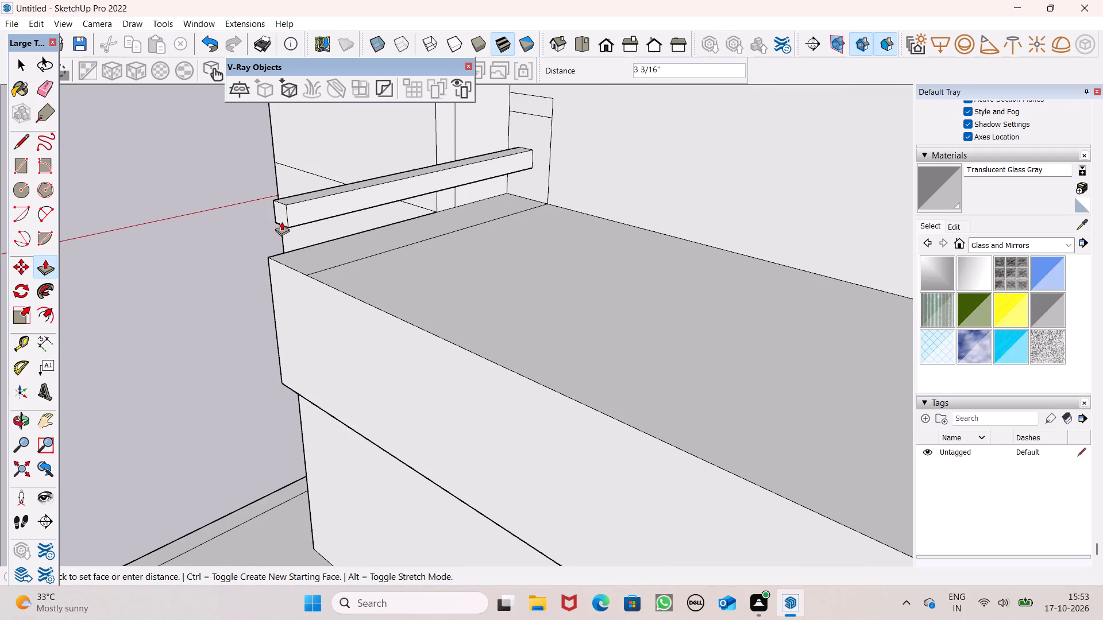
left_click_drag(281, 222, 287, 225)
middle_click_drag(335, 281, 256, 305)
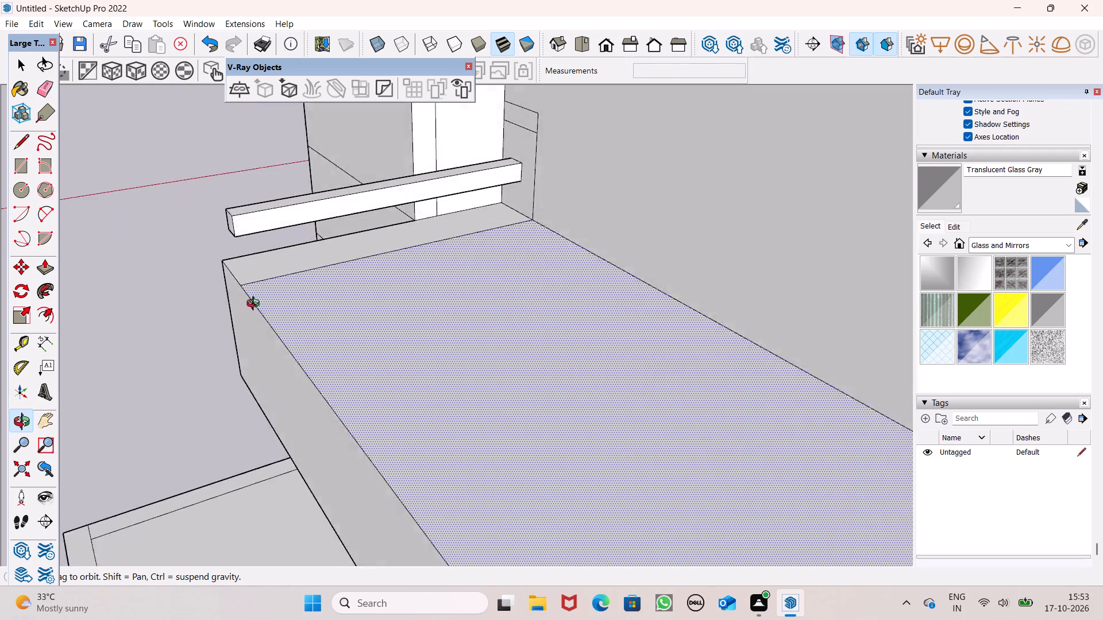
middle_click_drag(256, 305, 472, 328)
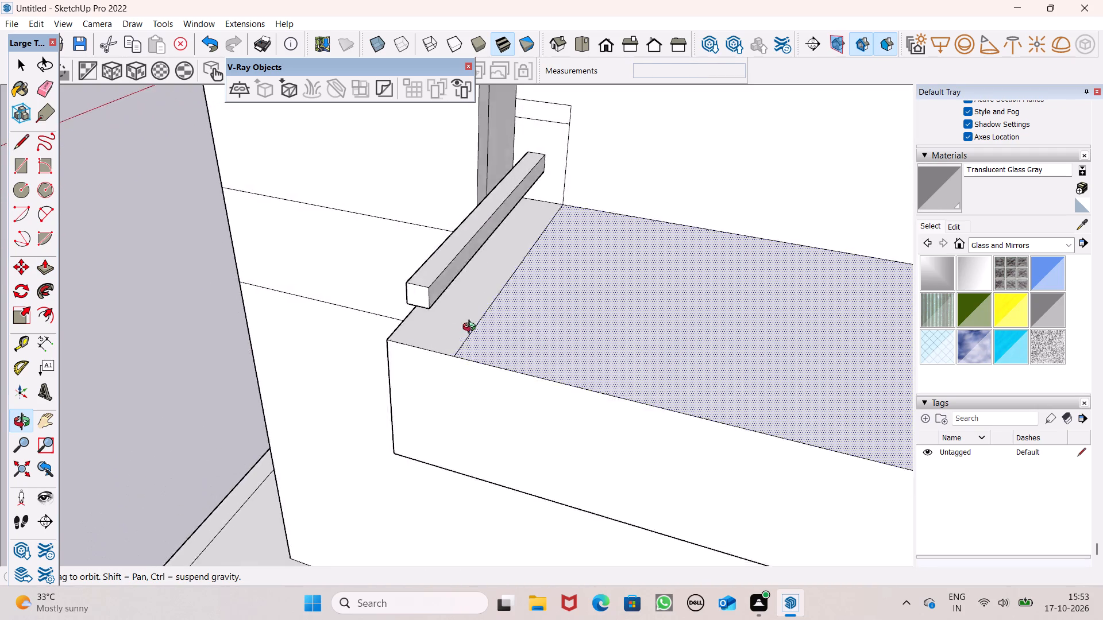
middle_click_drag(472, 328, 631, 334)
left_click_drag(607, 282, 602, 280)
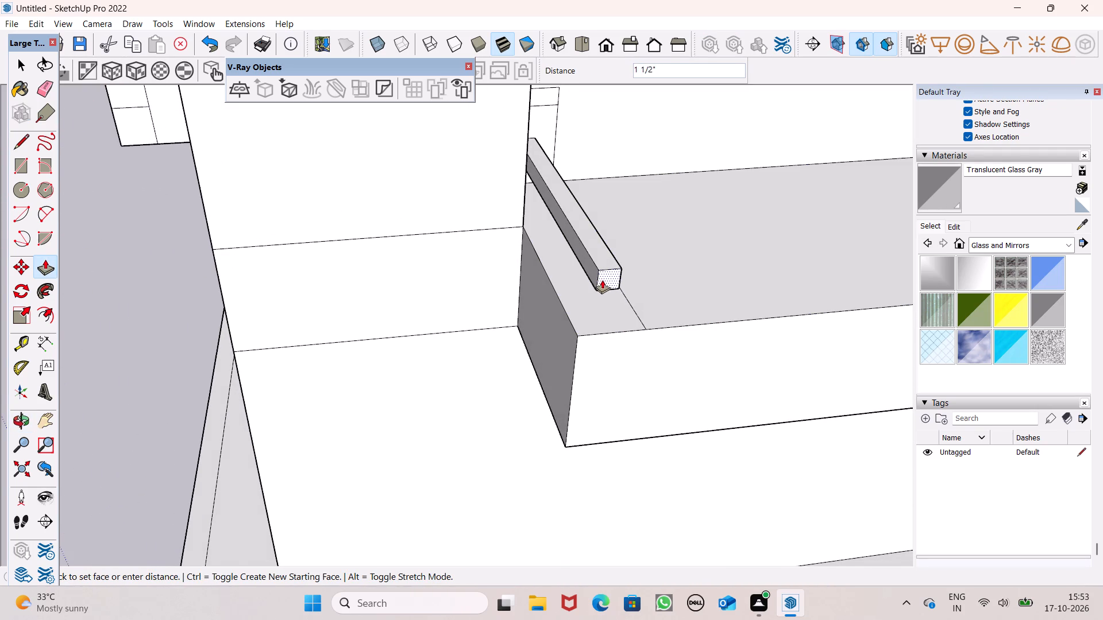
left_click_drag(602, 280, 608, 275)
Draw a vertical line about 4 7/16" long across the short bar's inner side face, close to its outer end.
middle_click_drag(684, 332, 248, 335)
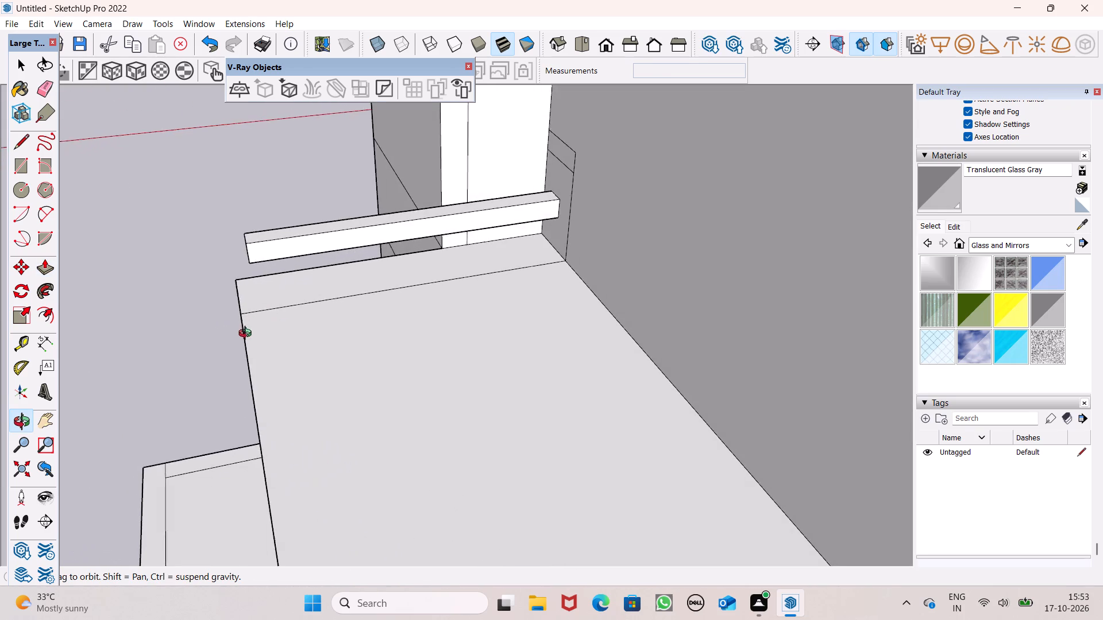
middle_click_drag(248, 335, 238, 321)
left_click(25, 146)
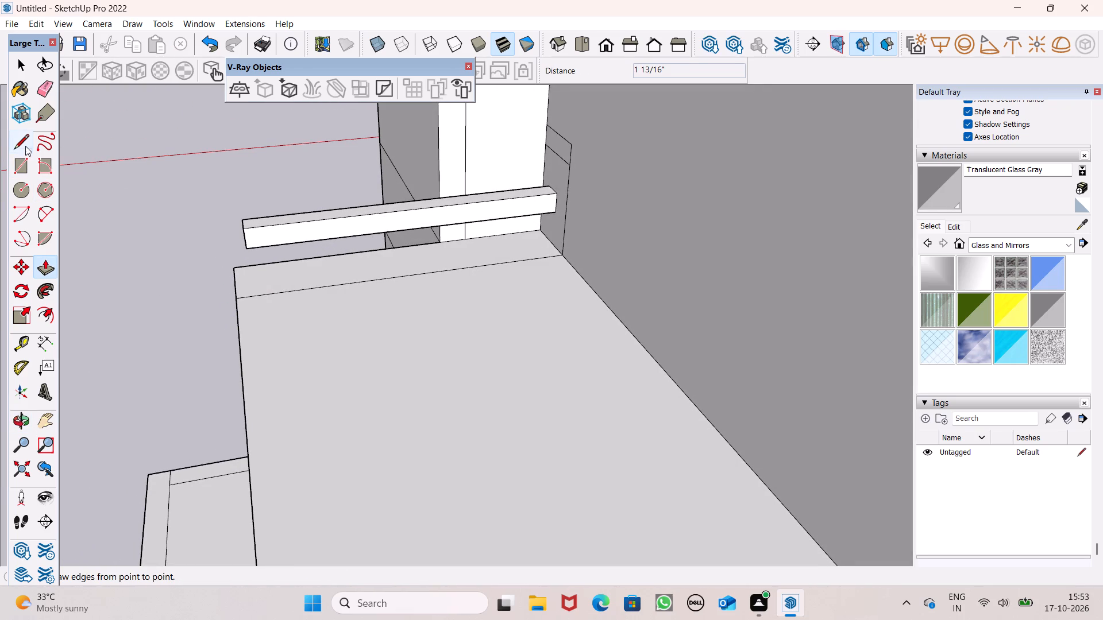
left_click(268, 228)
left_click(268, 247)
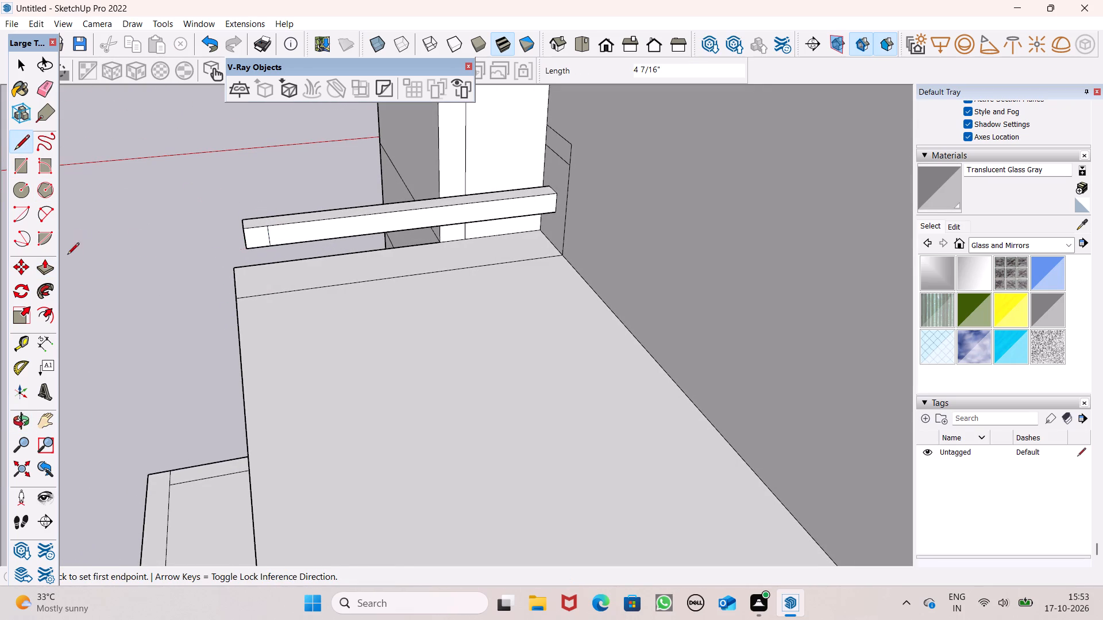
Extrude the marked end section of the short bar about 7' 1 1/2" along the lower slab's front edge.
left_click(51, 274)
left_click_drag(257, 239, 330, 525)
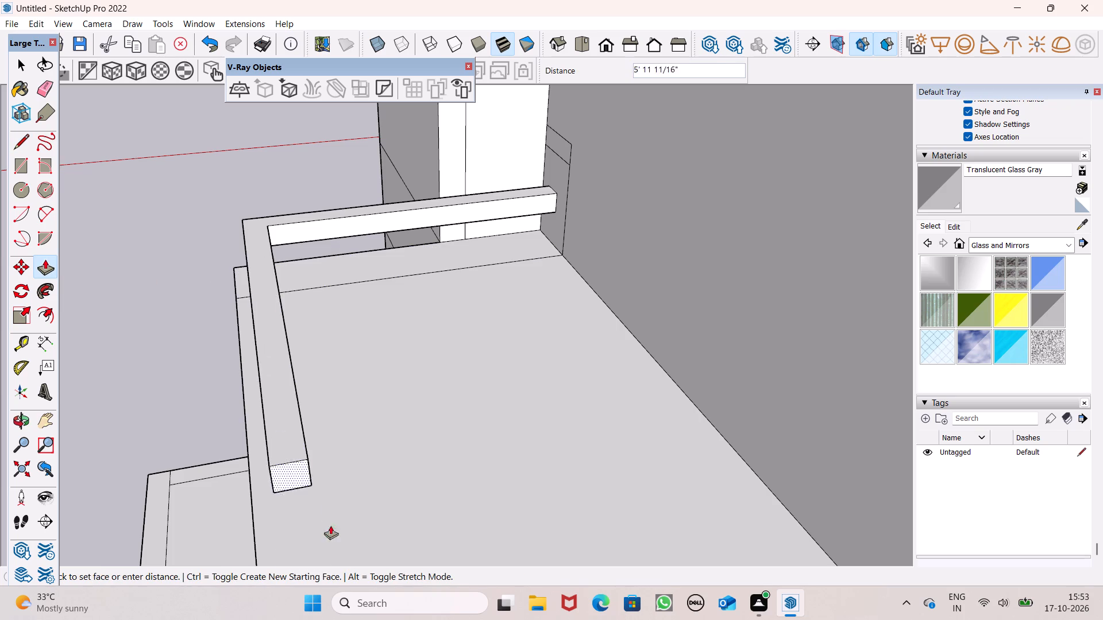
left_click_drag(330, 525, 339, 554)
Extend the long front bar by about 16' 10" toward the far end of the lower slab.
scroll(227, 283, "down", 10)
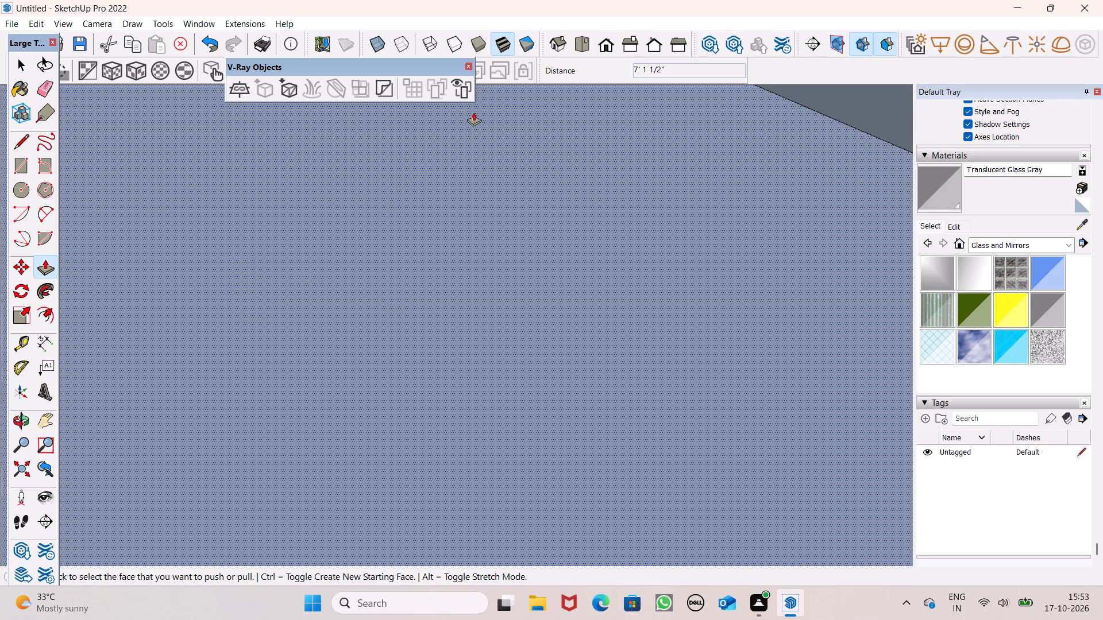
left_click(611, 48)
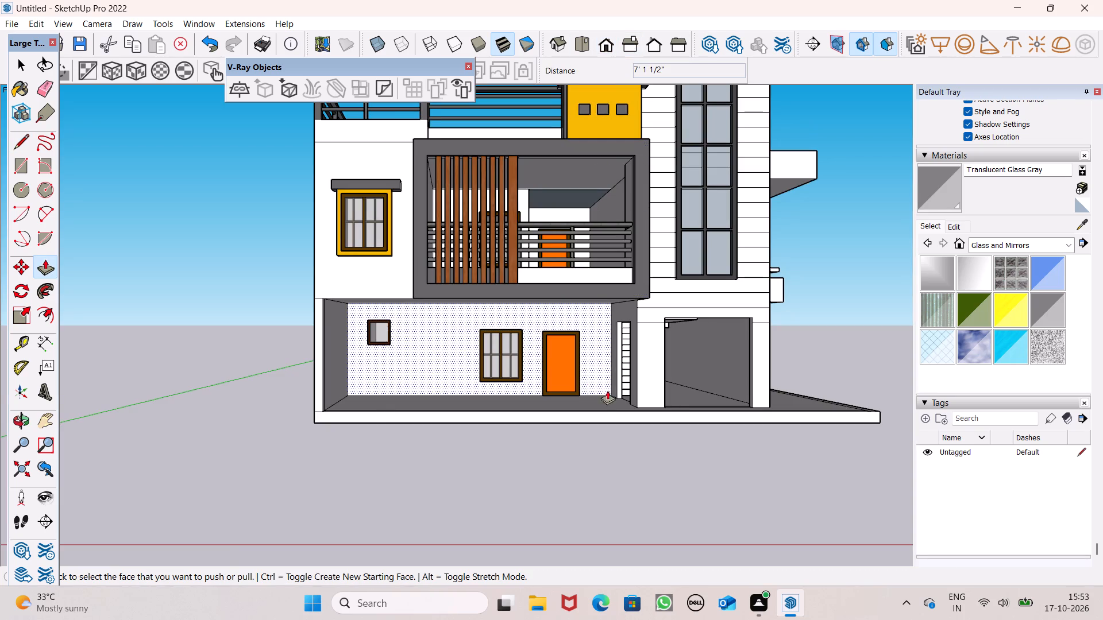
scroll(596, 287, "down", 3)
middle_click_drag(699, 350, 0, 410)
middle_click_drag(299, 421, 130, 430)
scroll(128, 395, "up", 9)
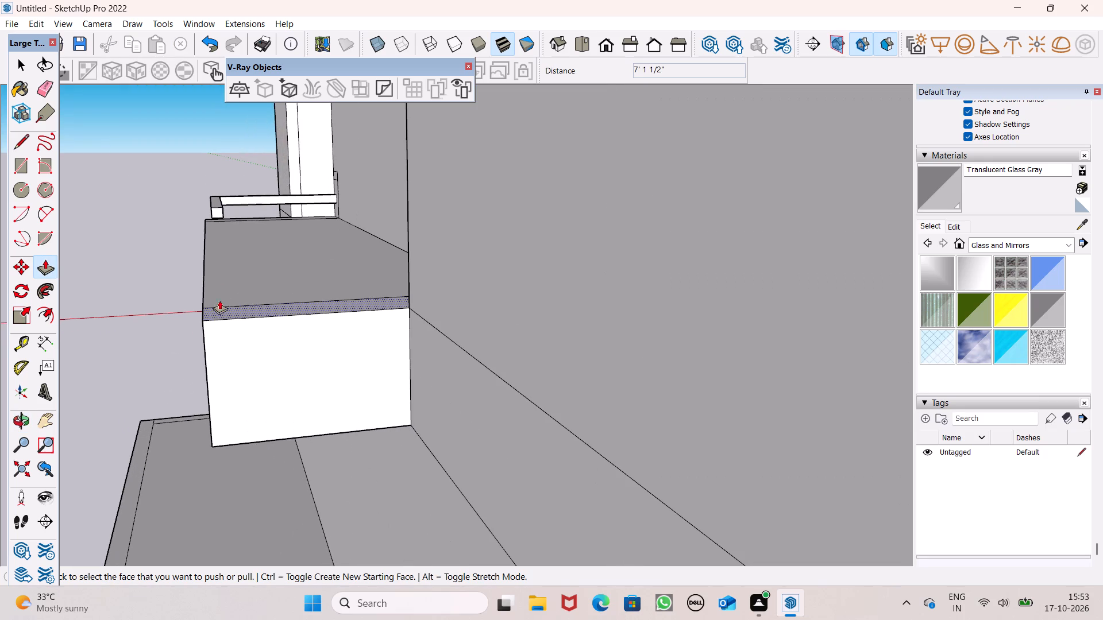
left_click_drag(218, 211, 236, 289)
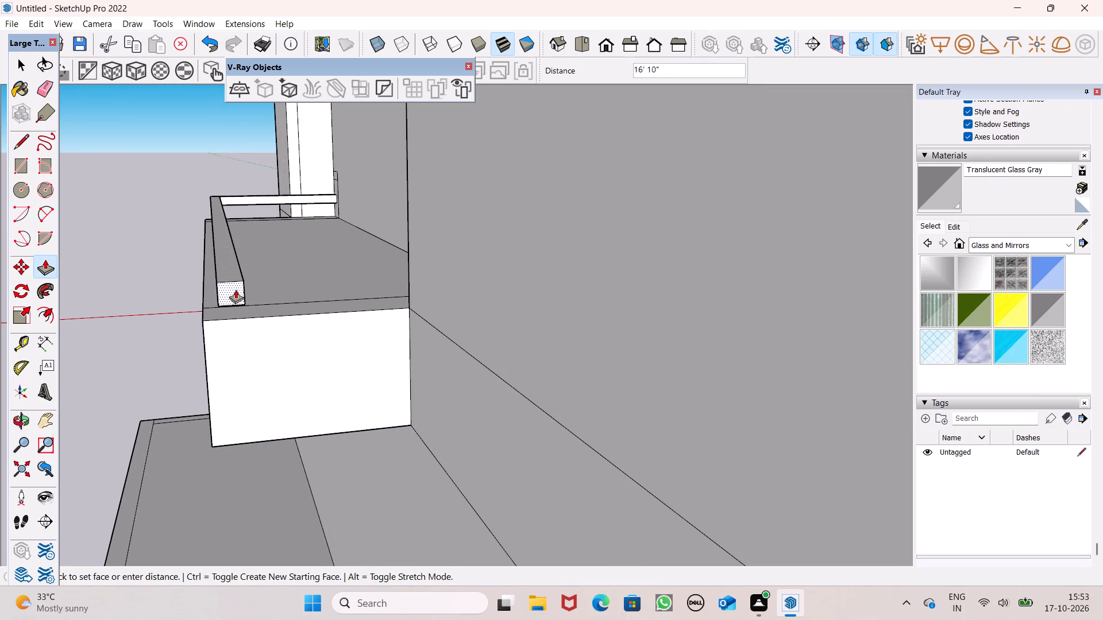
left_click_drag(236, 289, 236, 286)
Push the long front bar's end face back about 2' 2 15/16" so it stops short of the slab's far end.
scroll(307, 337, "up", 1)
middle_click_drag(308, 338, 449, 371)
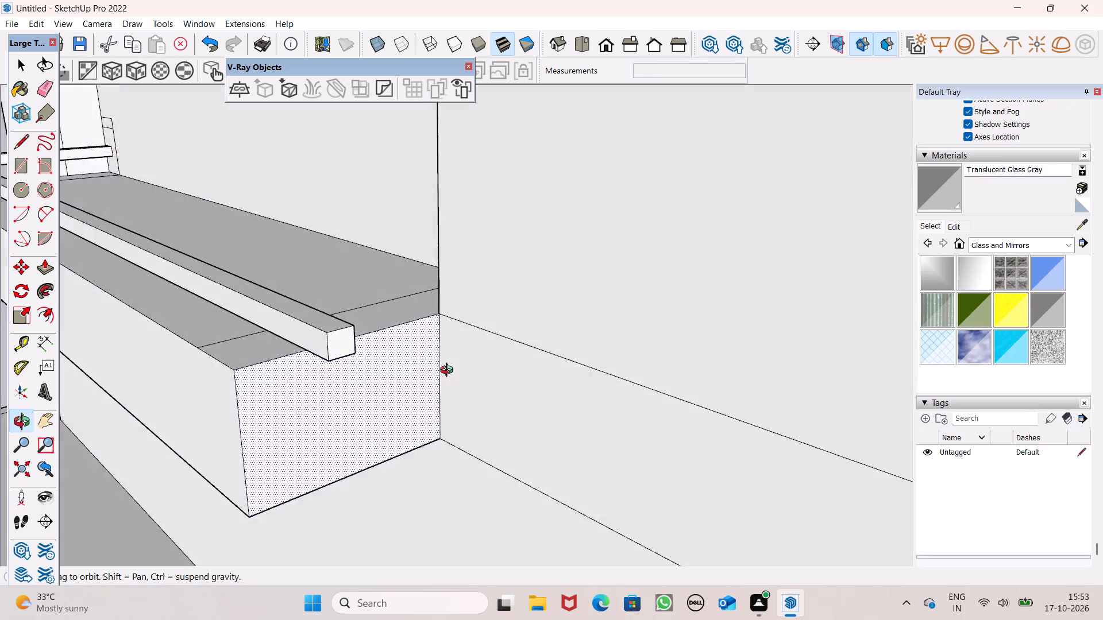
middle_click_drag(449, 371, 586, 392)
left_click_drag(534, 372, 522, 369)
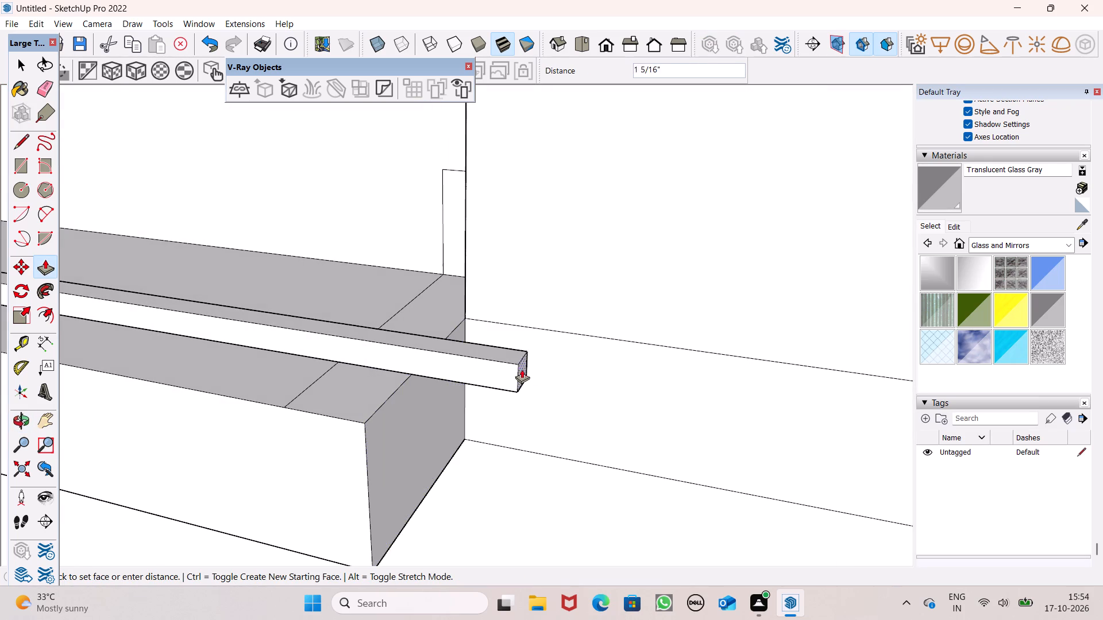
left_click_drag(522, 369, 365, 375)
Adjust the long front bar's end face by about 11/16" near the line across the slab's far end.
middle_click_drag(429, 351, 100, 471)
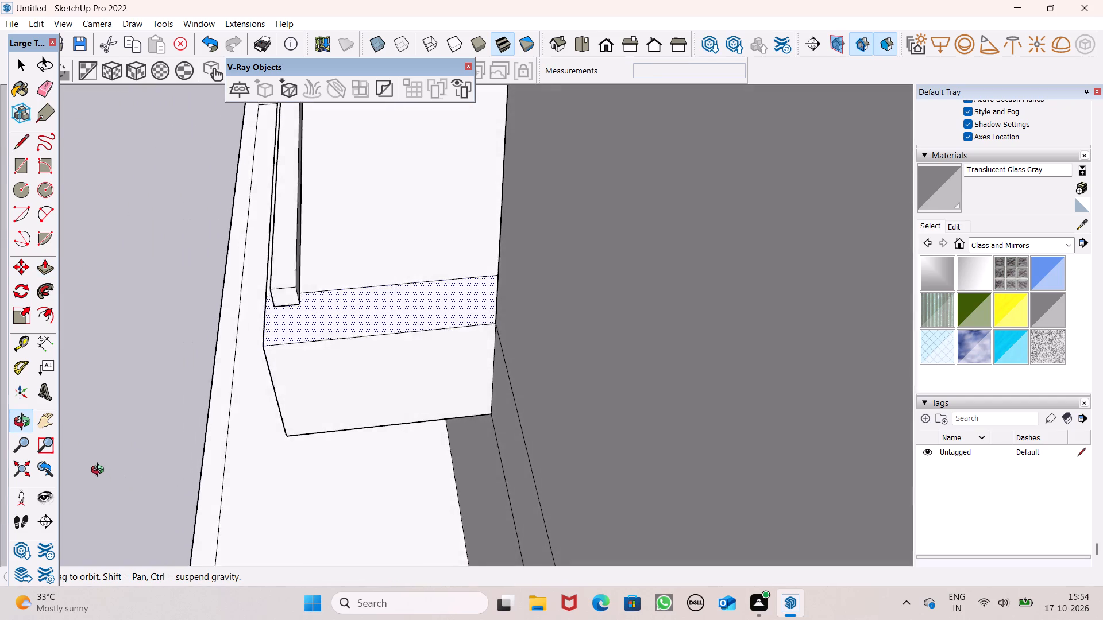
middle_click_drag(100, 471, 0, 392)
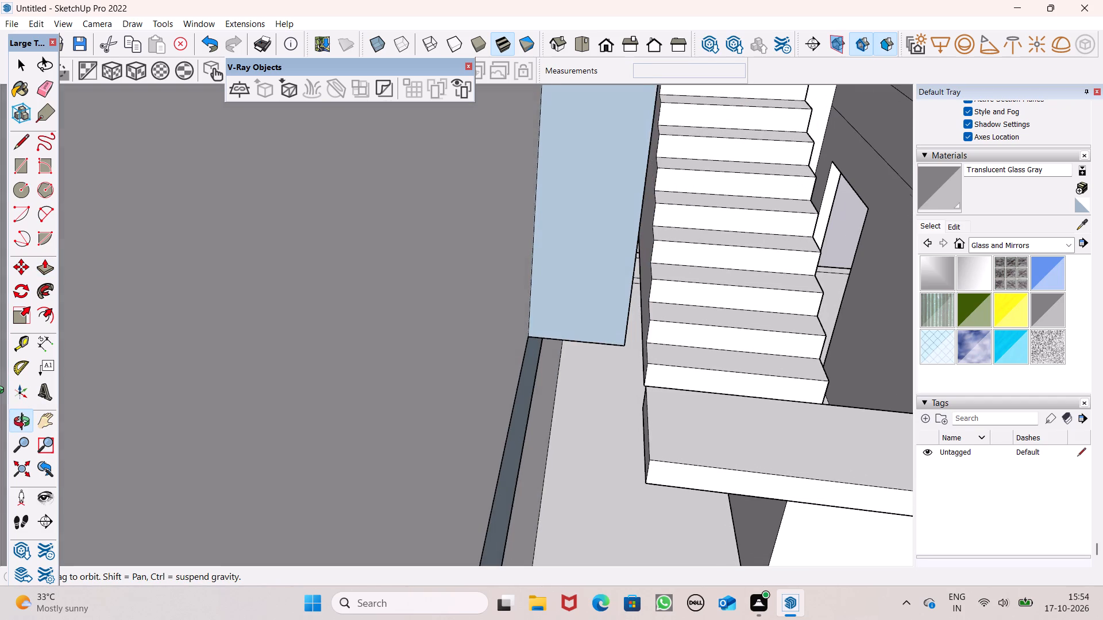
middle_click_drag(0, 392, 84, 335)
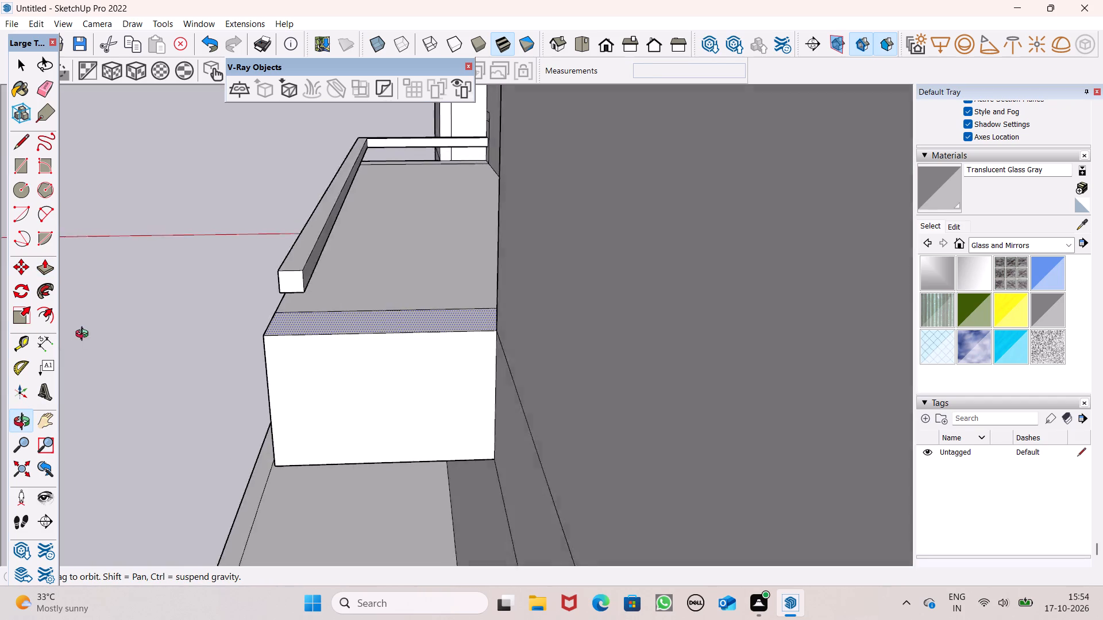
middle_click_drag(84, 335, 244, 338)
scroll(386, 258, "up", 1)
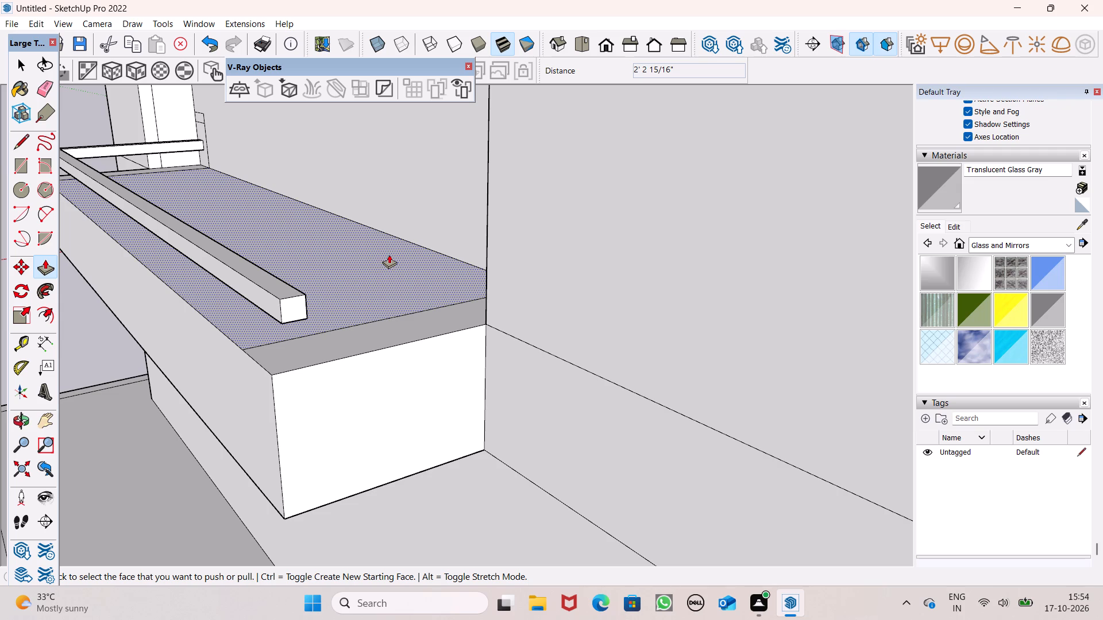
middle_click_drag(381, 307, 287, 377)
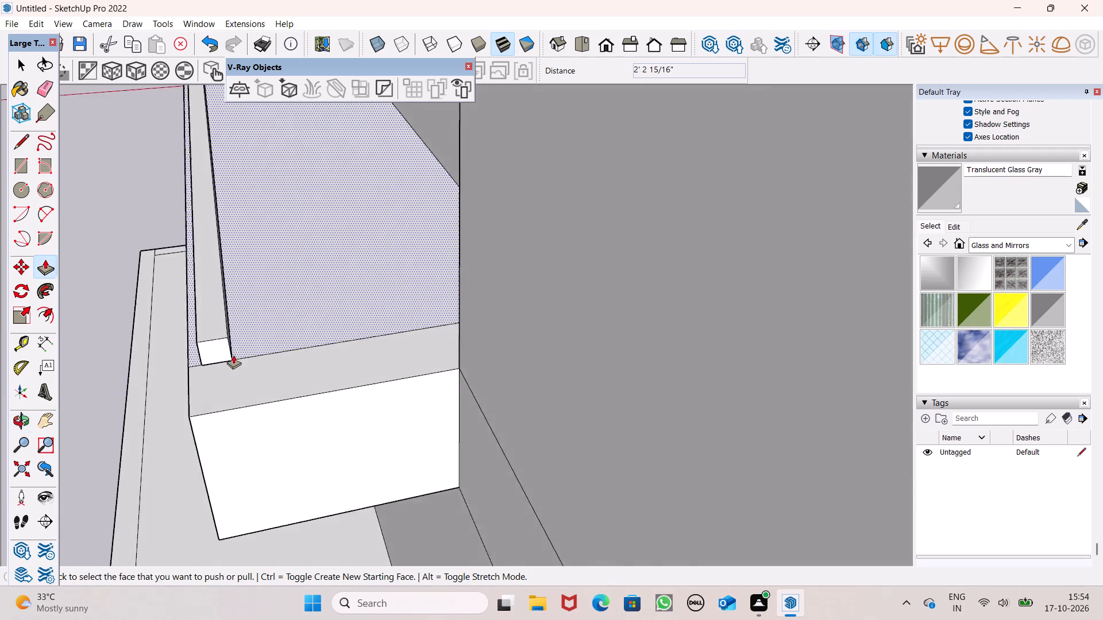
scroll(233, 355, "up", 4)
left_click(220, 351)
middle_click_drag(288, 383, 252, 397)
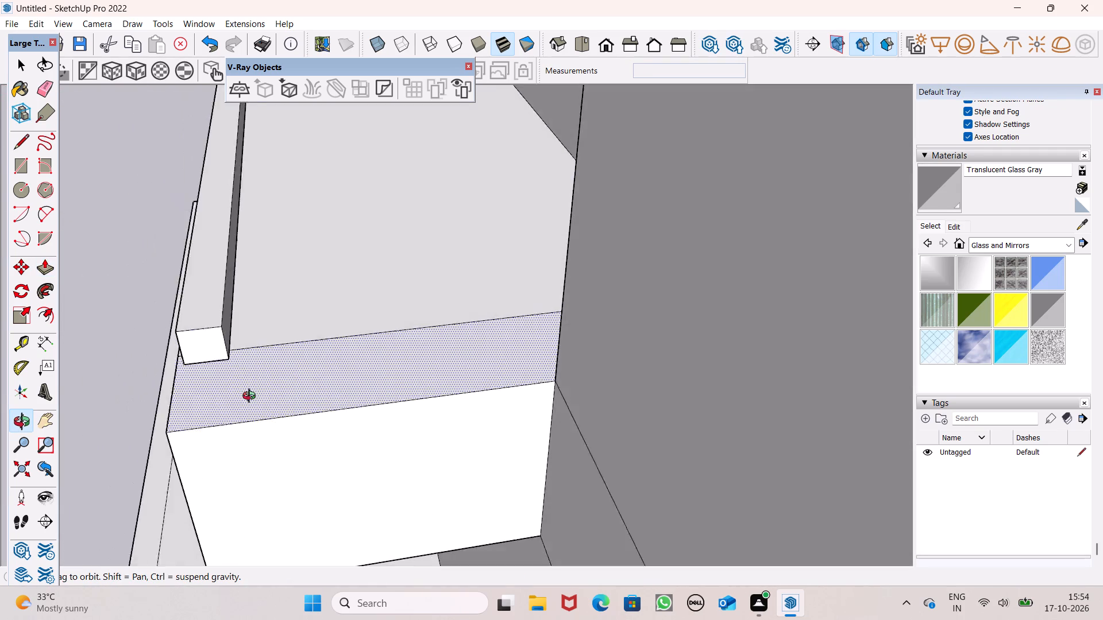
middle_click_drag(252, 397, 163, 356)
Draw a vertical line about 4 7/16" long across the long bar's inner side face, near its far end.
scroll(226, 313, "up", 2)
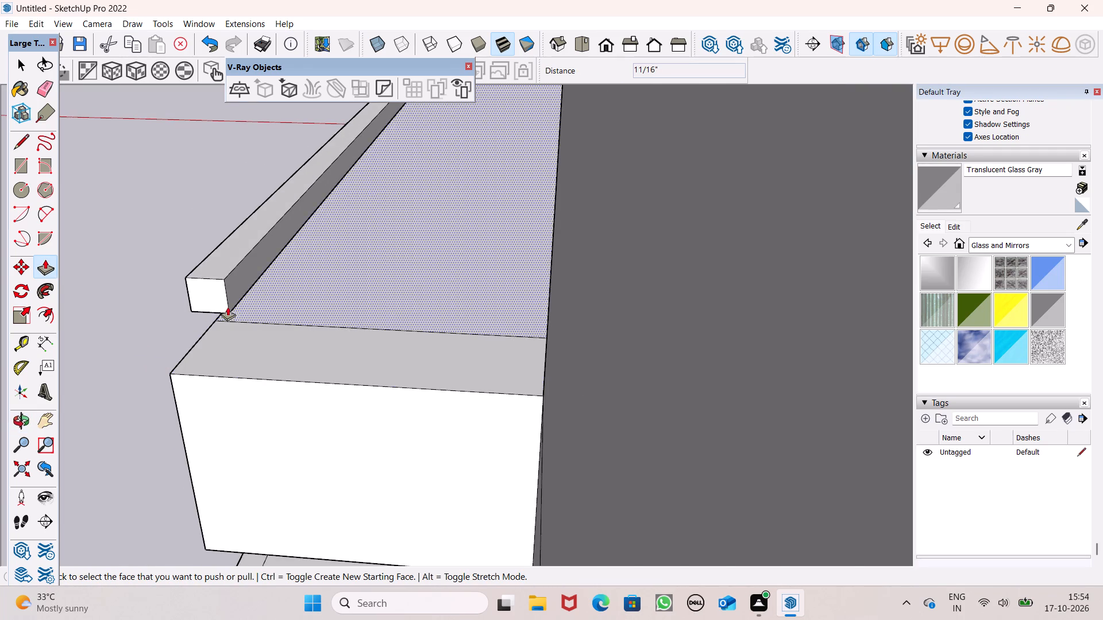
scroll(227, 307, "up", 4)
left_click(19, 141)
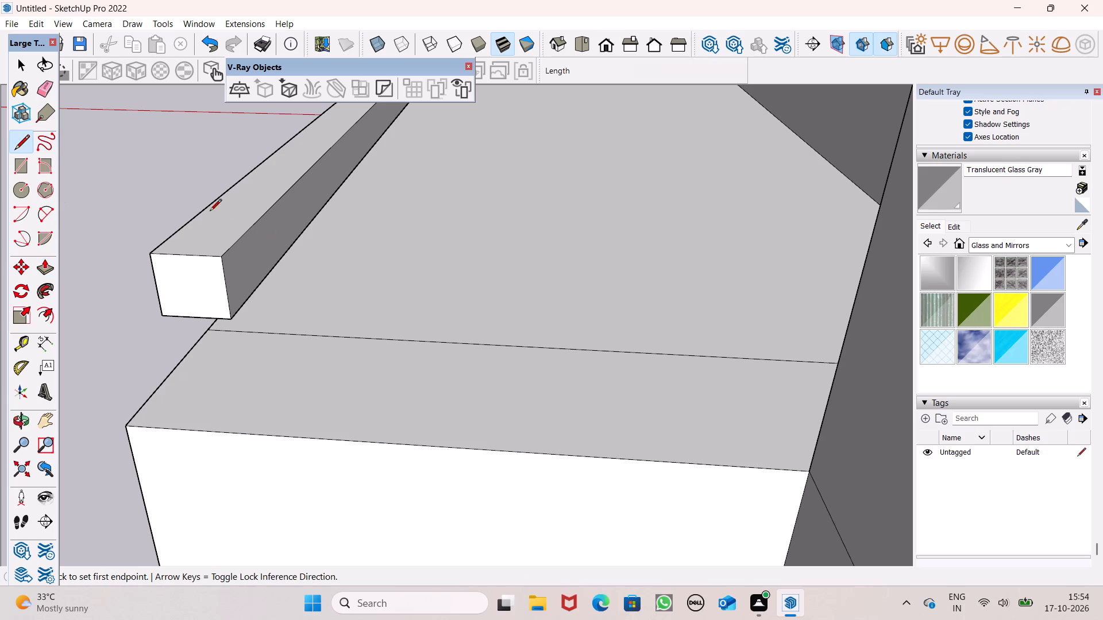
left_click(242, 237)
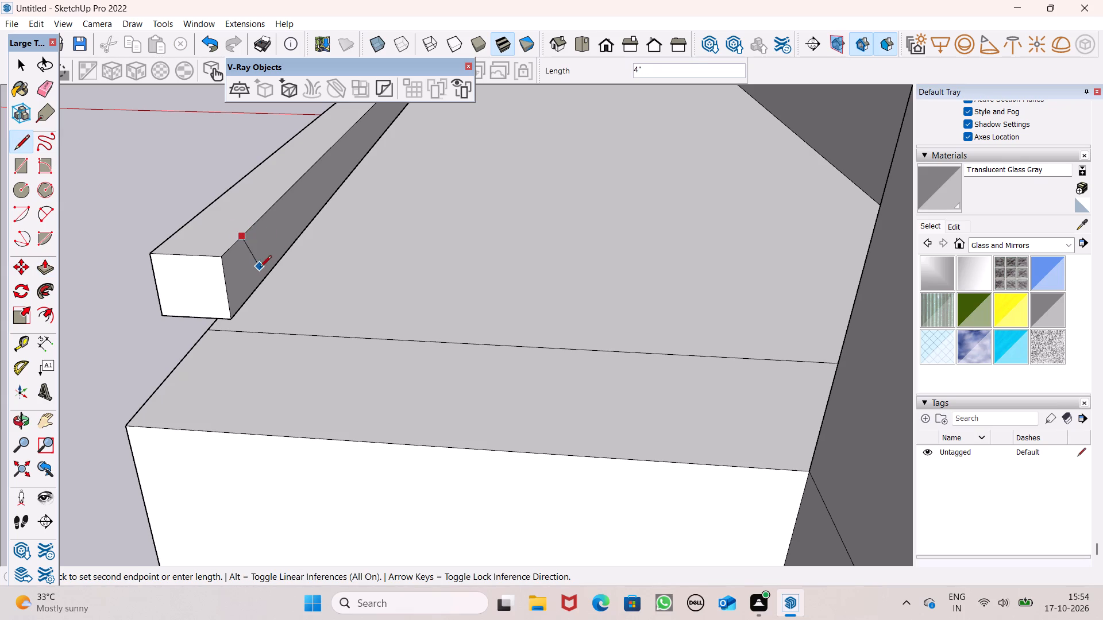
left_click(255, 296)
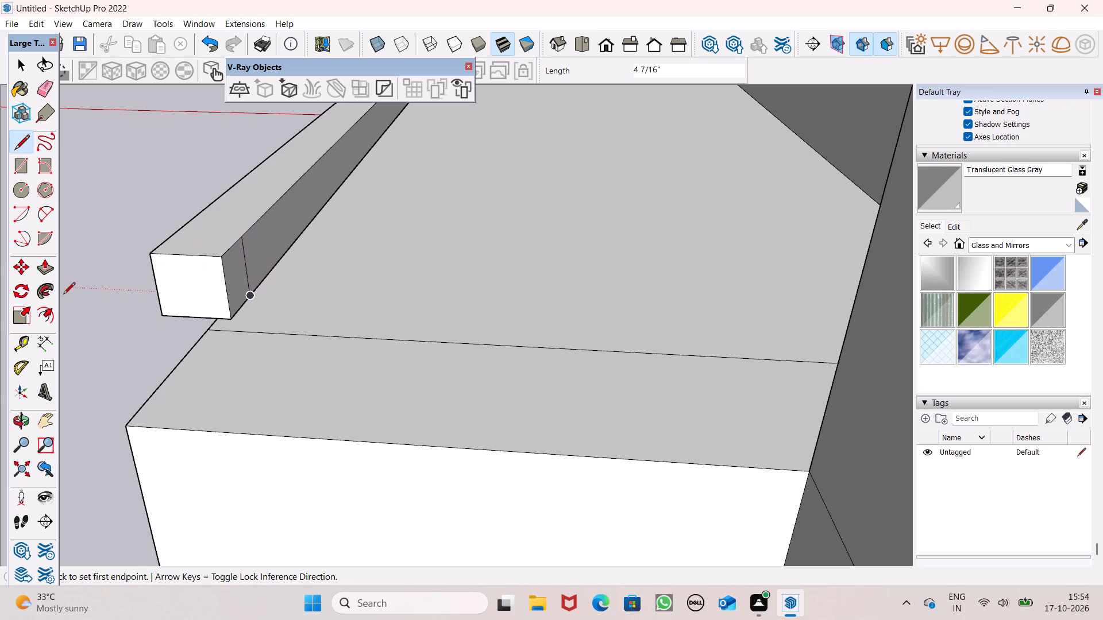
Extrude the marked far-end section of the long bar about 3' 1 13/16" across the slab toward the building wall.
left_click(38, 270)
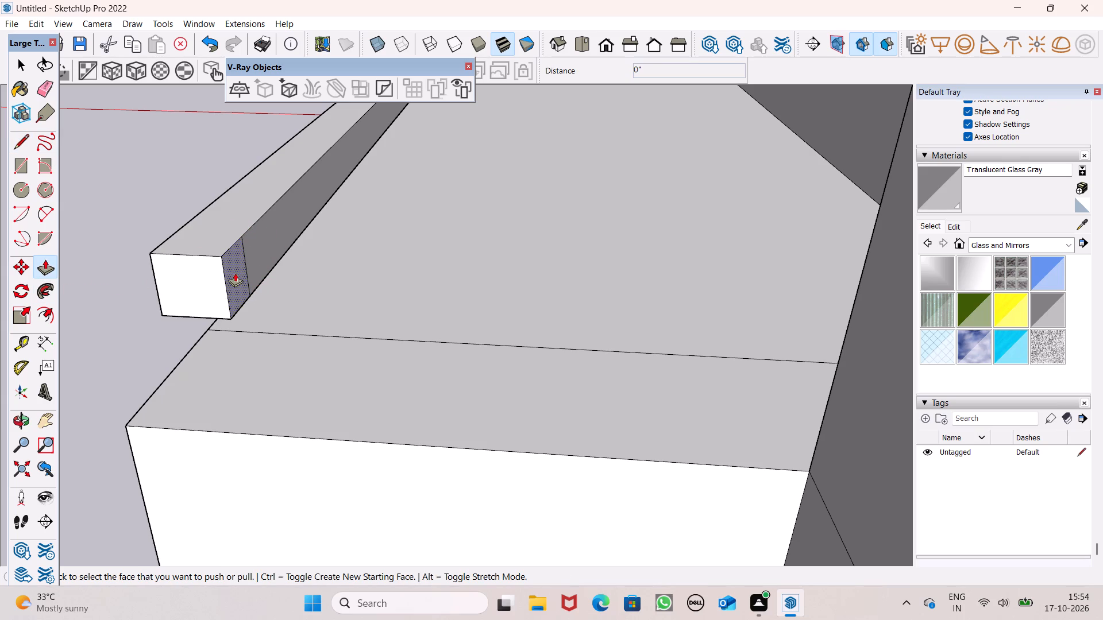
left_click_drag(234, 273, 919, 276, "ctrl")
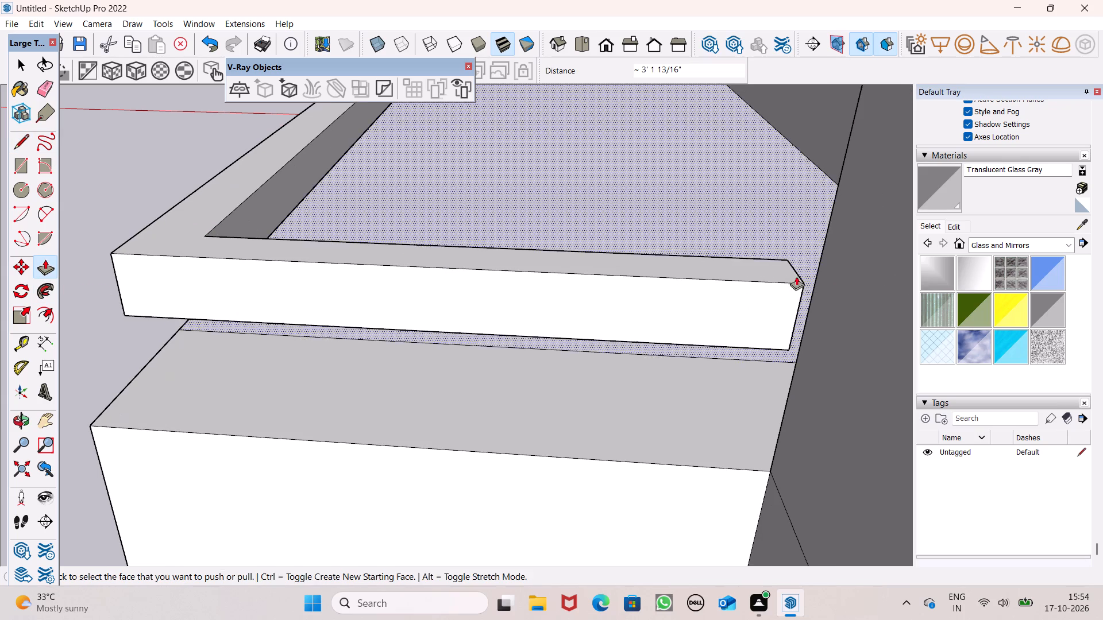
Thicken the first short bar by extruding its inner side face about 7 5/16" toward the slab's middle.
middle_click_drag(499, 344, 896, 307)
scroll(887, 315, "up", 1)
middle_click_drag(179, 474, 519, 455)
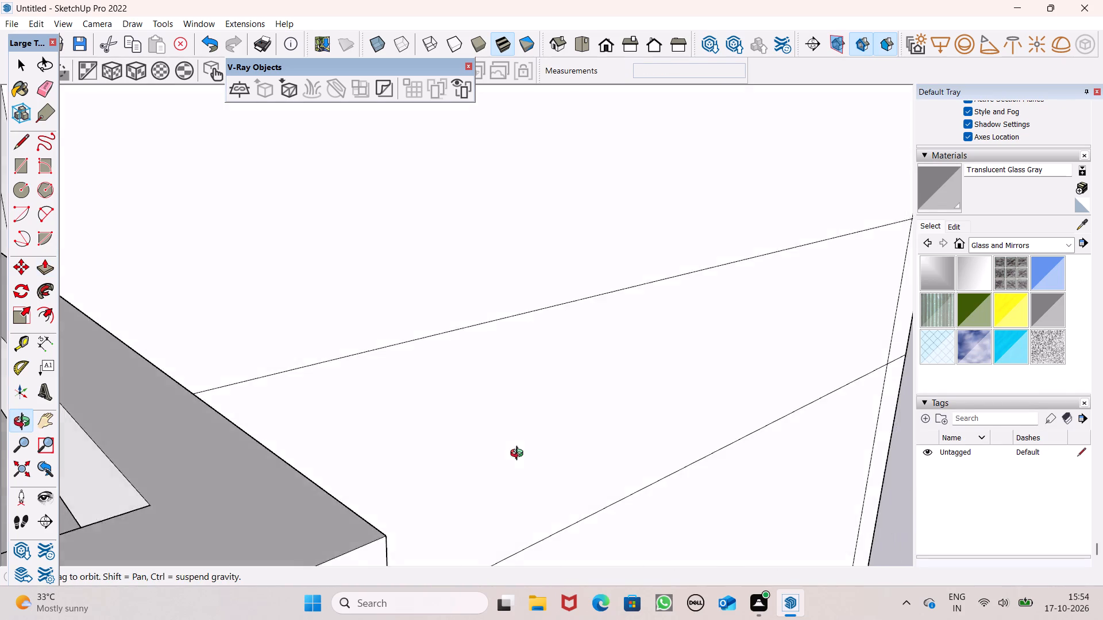
middle_click_drag(519, 455, 520, 451)
scroll(385, 426, "down", 11)
middle_click_drag(329, 465, 616, 457)
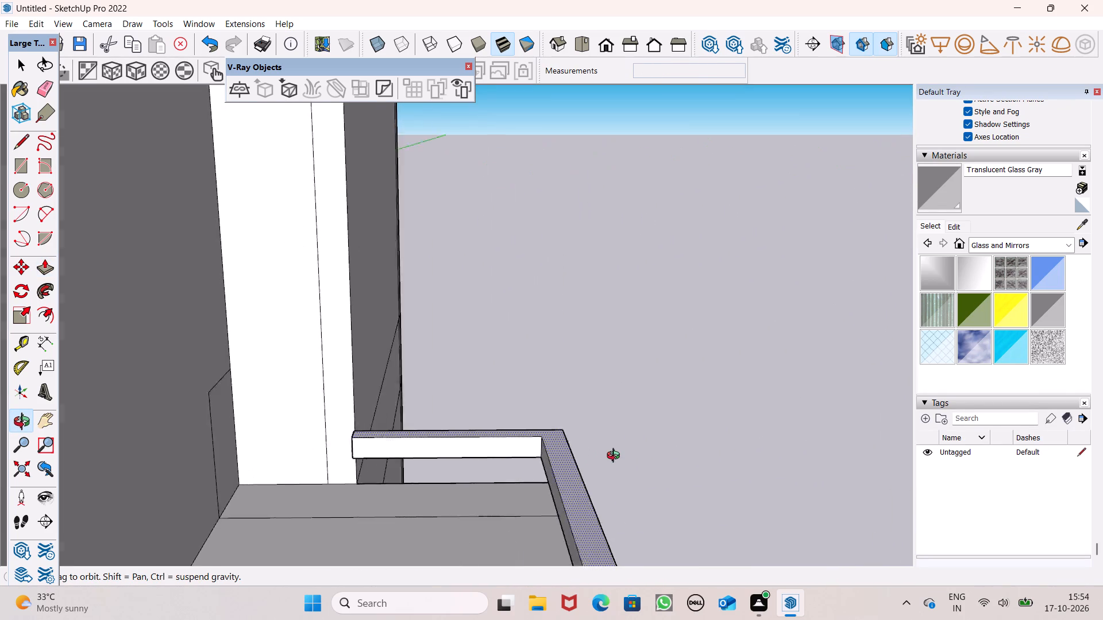
middle_click_drag(616, 457, 606, 457)
scroll(241, 466, "up", 1)
middle_click_drag(241, 466, 268, 475)
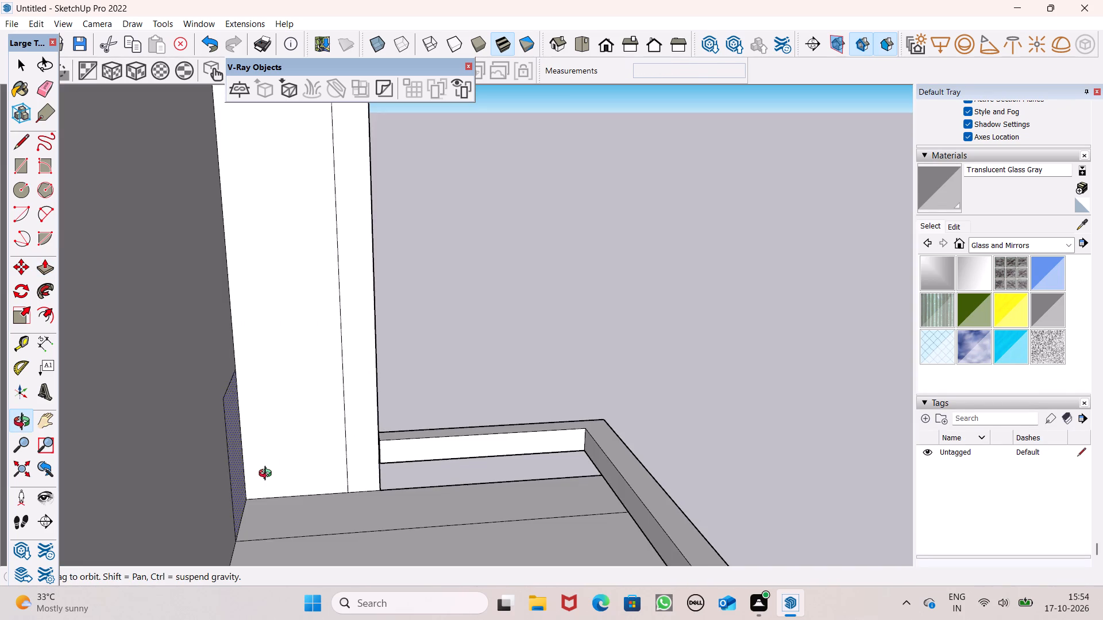
middle_click_drag(268, 475, 268, 475)
scroll(315, 476, "up", 5)
middle_click_drag(436, 462, 493, 479)
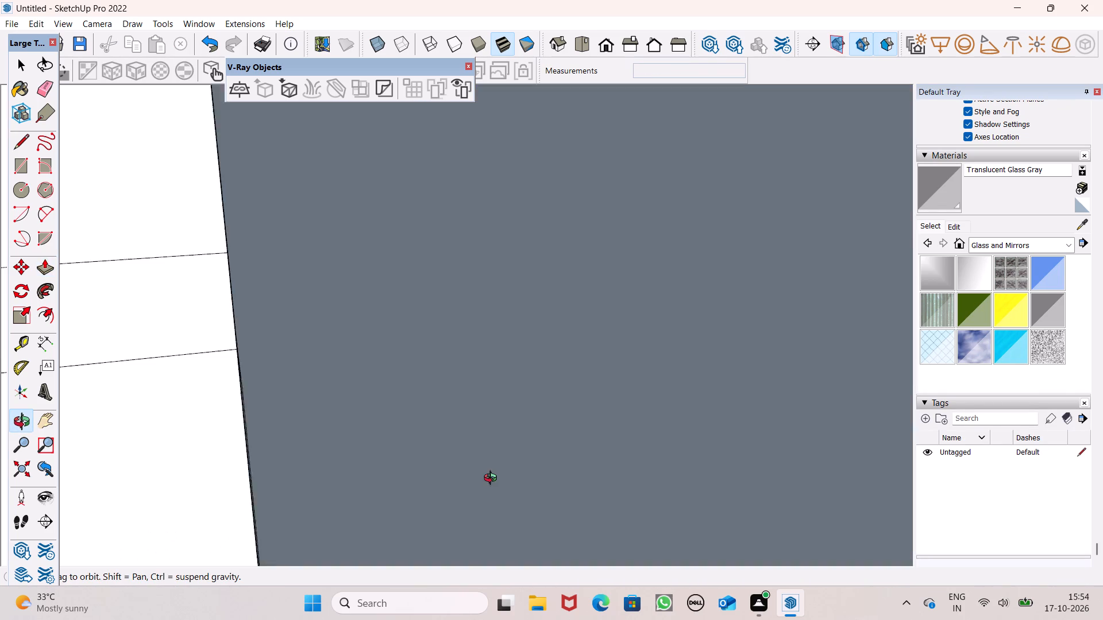
middle_click_drag(493, 479, 425, 493)
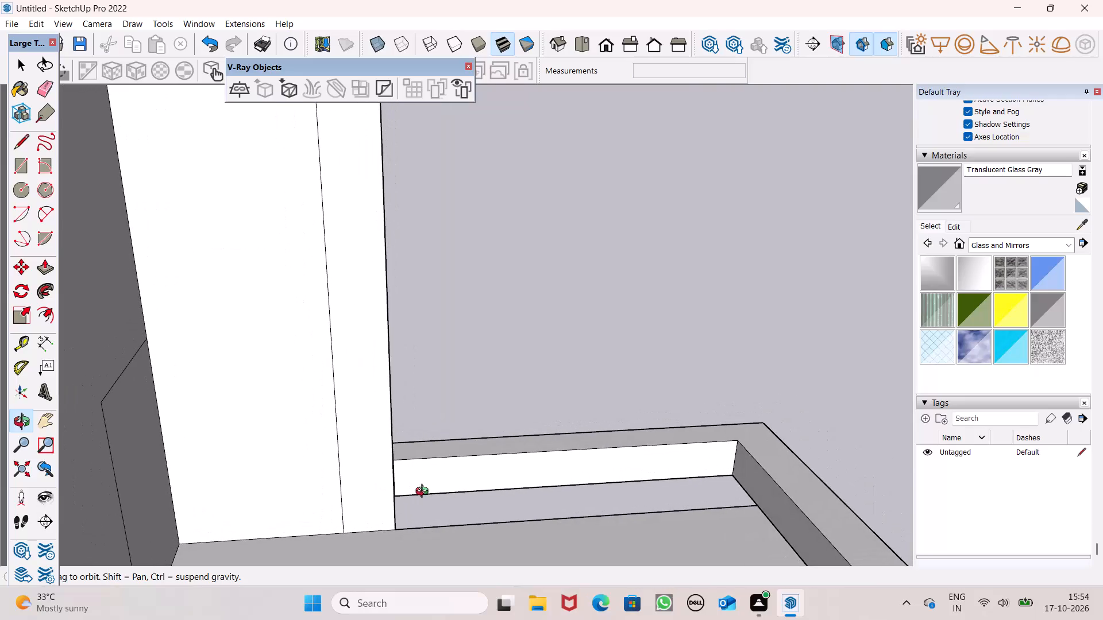
middle_click_drag(425, 493, 425, 510)
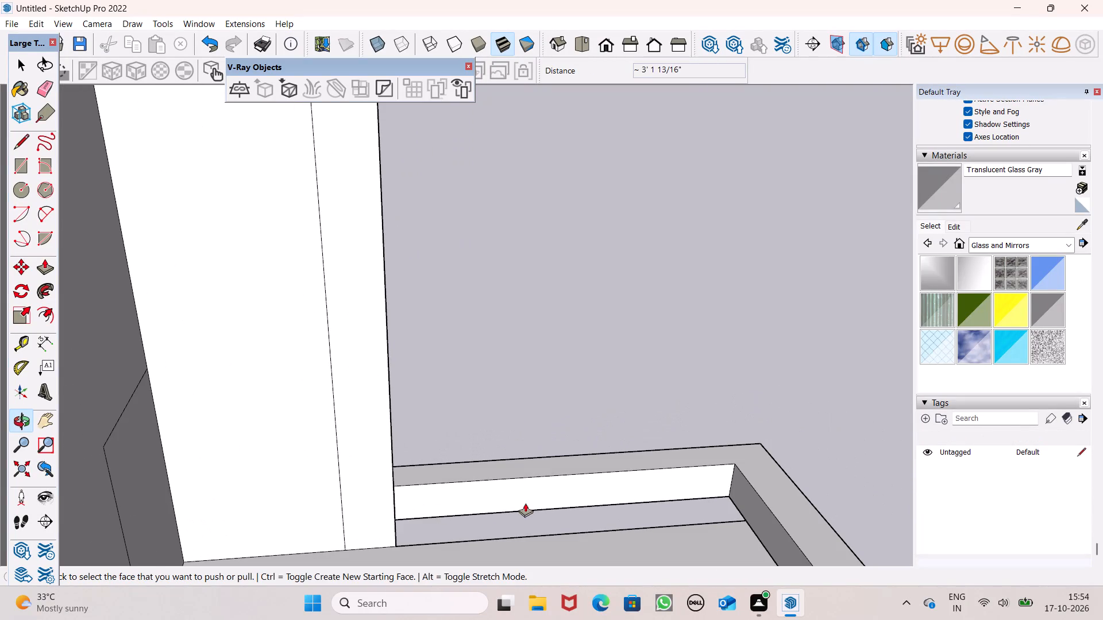
left_click_drag(527, 497, 545, 540)
scroll(559, 449, "down", 3)
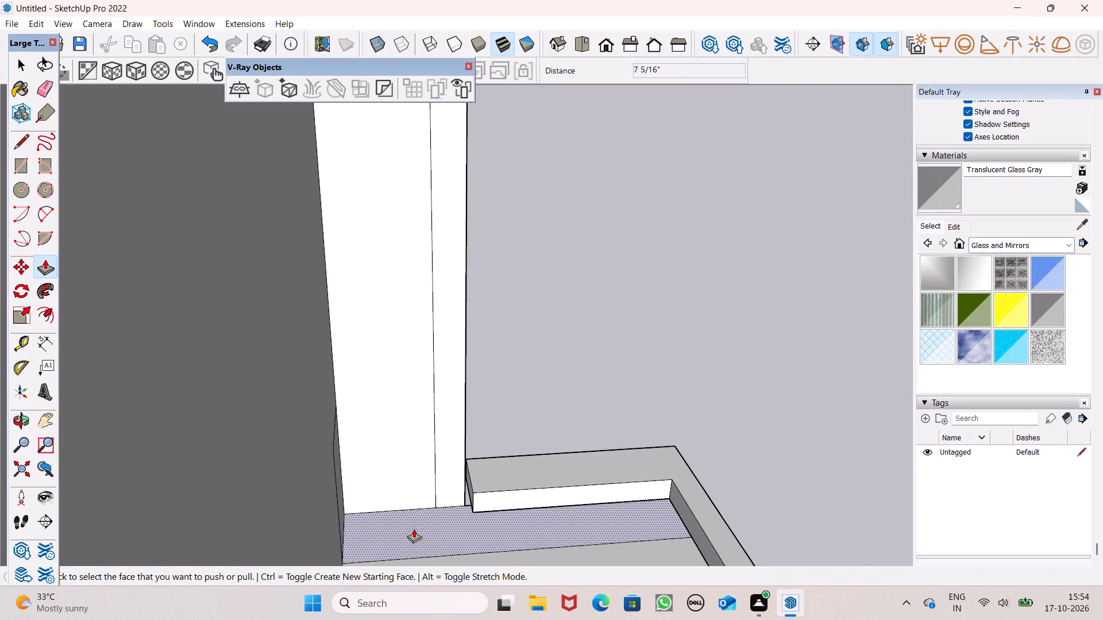
Push the first short bar's outer side face inward about 3 3/8" to make the bar narrower.
middle_click_drag(414, 529, 114, 518)
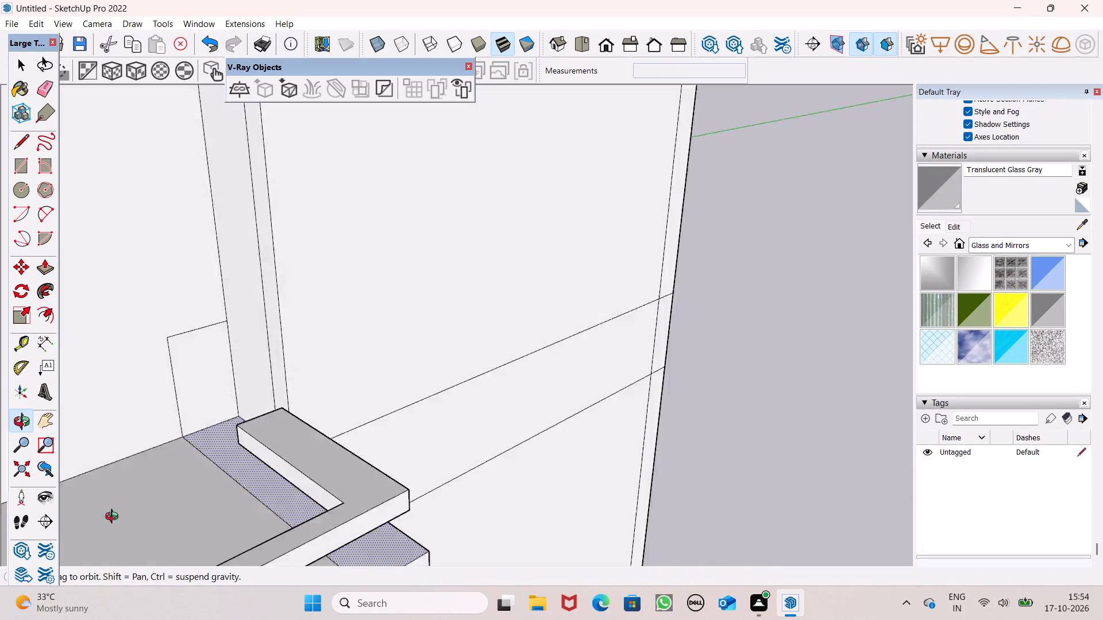
middle_click_drag(114, 518, 0, 476)
middle_click_drag(401, 455, 277, 474)
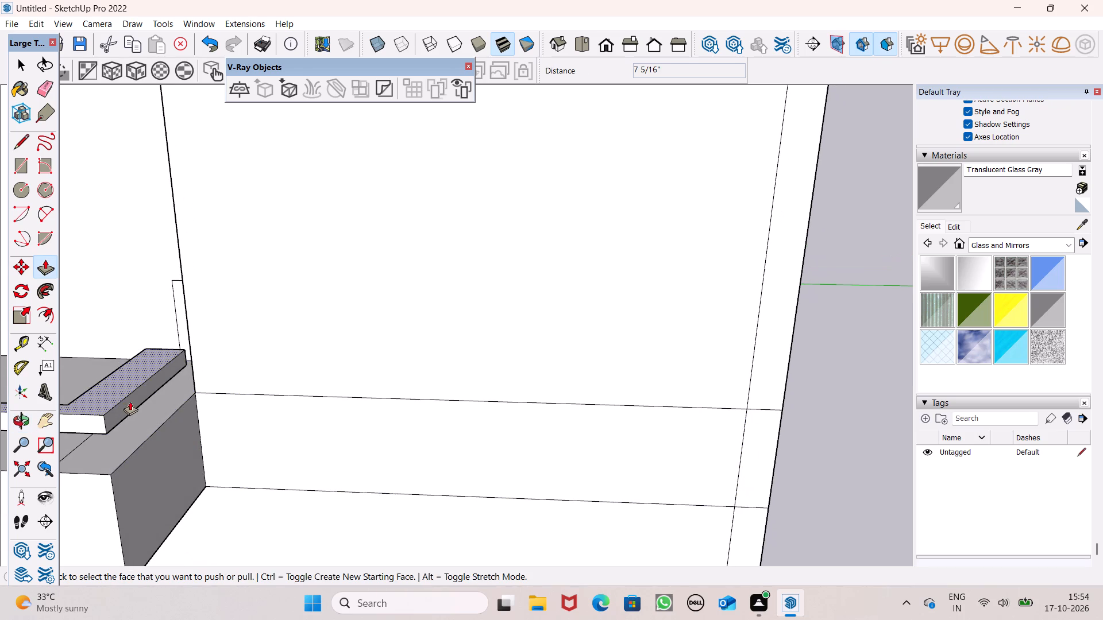
left_click_drag(130, 401, 117, 381)
Extend the free end of the first short bar about 2' 9/16" to meet the building wall.
middle_click_drag(115, 418, 141, 432)
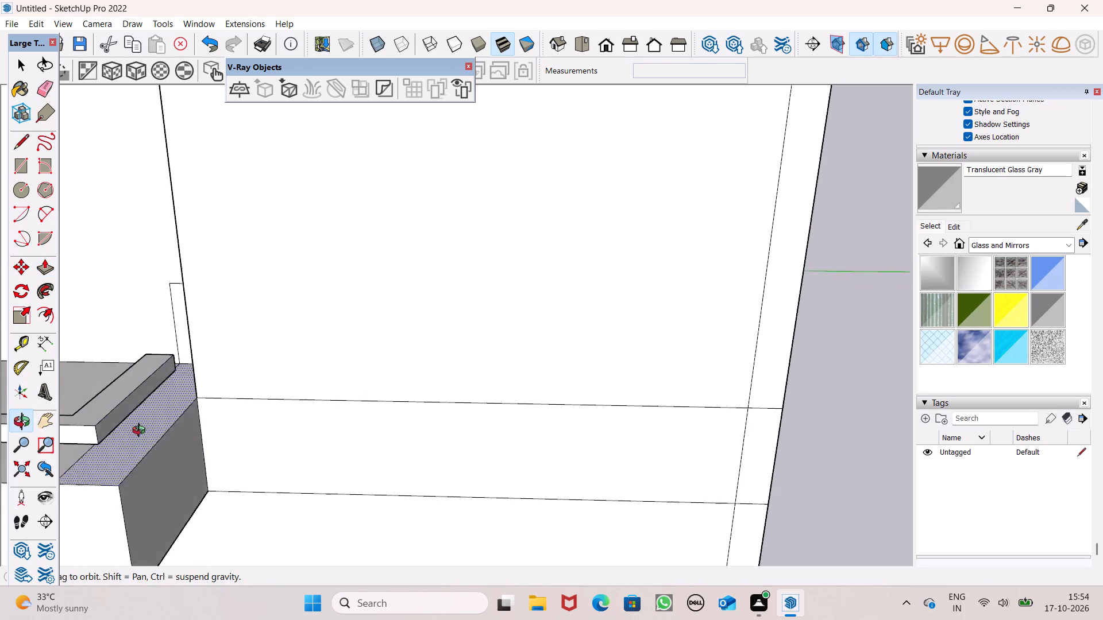
middle_click_drag(141, 432, 399, 463)
middle_click_drag(366, 516, 473, 503)
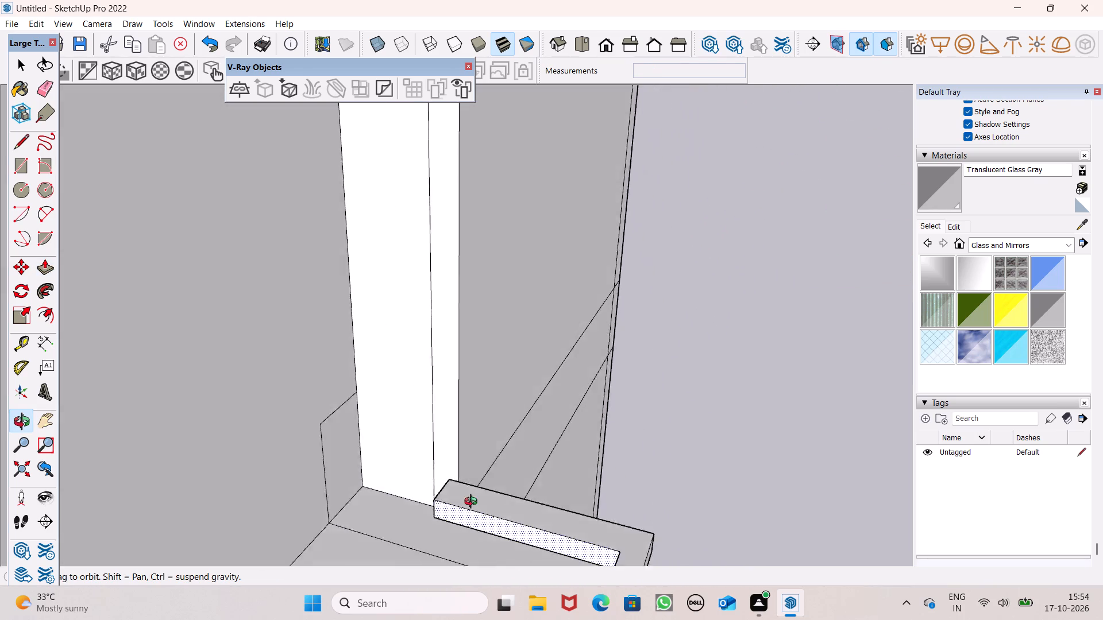
middle_click_drag(473, 503, 574, 508)
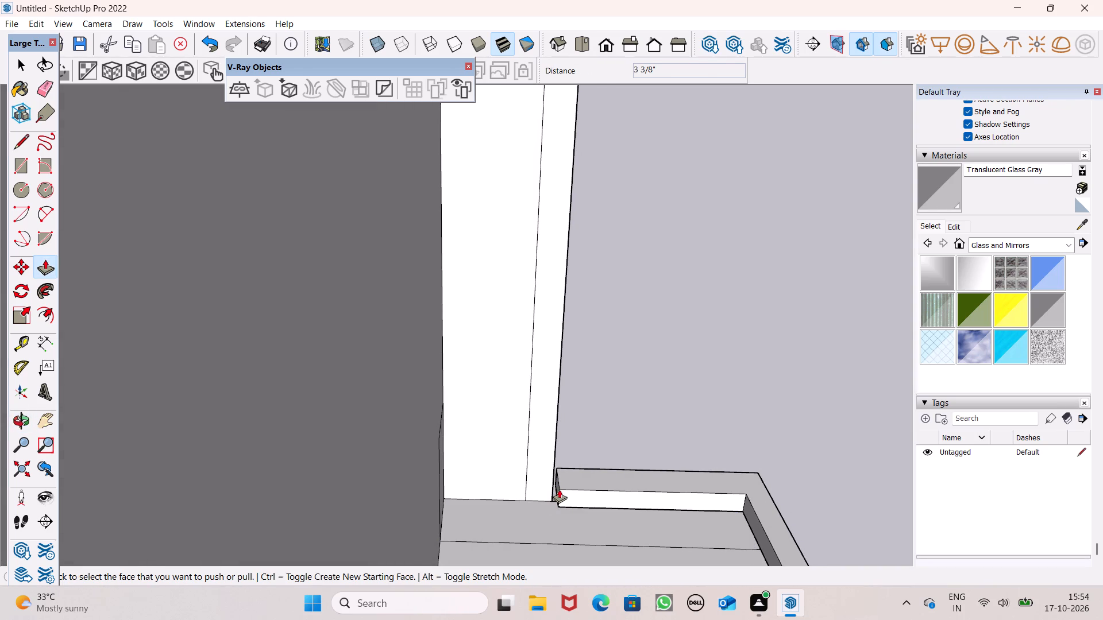
left_click_drag(556, 490, 424, 497)
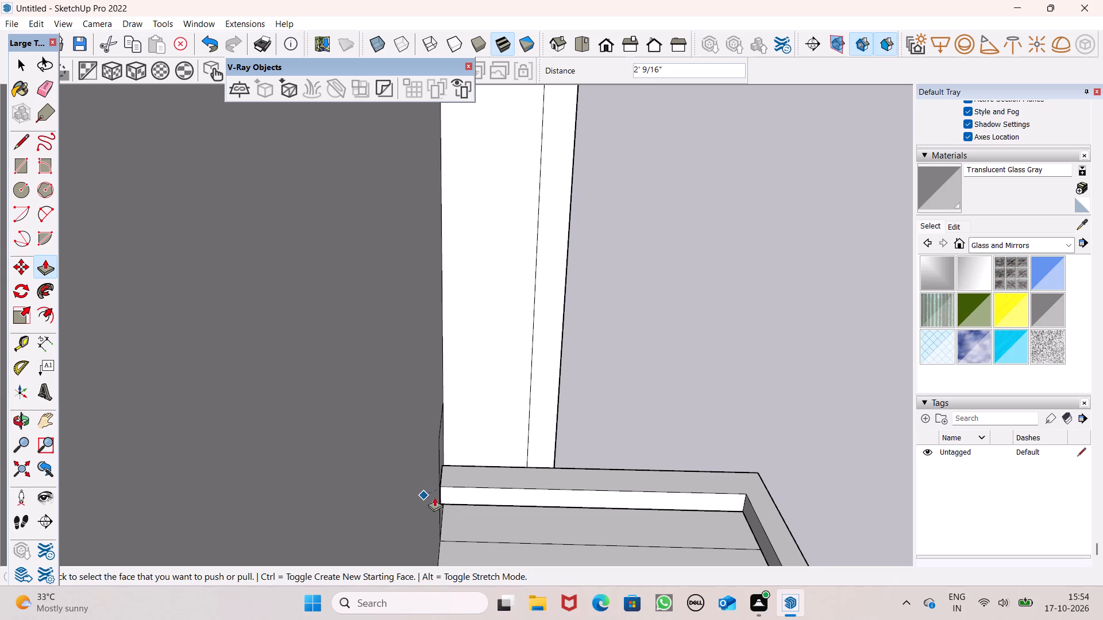
Push the first short bar's outer side face inward about 1 3/8".
scroll(720, 401, "down", 4)
middle_click_drag(765, 449, 237, 405)
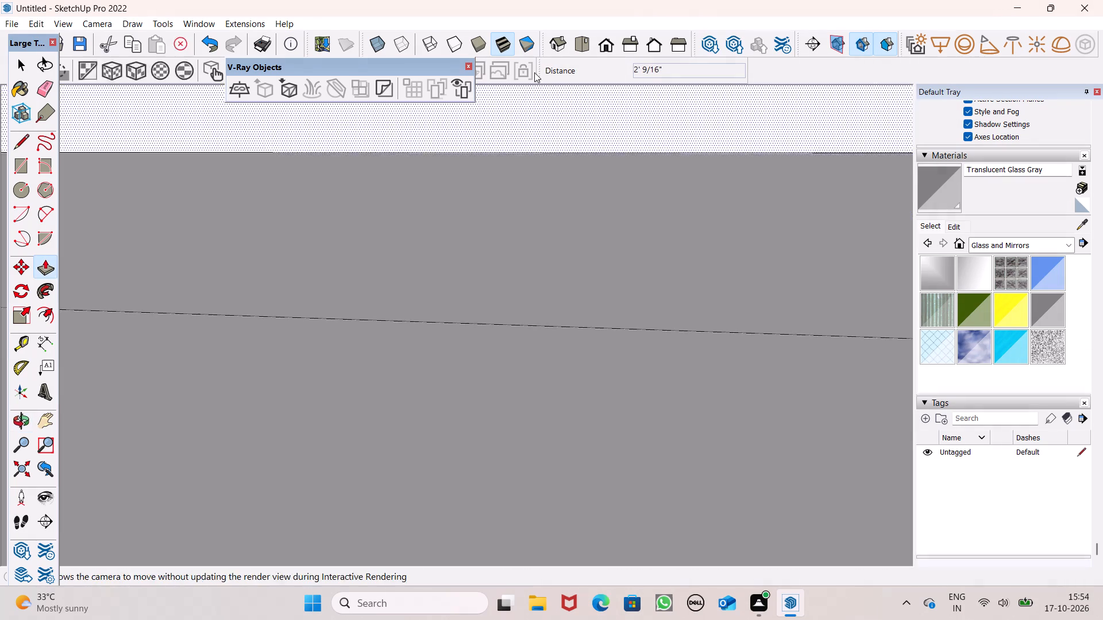
left_click(609, 53)
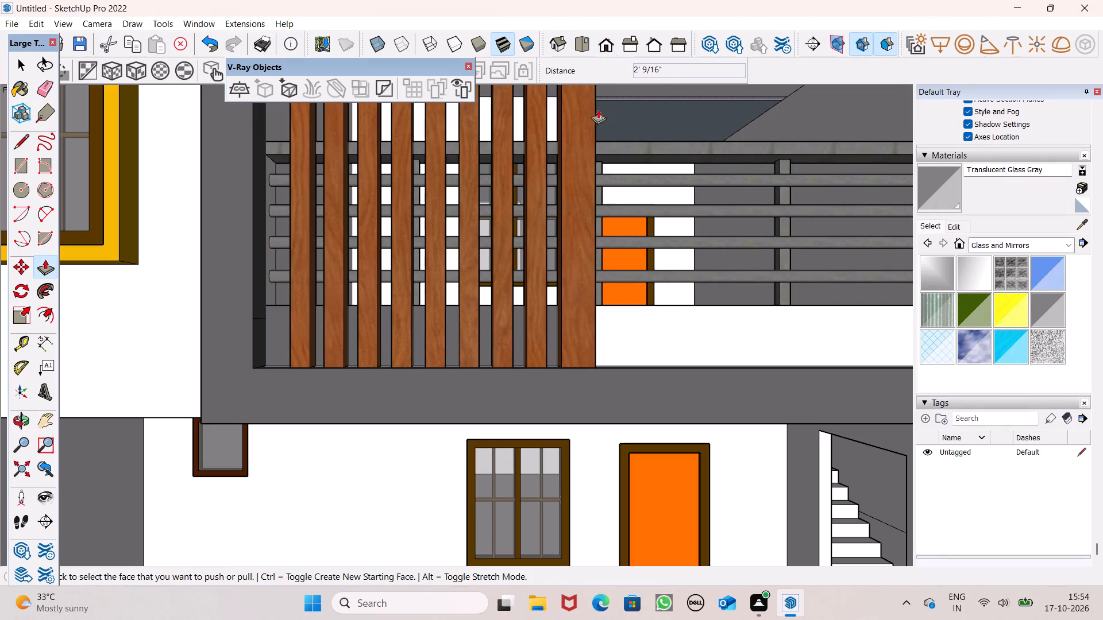
scroll(478, 272, "down", 13)
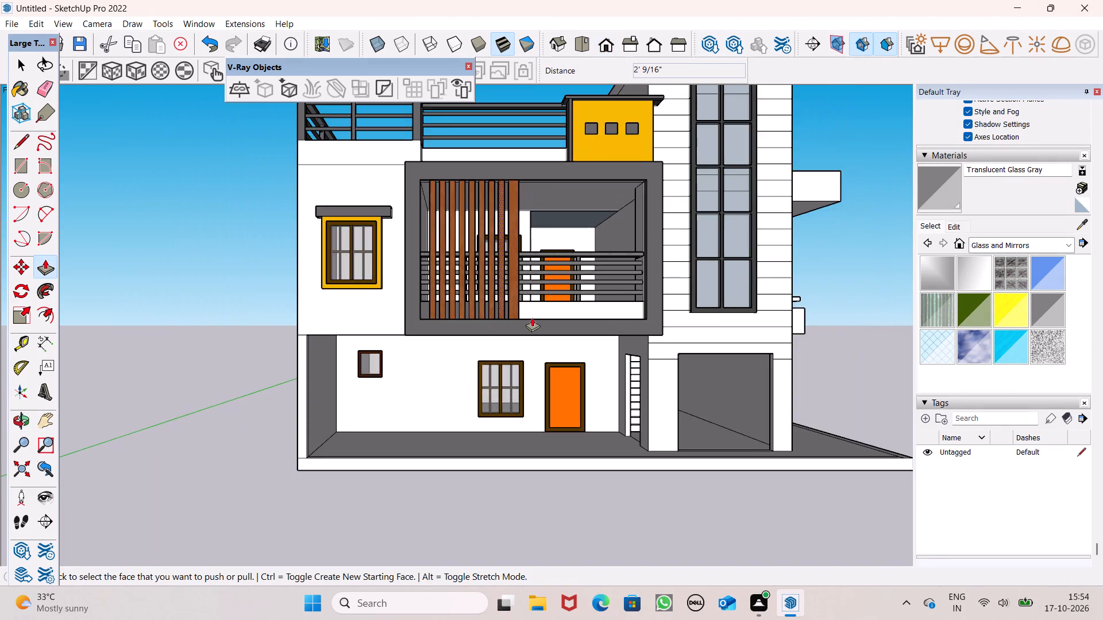
scroll(535, 314, "down", 4)
middle_click_drag(535, 312, 18, 380)
middle_click_drag(587, 398, 337, 418)
scroll(377, 409, "up", 14)
scroll(326, 469, "up", 6)
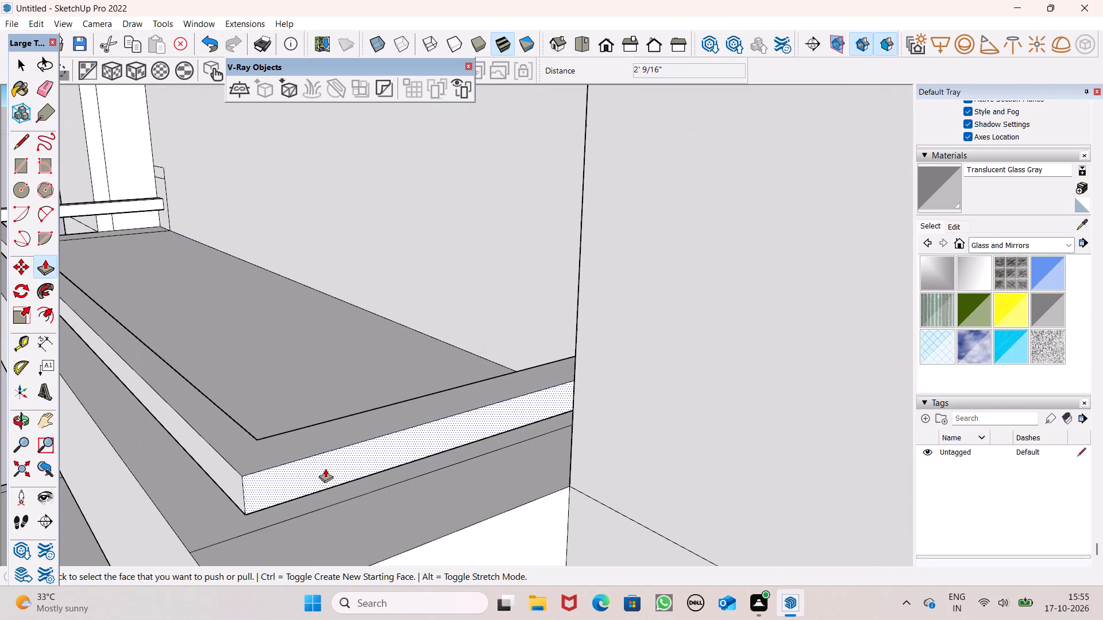
left_click_drag(325, 476, 320, 470)
Push the first short bar's inner side face about 1 3/8" toward its outer side to slim the bar.
middle_click_drag(344, 482, 766, 493)
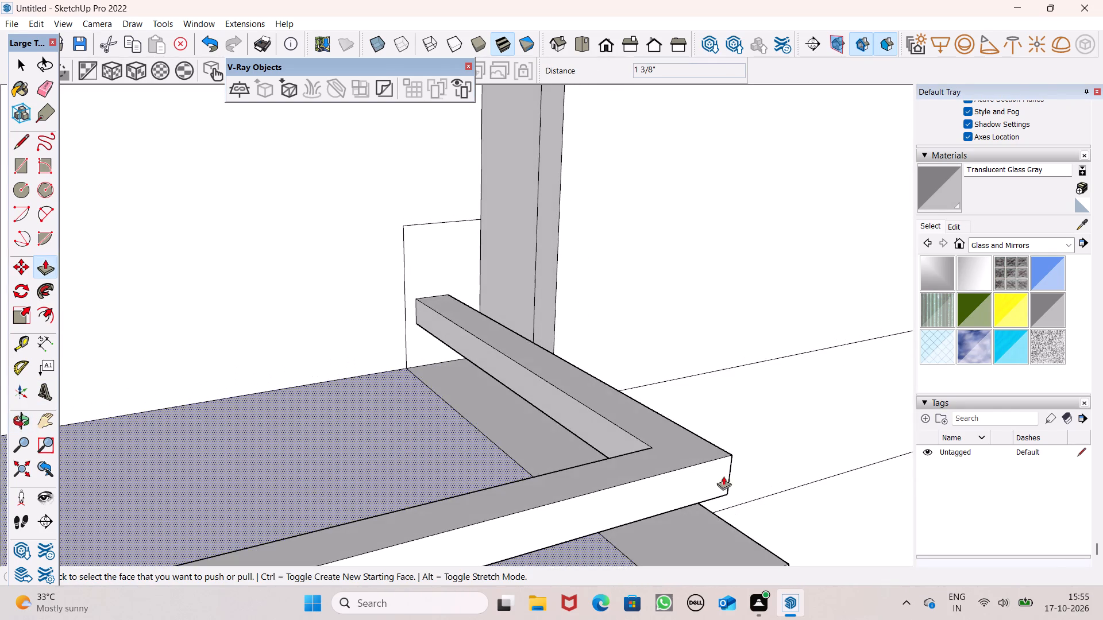
scroll(472, 355, "up", 5)
left_click_drag(464, 345, 478, 346)
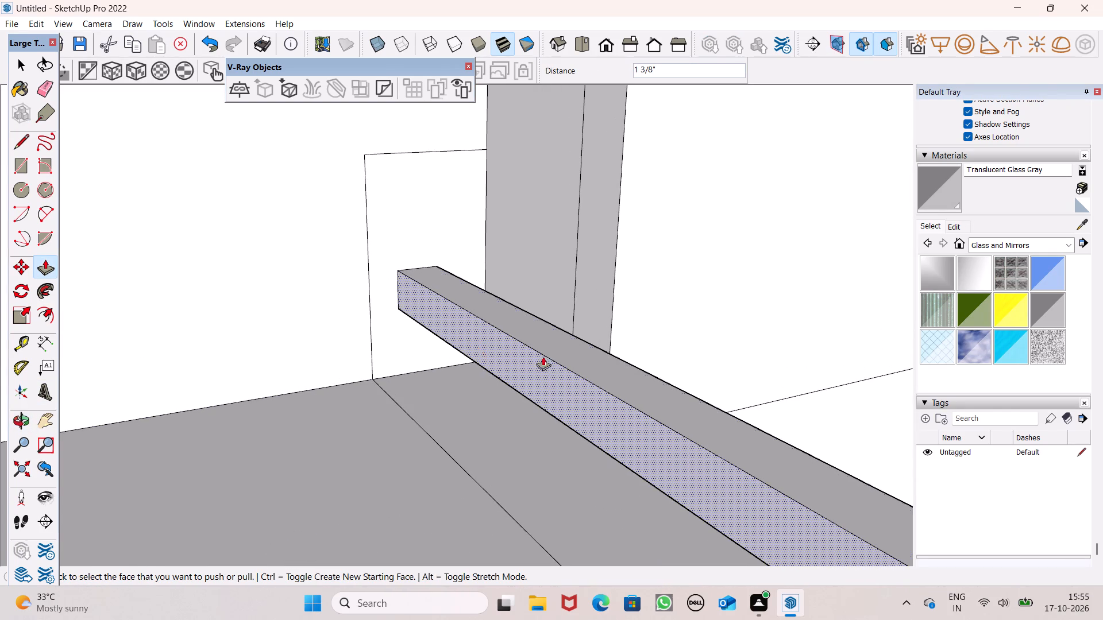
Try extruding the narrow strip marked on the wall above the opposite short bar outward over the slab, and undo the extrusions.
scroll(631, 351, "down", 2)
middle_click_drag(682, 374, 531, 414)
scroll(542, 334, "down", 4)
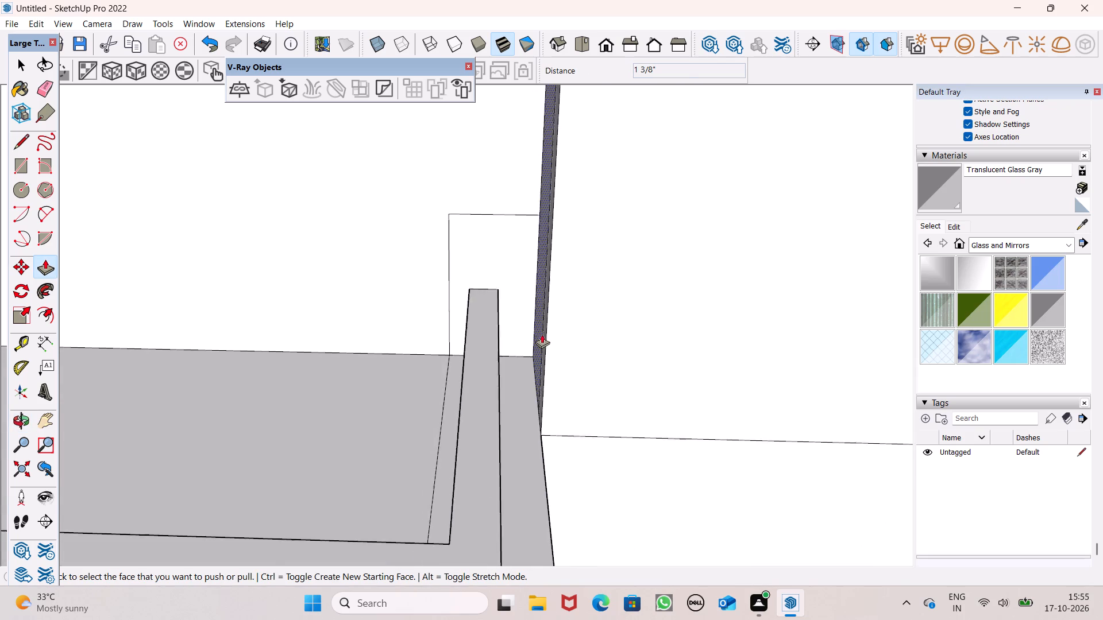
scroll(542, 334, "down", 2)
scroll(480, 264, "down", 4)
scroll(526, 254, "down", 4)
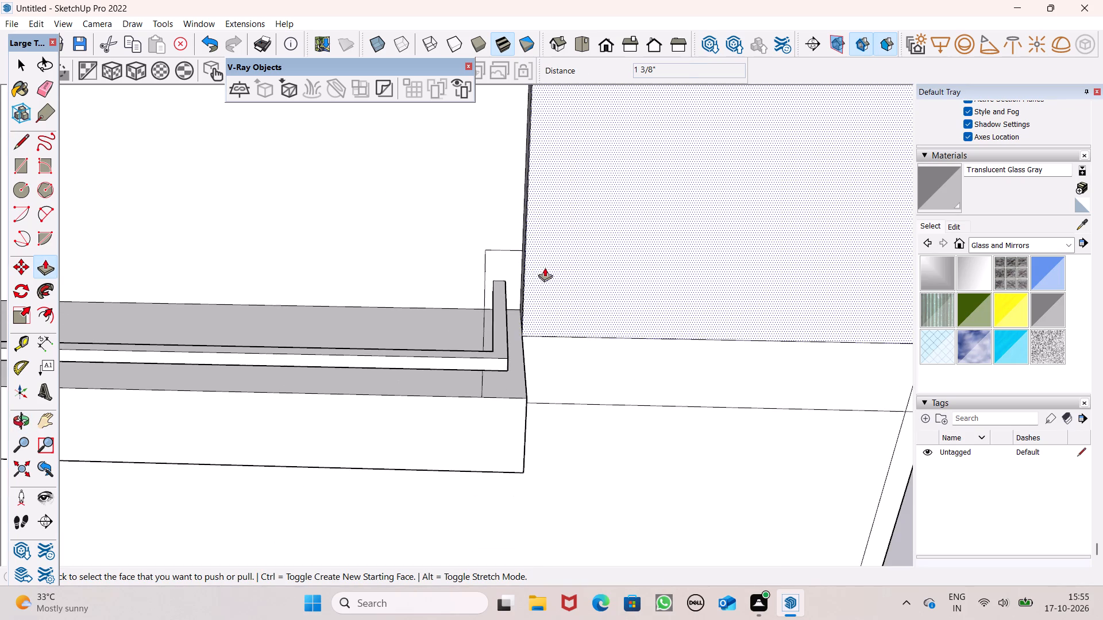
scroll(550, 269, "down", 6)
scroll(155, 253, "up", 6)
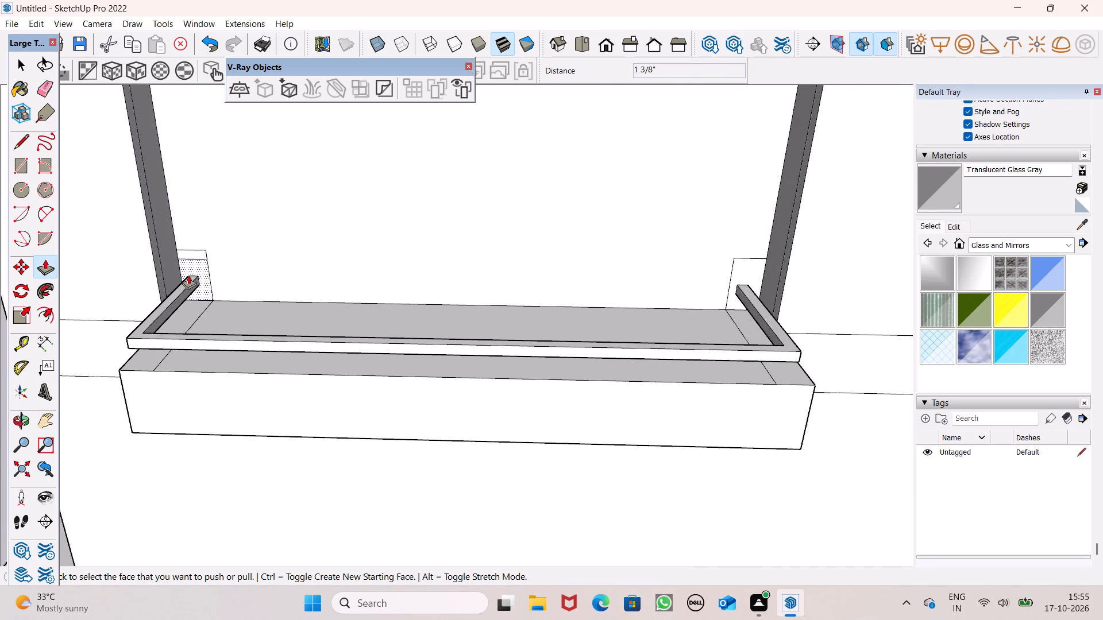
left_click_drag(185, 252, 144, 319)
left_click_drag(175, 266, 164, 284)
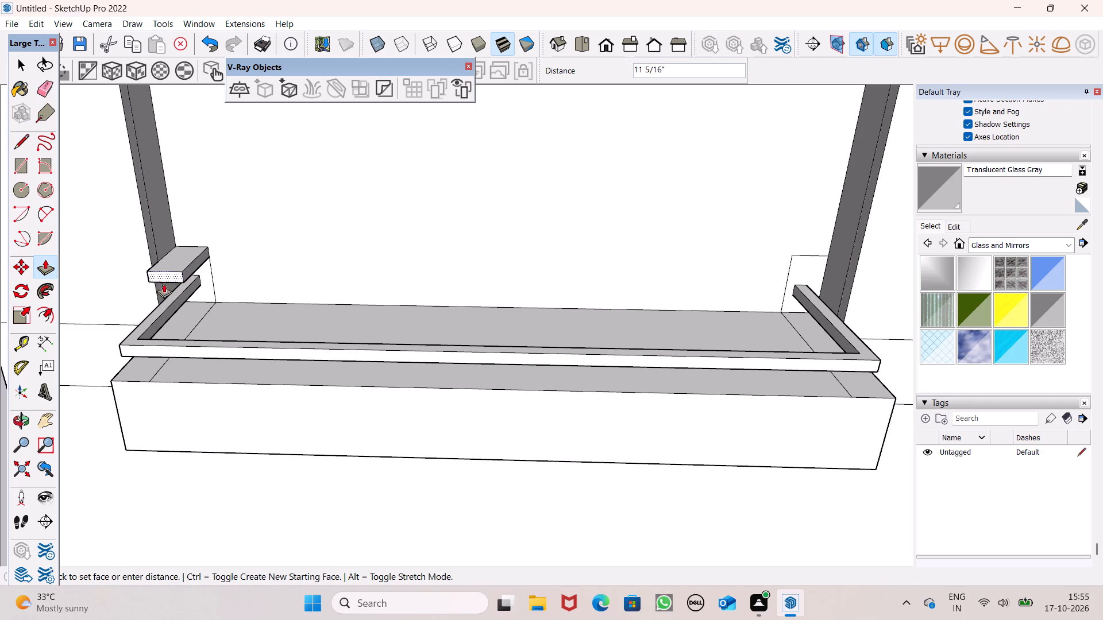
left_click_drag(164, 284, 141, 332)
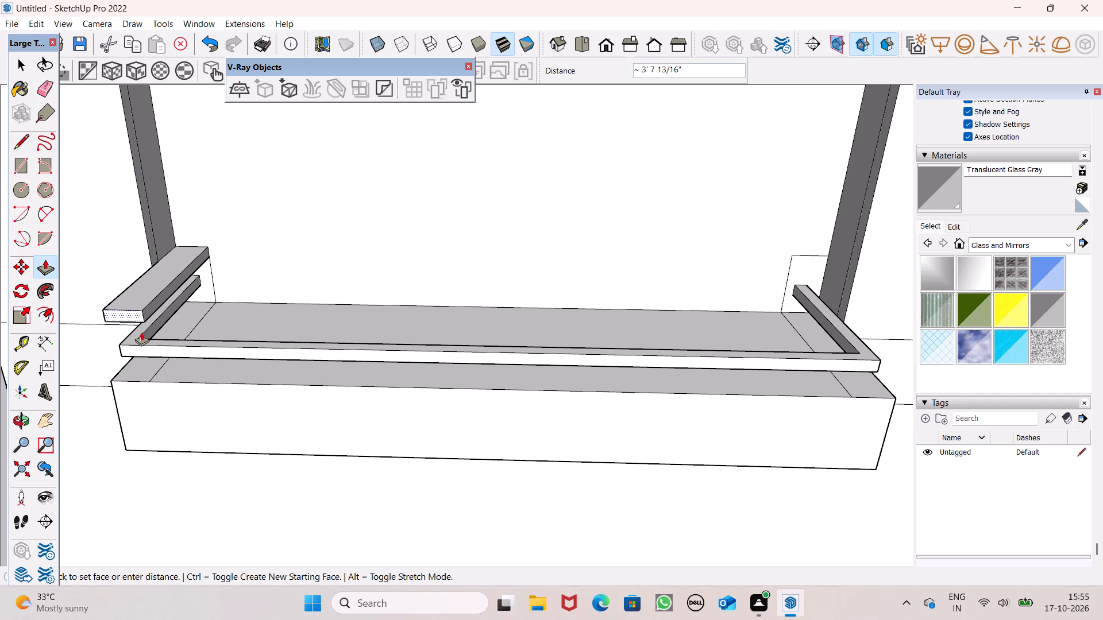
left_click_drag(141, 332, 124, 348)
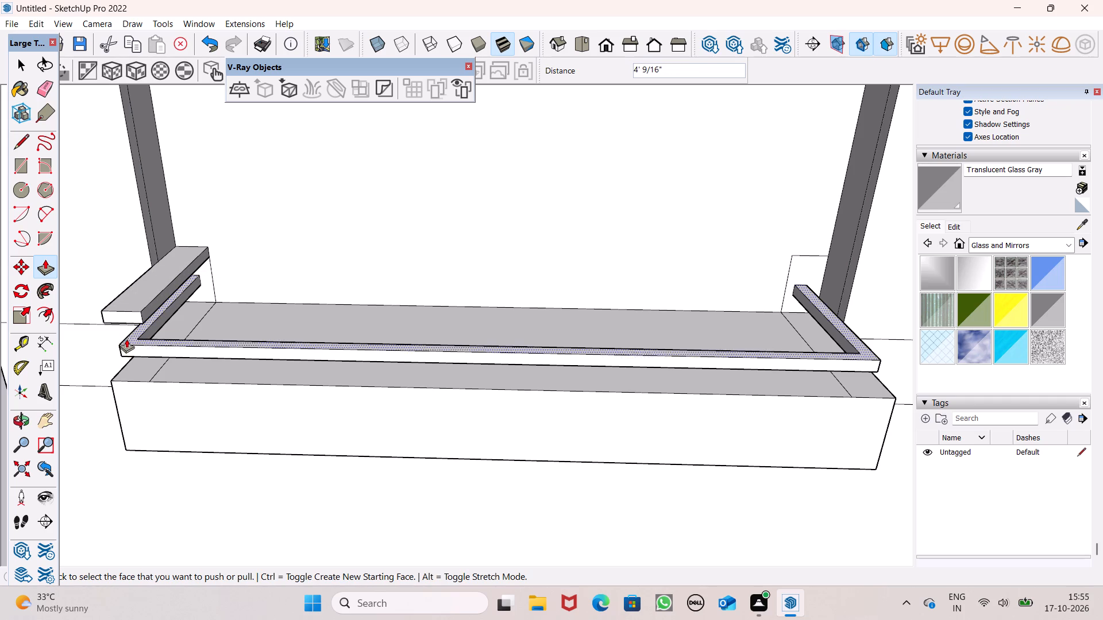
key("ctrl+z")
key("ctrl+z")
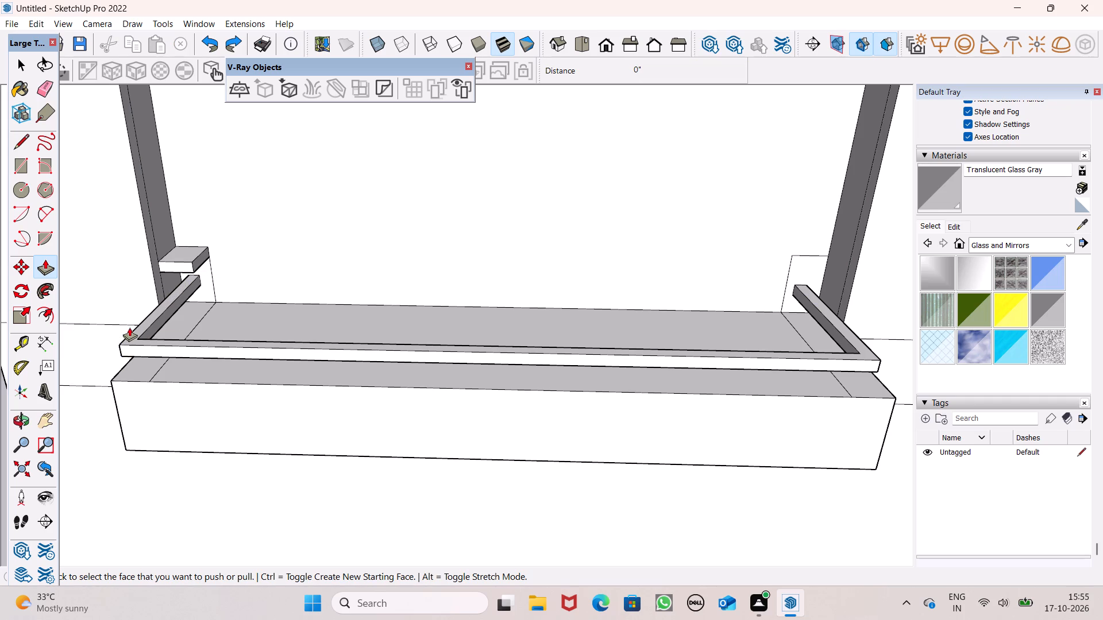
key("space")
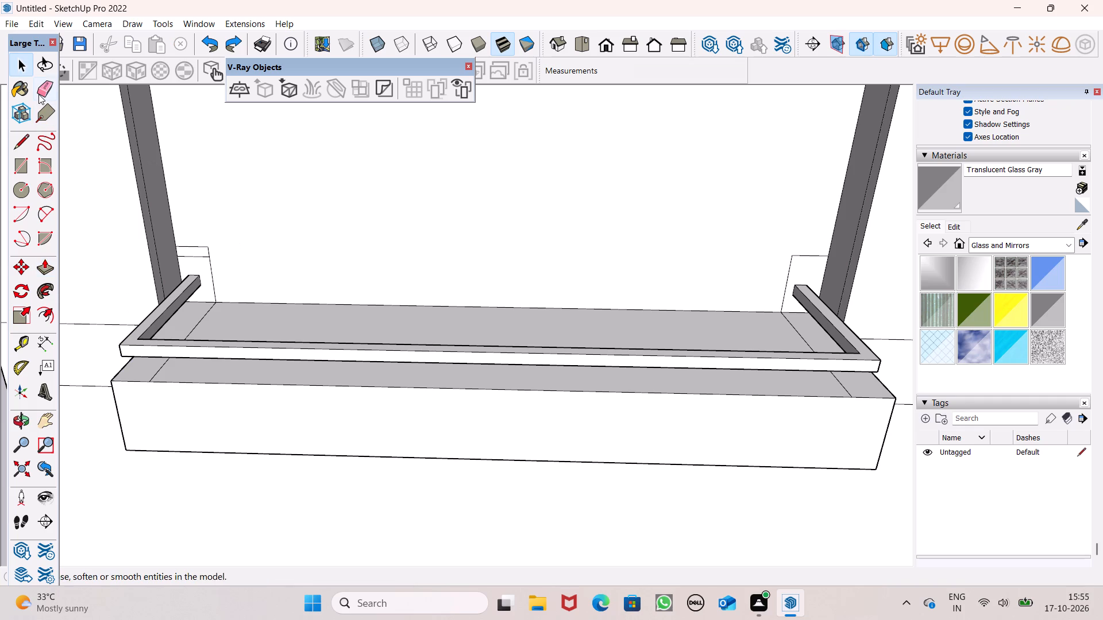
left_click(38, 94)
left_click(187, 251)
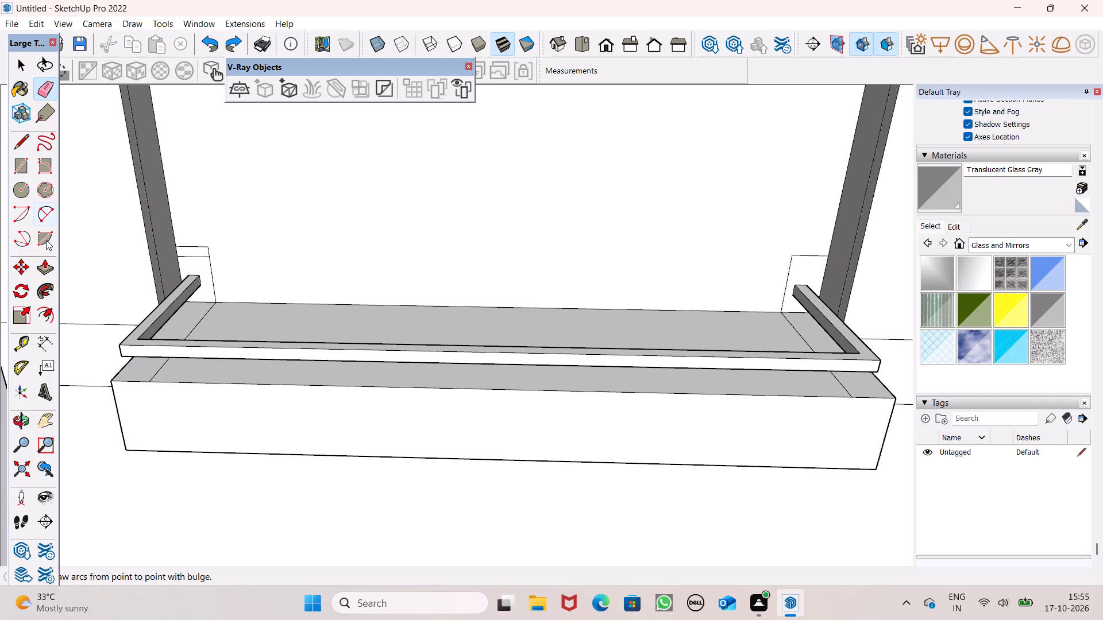
Extrude the narrow wall strip above the opposite short bar outward to about the lower long bar's front, forming an upper short bar.
left_click(49, 267)
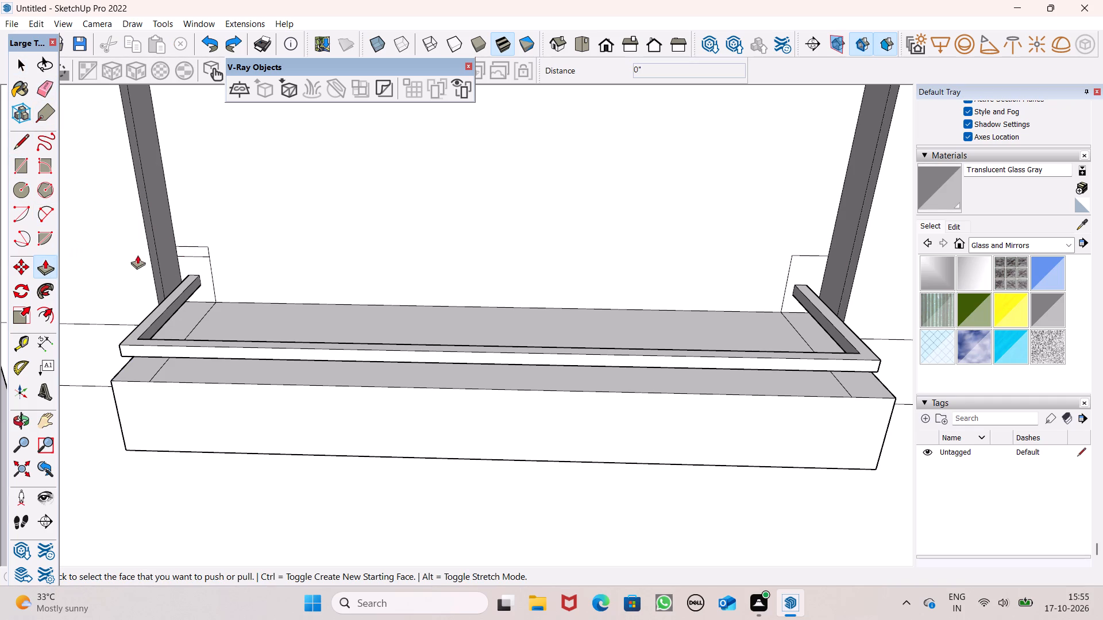
left_click_drag(189, 253, 163, 304)
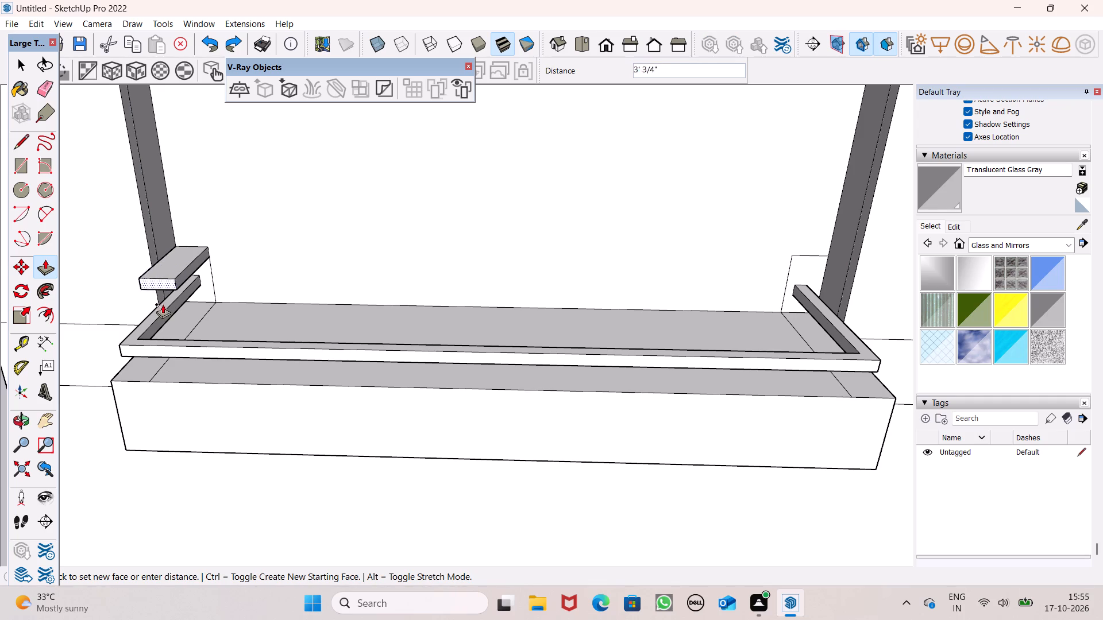
left_click_drag(163, 304, 125, 343)
Draw a vertical line about 4 7/16" long across the upper short bar's inner side face, near its outer end.
scroll(195, 337, "up", 1)
middle_click_drag(198, 337, 68, 317)
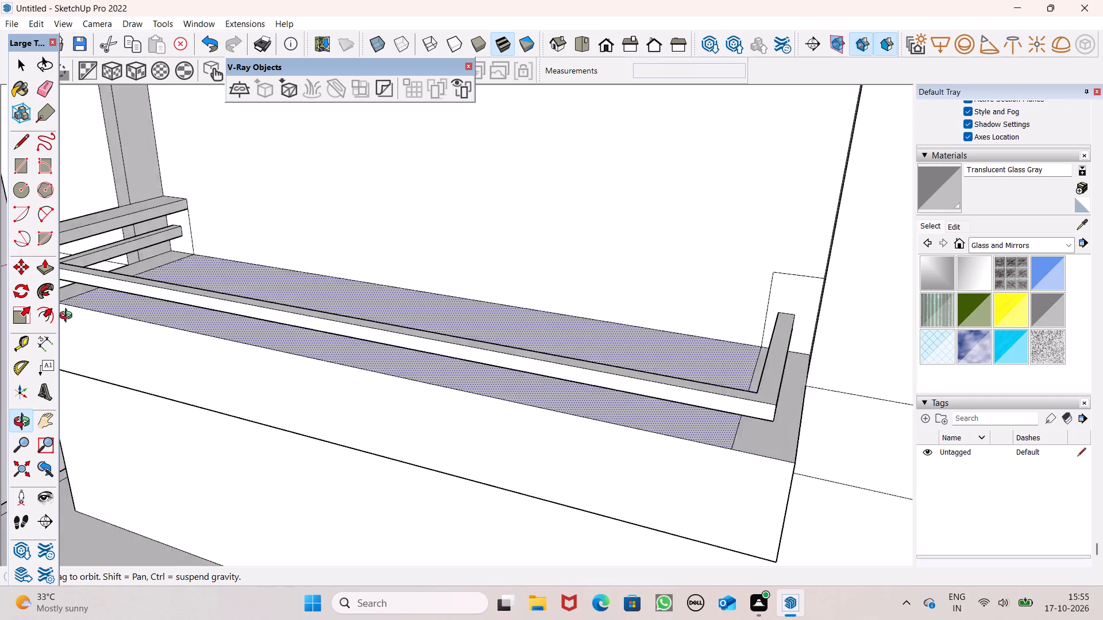
middle_click_drag(68, 317, 118, 303)
scroll(187, 254, "down", 3)
middle_click_drag(173, 286, 32, 315)
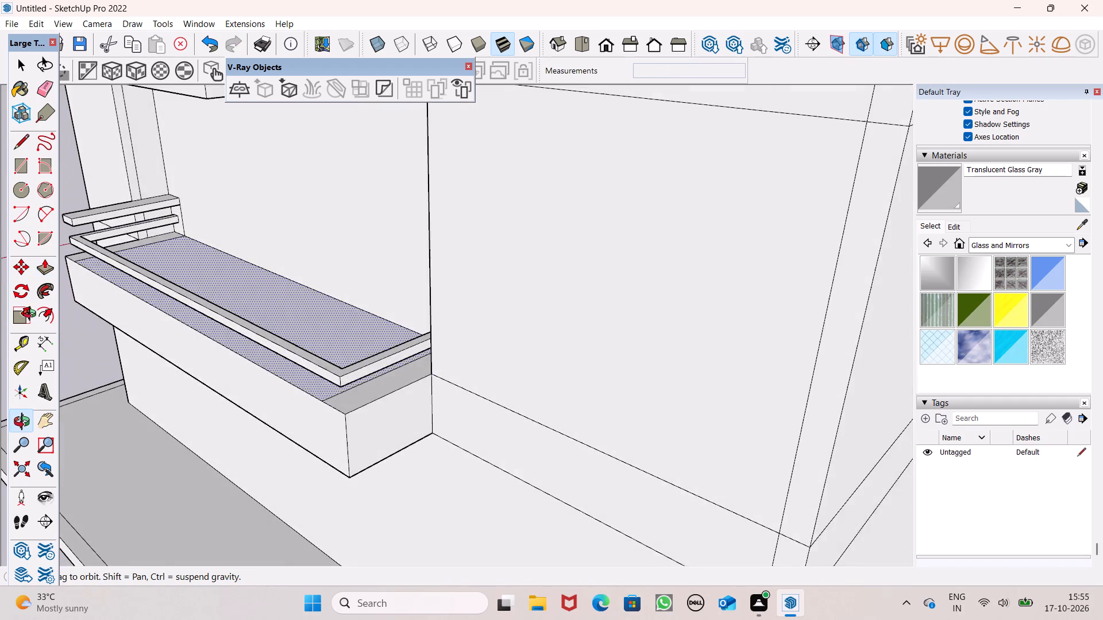
middle_click_drag(32, 315, 32, 288)
left_click(19, 152)
scroll(71, 204, "up", 3)
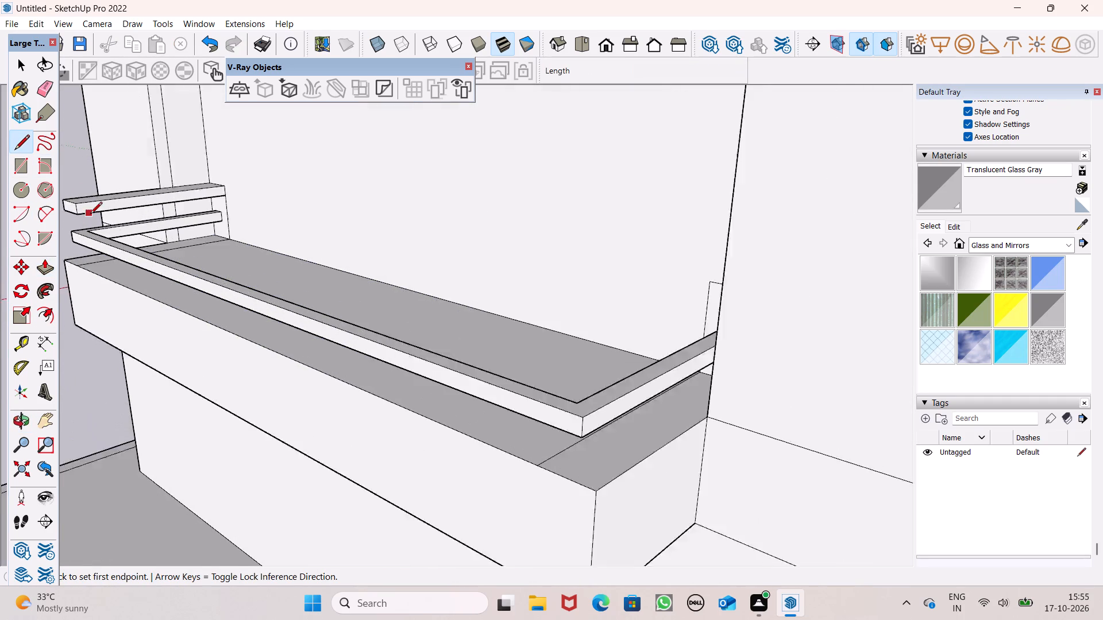
scroll(90, 215, "up", 8)
scroll(90, 194, "down", 6)
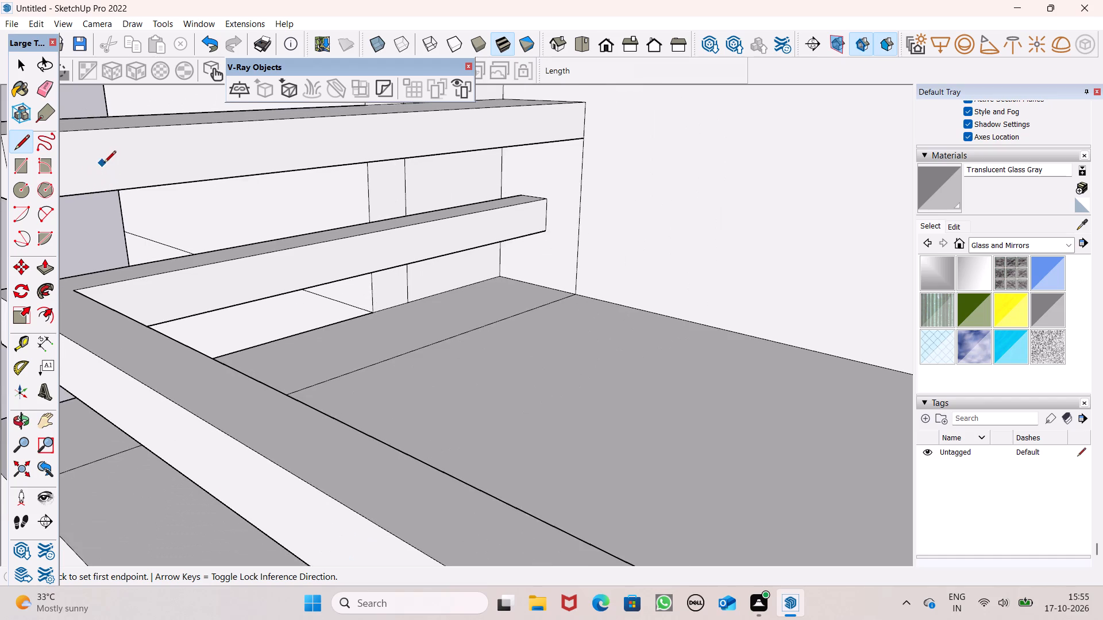
scroll(106, 166, "down", 8)
scroll(78, 149, "up", 3)
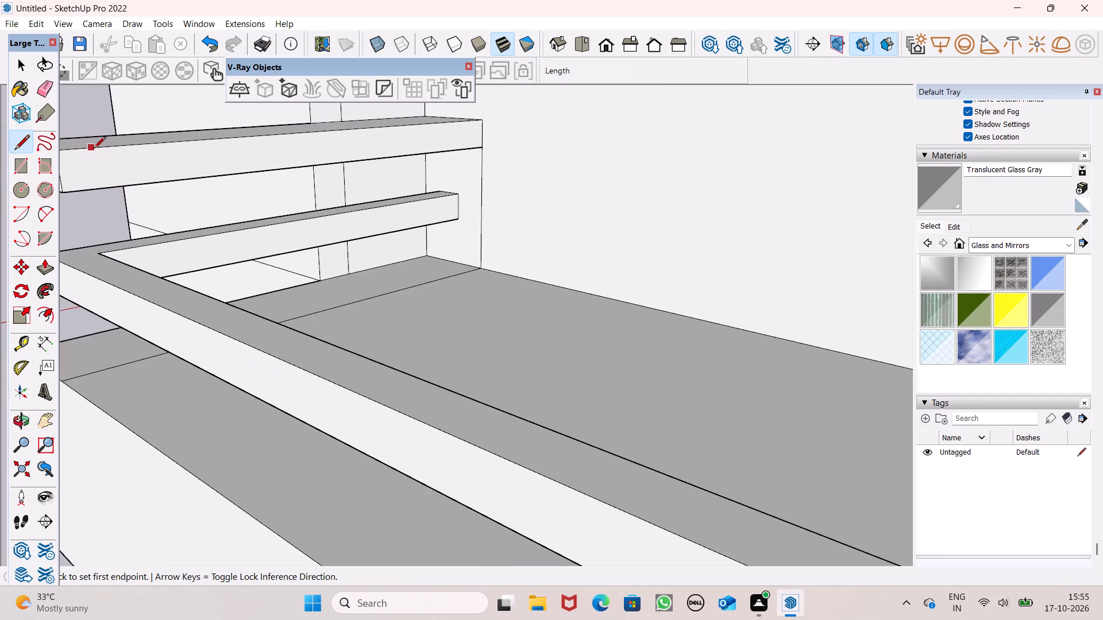
left_click(96, 149)
left_click(108, 187)
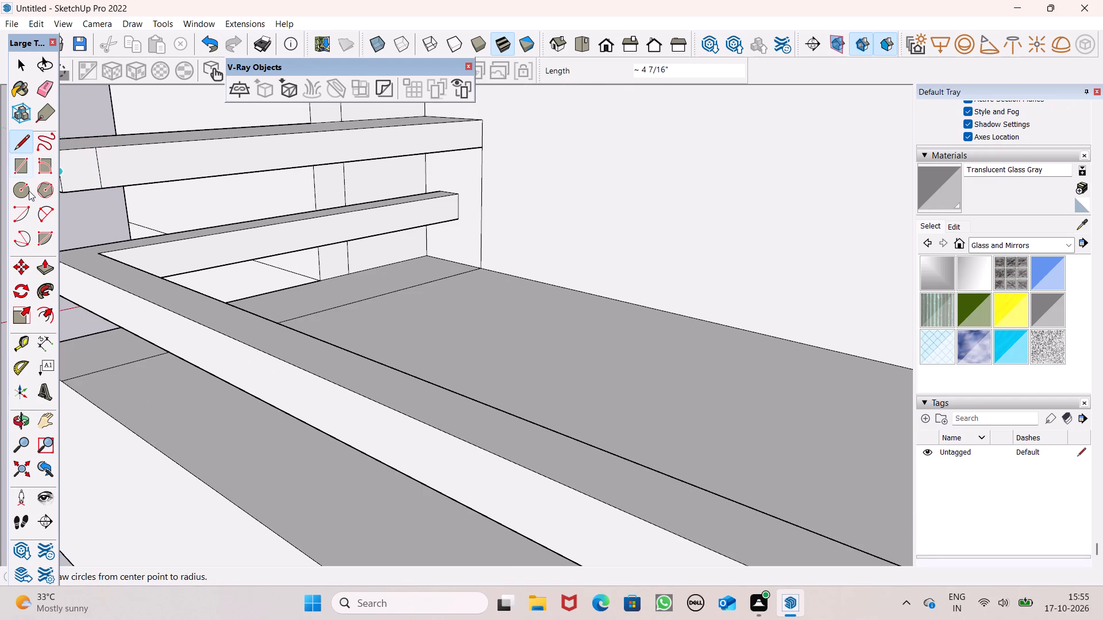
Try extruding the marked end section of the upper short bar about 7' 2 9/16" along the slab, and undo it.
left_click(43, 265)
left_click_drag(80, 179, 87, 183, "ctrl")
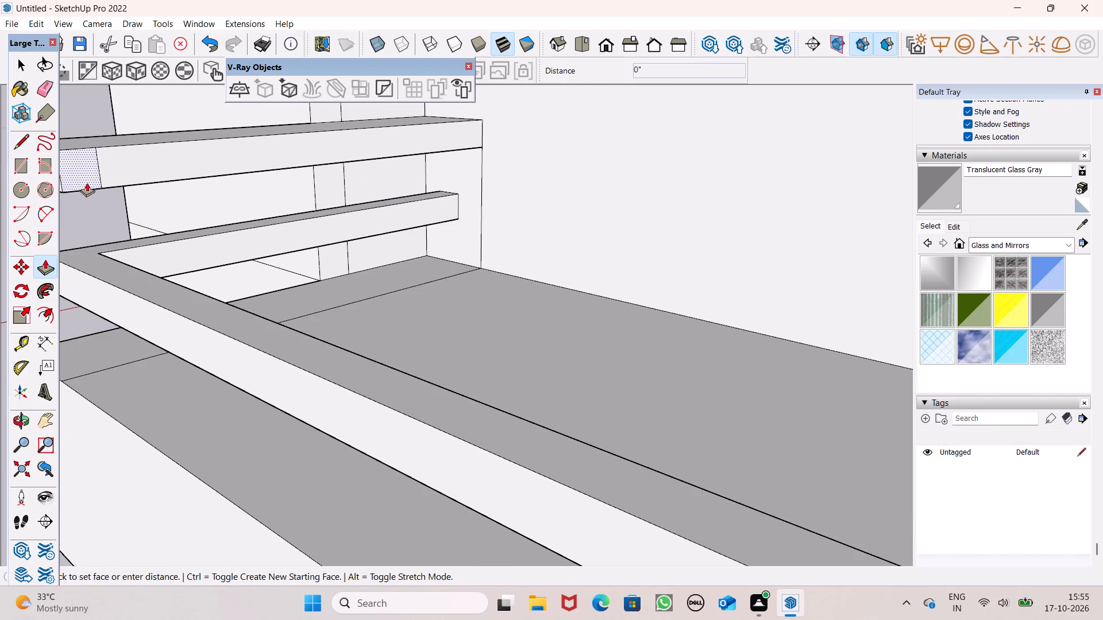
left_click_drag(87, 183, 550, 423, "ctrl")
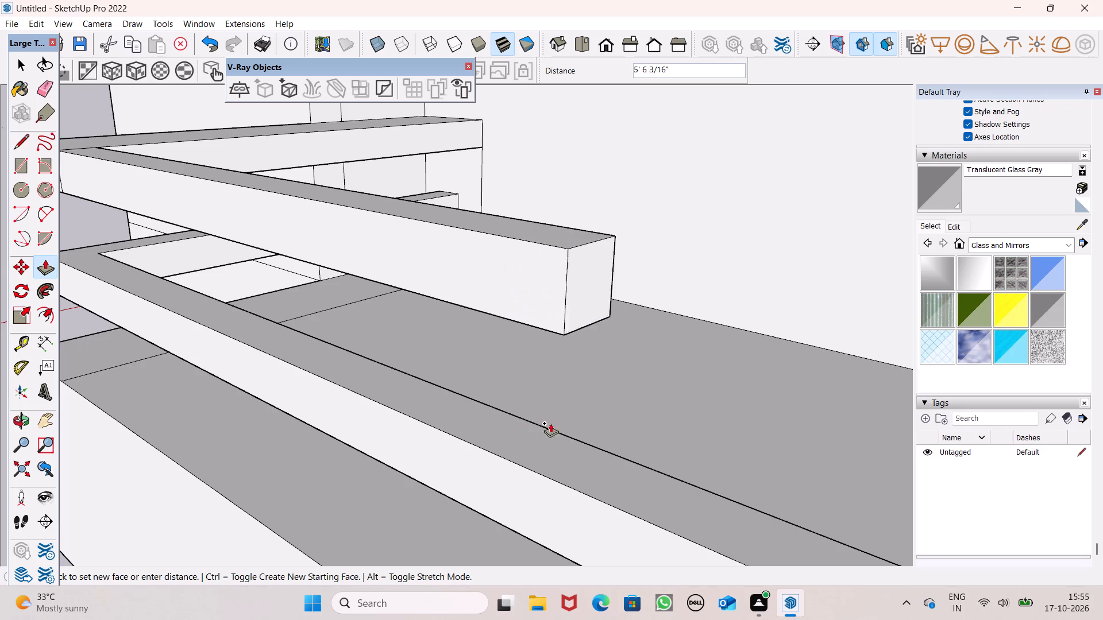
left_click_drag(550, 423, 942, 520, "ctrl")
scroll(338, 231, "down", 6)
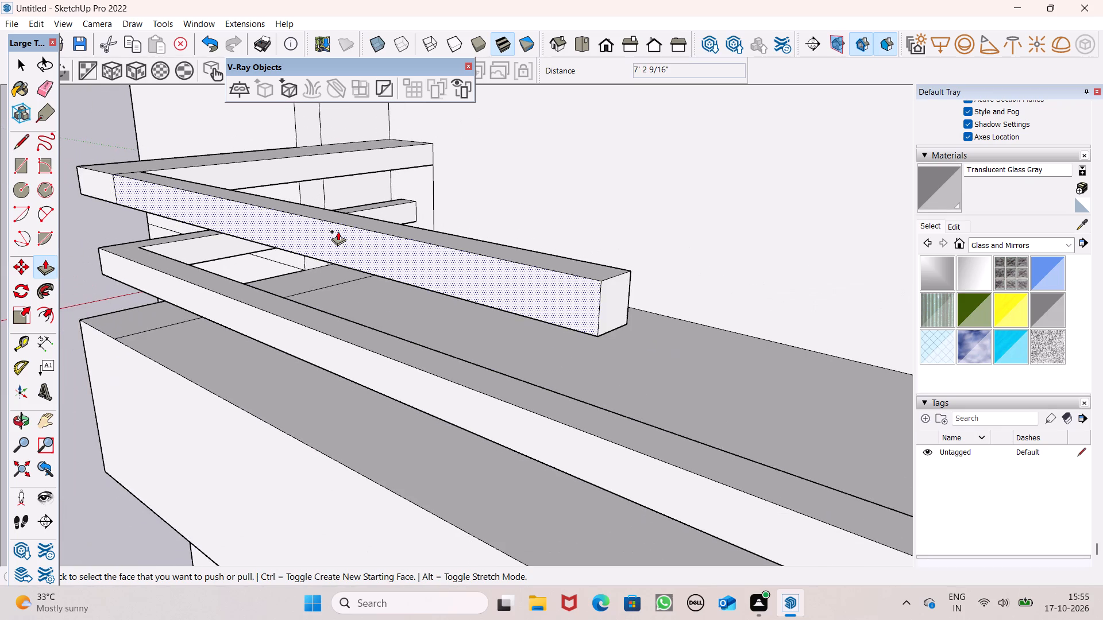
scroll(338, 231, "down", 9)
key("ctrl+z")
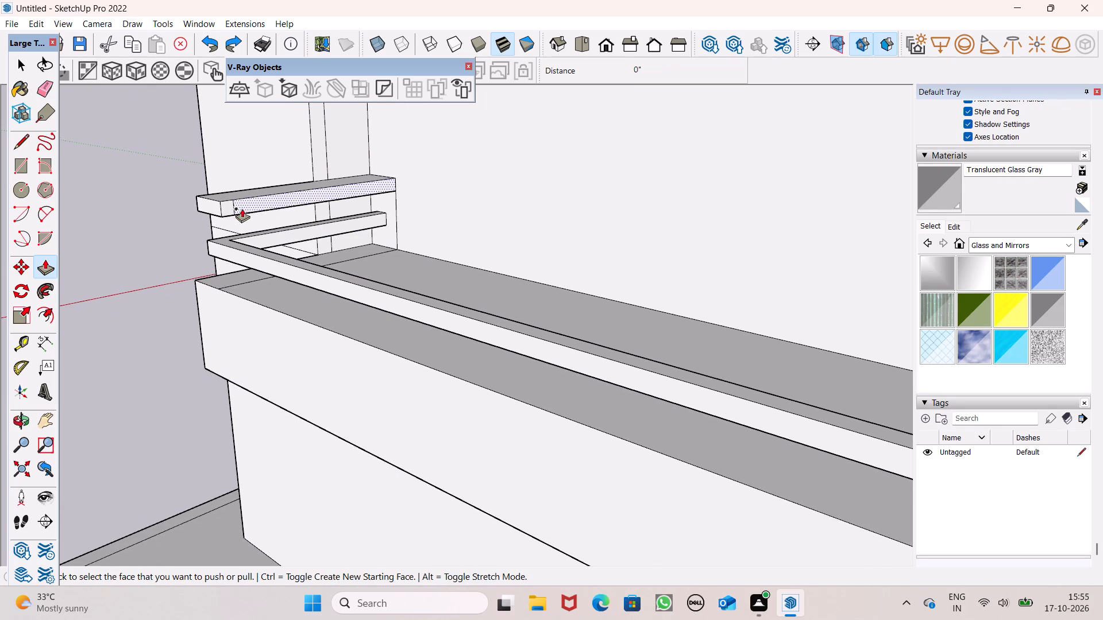
Extrude the marked end section of the upper short bar about 15' 1 3/16" along the slab's front, above the lower long bar.
left_click_drag(227, 208, 309, 258)
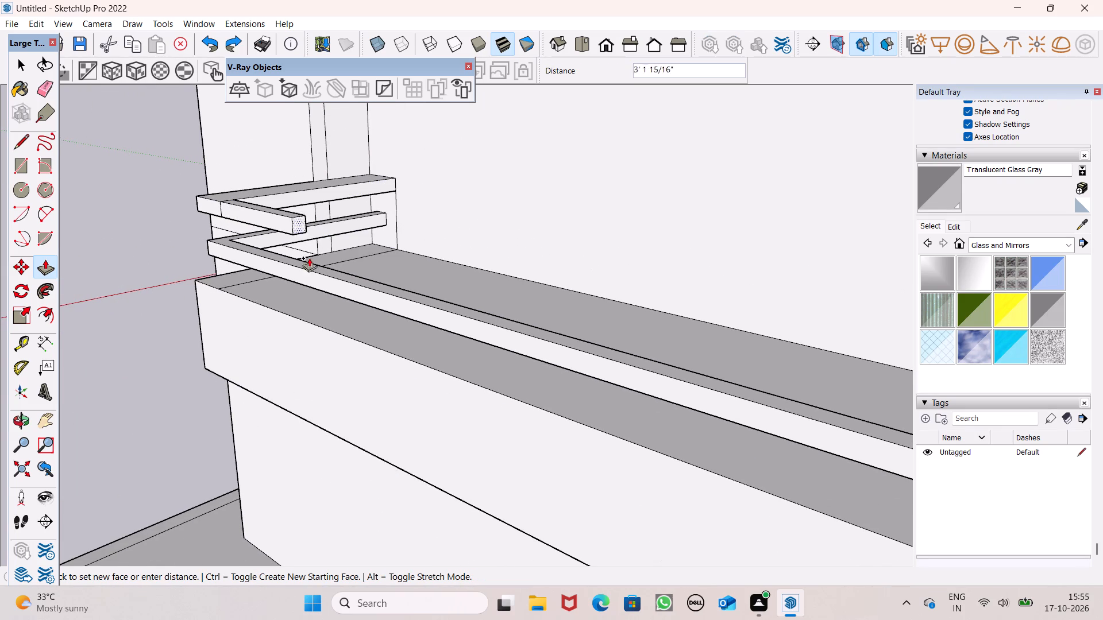
left_click_drag(309, 258, 908, 470)
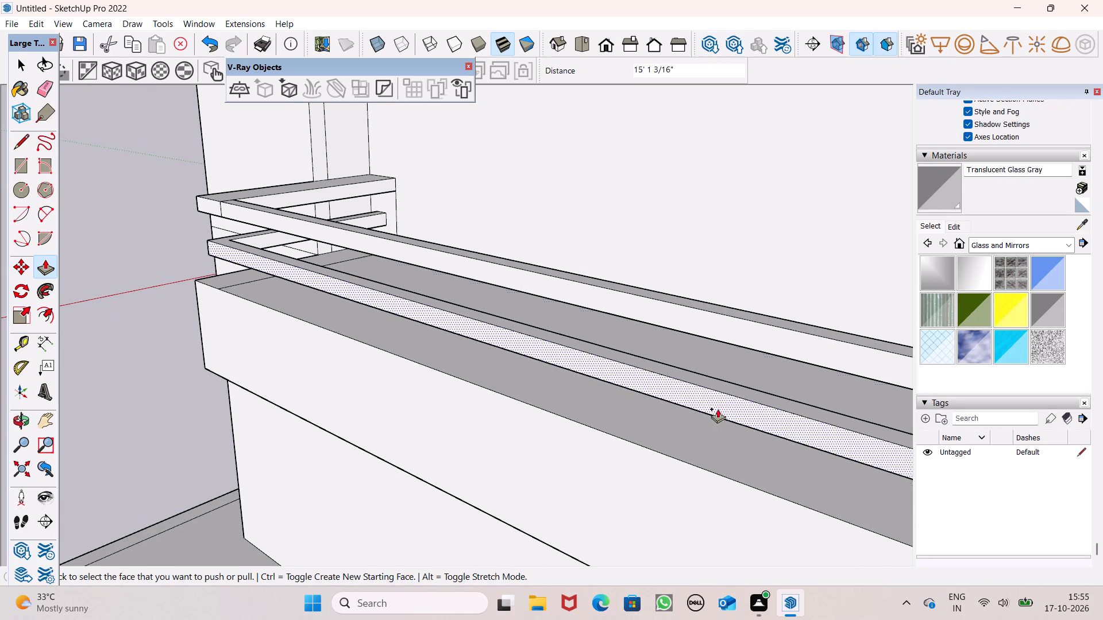
scroll(248, 300, "down", 7)
middle_click_drag(453, 342, 365, 393)
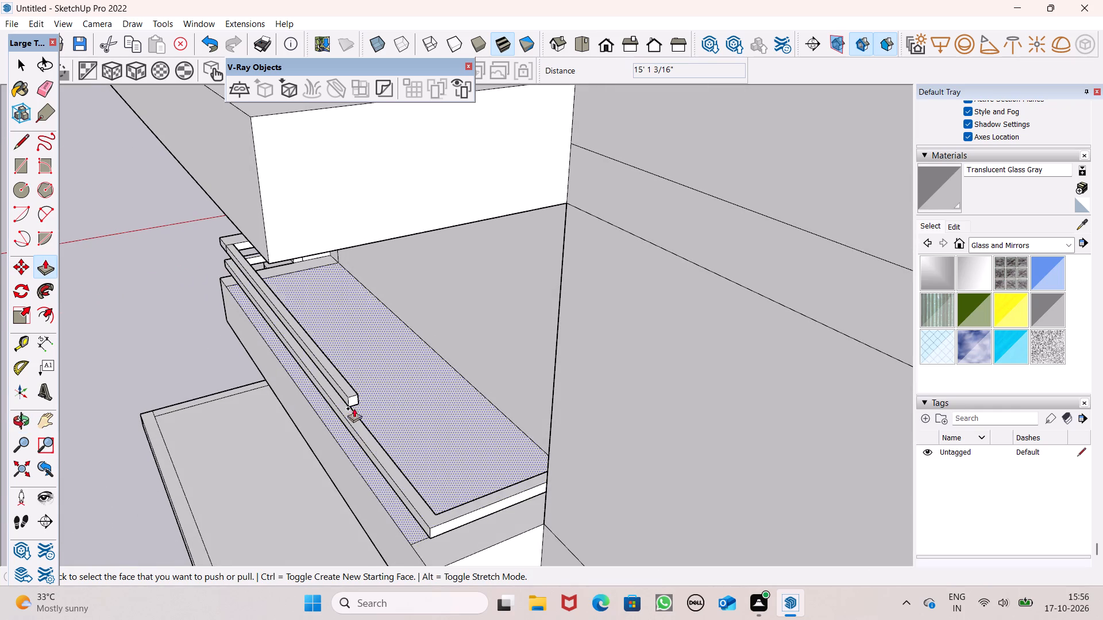
scroll(366, 435, "up", 6)
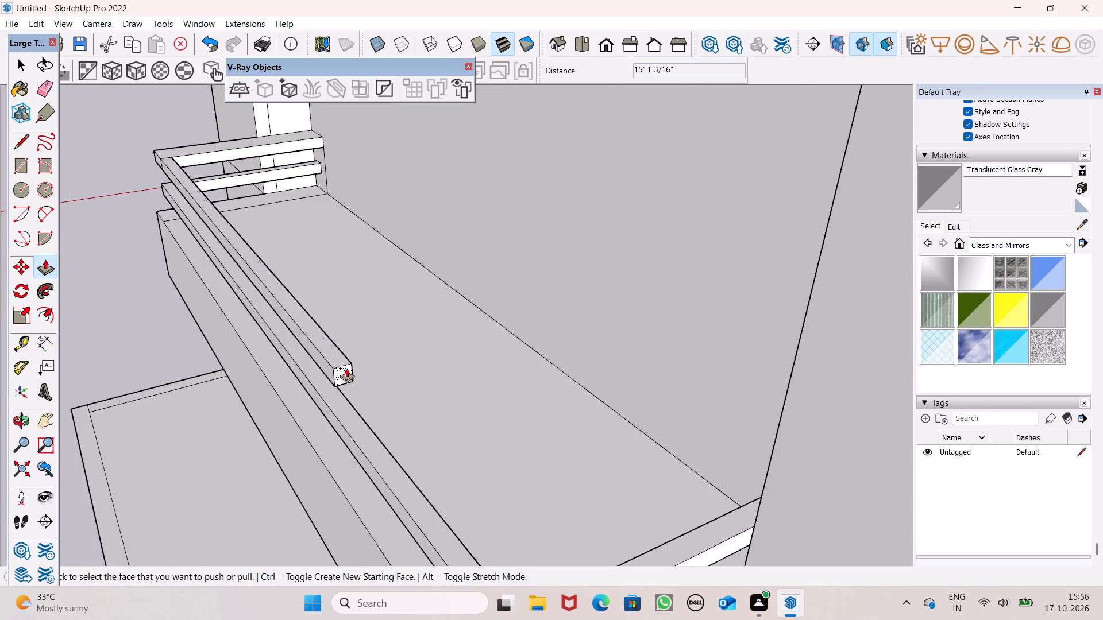
Extend the upper long bar's free end about 5' 11 7/16" along the slab, past the lower railing's corner.
scroll(371, 328, "down", 3)
left_click_drag(353, 359, 386, 417, "ctrl")
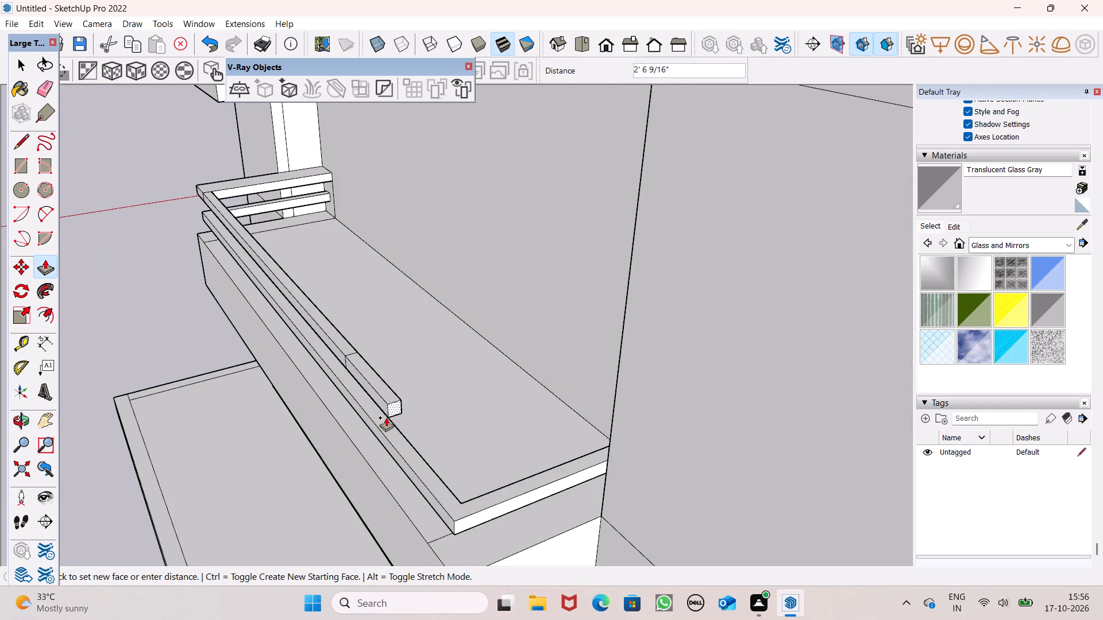
left_click_drag(386, 417, 465, 503, "ctrl")
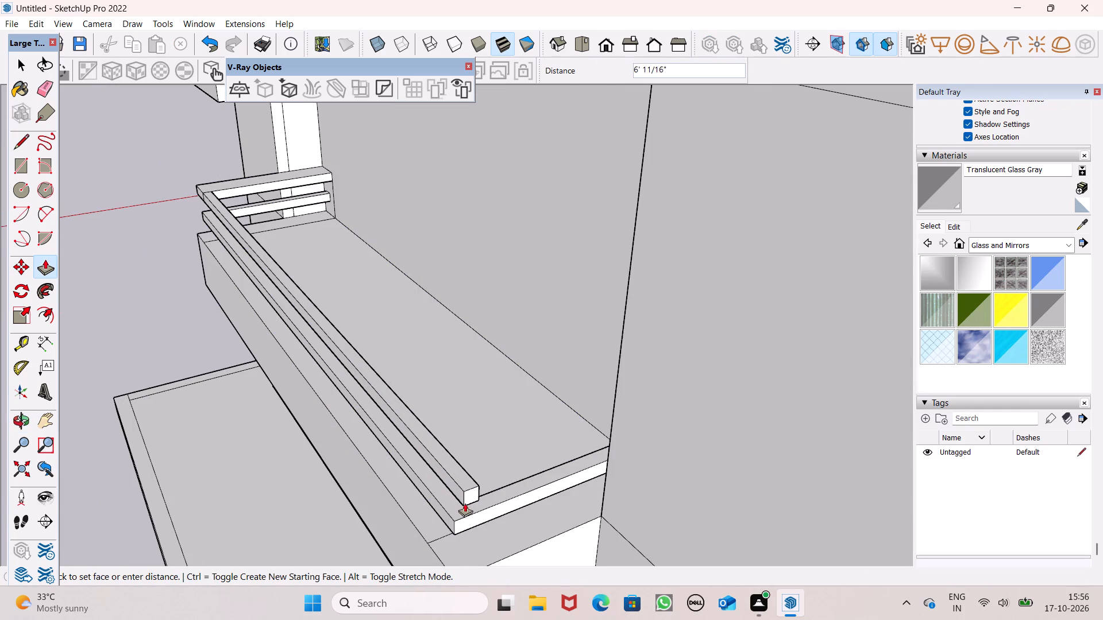
left_click_drag(465, 503, 464, 499, "ctrl")
left_click_drag(464, 499, 463, 498, "ctrl")
Push the upper long bar's end face back about 5 7/16" to line up with the lower railing's outer corner.
middle_click_drag(520, 499, 763, 375)
middle_click_drag(626, 394, 611, 406)
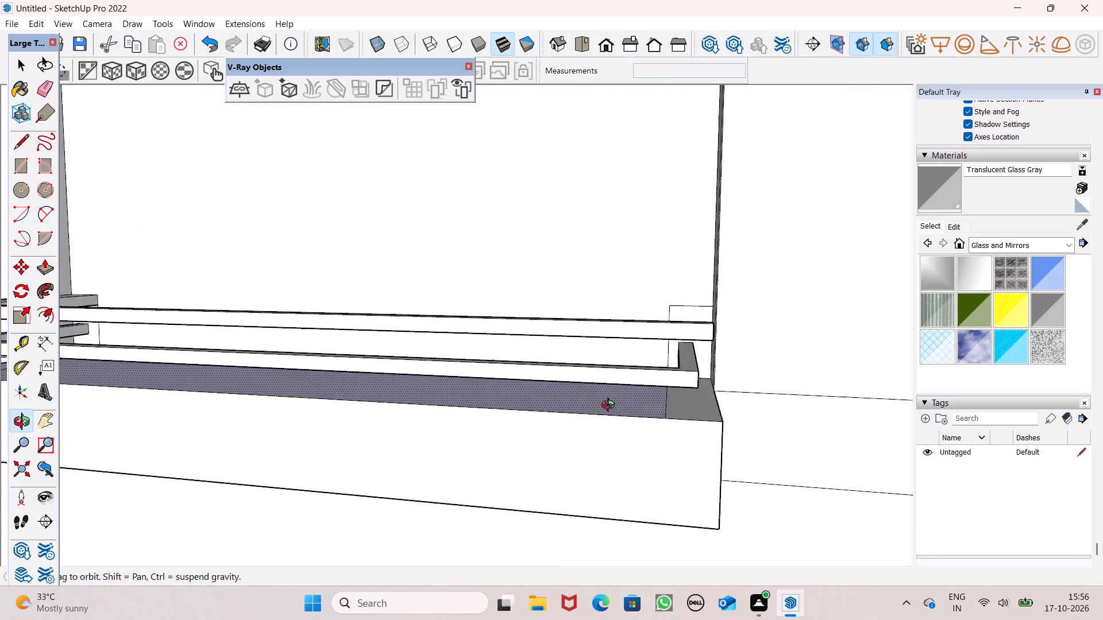
middle_click_drag(611, 406, 538, 438)
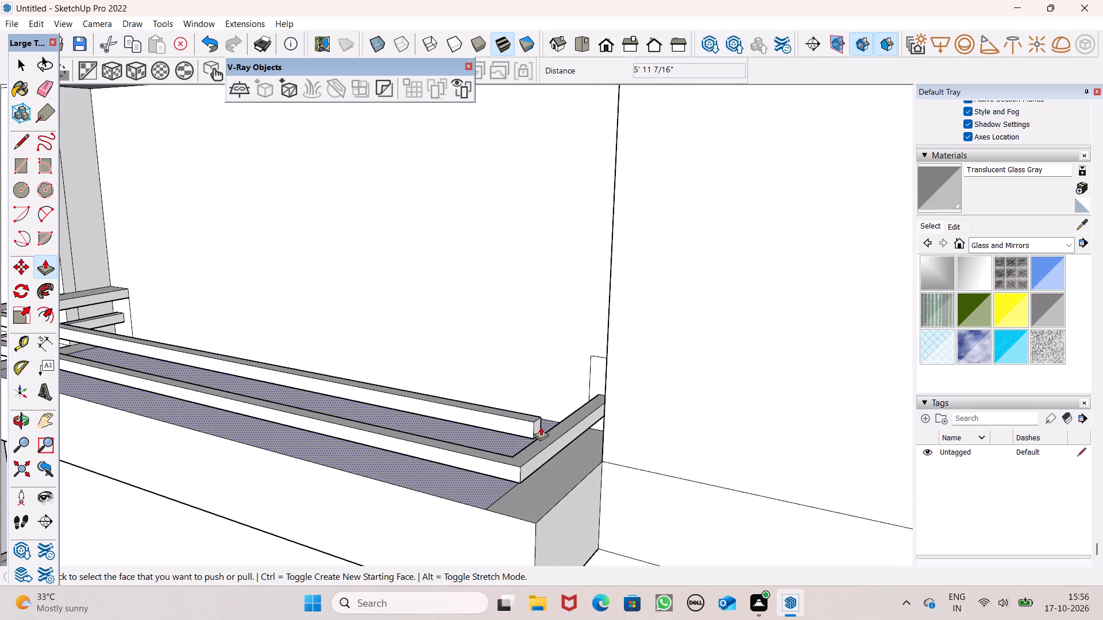
left_click_drag(540, 424, 520, 425)
Draw a vertical line about 4 7/16" long across the upper long bar's inner side face, near its free end.
scroll(556, 432, "up", 1)
middle_click_drag(556, 432, 486, 452)
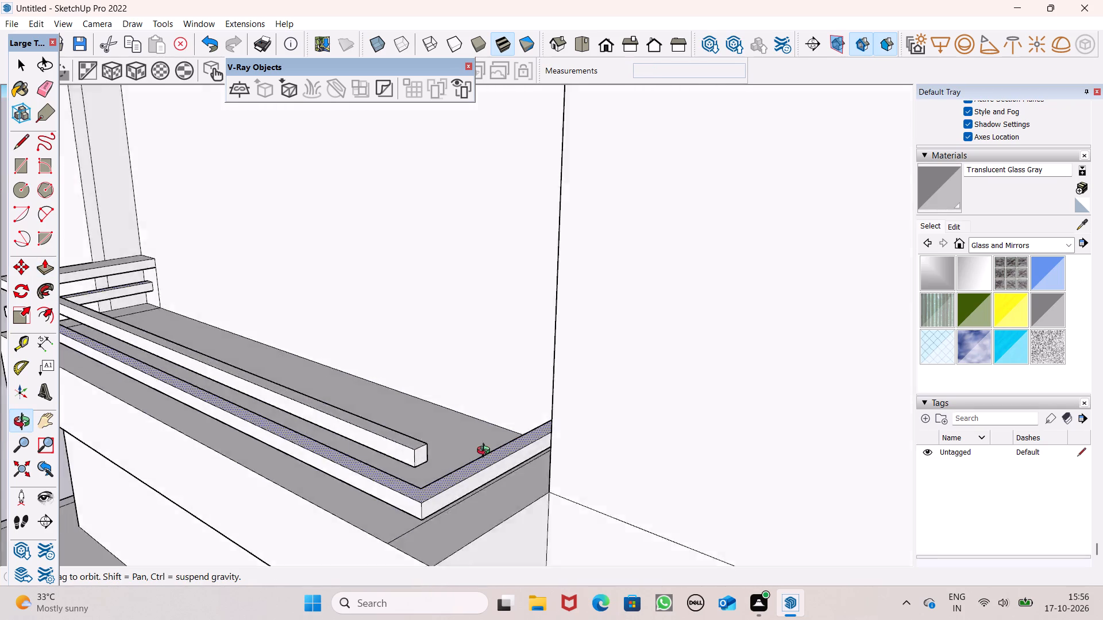
middle_click_drag(486, 452, 314, 459)
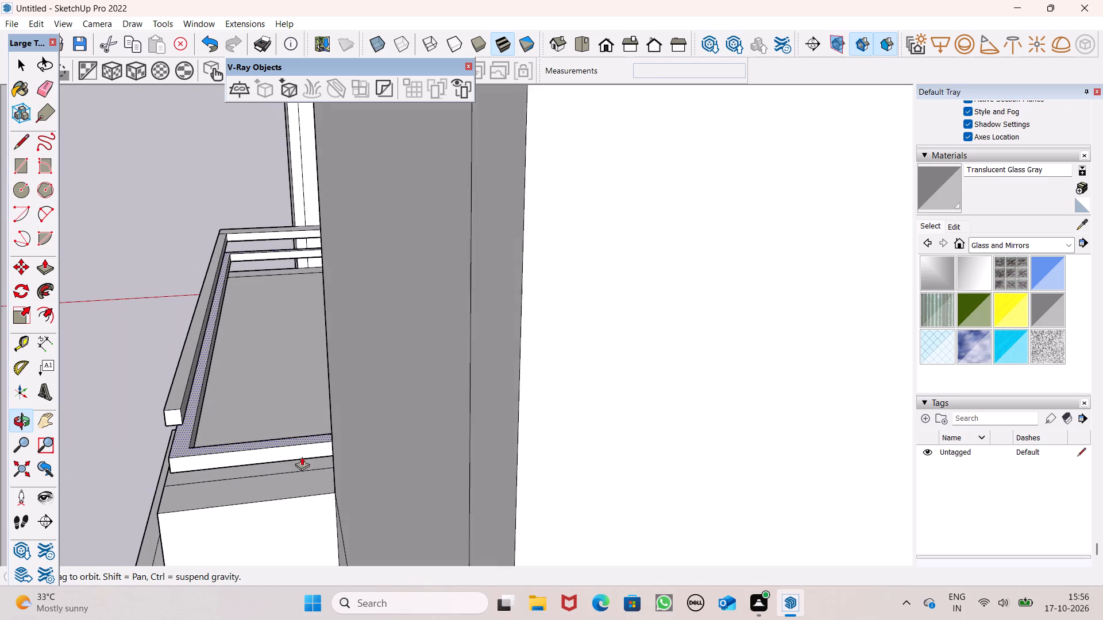
scroll(252, 431, "up", 5)
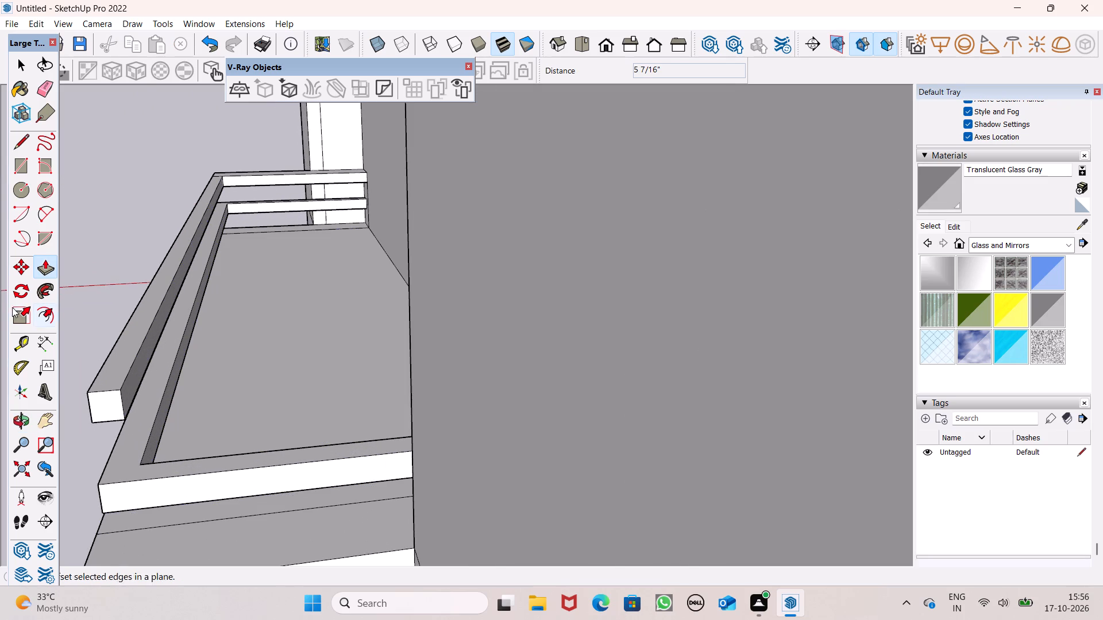
left_click(30, 143)
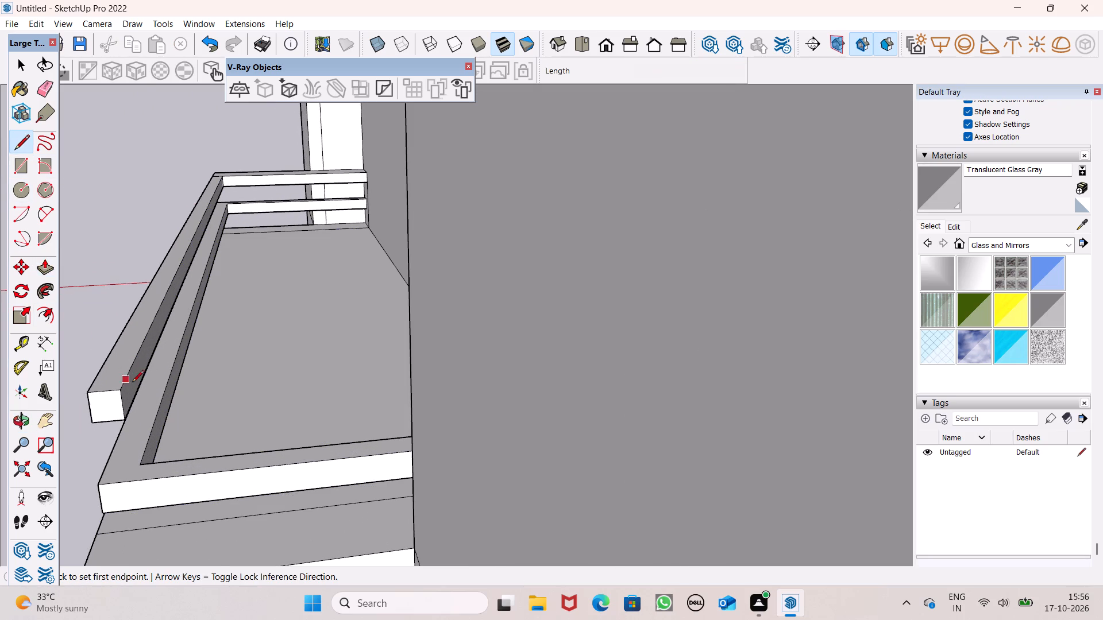
middle_click_drag(134, 383, 106, 375)
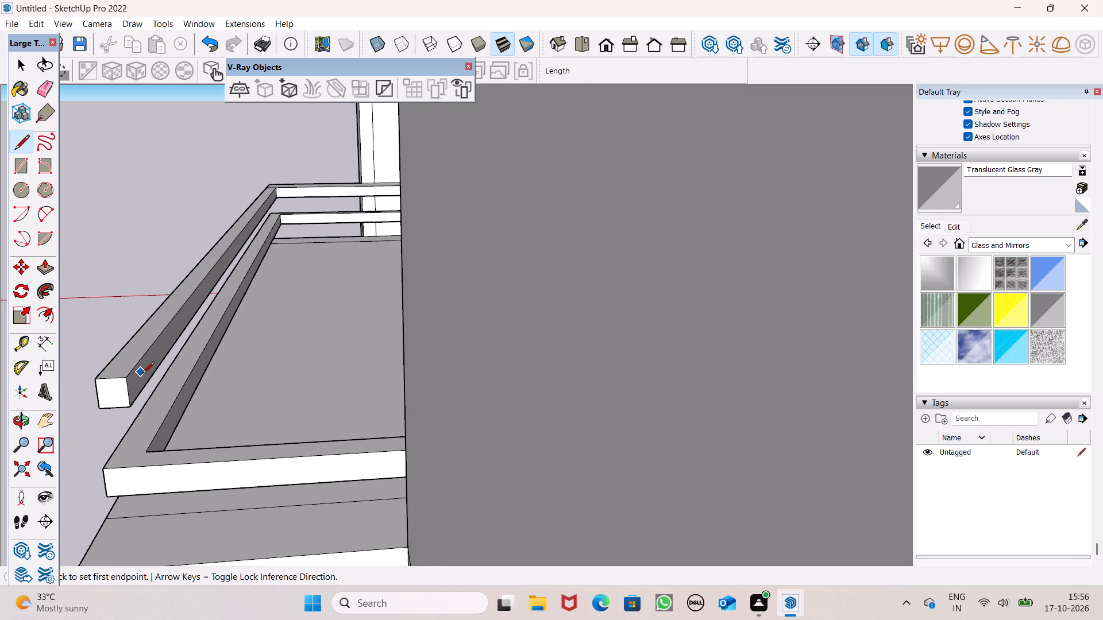
scroll(144, 374, "up", 7)
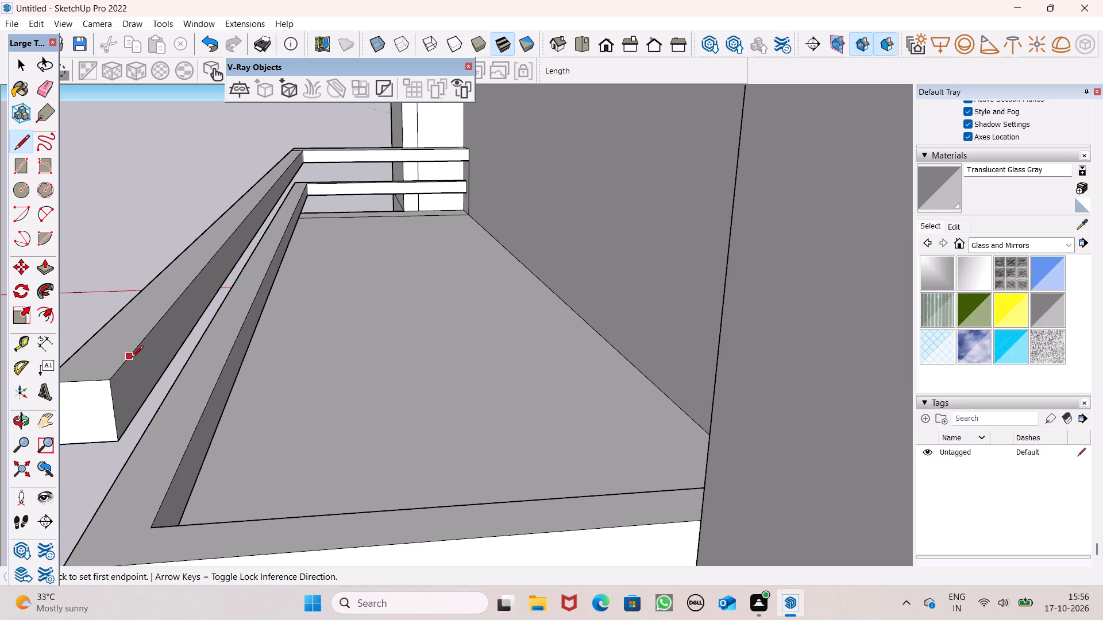
left_click(132, 358)
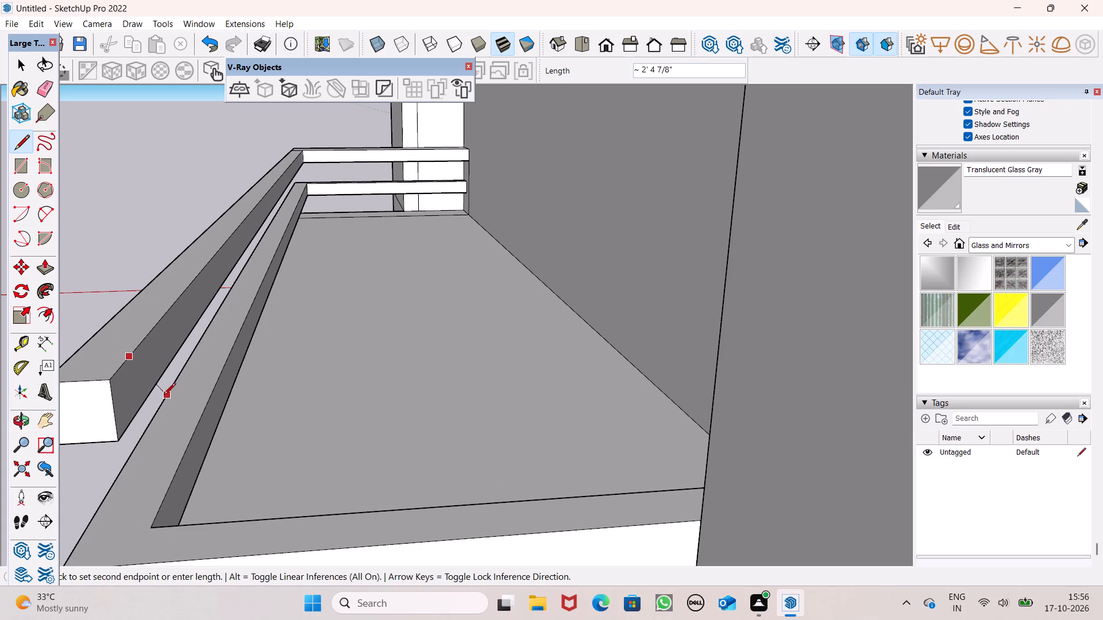
left_click(141, 412)
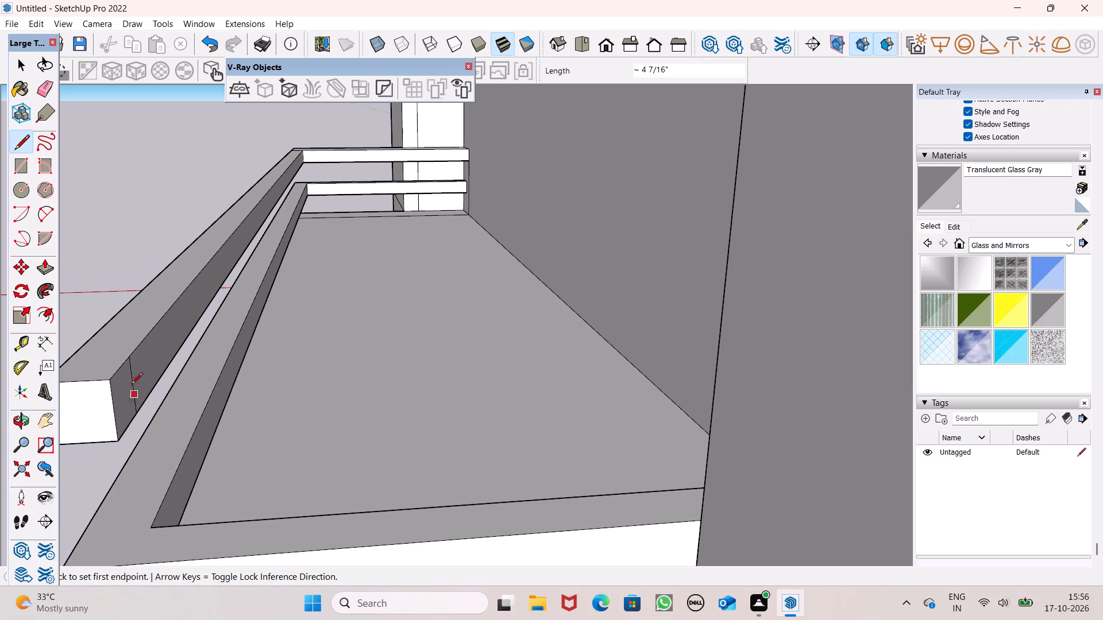
Extrude the marked end section of the upper long bar about 3' 2 7/16" toward the house wall, forming a second upper short bar.
left_click(50, 273)
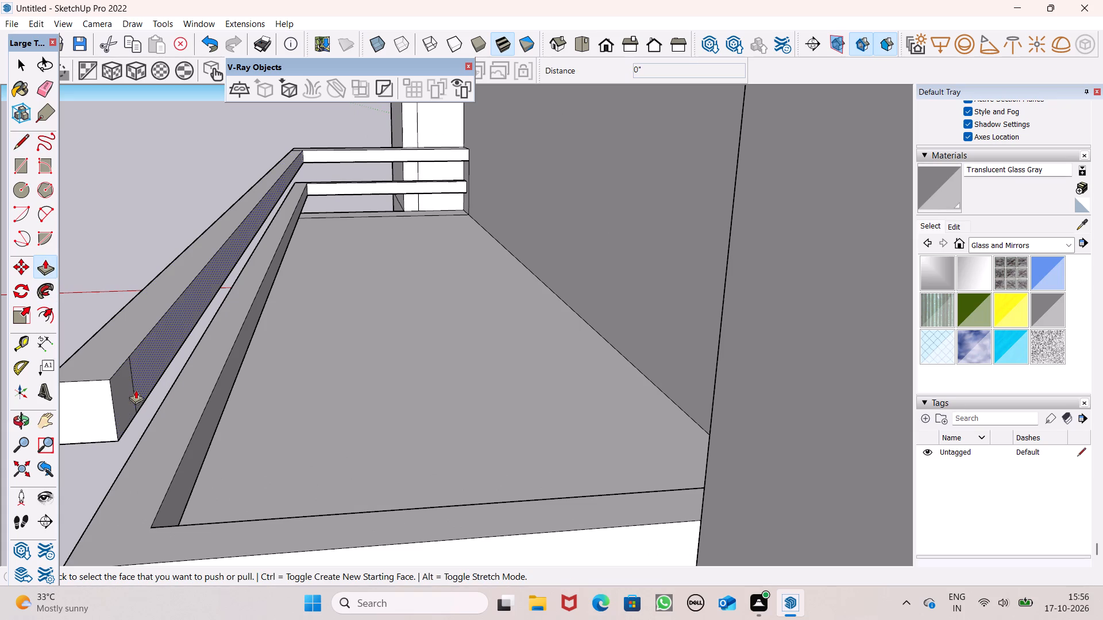
left_click_drag(121, 404, 706, 456)
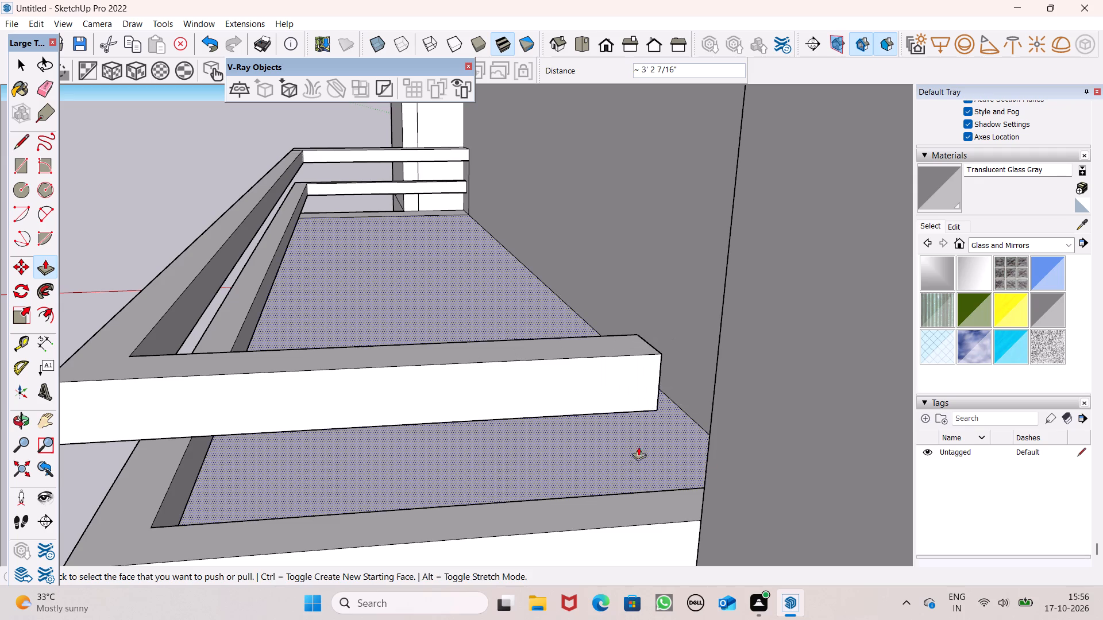
middle_click_drag(123, 515, 489, 495)
middle_click_drag(23, 452, 336, 455)
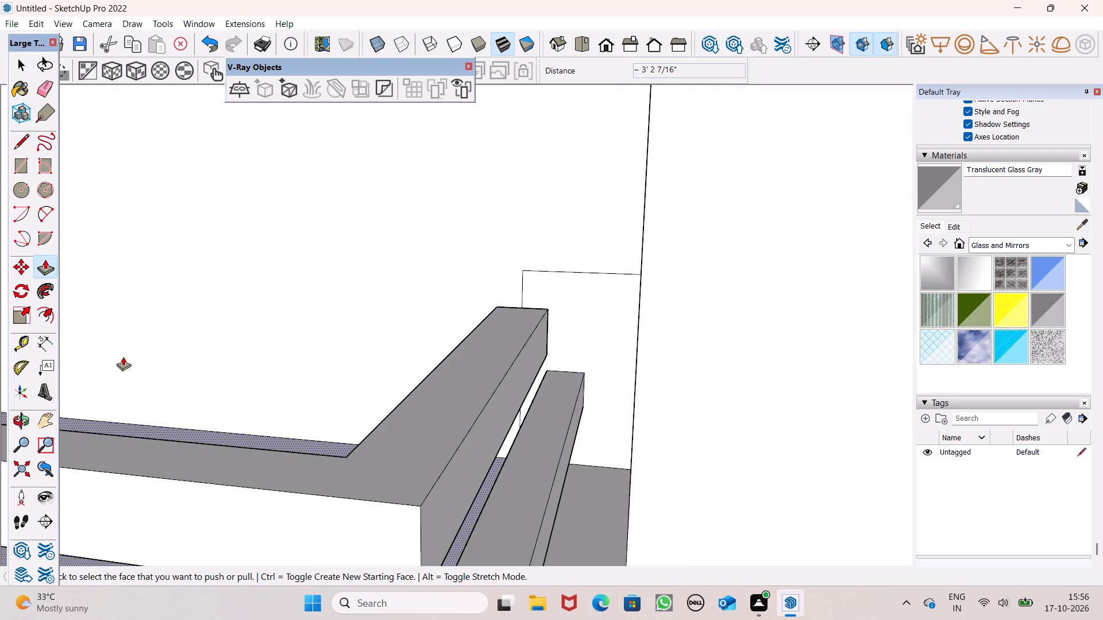
key("space")
Extend the new upper short bar's end face about 2' 9/16" so that it meets the house wall.
scroll(199, 431, "down", 14)
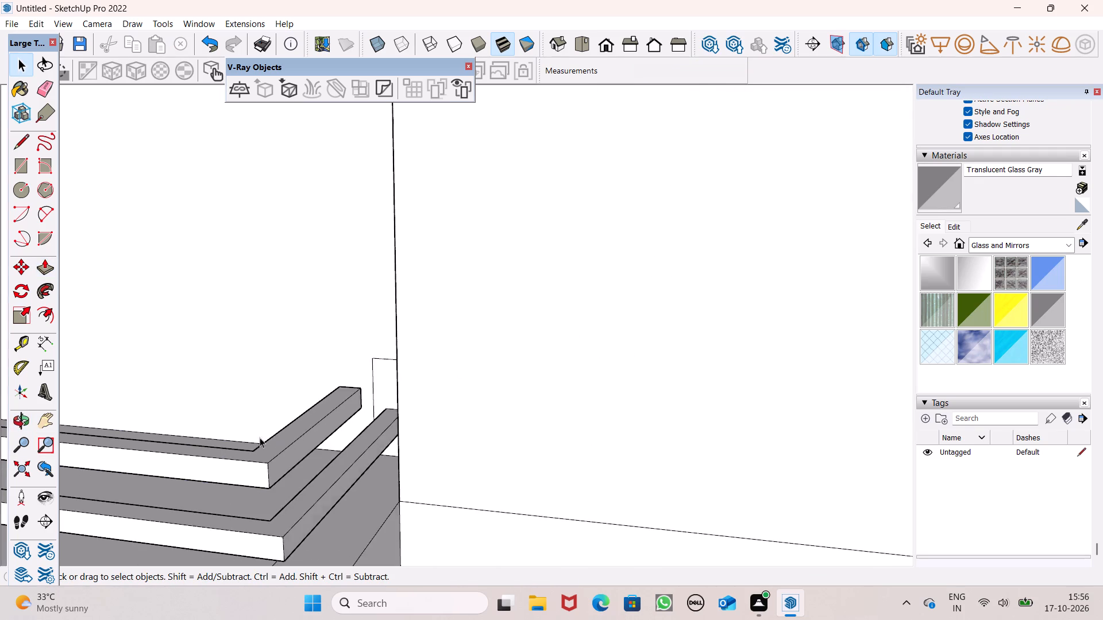
scroll(260, 437, "down", 3)
middle_click_drag(184, 457, 568, 441)
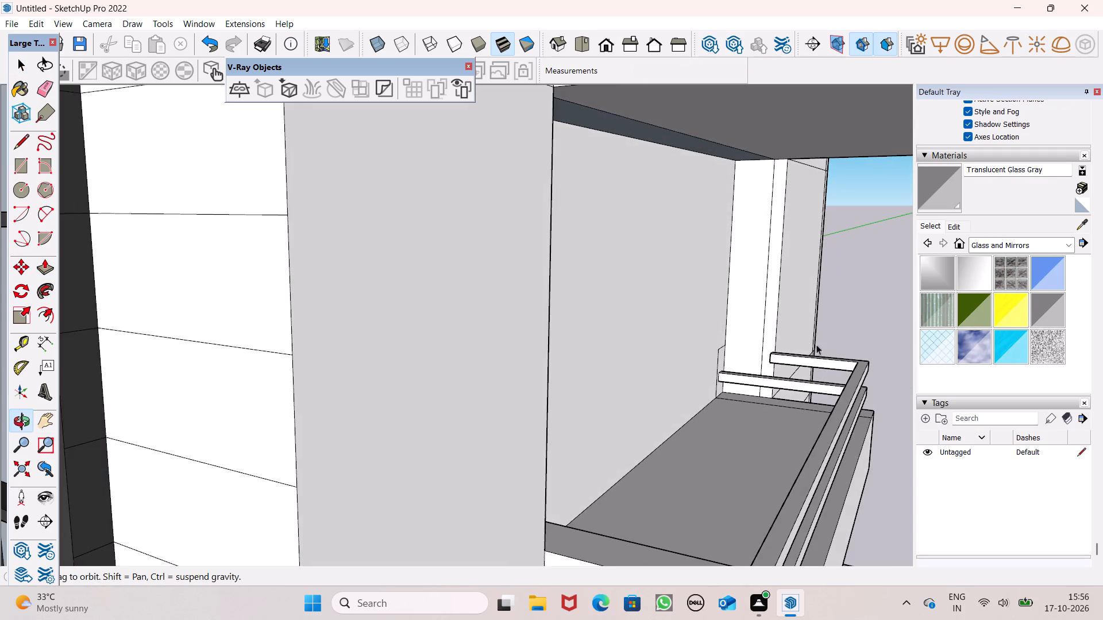
scroll(816, 344, "up", 9)
middle_click_drag(763, 396, 890, 401)
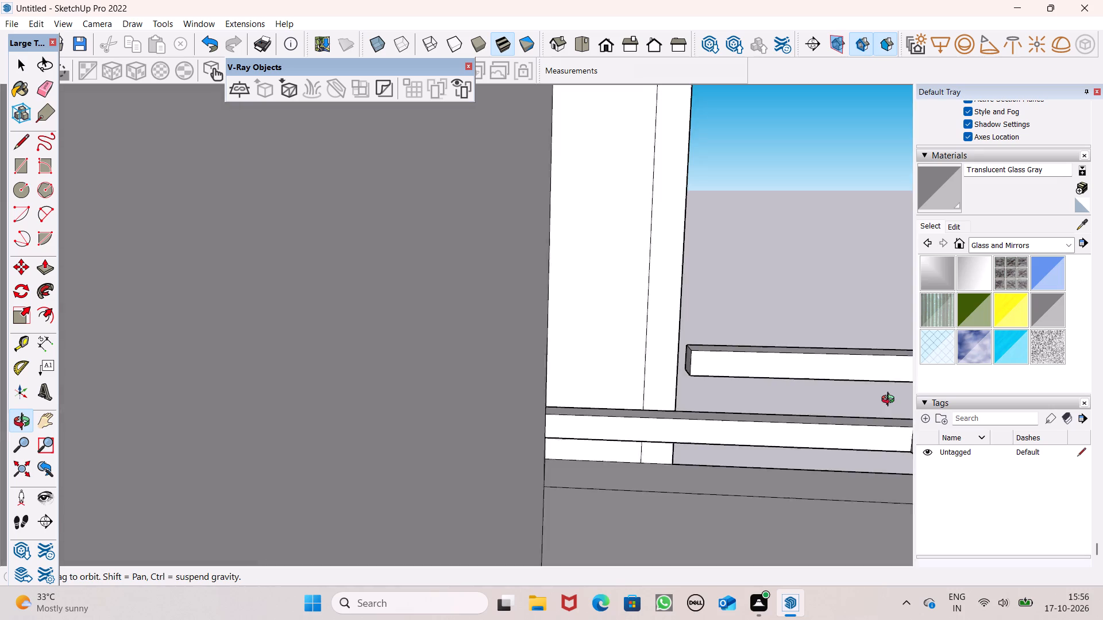
middle_click_drag(890, 401, 869, 401)
scroll(661, 381, "up", 2)
middle_click_drag(695, 408, 706, 410)
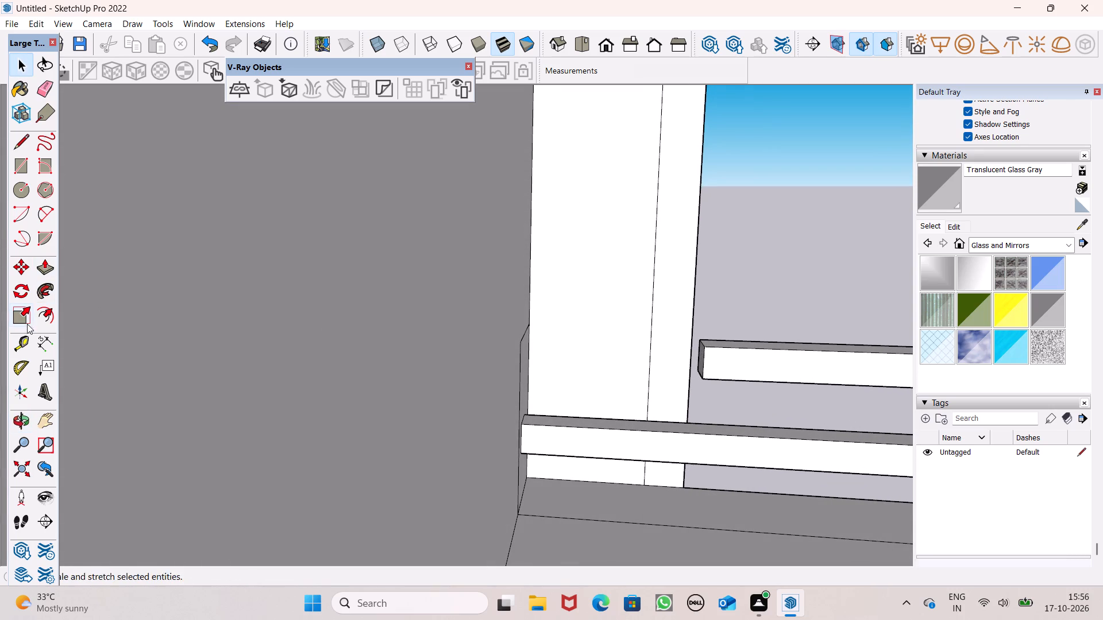
left_click(48, 267)
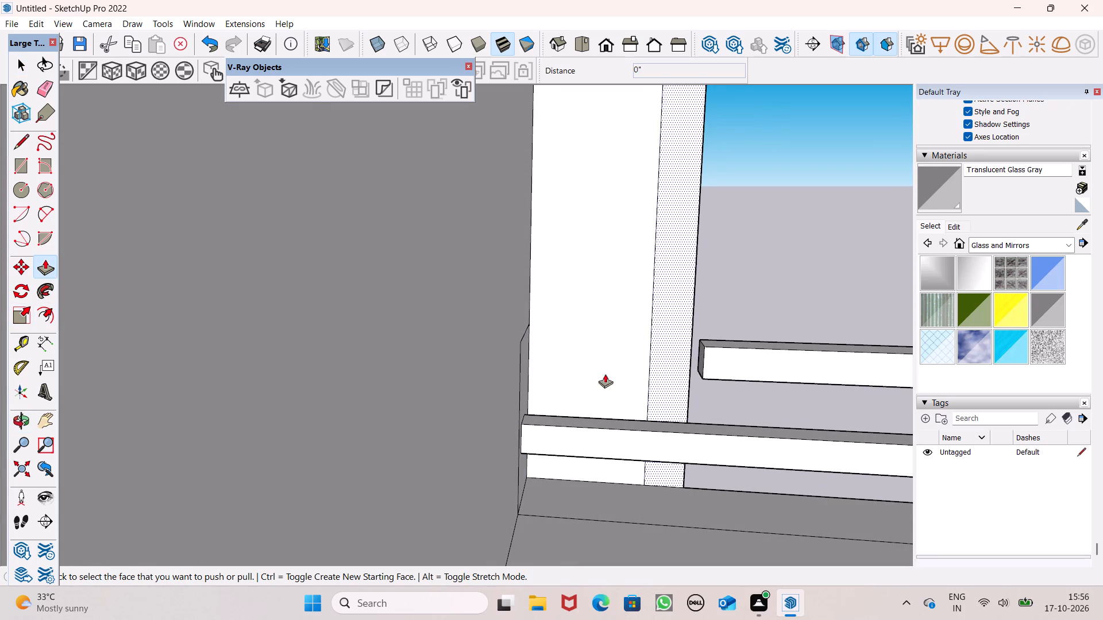
left_click_drag(700, 360, 698, 362)
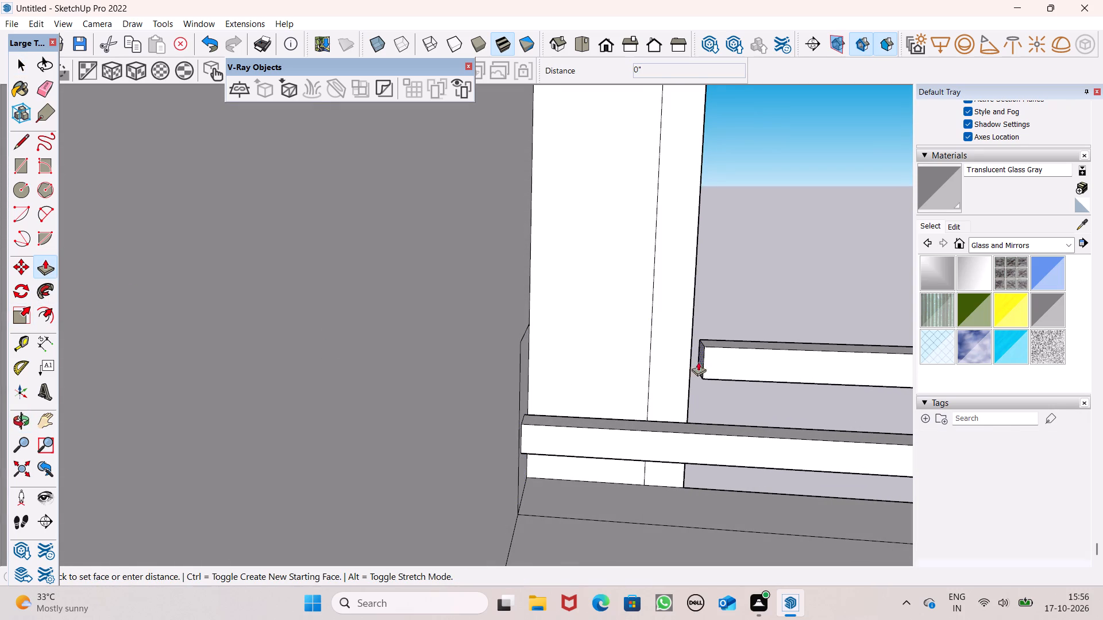
left_click_drag(698, 362, 521, 364)
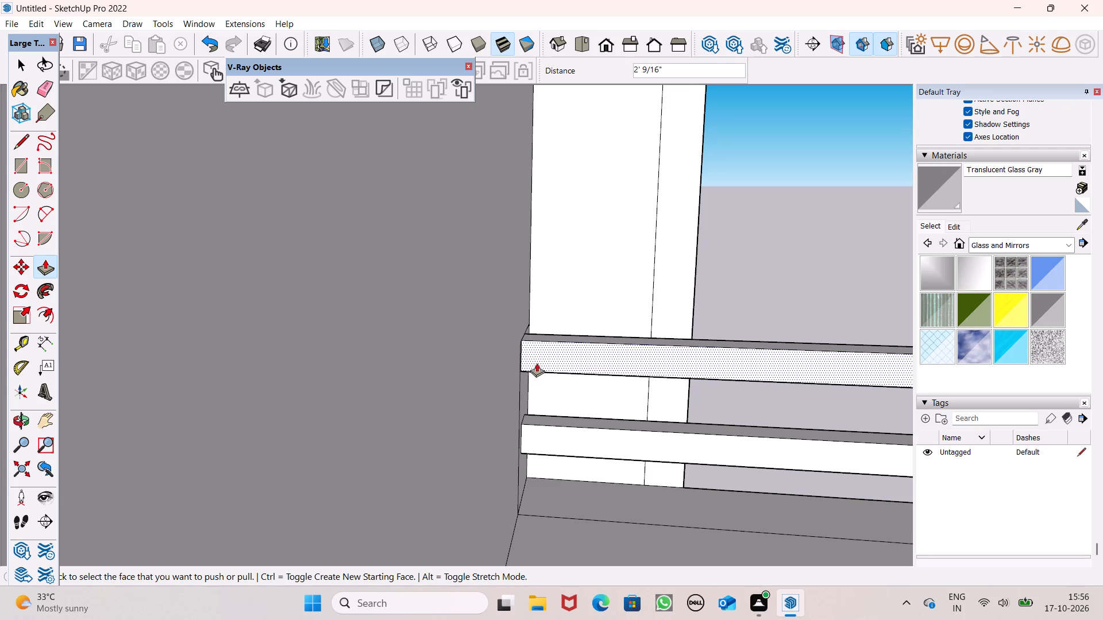
key("space")
Push the outer side face of the wider upper short bar at the railing's opposite end inward about 1 1/8".
scroll(539, 359, "down", 5)
middle_click_drag(552, 384, 366, 427)
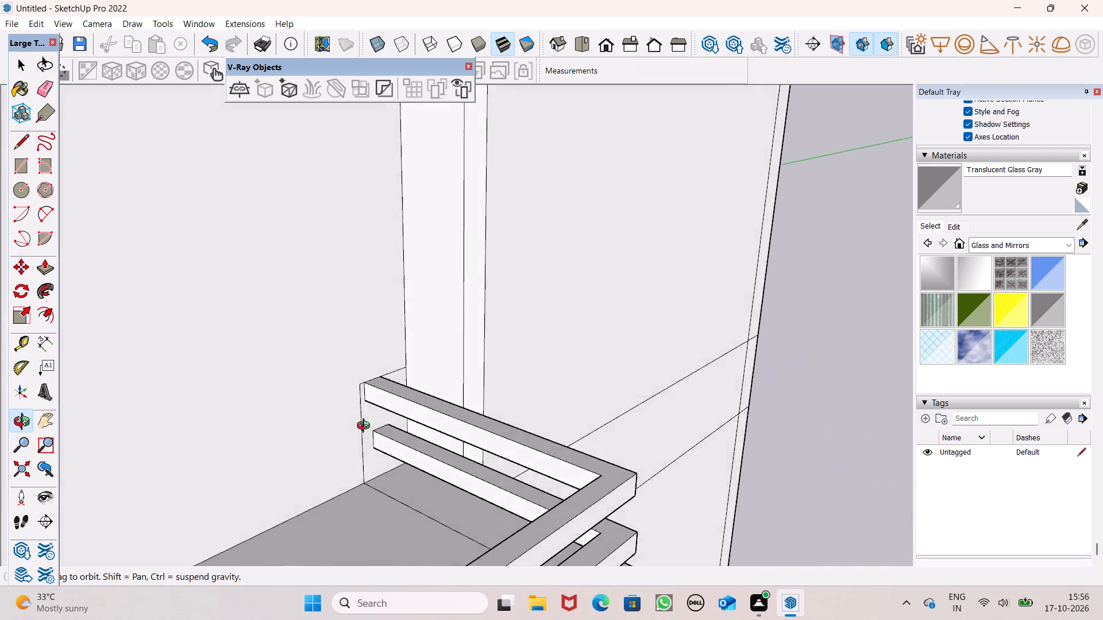
middle_click_drag(366, 427, 290, 436)
scroll(520, 353, "down", 10)
middle_click_drag(568, 436, 466, 448)
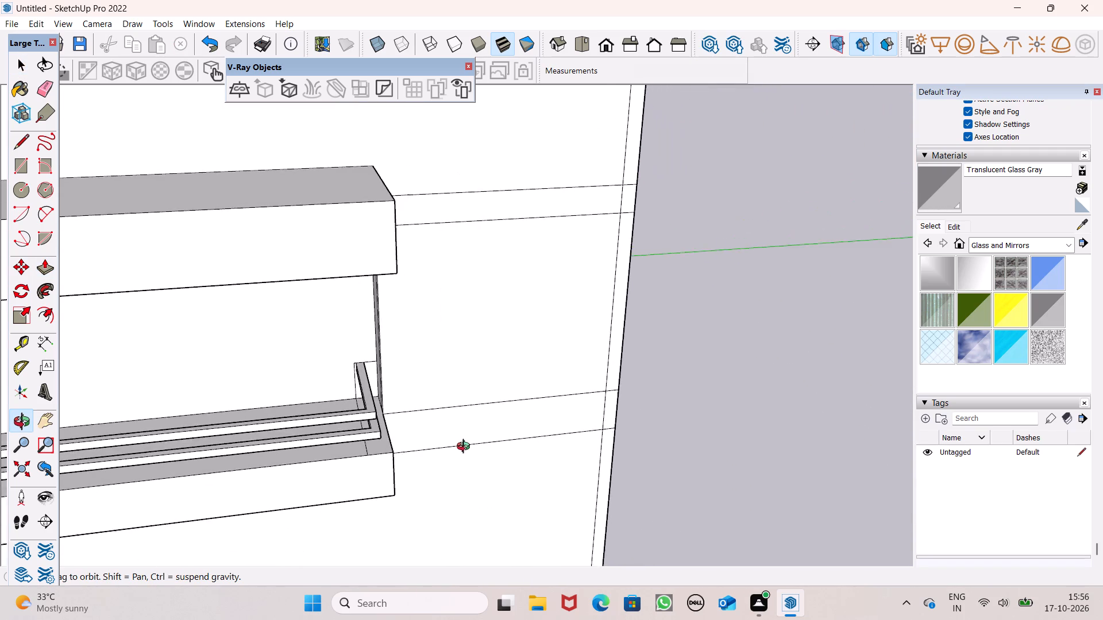
middle_click_drag(466, 448, 399, 454)
scroll(532, 321, "down", 6)
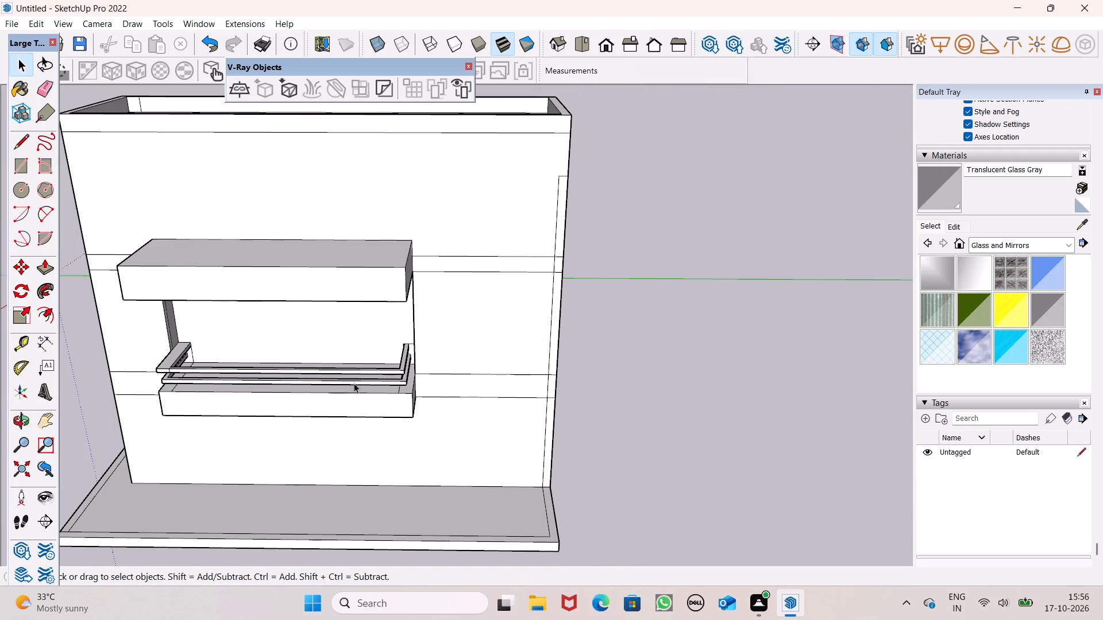
middle_click_drag(337, 401, 473, 394)
scroll(225, 433, "up", 6)
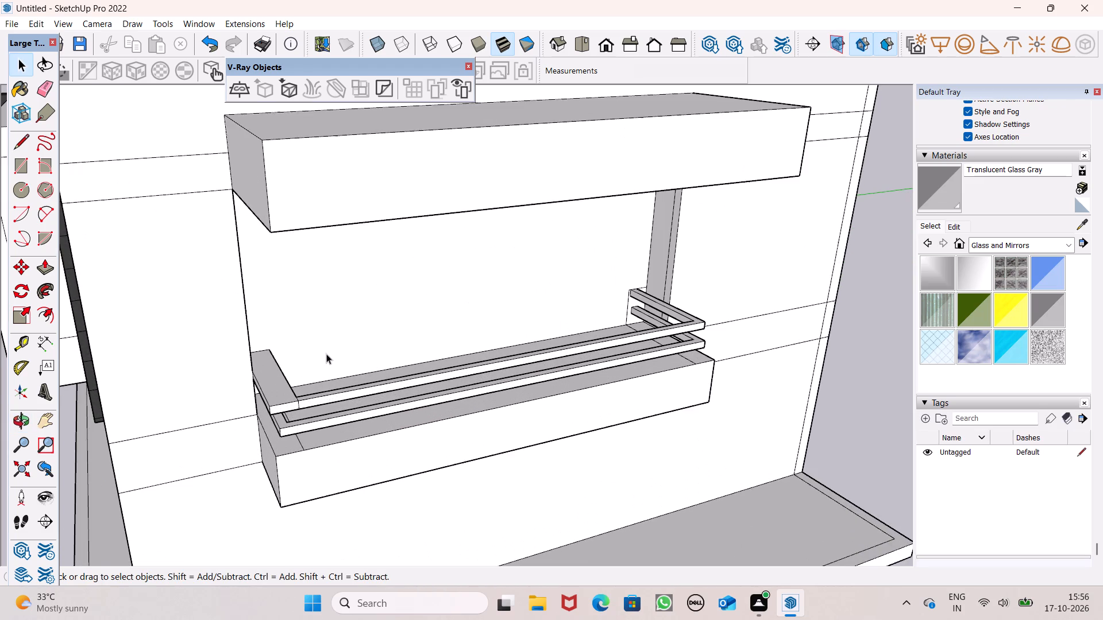
scroll(300, 370, "up", 6)
middle_click_drag(286, 397, 287, 415)
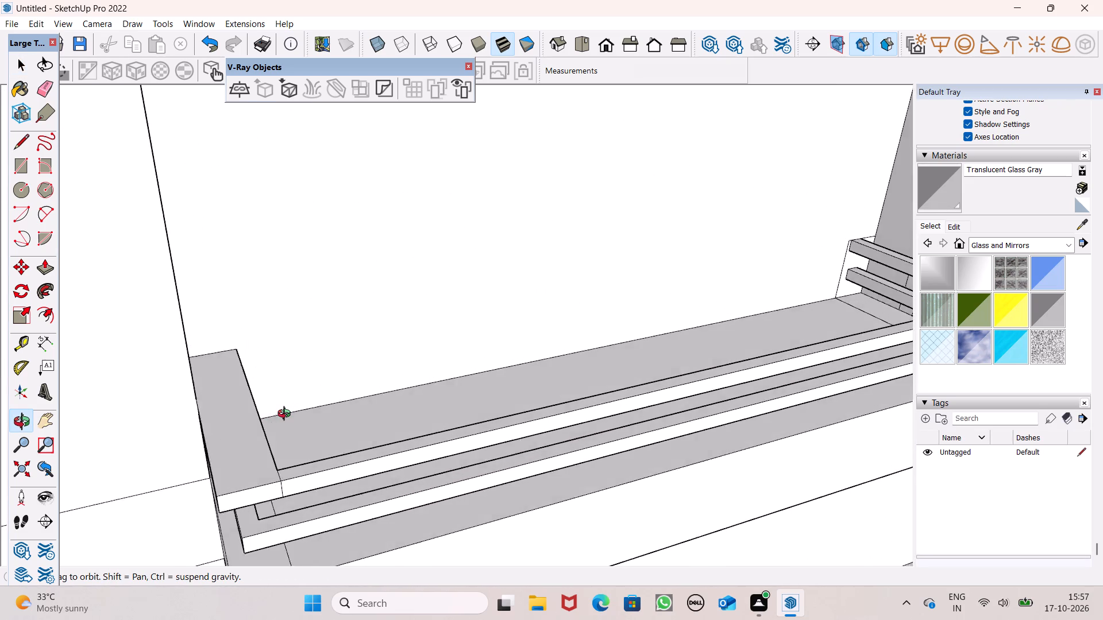
middle_click_drag(287, 415, 295, 405)
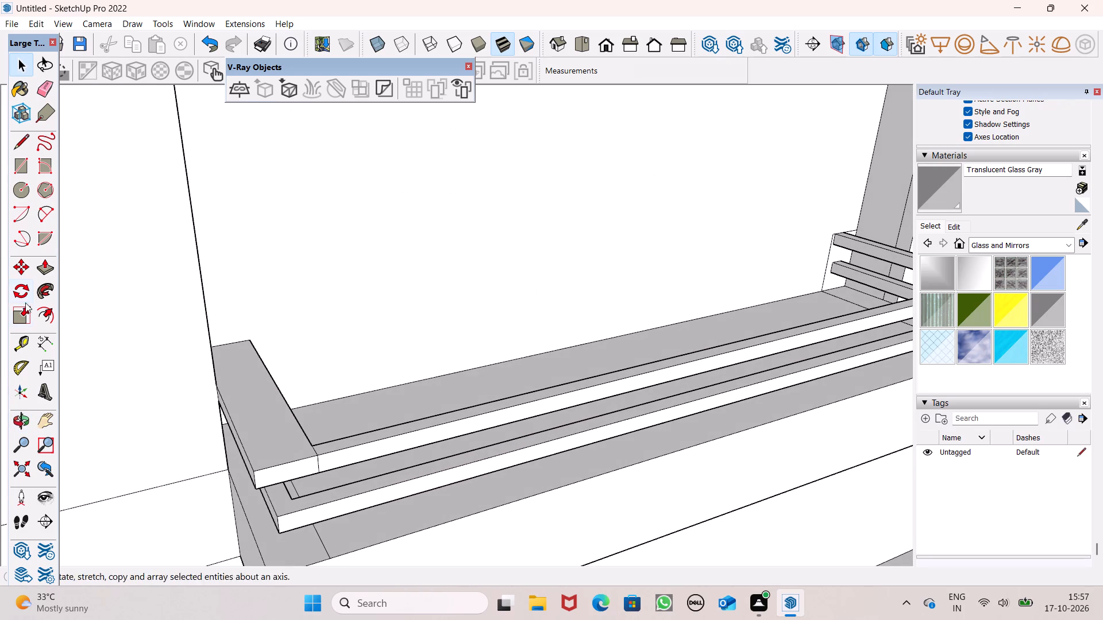
left_click(45, 274)
middle_click_drag(279, 449, 345, 413)
scroll(344, 414, "up", 1)
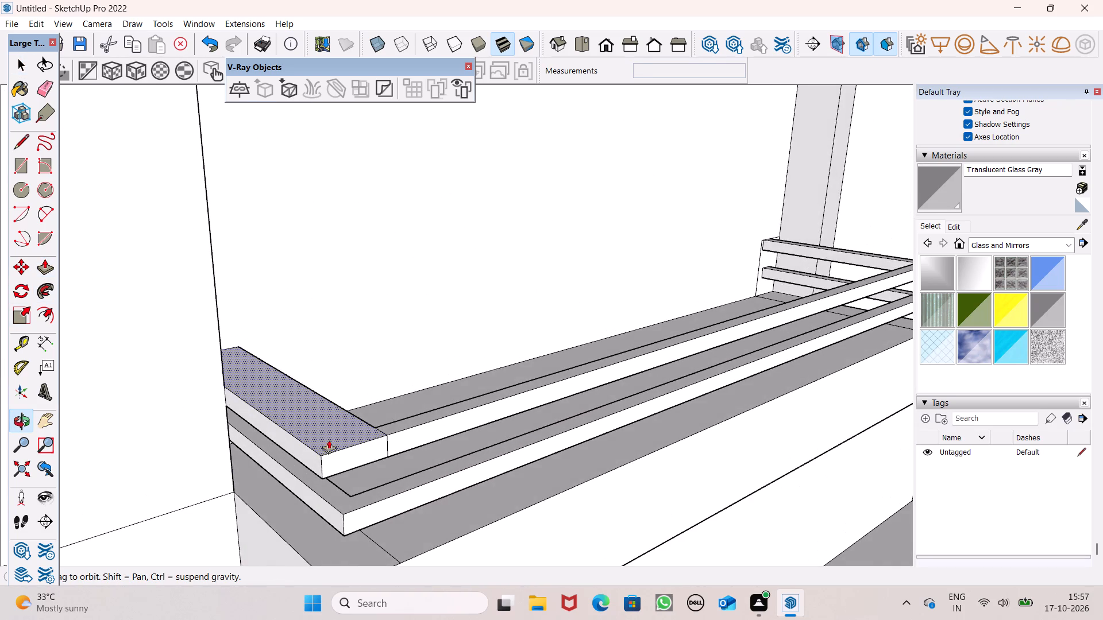
scroll(322, 455, "up", 6)
left_click_drag(316, 460, 333, 461)
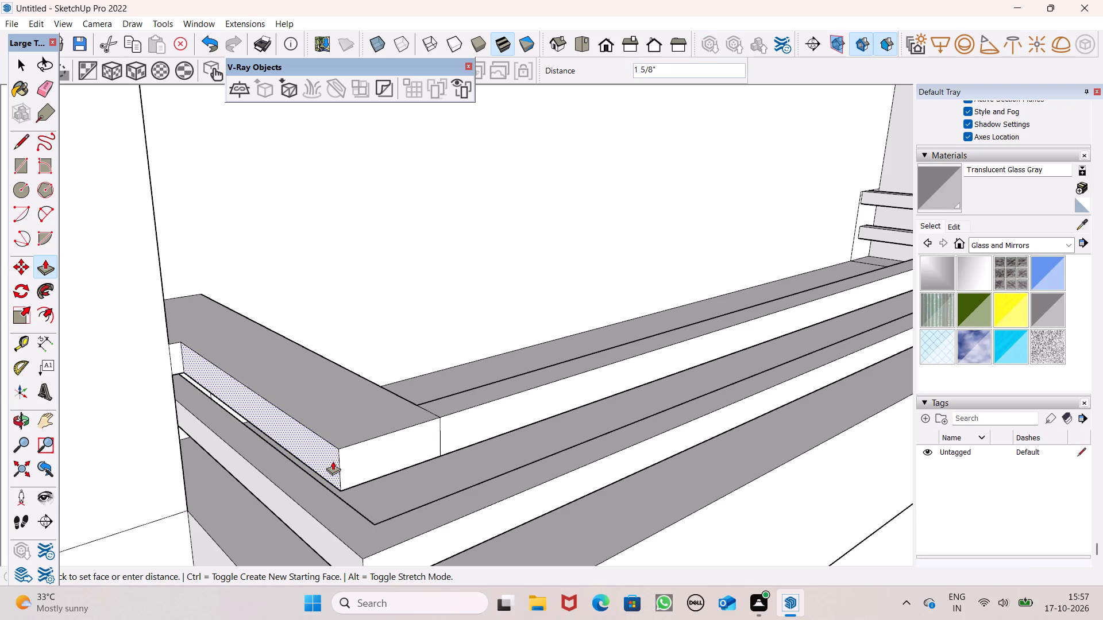
left_click_drag(333, 461, 329, 465)
Push the inner side face of the same wide upper short bar in about 2 9/16" to make the bar narrower.
middle_click_drag(398, 436, 297, 471)
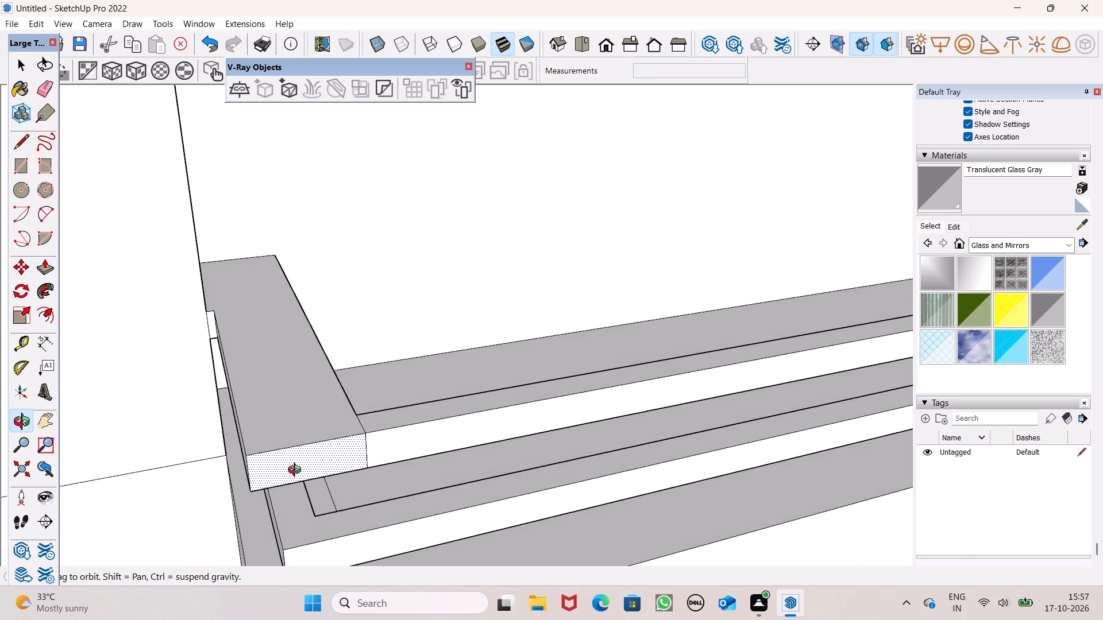
middle_click_drag(297, 471, 97, 472)
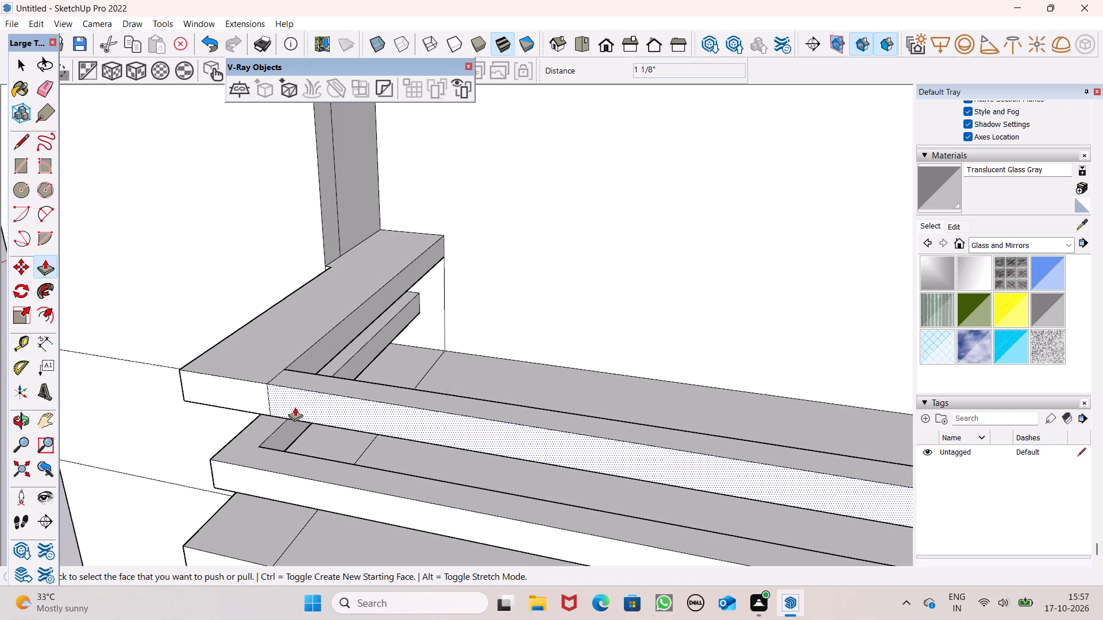
left_click_drag(319, 348, 302, 349)
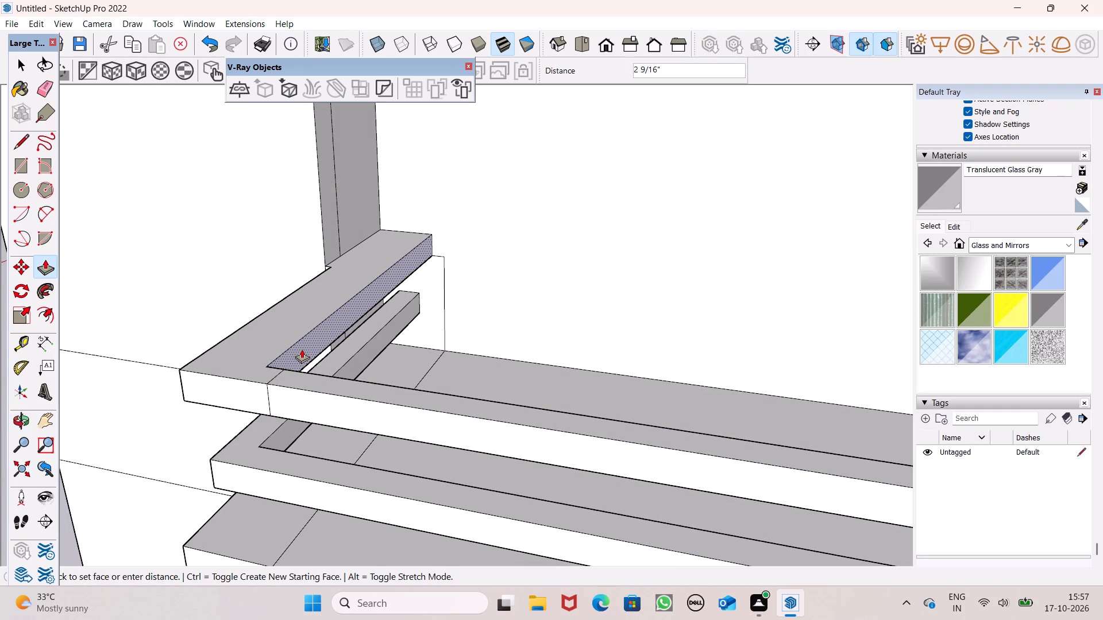
left_click_drag(302, 349, 301, 349)
middle_click_drag(302, 387, 384, 336)
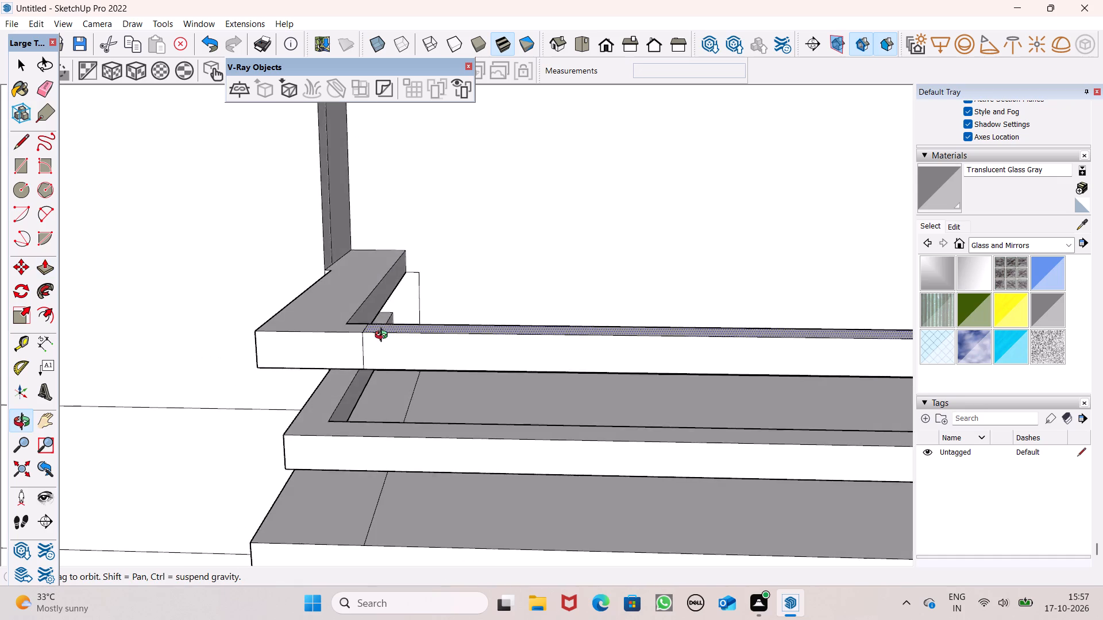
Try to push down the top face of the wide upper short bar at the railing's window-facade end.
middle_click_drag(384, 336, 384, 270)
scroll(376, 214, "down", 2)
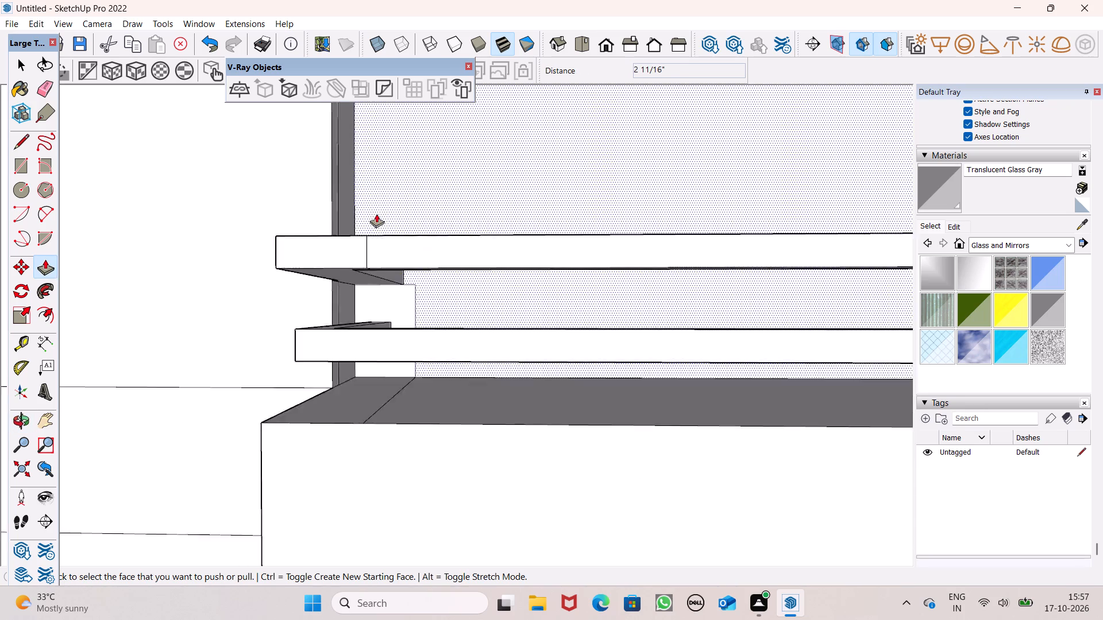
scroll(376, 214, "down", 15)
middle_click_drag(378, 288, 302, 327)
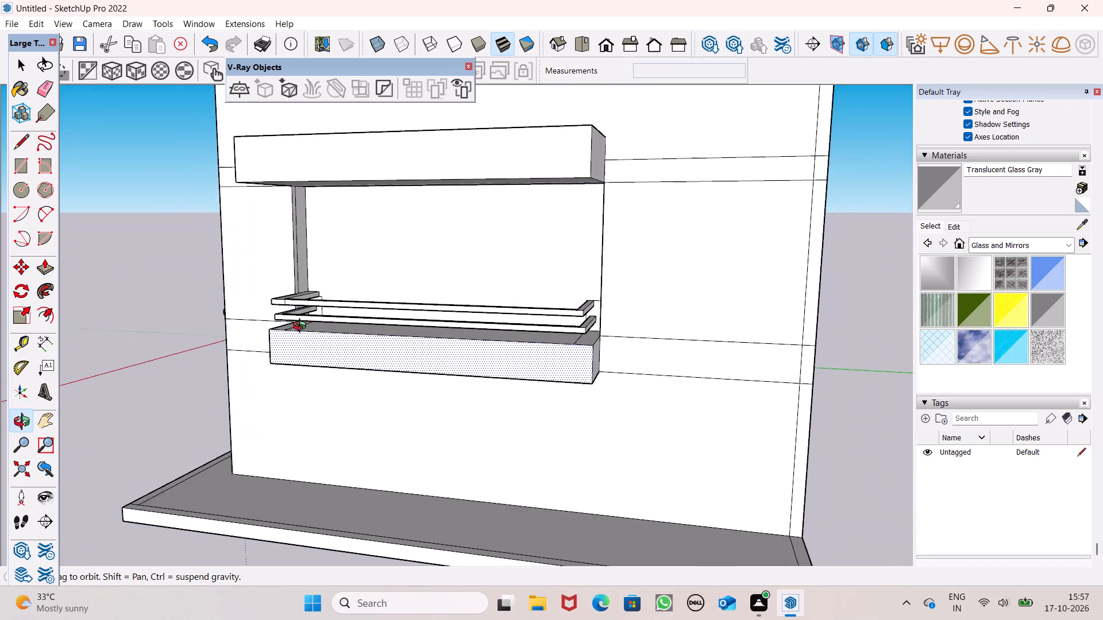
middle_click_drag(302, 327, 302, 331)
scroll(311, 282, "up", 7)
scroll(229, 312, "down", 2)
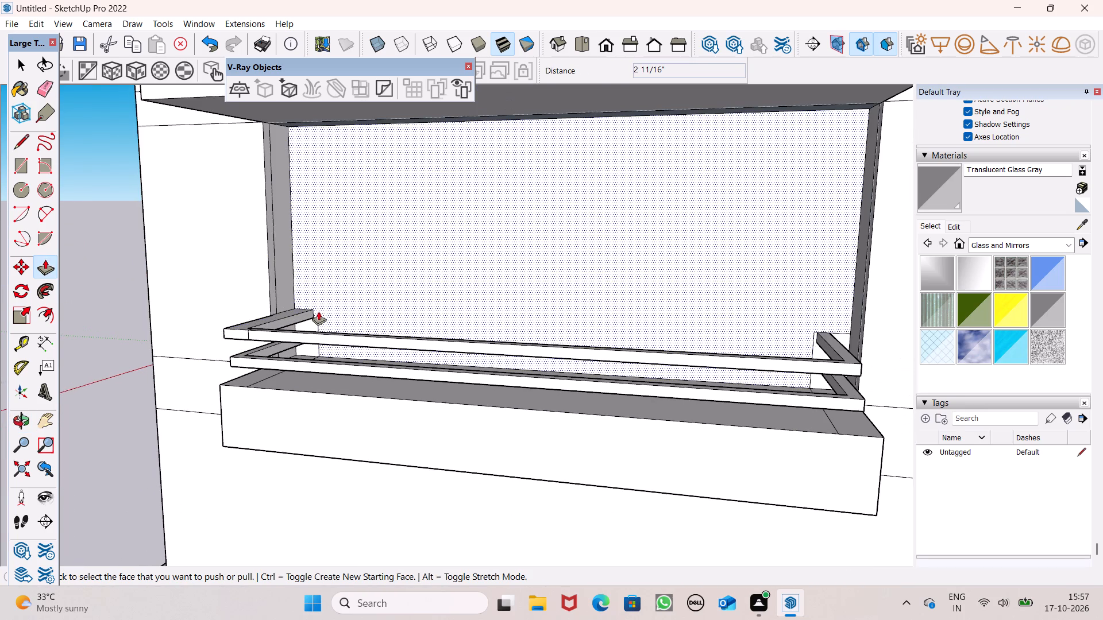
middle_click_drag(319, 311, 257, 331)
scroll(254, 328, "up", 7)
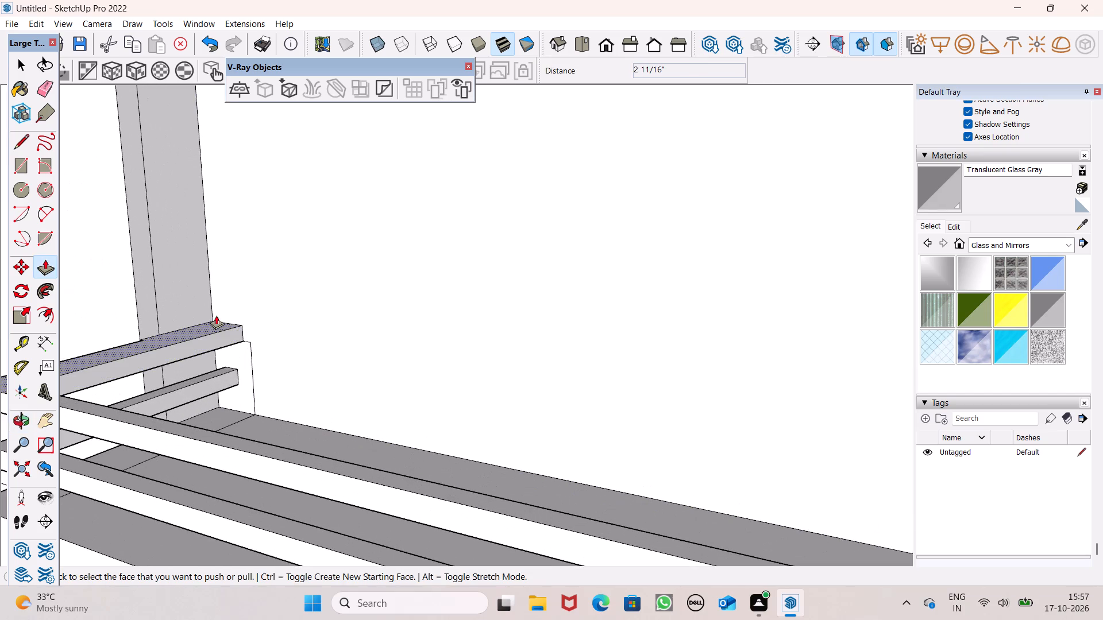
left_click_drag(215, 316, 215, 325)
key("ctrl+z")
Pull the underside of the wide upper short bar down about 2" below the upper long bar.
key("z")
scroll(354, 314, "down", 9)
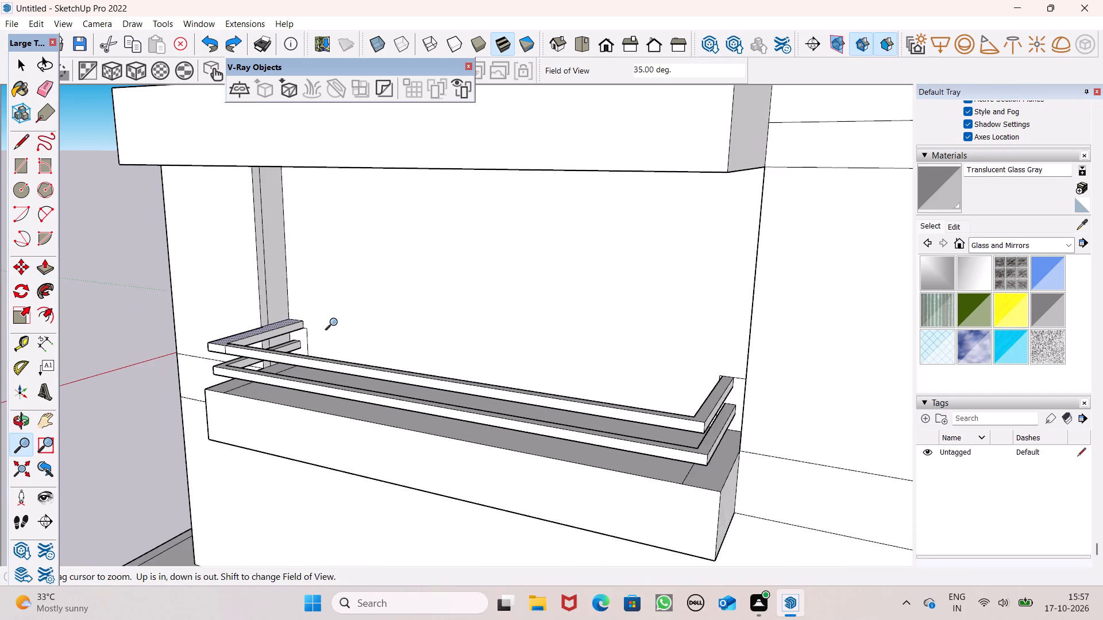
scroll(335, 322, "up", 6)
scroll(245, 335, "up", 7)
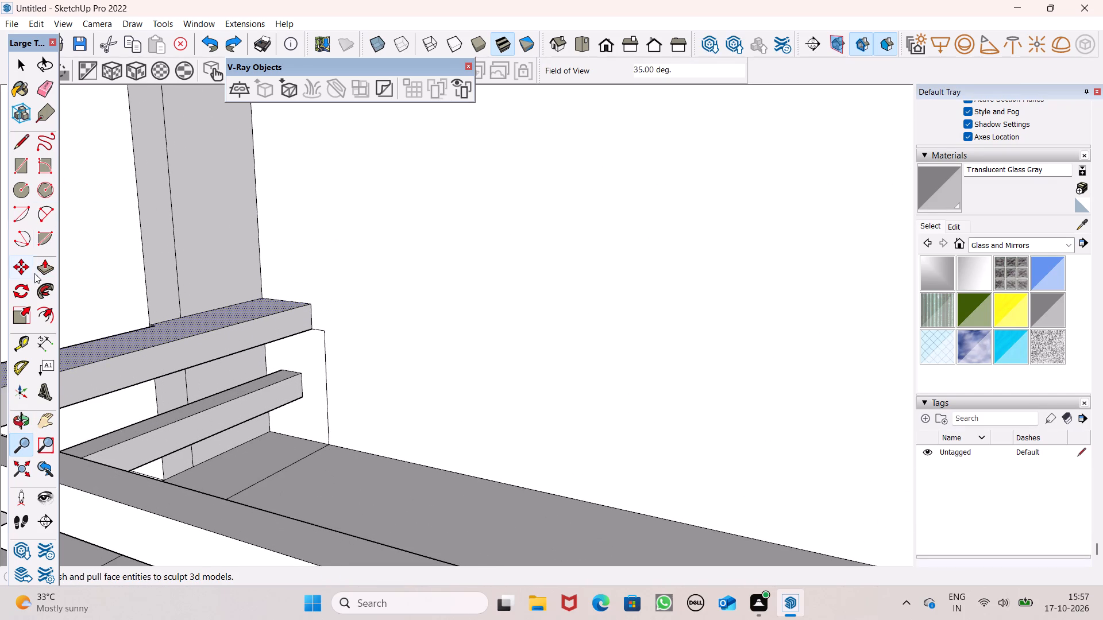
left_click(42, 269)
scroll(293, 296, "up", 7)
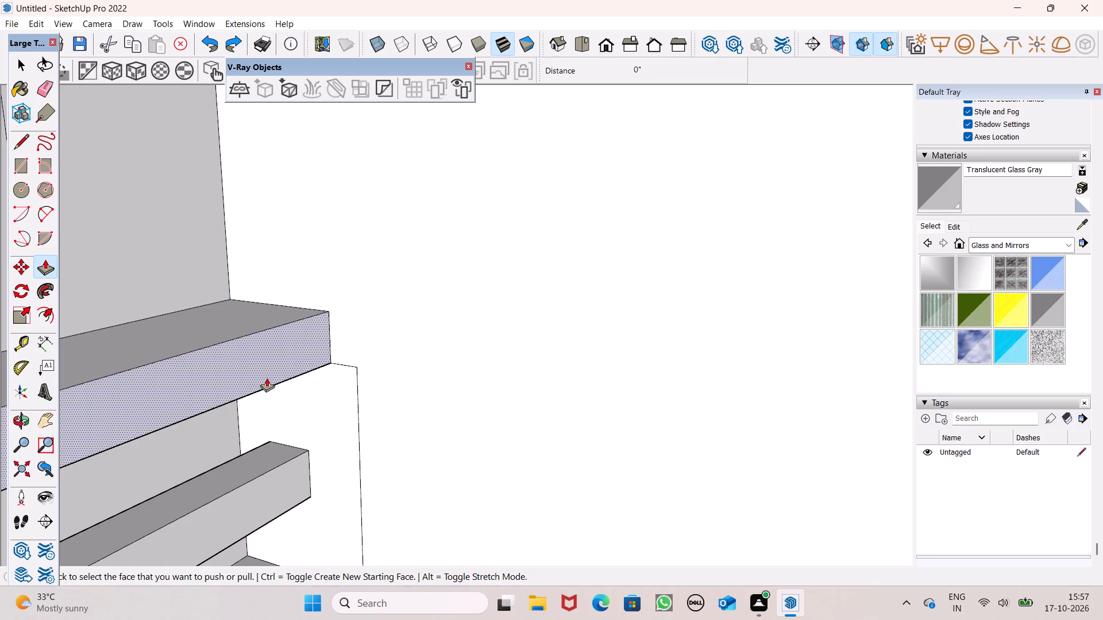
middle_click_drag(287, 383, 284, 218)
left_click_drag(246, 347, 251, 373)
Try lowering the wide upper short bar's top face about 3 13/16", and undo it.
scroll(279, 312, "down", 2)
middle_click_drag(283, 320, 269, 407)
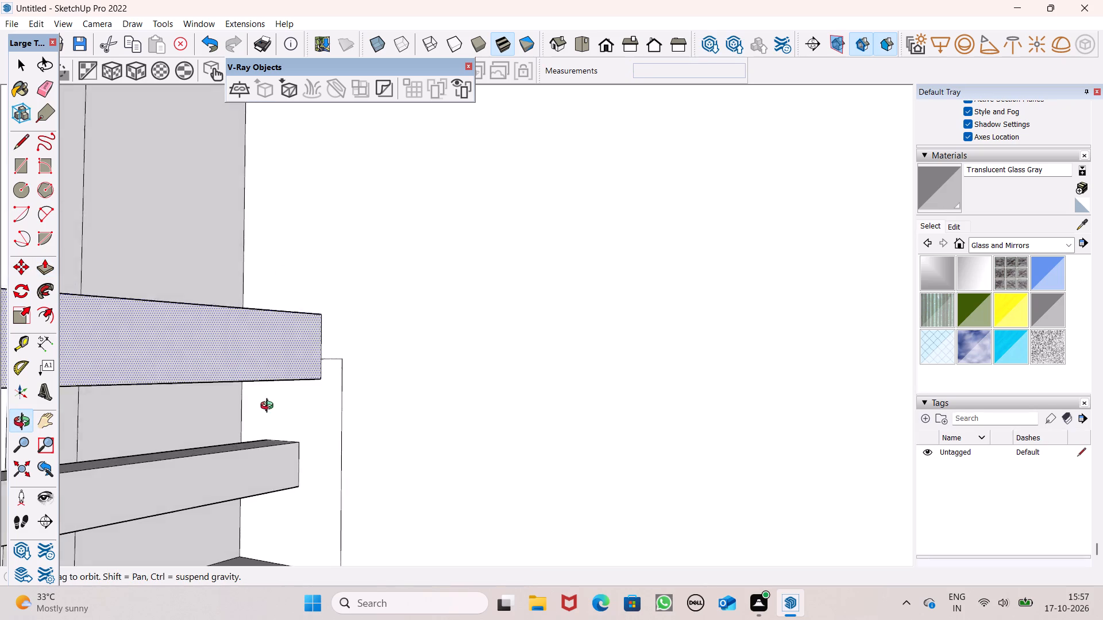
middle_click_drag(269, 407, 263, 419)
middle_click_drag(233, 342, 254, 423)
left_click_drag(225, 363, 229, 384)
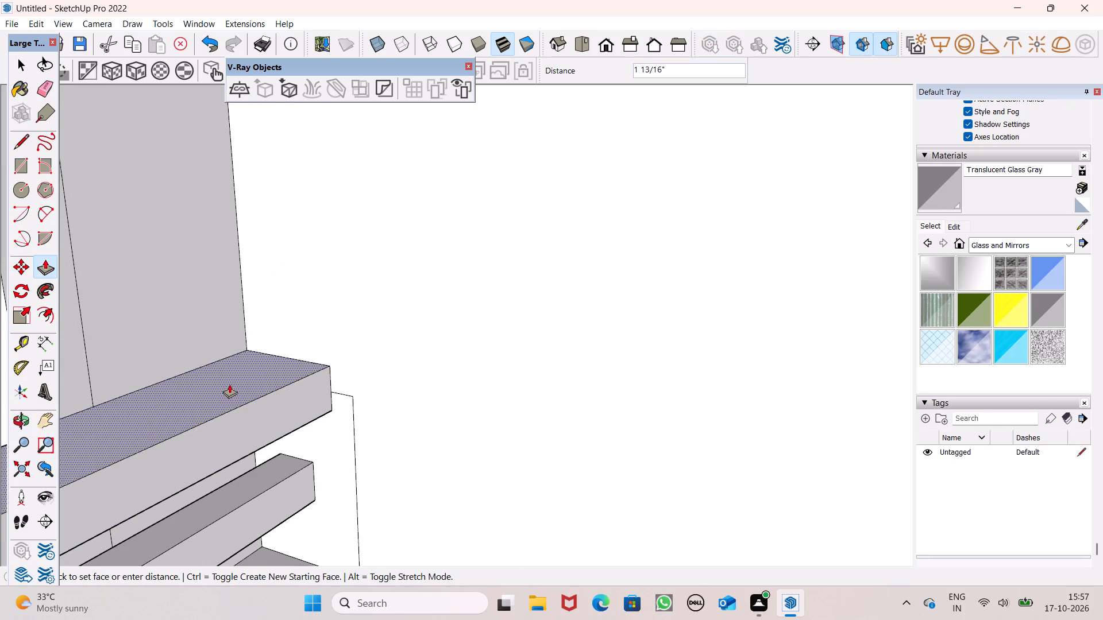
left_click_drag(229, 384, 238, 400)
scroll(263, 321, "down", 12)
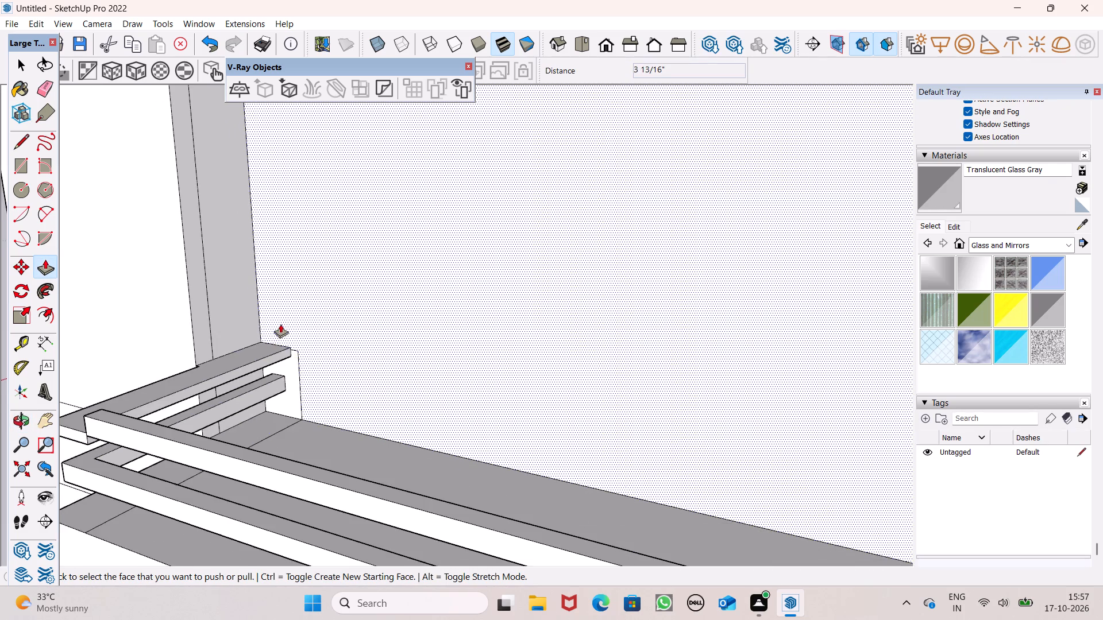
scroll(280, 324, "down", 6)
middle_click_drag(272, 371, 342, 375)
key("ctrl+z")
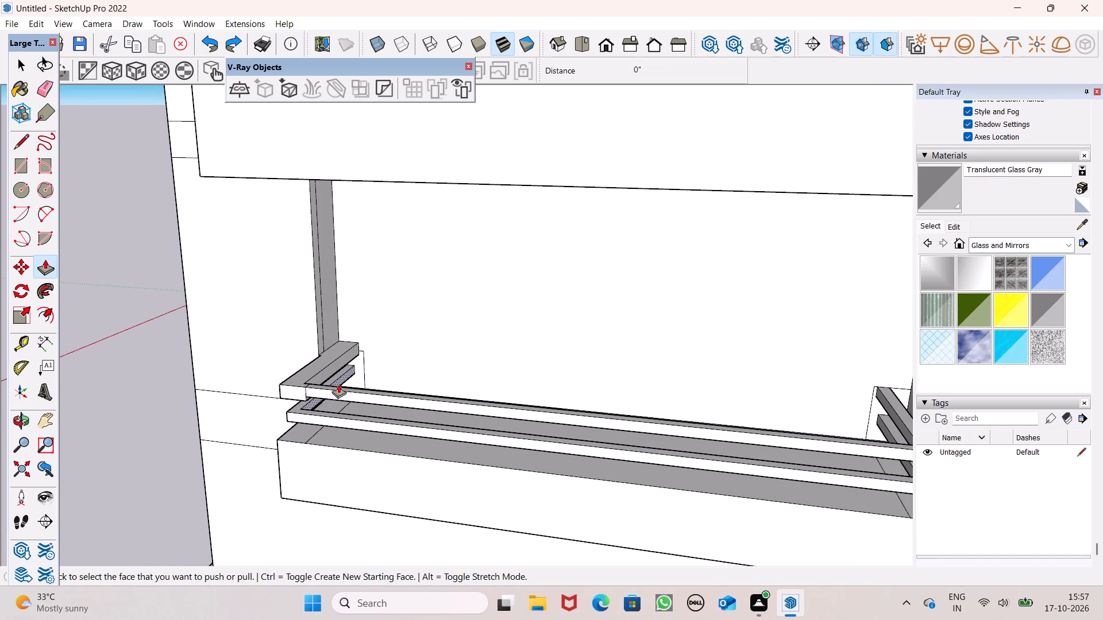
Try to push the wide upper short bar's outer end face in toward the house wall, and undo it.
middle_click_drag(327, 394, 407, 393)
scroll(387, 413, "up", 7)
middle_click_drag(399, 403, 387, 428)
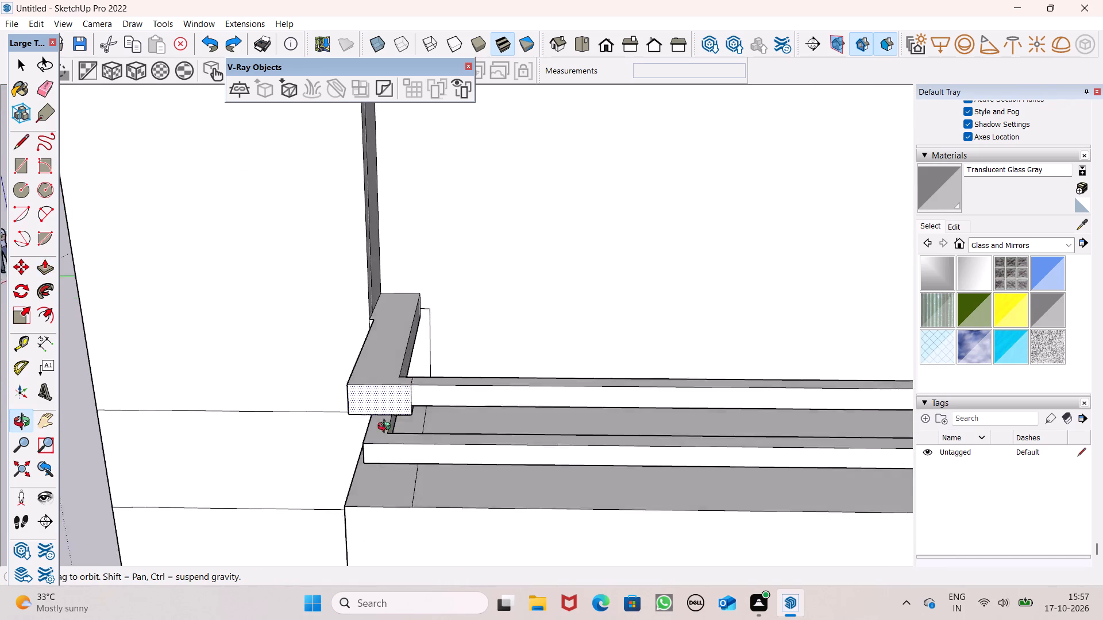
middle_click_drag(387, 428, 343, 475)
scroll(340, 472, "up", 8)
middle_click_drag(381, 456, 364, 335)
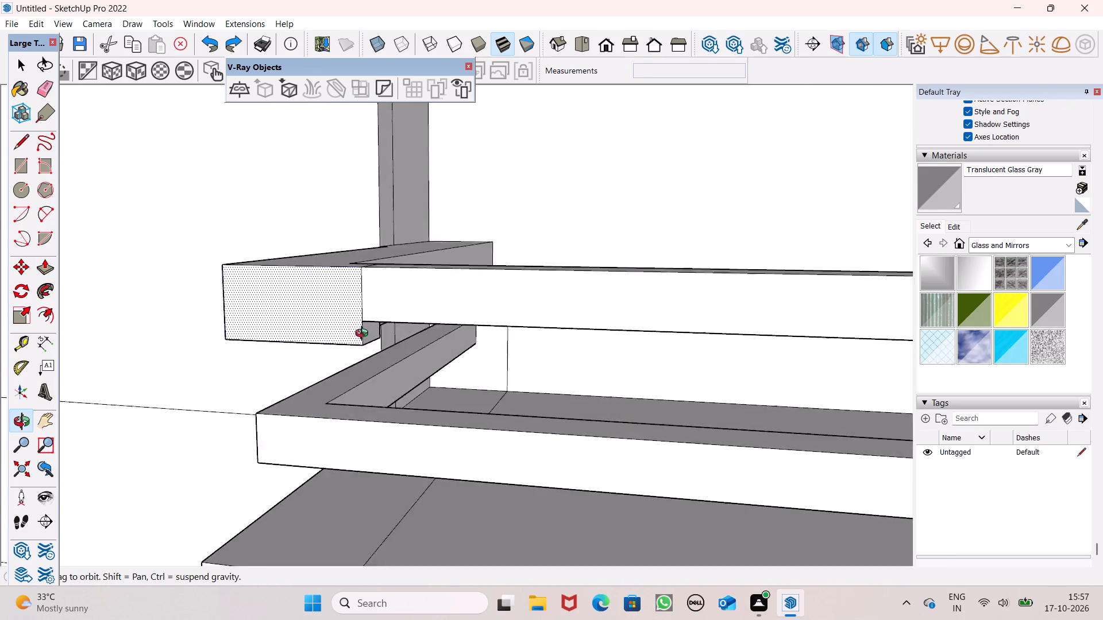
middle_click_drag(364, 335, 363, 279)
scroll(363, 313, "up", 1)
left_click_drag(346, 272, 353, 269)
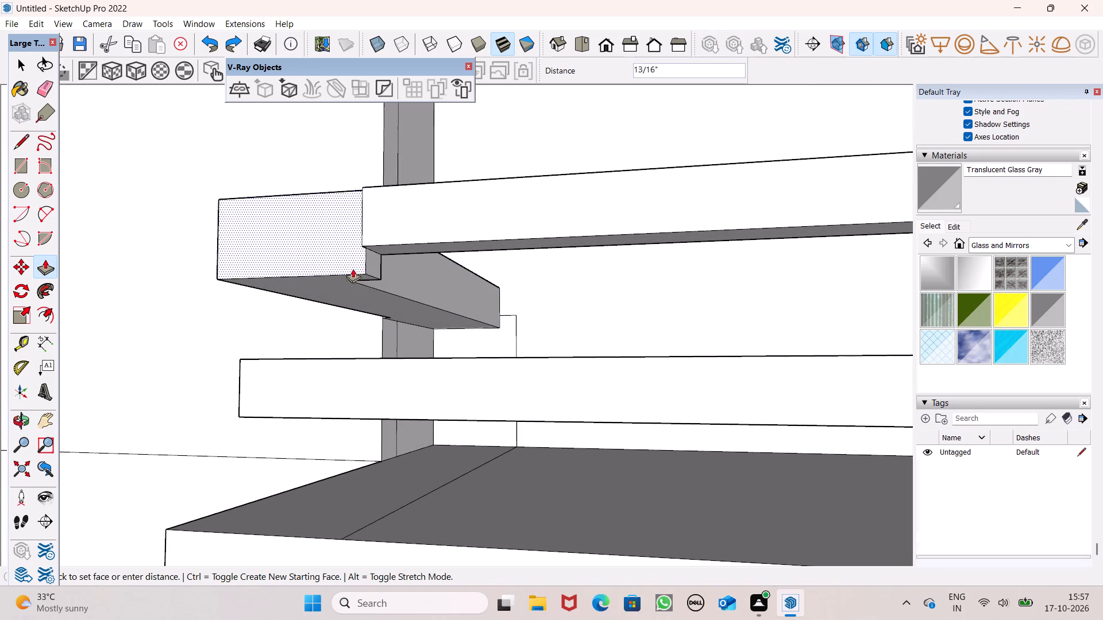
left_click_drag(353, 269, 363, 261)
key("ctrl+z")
Push the upper short bar's underside up 2" so that it is flush with the bottom of the long bar.
left_click_drag(328, 284, 380, 241)
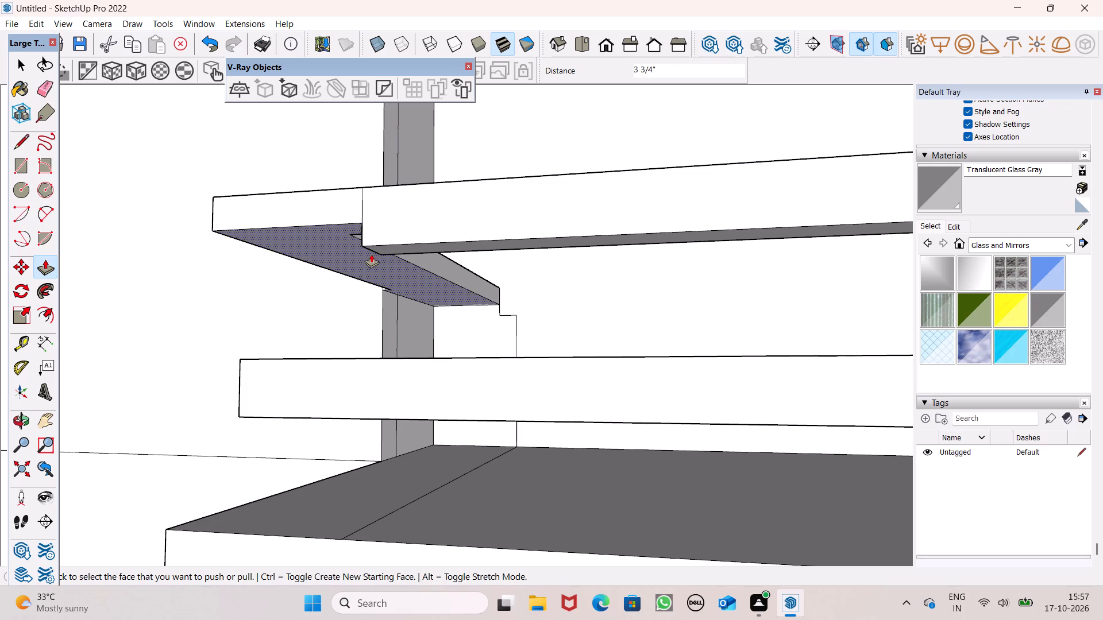
key("ctrl+z")
left_click_drag(350, 279, 380, 243)
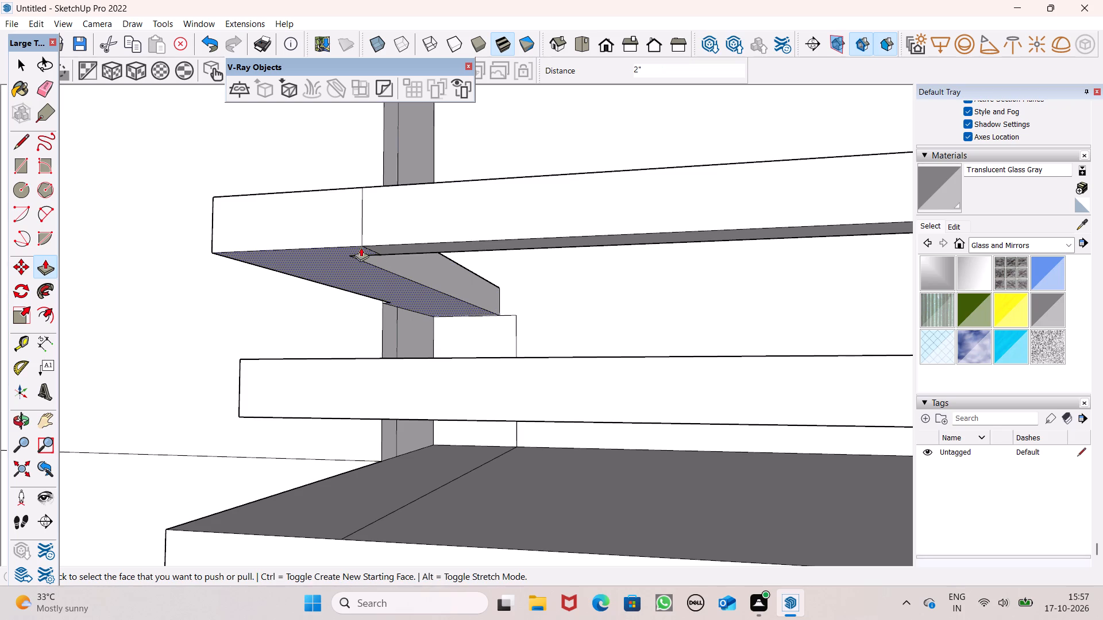
Push the outer side face of the upper short bar inward about 1 9/16" to narrow the bar.
middle_click_drag(270, 311, 394, 433)
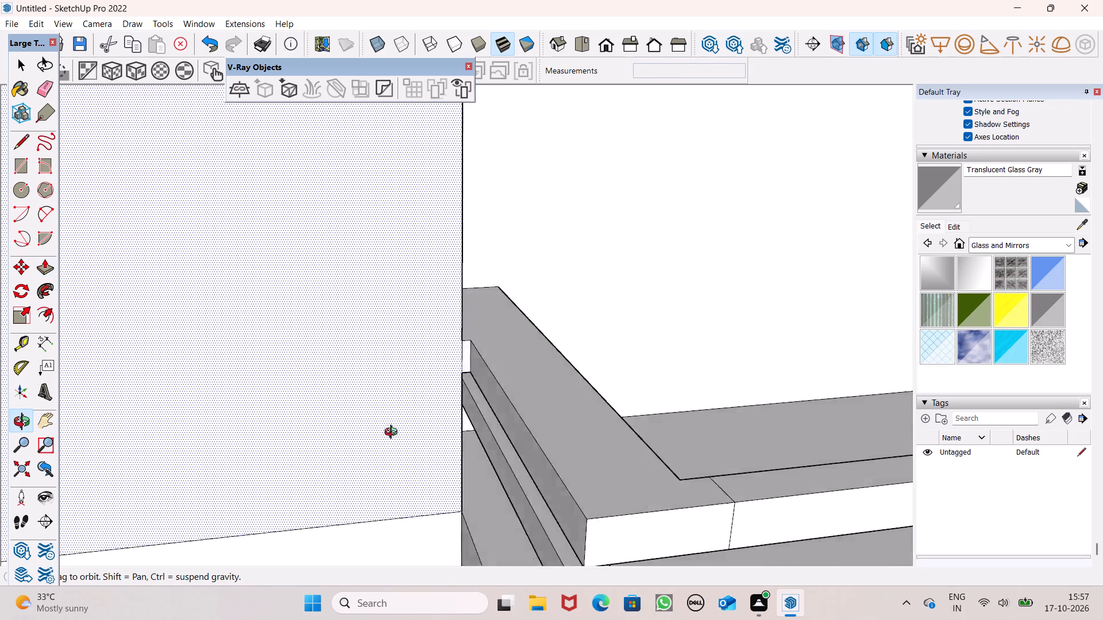
middle_click_drag(394, 433, 341, 432)
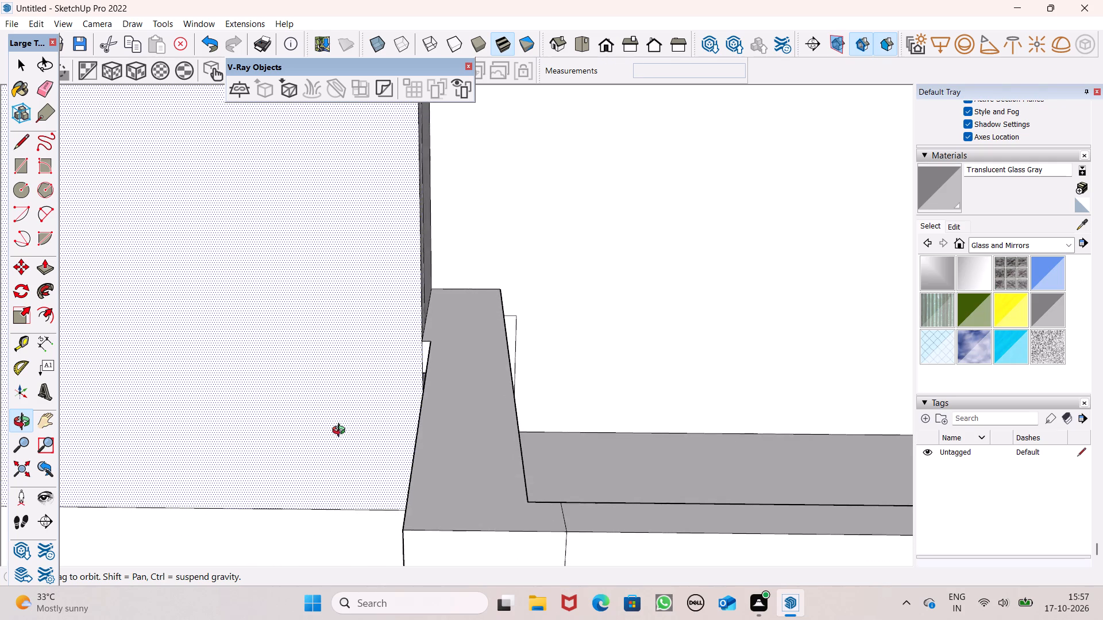
middle_click_drag(341, 432, 433, 394)
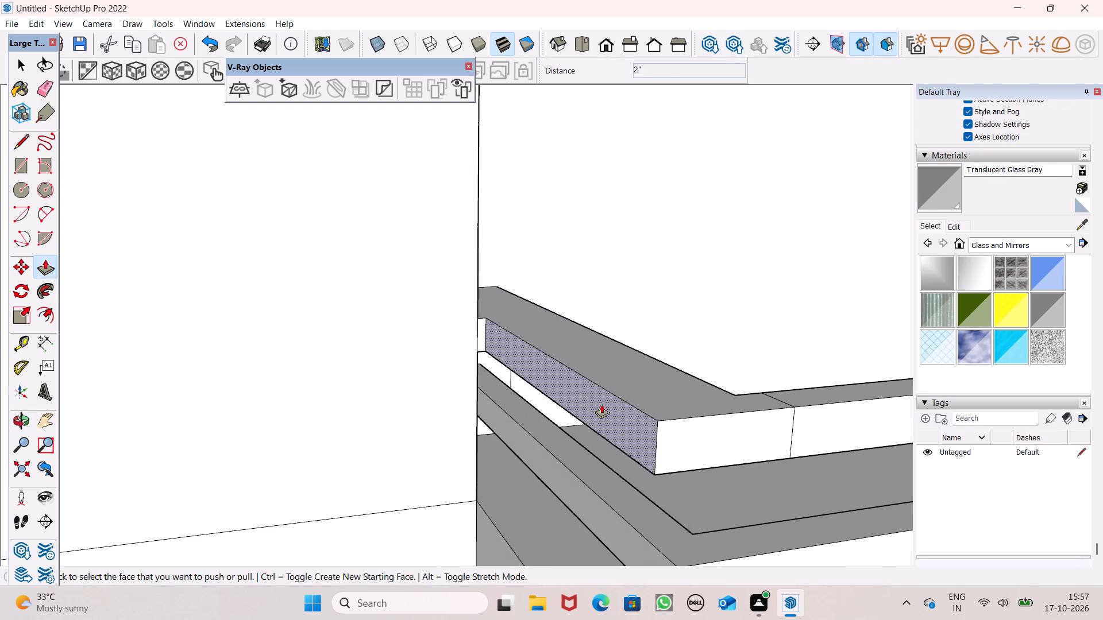
left_click_drag(601, 404, 618, 404)
Erase the seam edges on the top and front faces where the upper short bar meets the long bar.
scroll(610, 339, "down", 6)
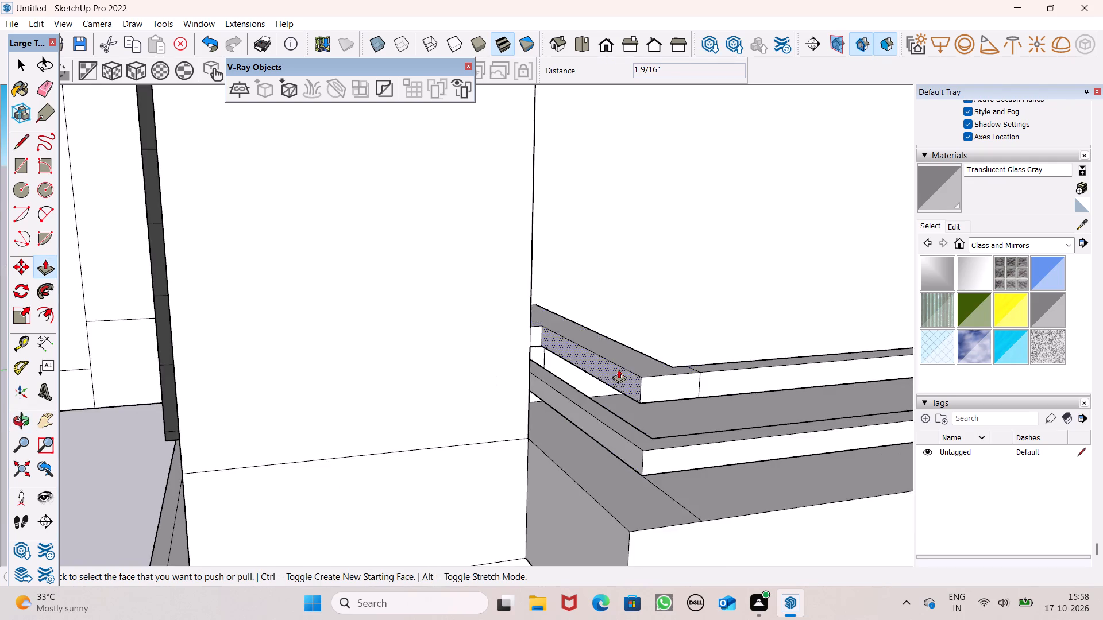
middle_click_drag(618, 377, 527, 453)
scroll(418, 301, "down", 2)
scroll(479, 359, "down", 4)
middle_click_drag(502, 405, 404, 430)
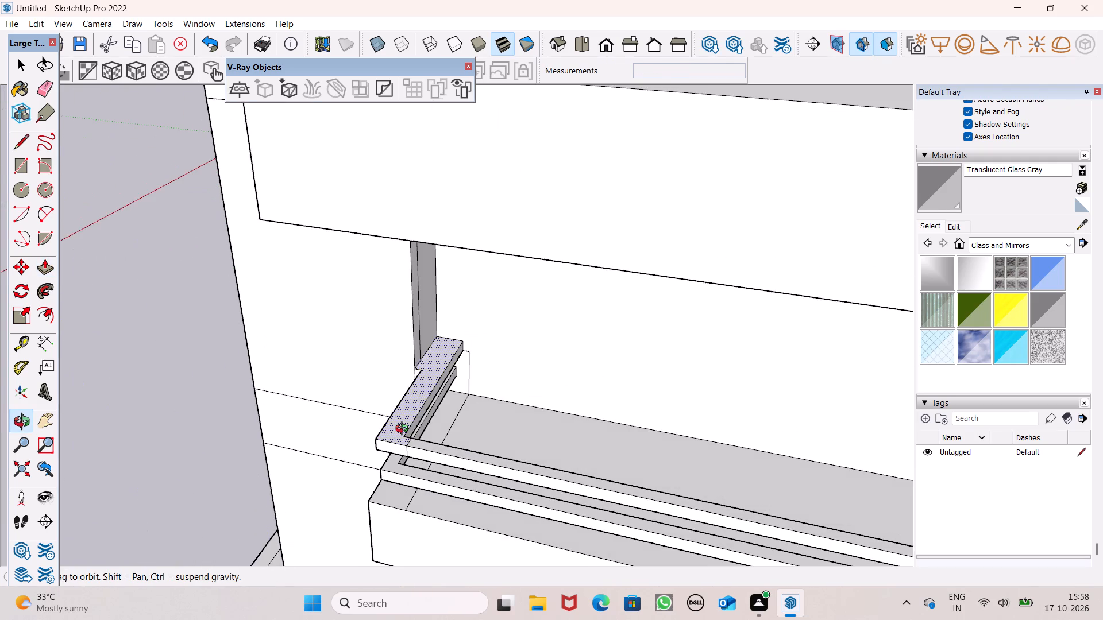
middle_click_drag(404, 430, 404, 429)
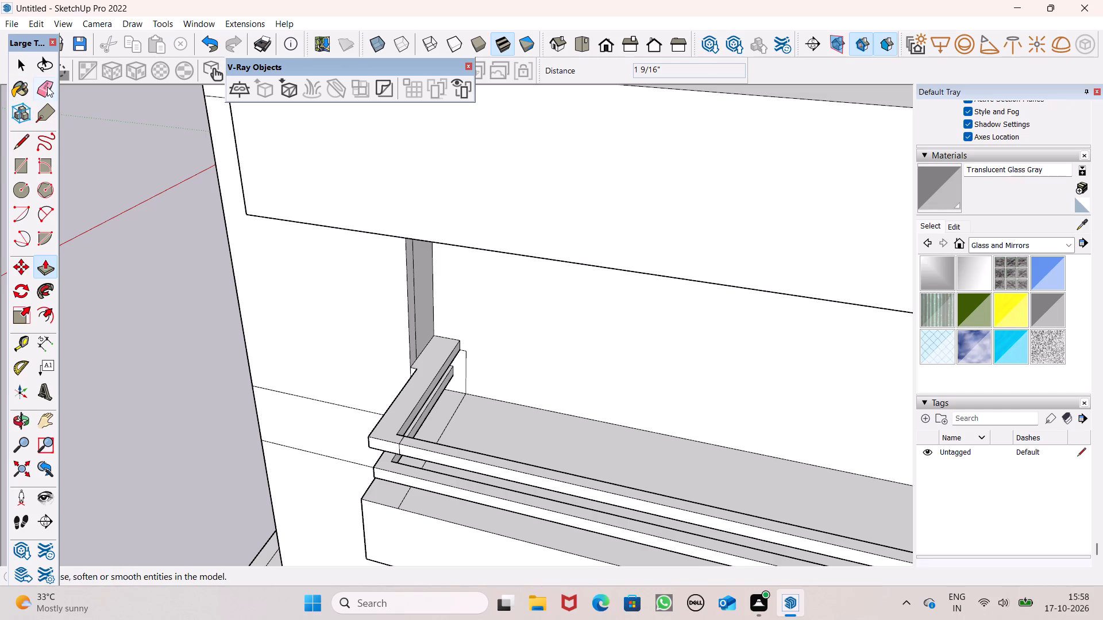
left_click(47, 87)
scroll(308, 396, "up", 6)
scroll(542, 489, "up", 2)
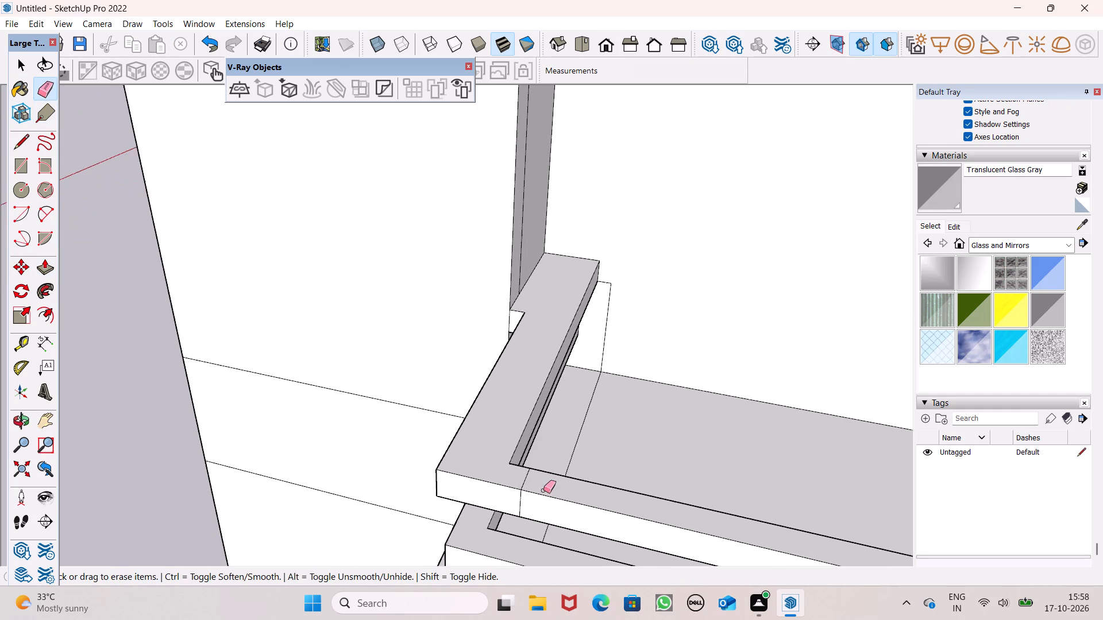
scroll(543, 490, "up", 3)
left_click_drag(499, 491, 515, 489)
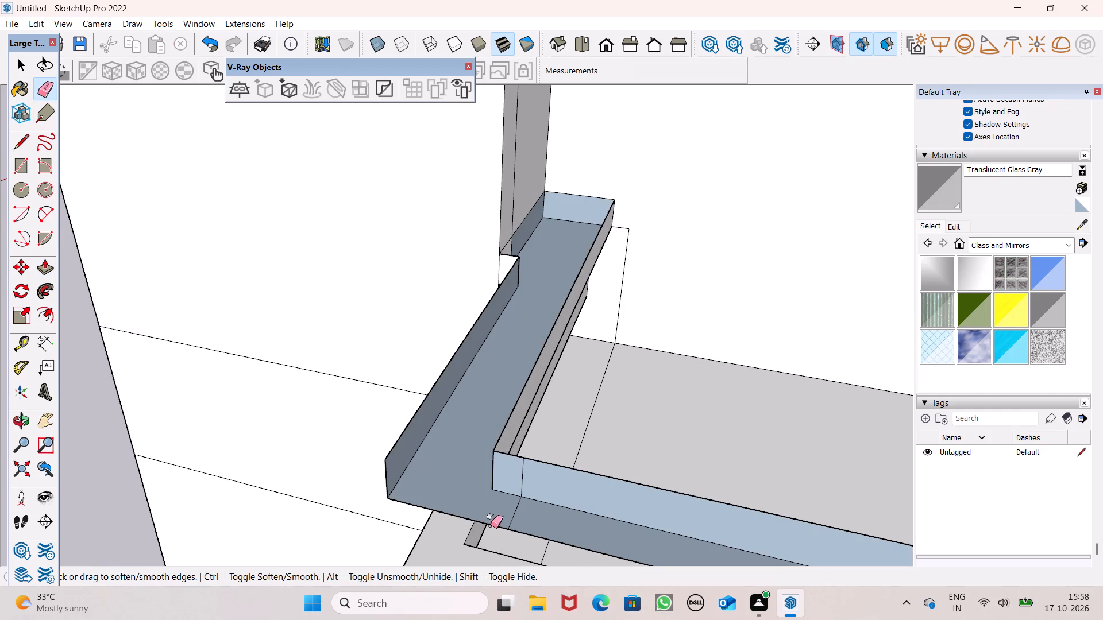
key("ctrl+z")
scroll(530, 532, "up", 7)
left_click_drag(503, 495, 488, 492)
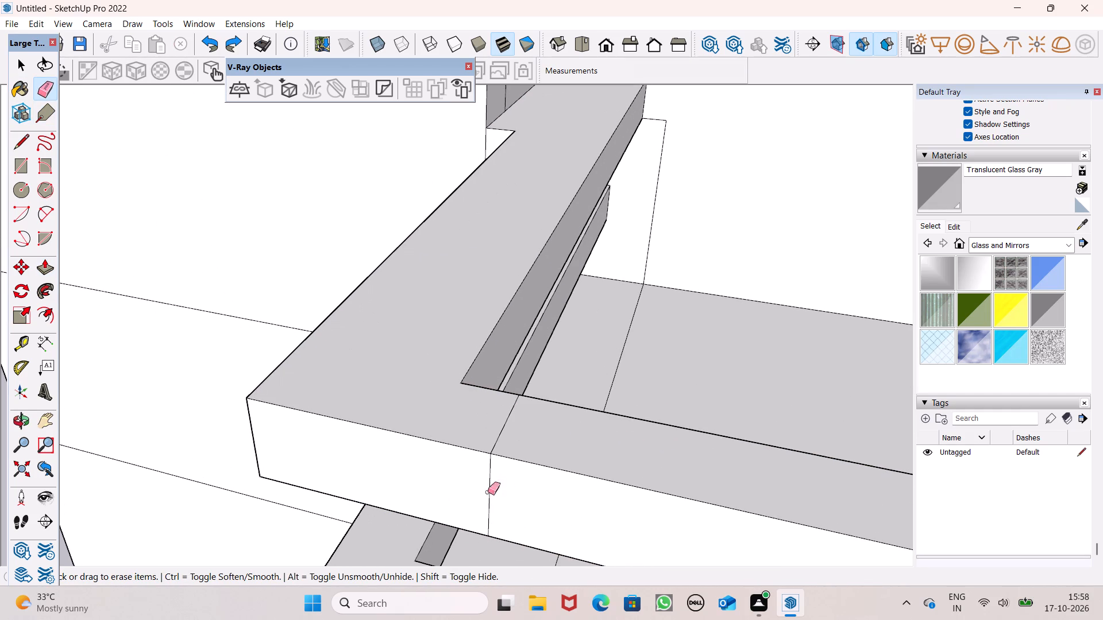
left_click_drag(488, 492, 469, 478)
left_click_drag(499, 445, 496, 439)
left_click(490, 470)
scroll(500, 420, "down", 1)
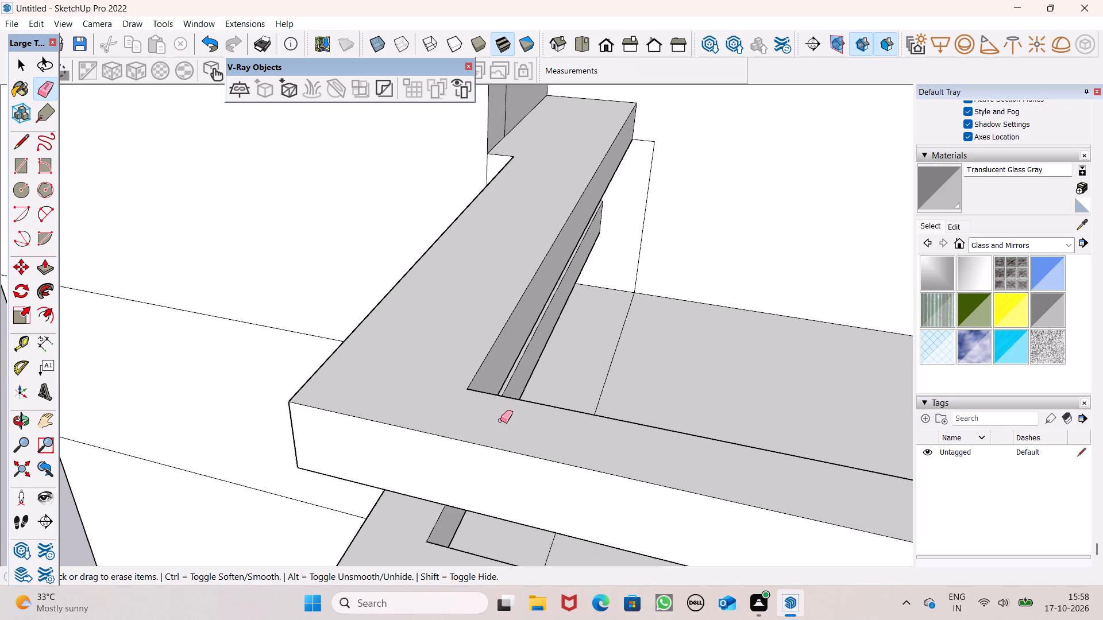
Erase the remaining seam edges on the inner side and underside of the upper long bar at the same corner.
scroll(500, 420, "down", 2)
middle_click_drag(566, 485, 28, 370)
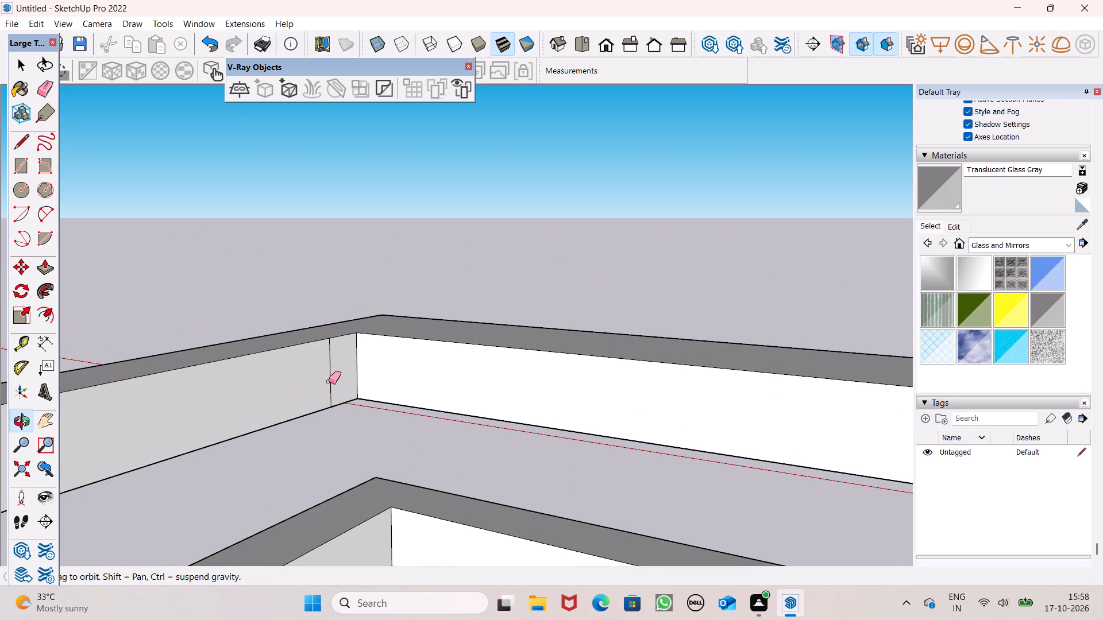
left_click_drag(330, 380, 324, 379)
middle_click_drag(329, 431, 333, 300)
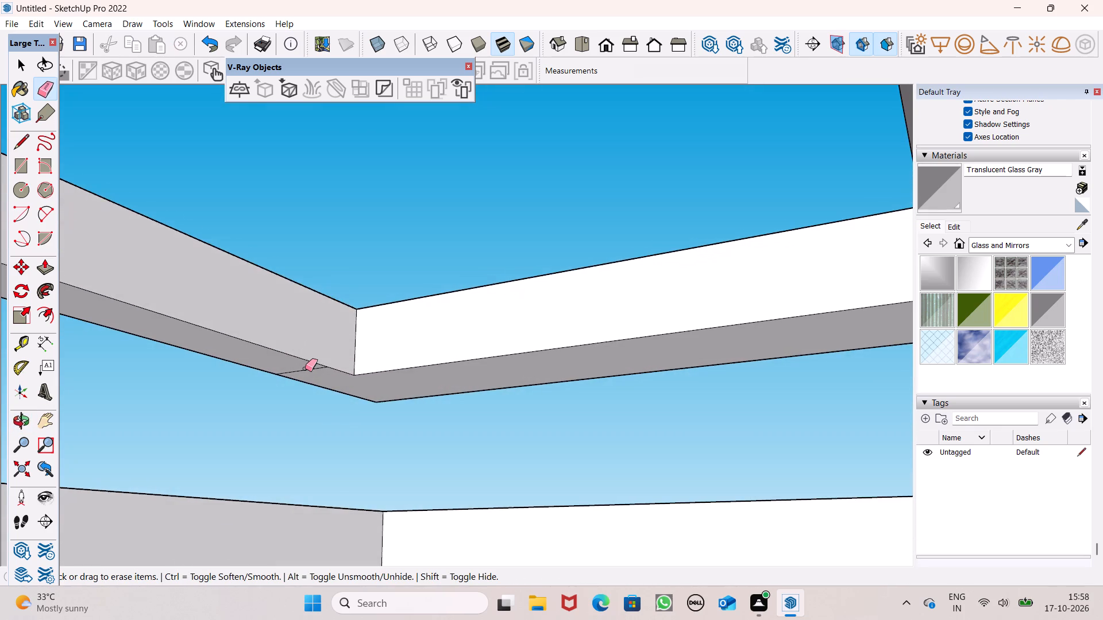
scroll(305, 369, "up", 6)
left_click_drag(303, 370, 304, 379)
Erase the leftover dividing line across the top of the projecting slab below the railing's window-facade end.
scroll(308, 356, "down", 3)
middle_click_drag(310, 362, 329, 480)
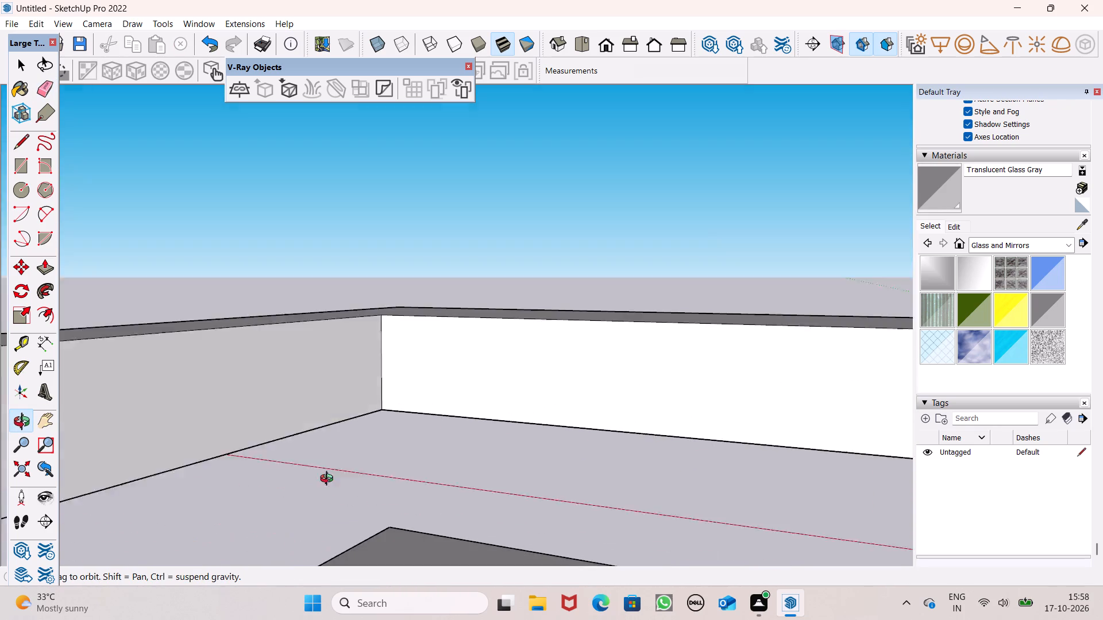
middle_click_drag(329, 480, 351, 499)
scroll(240, 272, "down", 14)
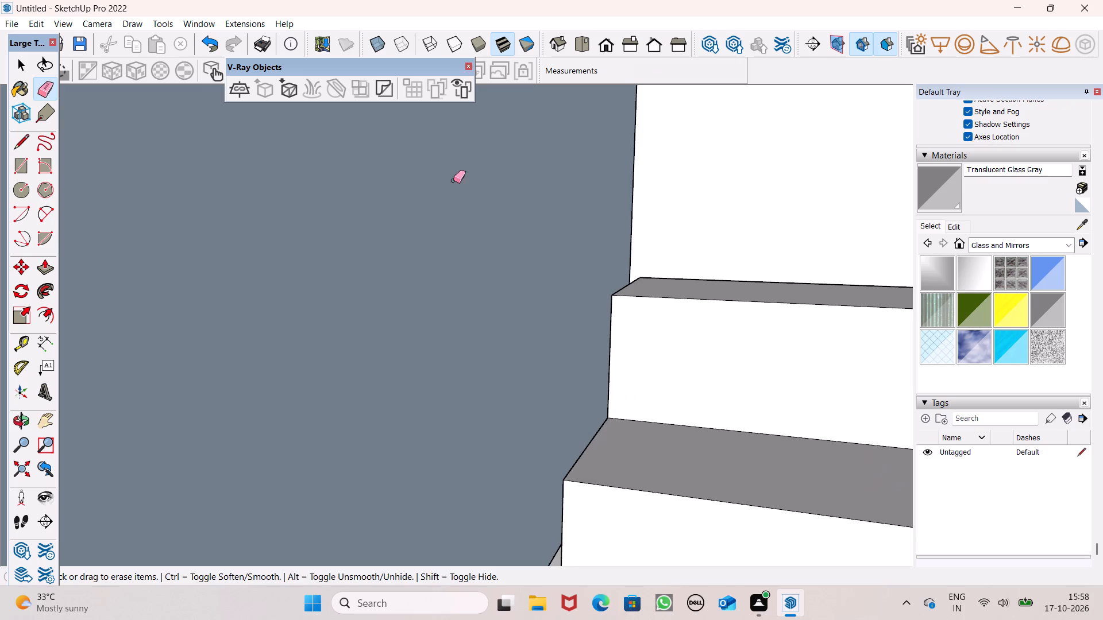
left_click(601, 52)
scroll(435, 280, "down", 8)
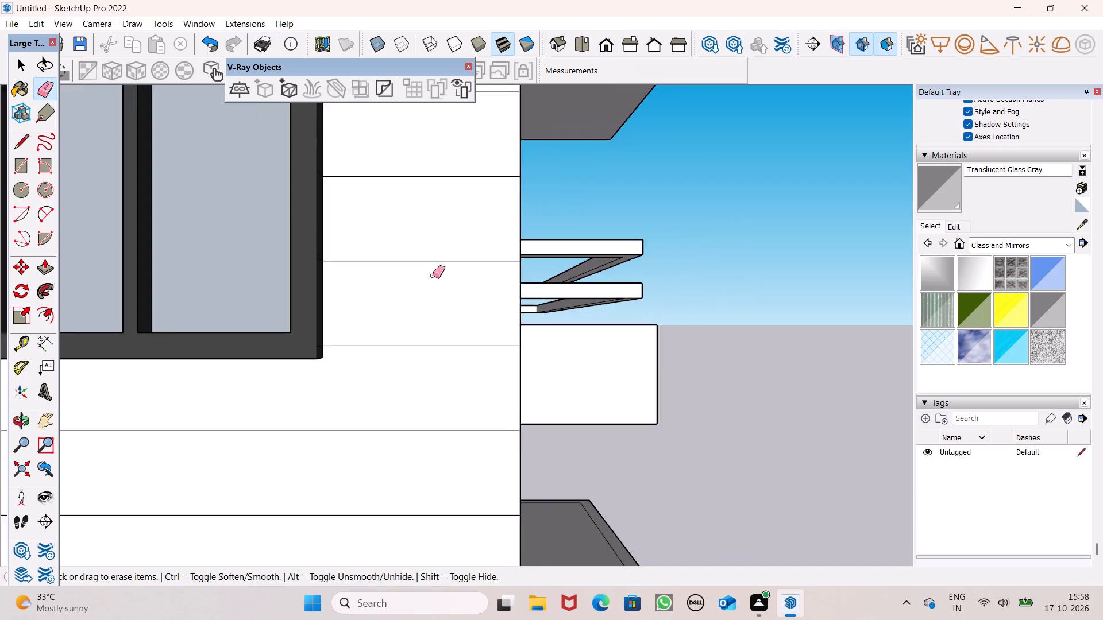
scroll(433, 276, "down", 2)
middle_click_drag(463, 312, 179, 476)
scroll(712, 311, "up", 6)
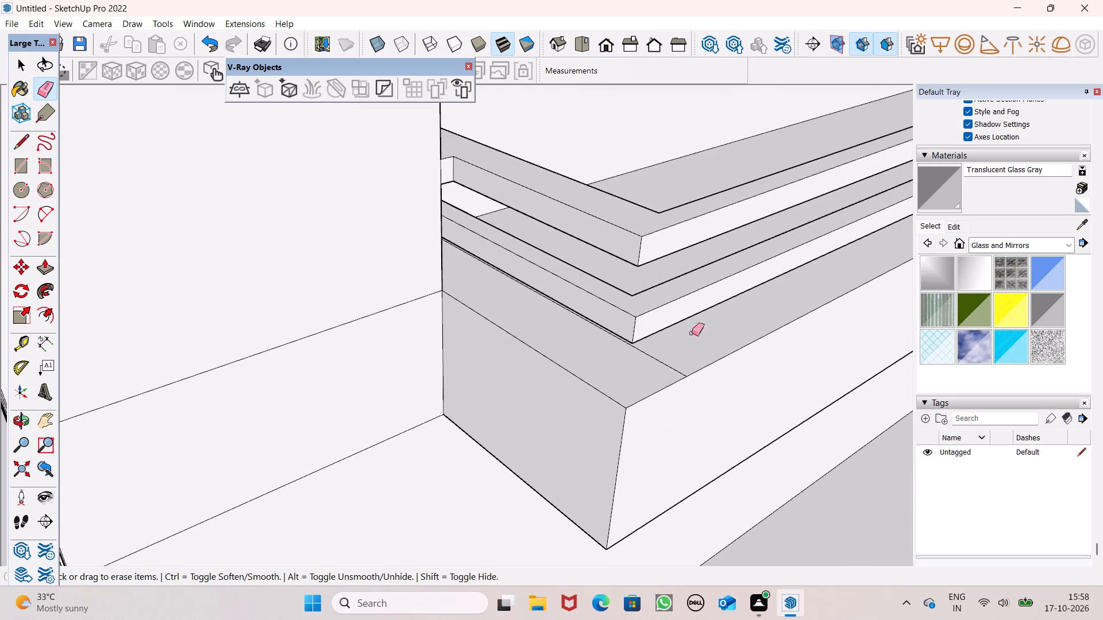
left_click(657, 362)
Erase the stray wall edges beside the short bars and the jamb's dividing line at the railing's window-facade end.
scroll(561, 402, "down", 12)
middle_click_drag(549, 395, 543, 395)
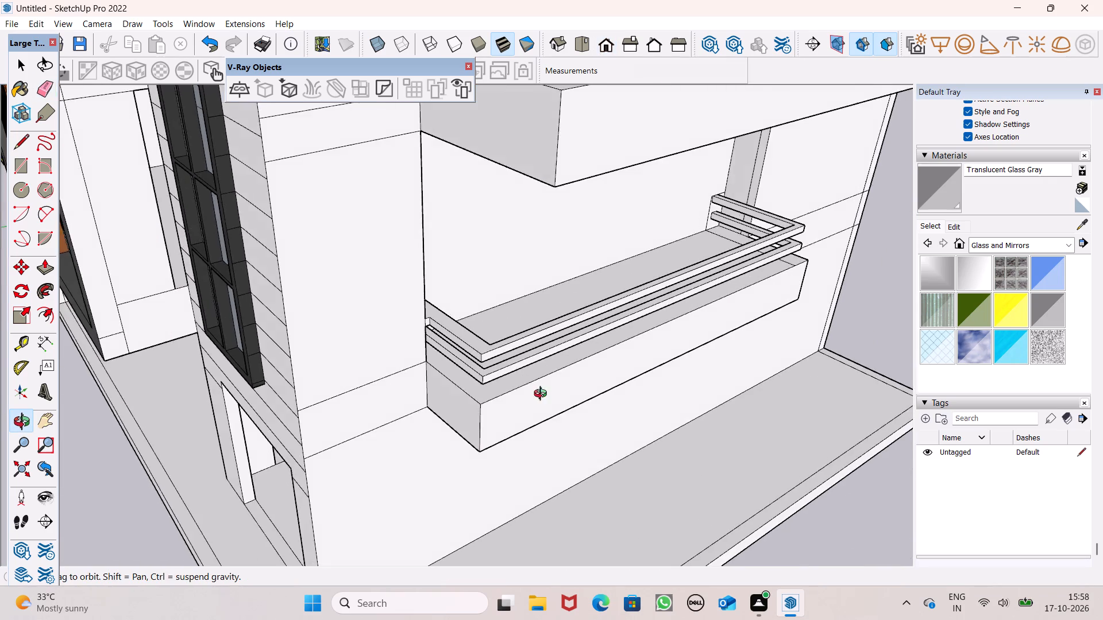
middle_click_drag(543, 395, 233, 363)
scroll(260, 333, "up", 4)
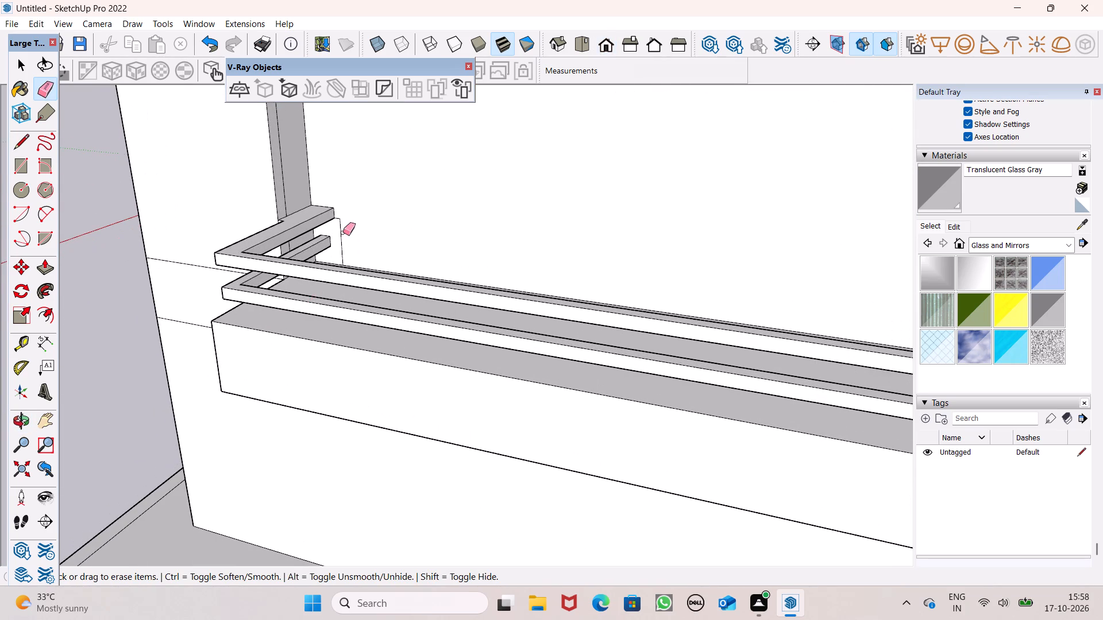
scroll(343, 232, "up", 12)
left_click(371, 219)
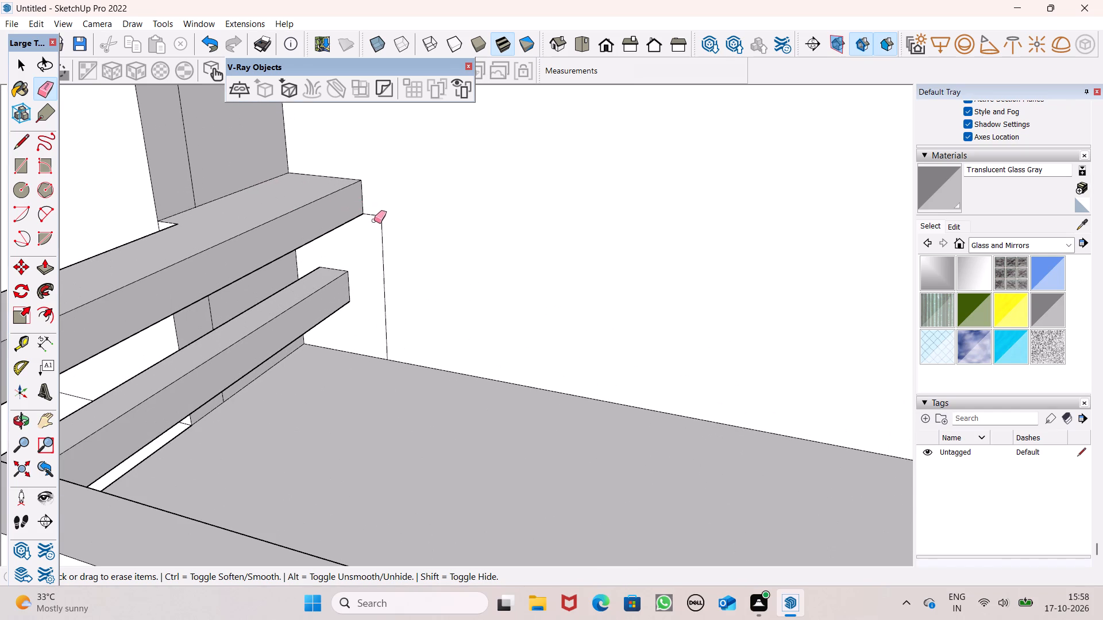
left_click_drag(379, 214, 379, 229)
left_click_drag(217, 146, 187, 164)
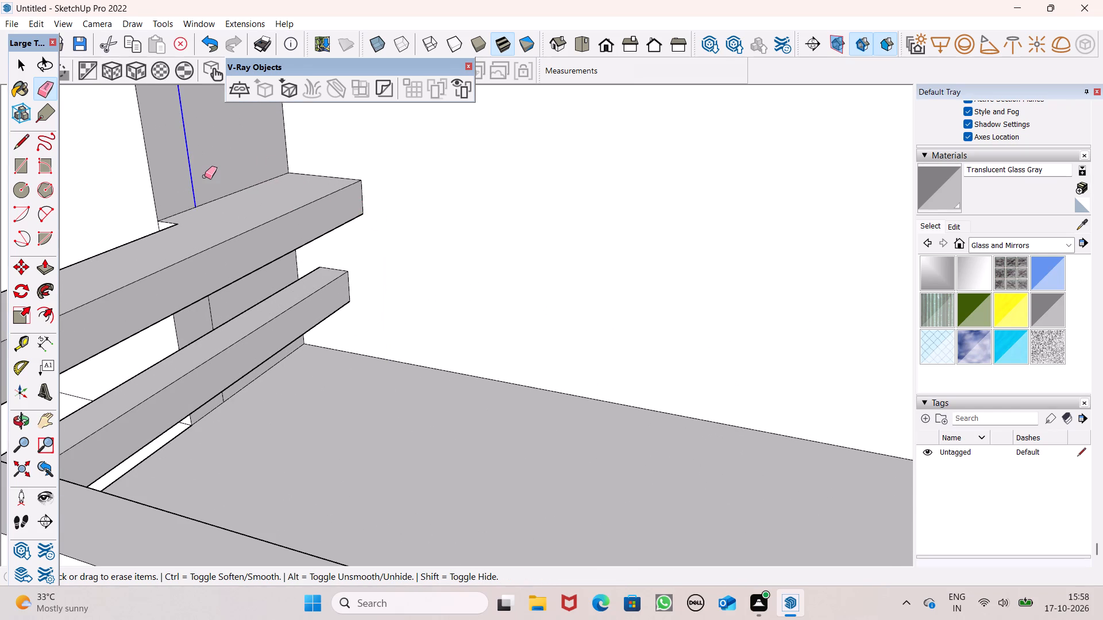
scroll(313, 293, "down", 3)
scroll(276, 321, "up", 6)
left_click(212, 300)
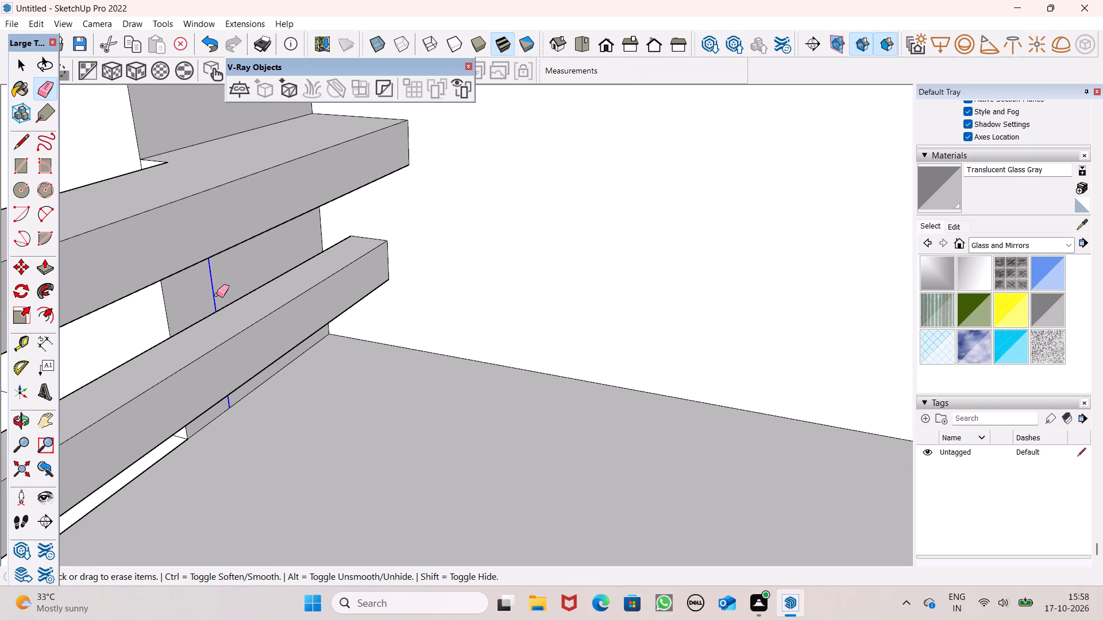
Erase the leftover lines on the wall and across the slab top around the short bars at the railing's opposite end.
scroll(256, 298, "down", 6)
scroll(333, 315, "down", 16)
scroll(786, 448, "up", 2)
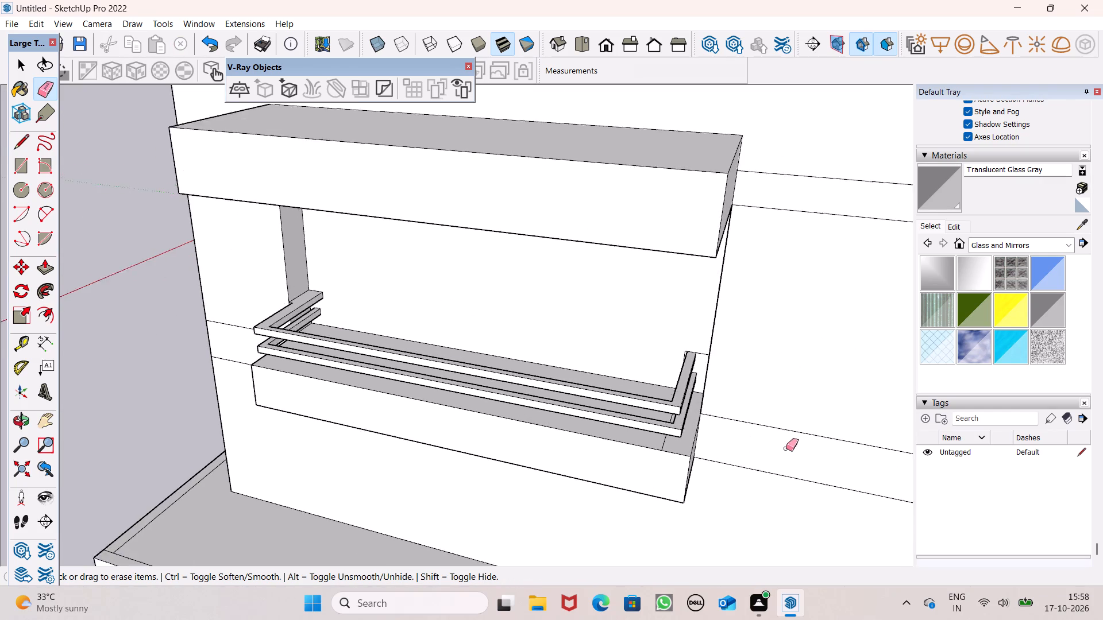
scroll(786, 448, "up", 5)
scroll(660, 378, "up", 7)
scroll(552, 257, "up", 4)
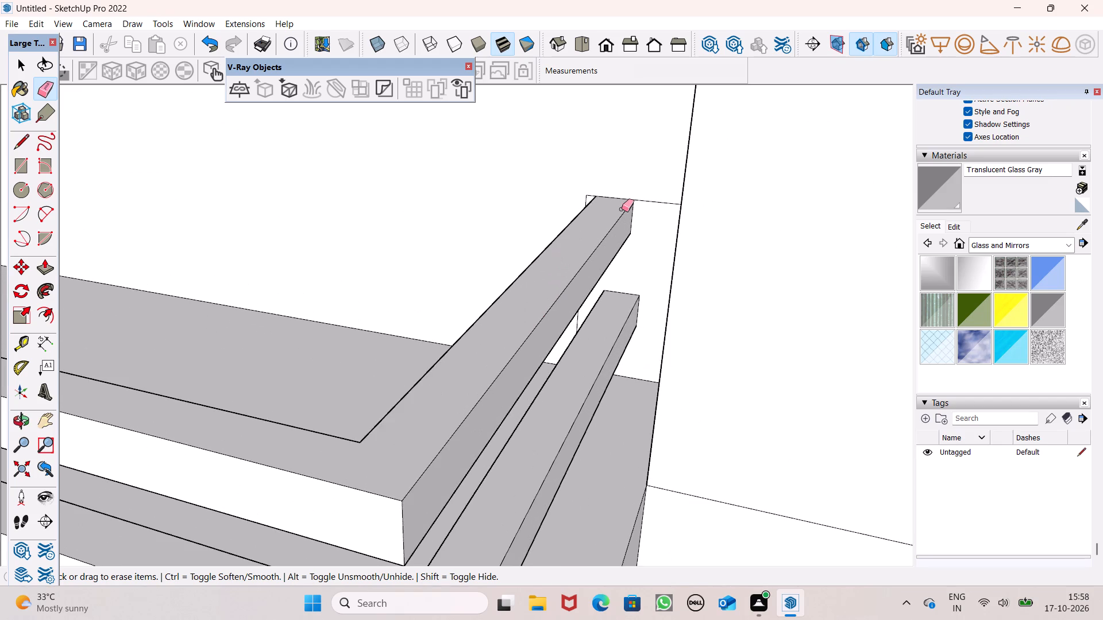
scroll(621, 210, "up", 6)
left_click_drag(661, 200, 666, 197)
middle_click_drag(616, 245, 801, 252)
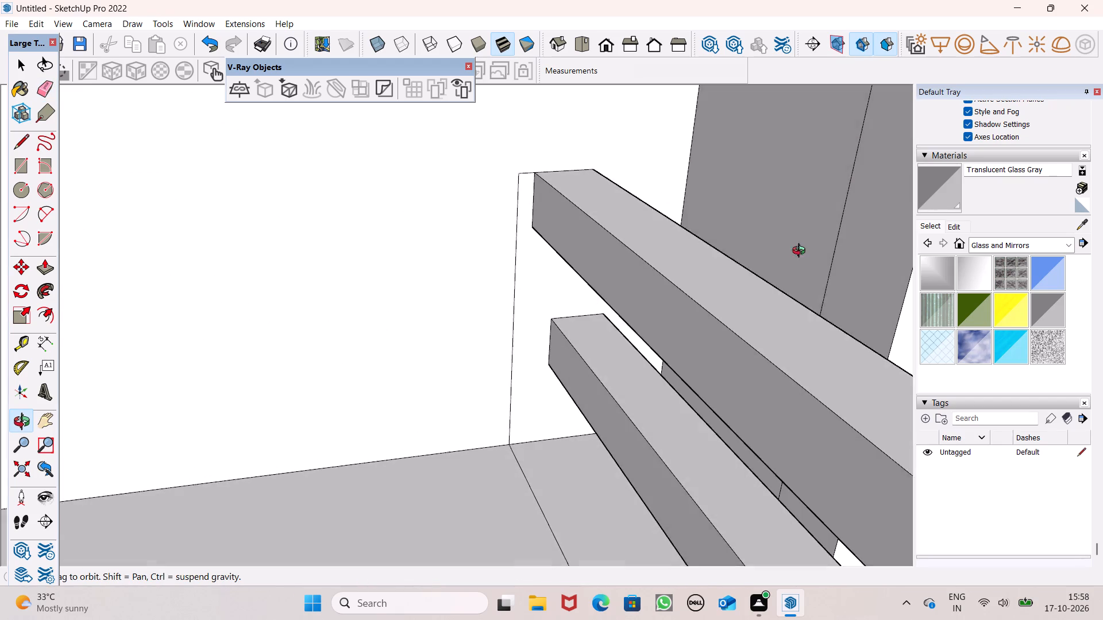
middle_click_drag(801, 252, 805, 242)
left_click_drag(520, 176, 515, 176)
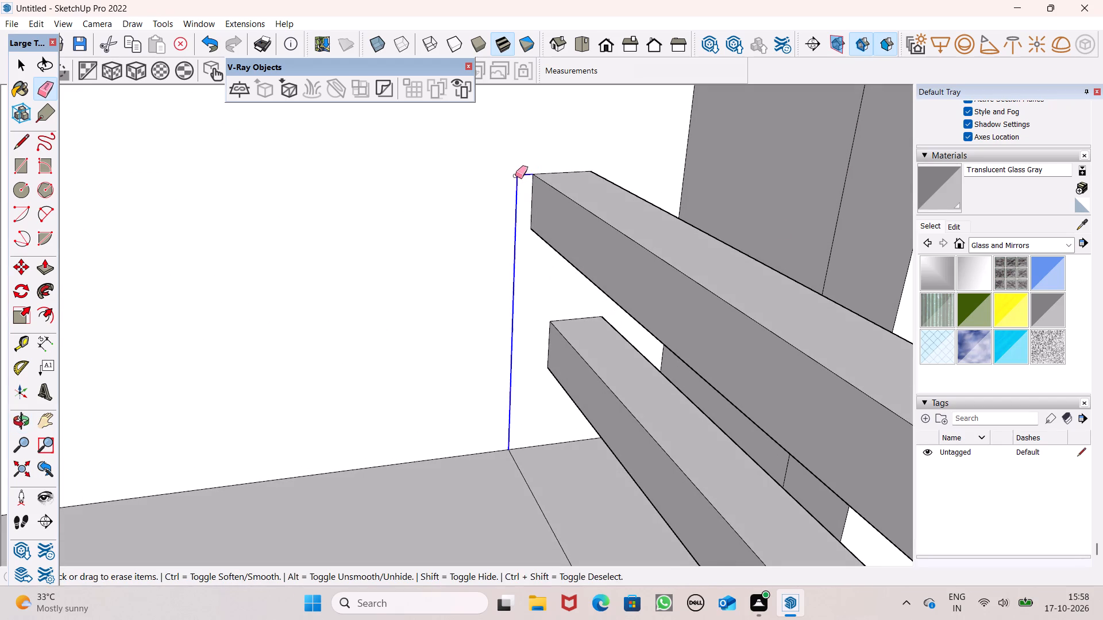
left_click_drag(515, 176, 513, 189)
left_click_drag(522, 451, 515, 473)
Examine the side wall's slabs and cleaned railing from several angles around to the front facade.
scroll(491, 328, "down", 2)
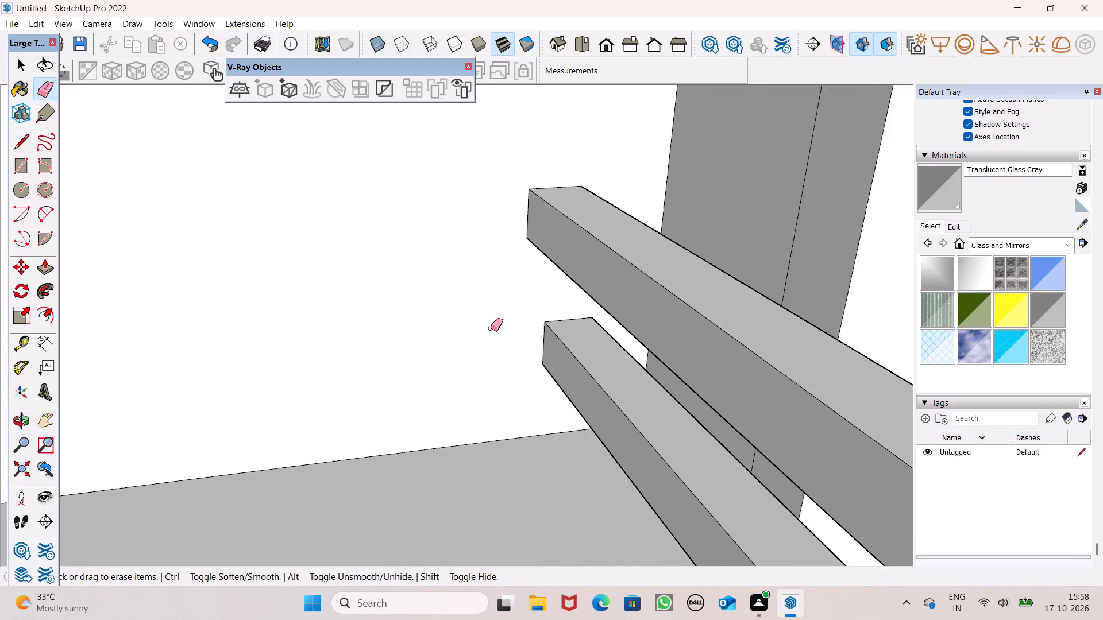
scroll(491, 328, "down", 16)
scroll(556, 343, "down", 10)
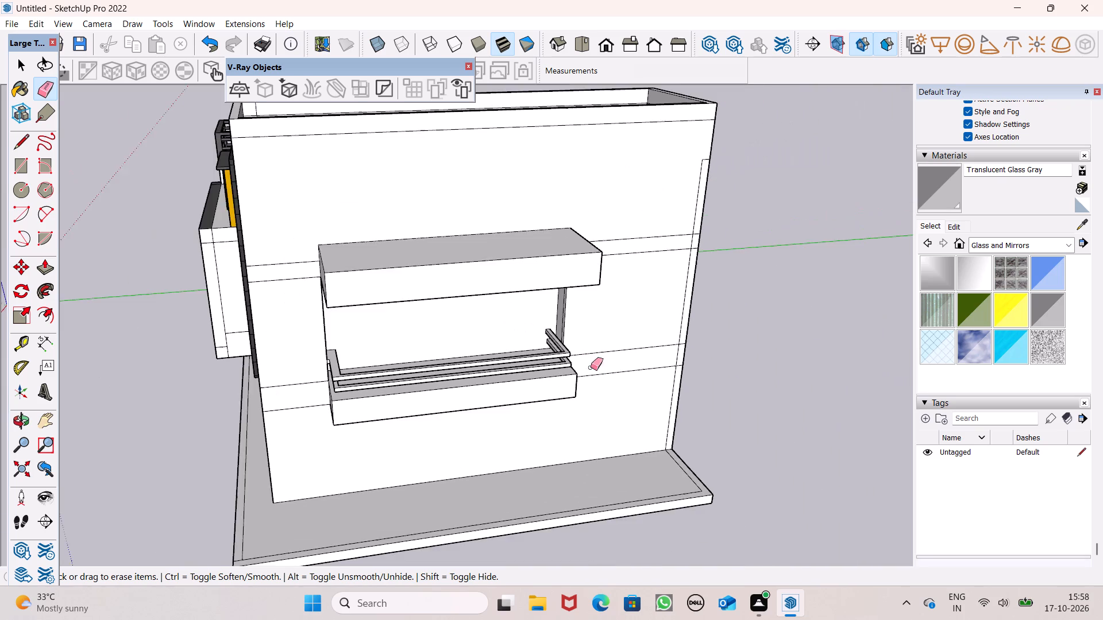
middle_click_drag(564, 418, 669, 334)
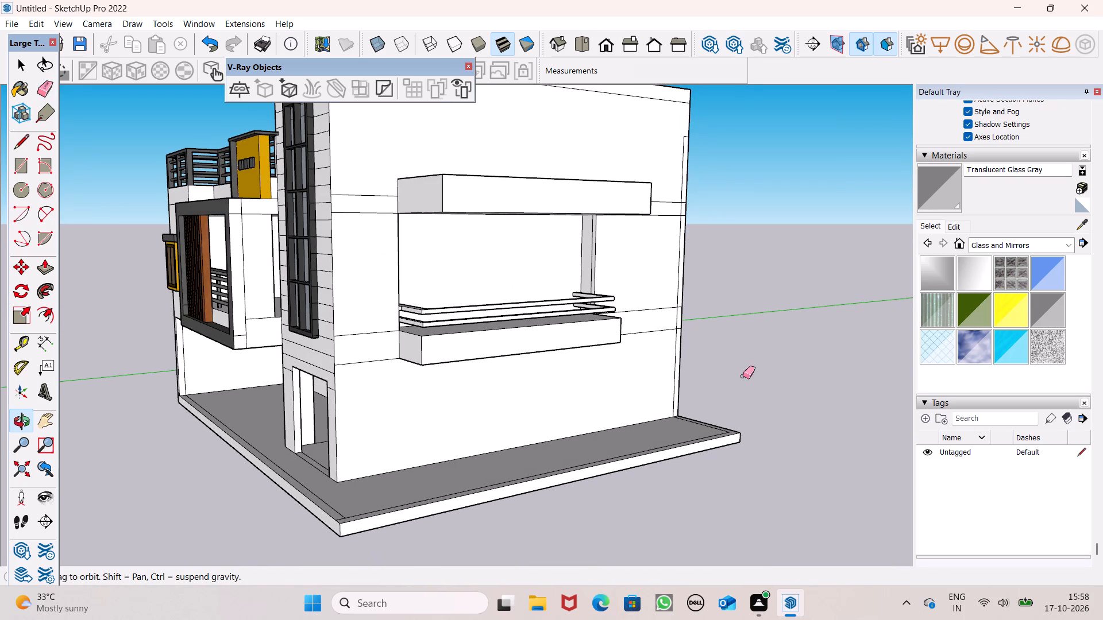
scroll(606, 327, "up", 6)
scroll(602, 320, "down", 4)
middle_click_drag(599, 342, 279, 476)
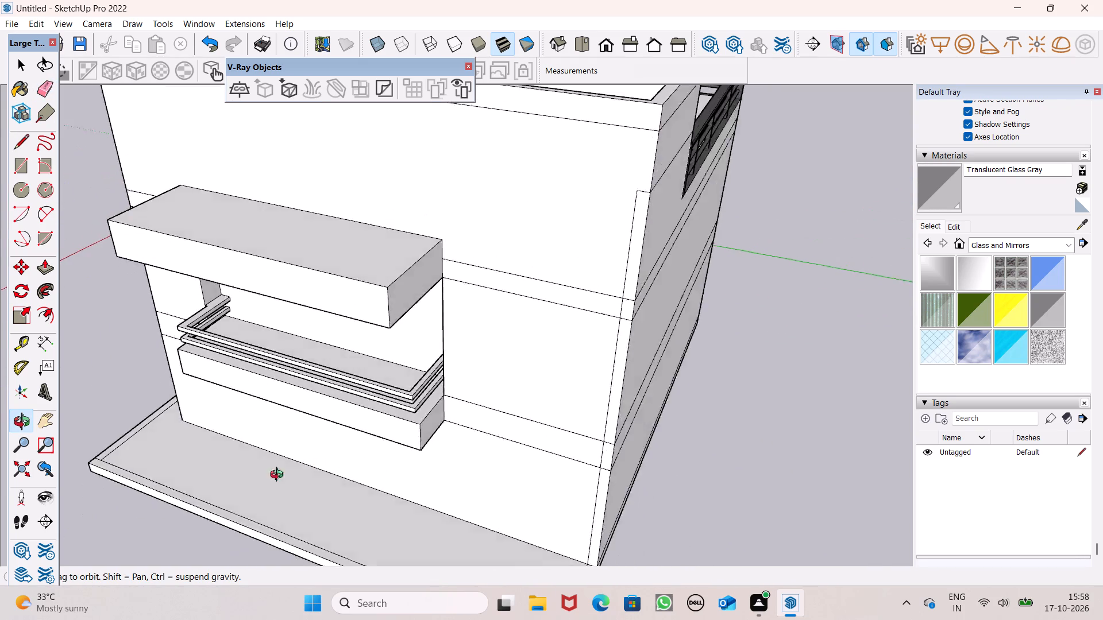
middle_click_drag(279, 476, 517, 388)
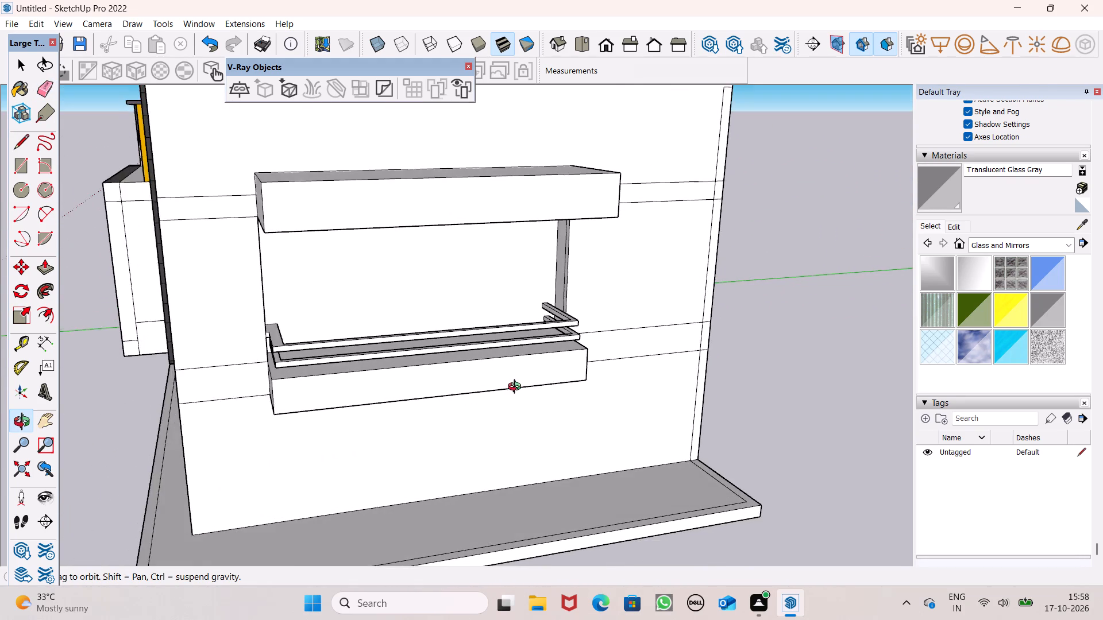
middle_click_drag(517, 388, 808, 379)
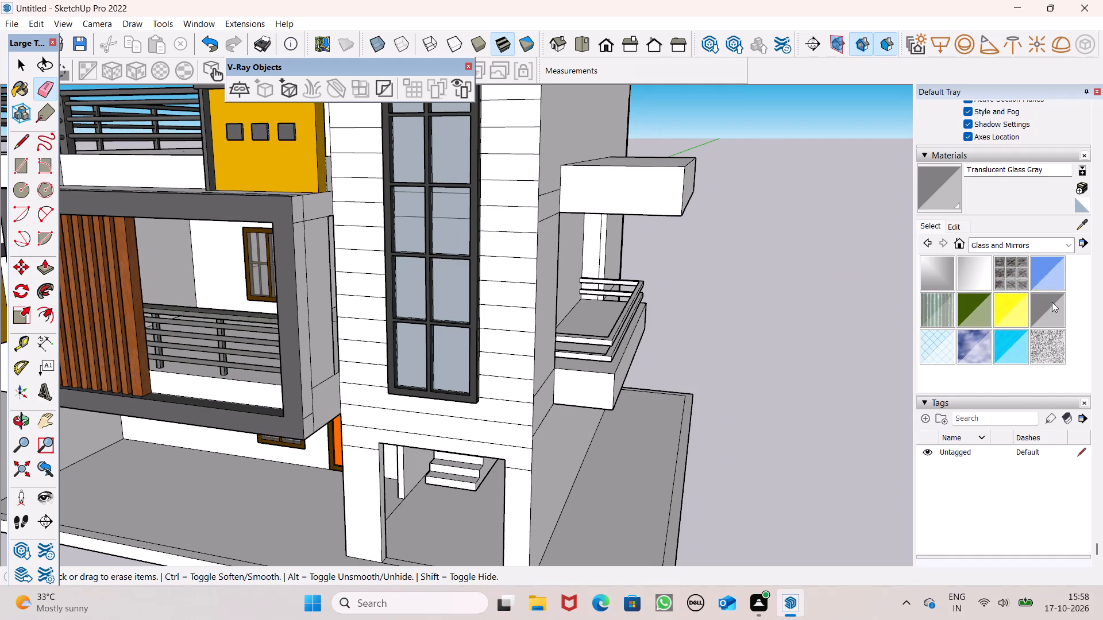
Paint the upper railing bar's top and outer faces and the lower bar's top with the Metal Seamed material.
left_click(1040, 249)
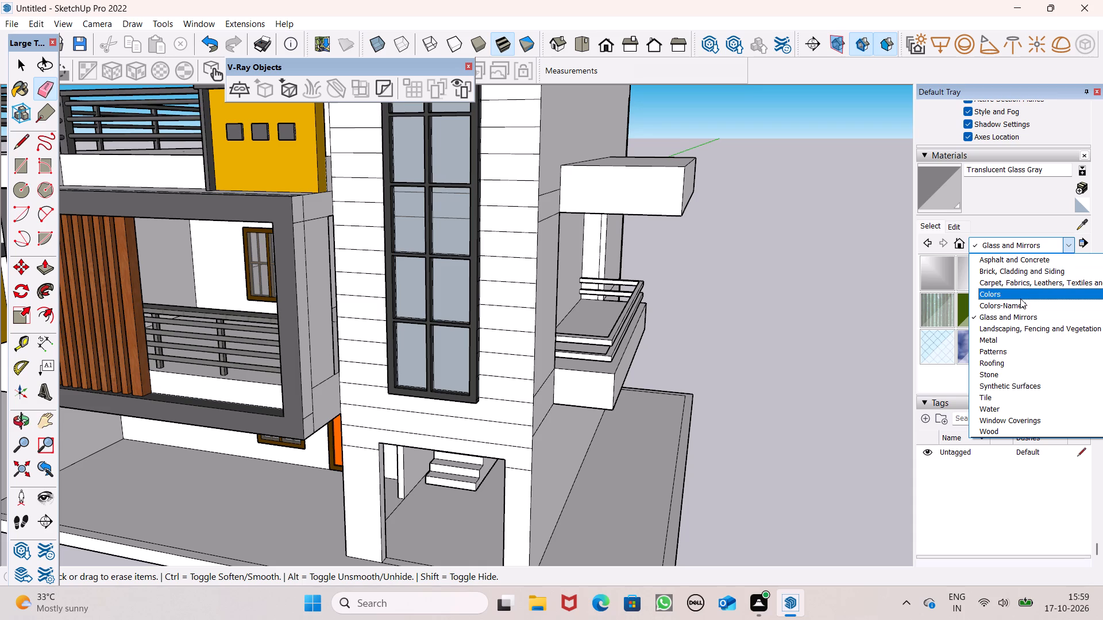
left_click(994, 341)
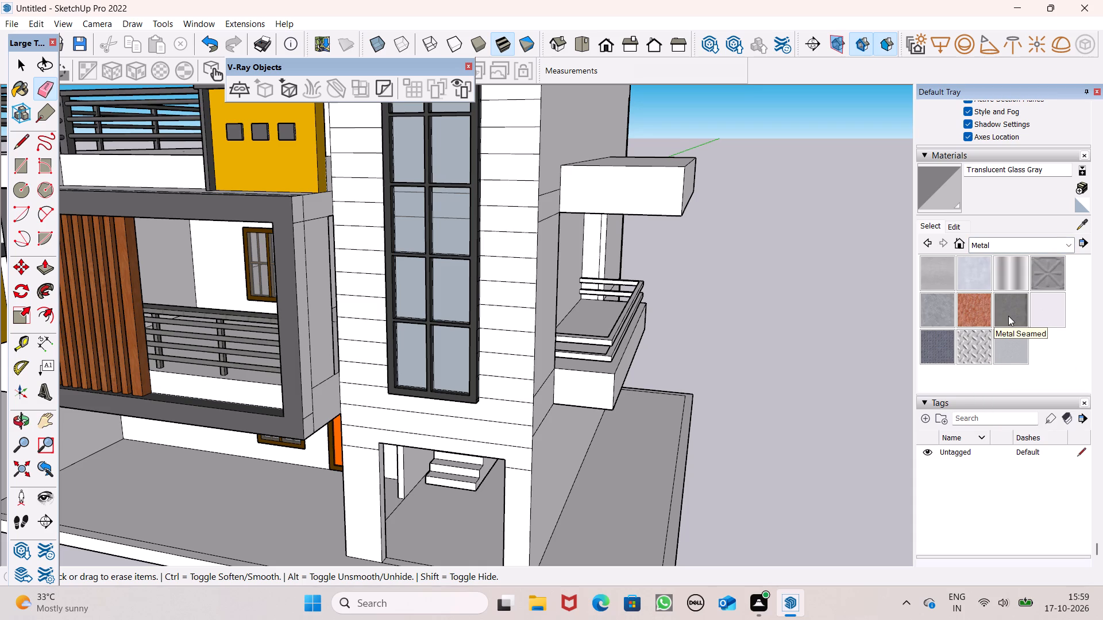
left_click(1008, 316)
scroll(628, 417, "up", 3)
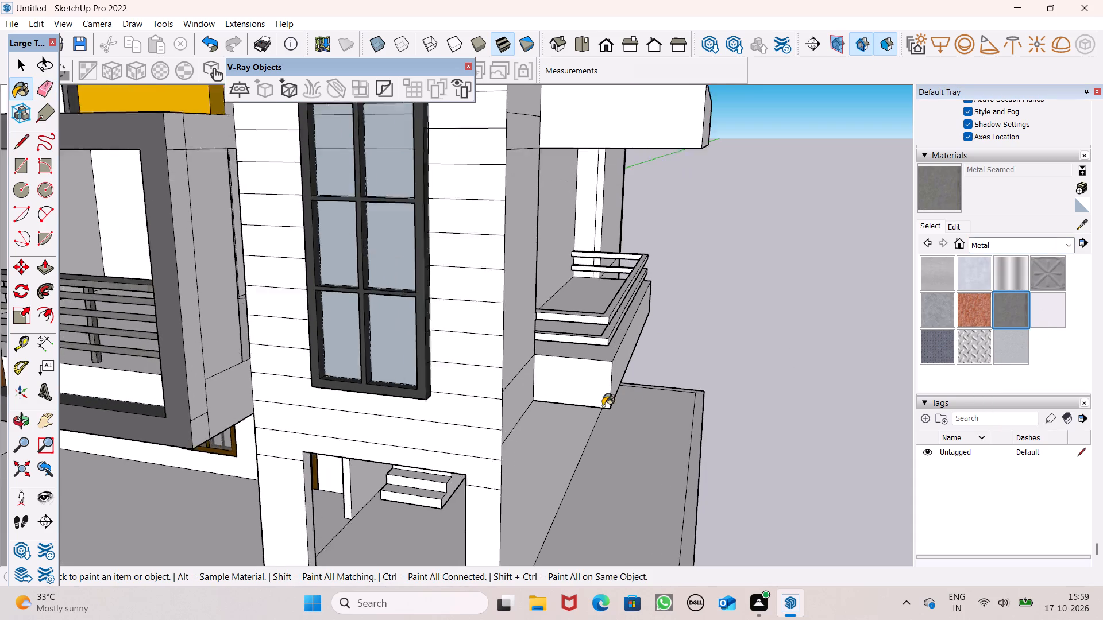
scroll(603, 406, "up", 3)
scroll(666, 250, "up", 5)
scroll(666, 255, "down", 2)
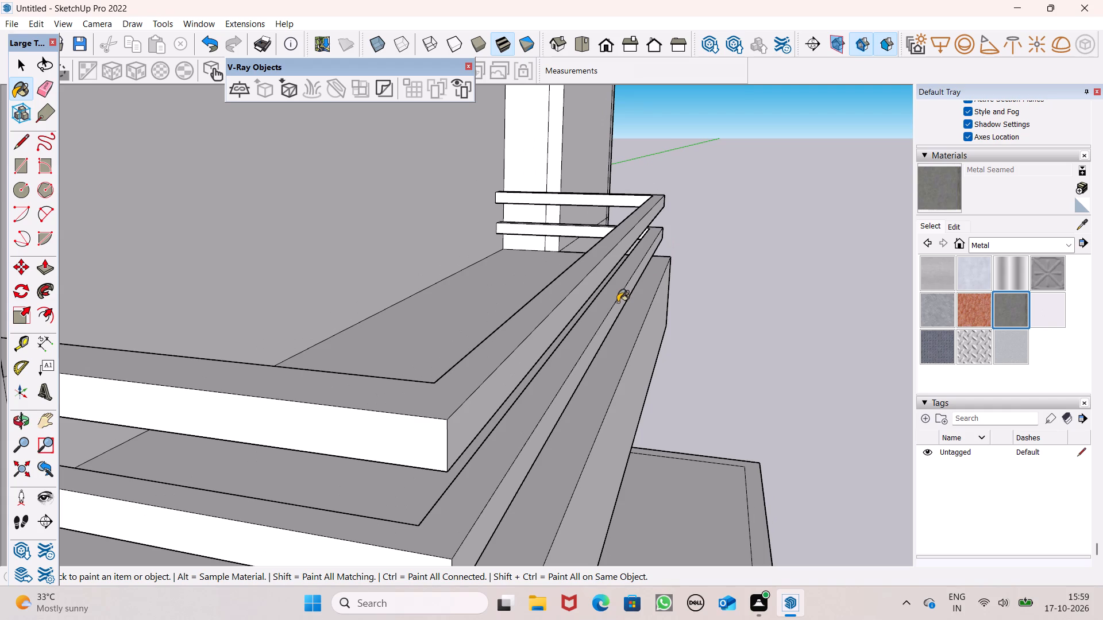
scroll(545, 323, "down", 1)
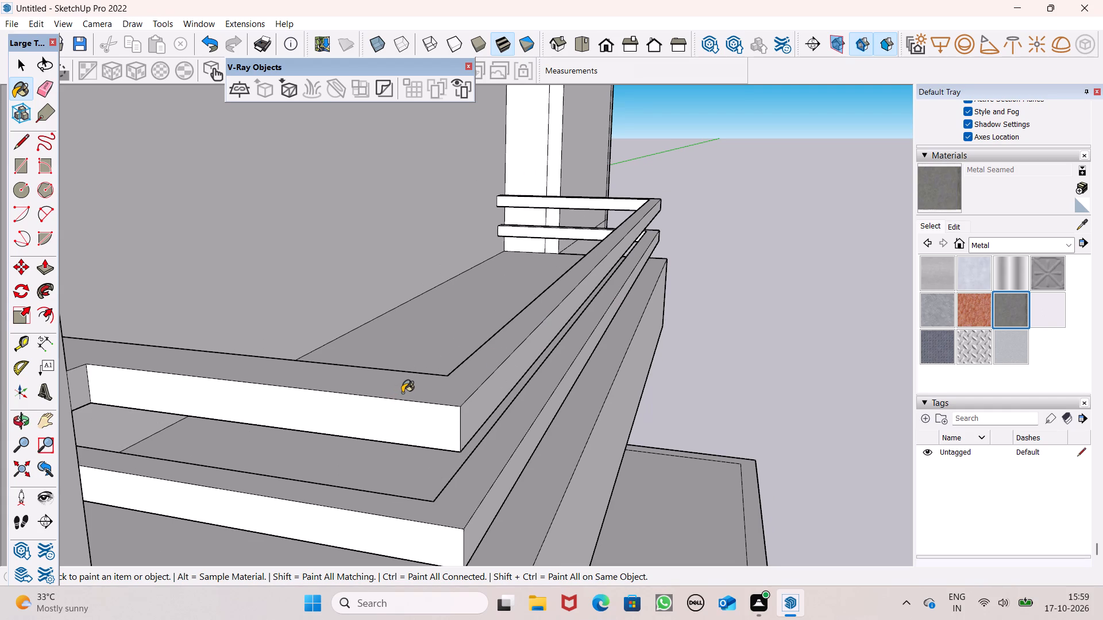
scroll(376, 397, "up", 2)
left_click(379, 392)
left_click(393, 412)
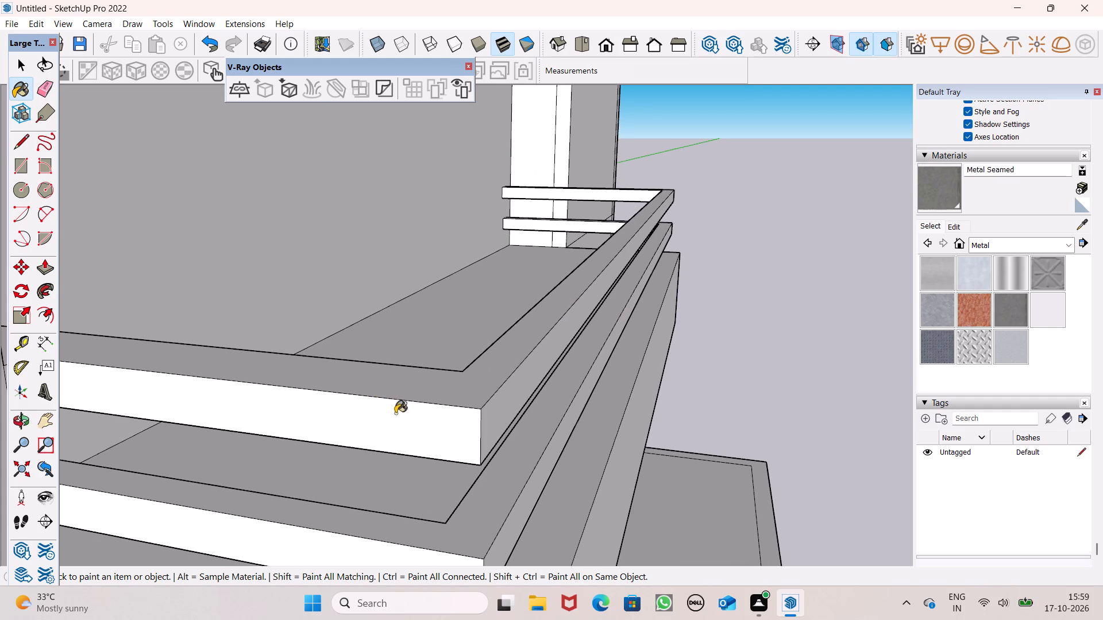
left_click(497, 428)
left_click(503, 462)
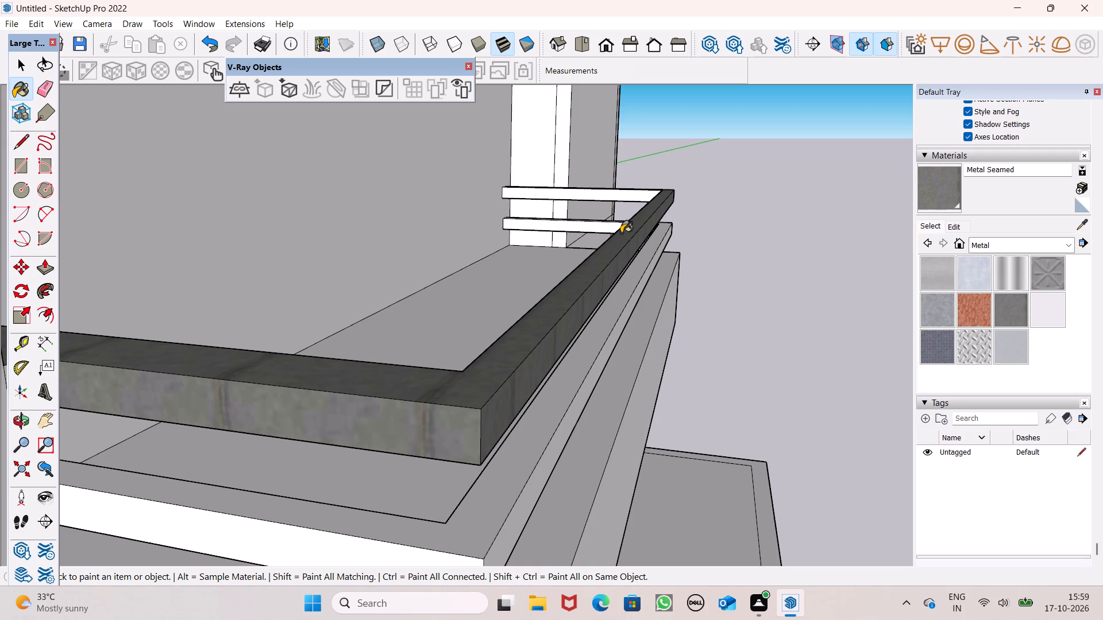
Paint the inner faces of both short bars at the end away from the window facade with Metal Seamed.
scroll(596, 242, "up", 3)
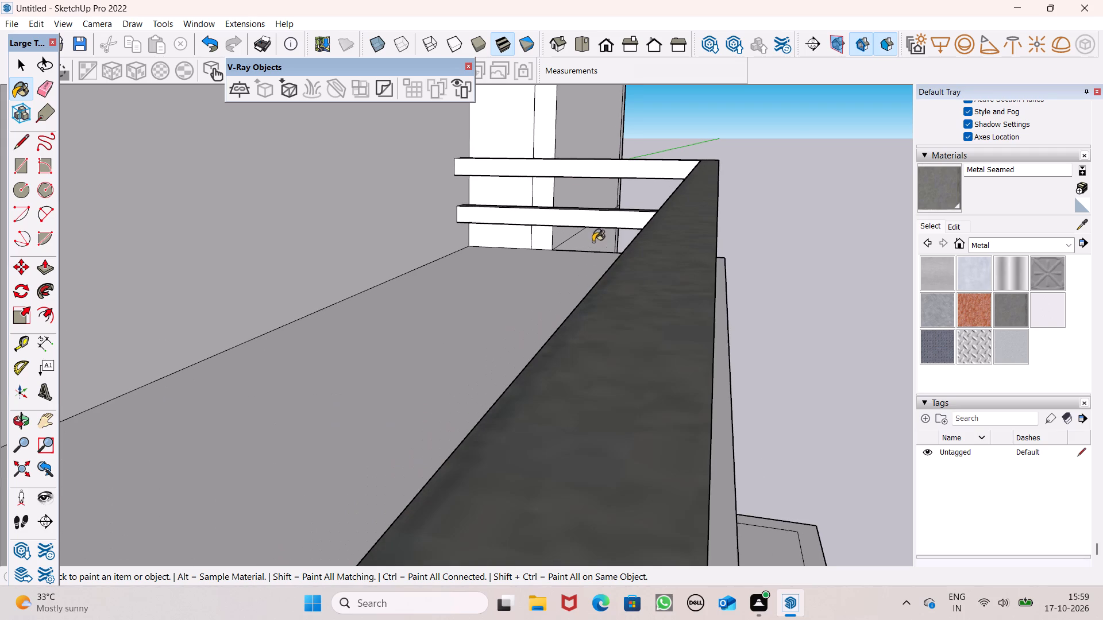
left_click(618, 173)
left_click(591, 223)
scroll(655, 185, "up", 1)
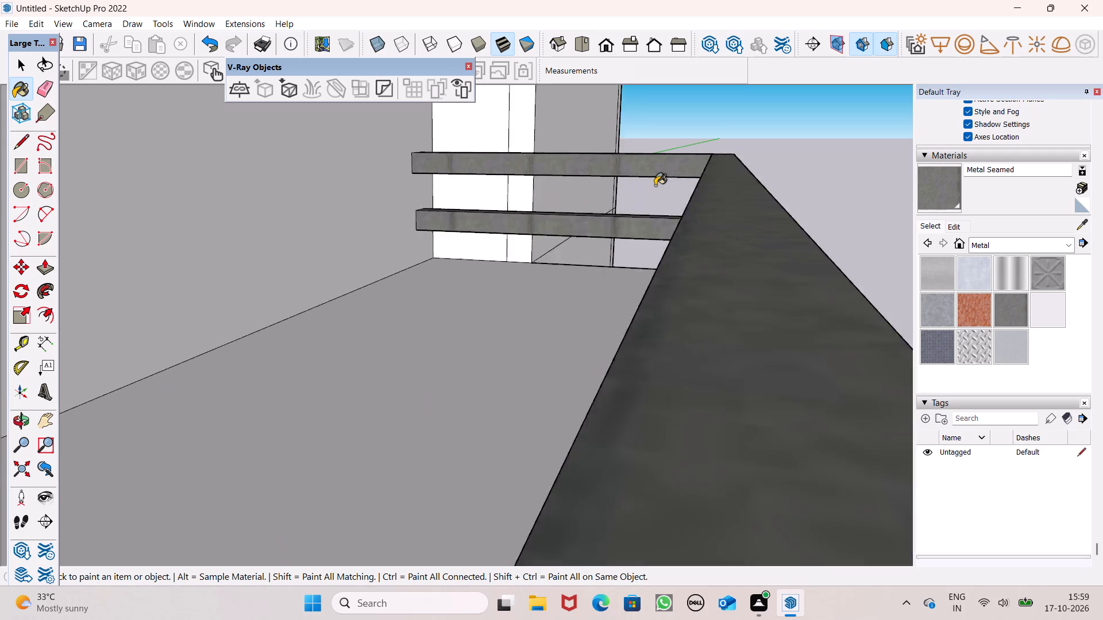
Paint the upper short bar's remaining strip at the window-facade end and the lower bar's outer faces with Metal Seamed.
scroll(655, 185, "down", 5)
middle_click_drag(651, 282, 439, 259)
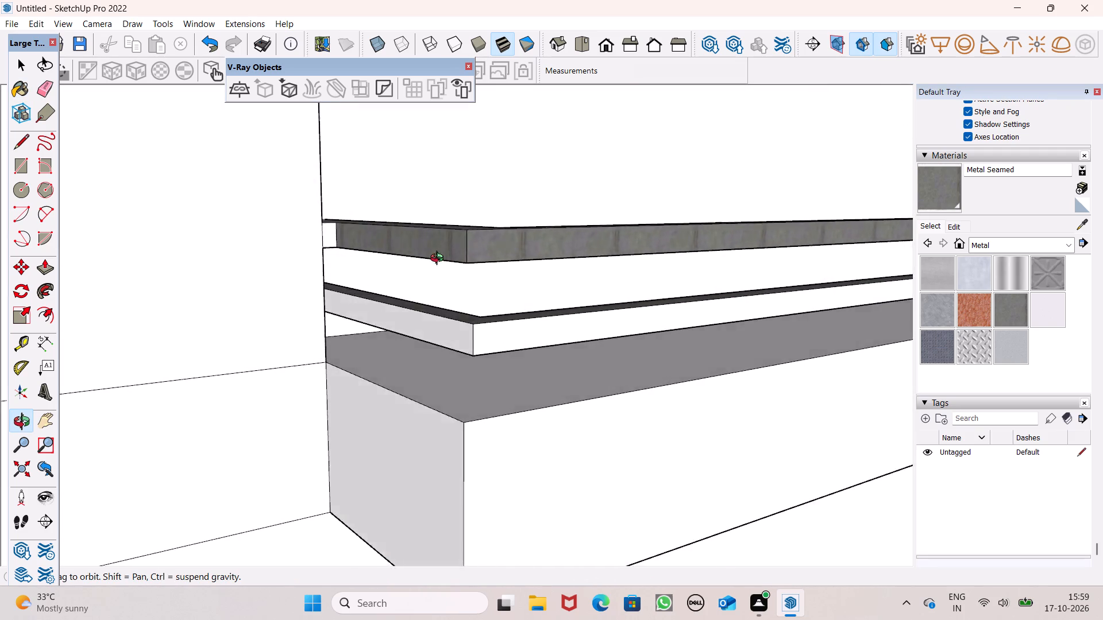
middle_click_drag(439, 259, 393, 266)
scroll(325, 241, "up", 4)
left_click(334, 227)
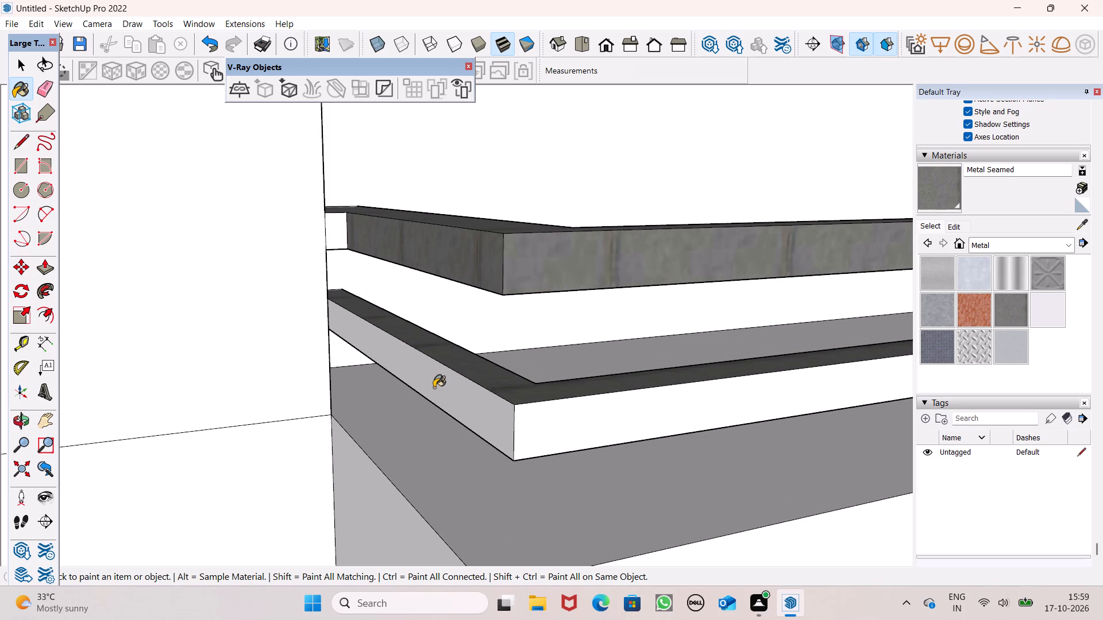
left_click(433, 387)
left_click(573, 413)
Paint the inner faces of the upper and lower short bars at the window-facade end with Metal Seamed.
scroll(423, 276, "down", 7)
middle_click_drag(422, 340, 402, 397)
scroll(419, 360, "down", 1)
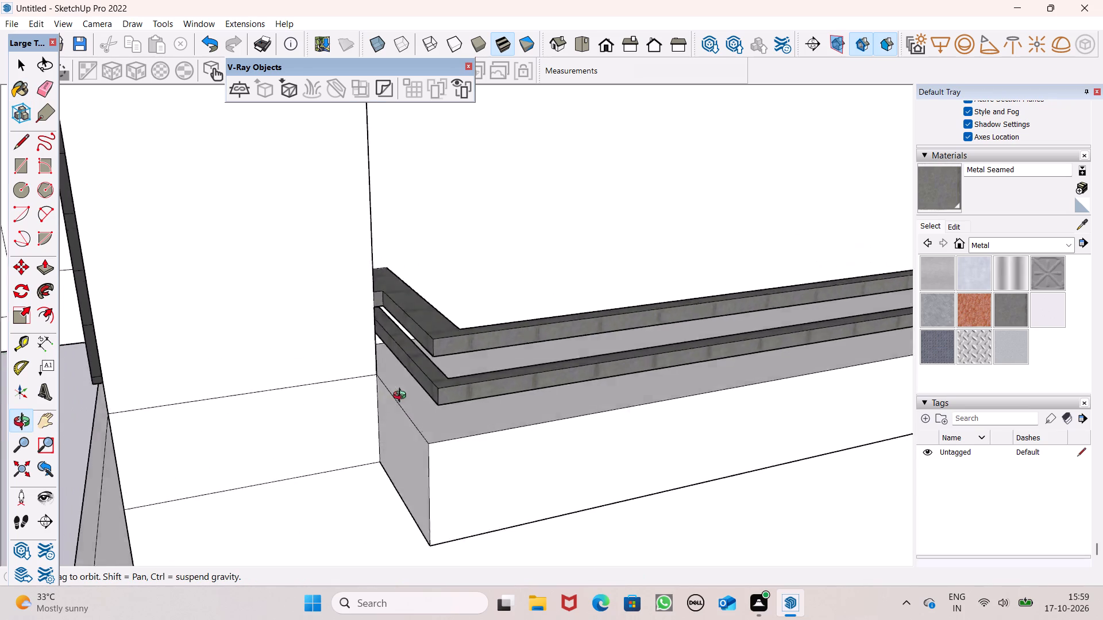
middle_click_drag(402, 397, 0, 362)
scroll(186, 288, "up", 6)
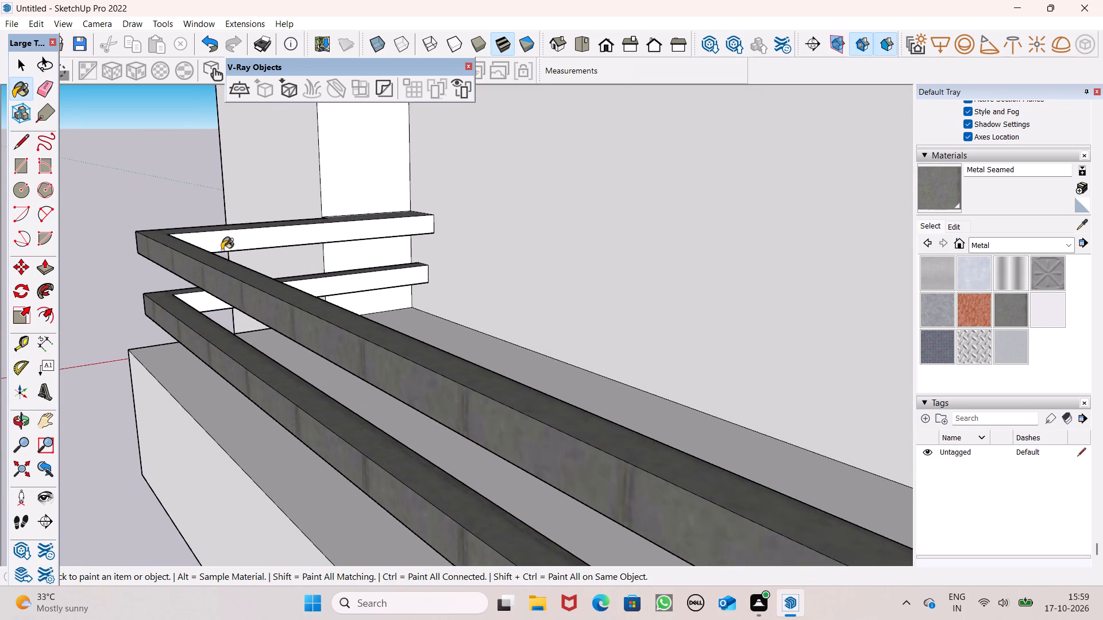
scroll(222, 250, "up", 1)
left_click(228, 239)
left_click(335, 289)
Paint the undersides of the upper and lower railing bars with Metal Seamed.
scroll(331, 255, "down", 2)
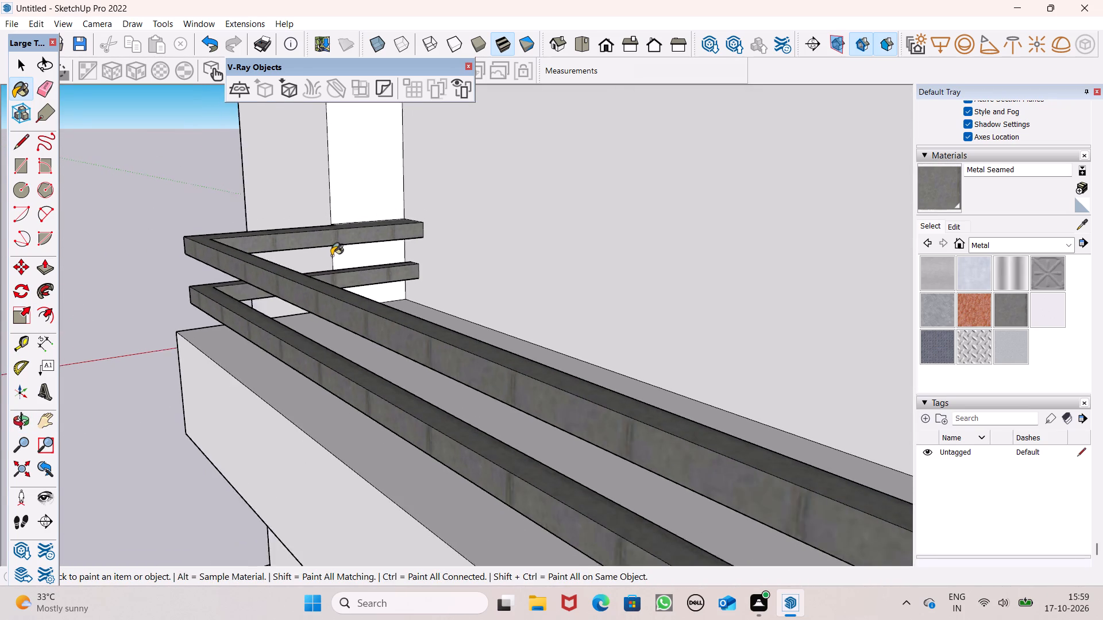
scroll(331, 255, "down", 3)
middle_click_drag(334, 286, 346, 179)
scroll(310, 161, "up", 14)
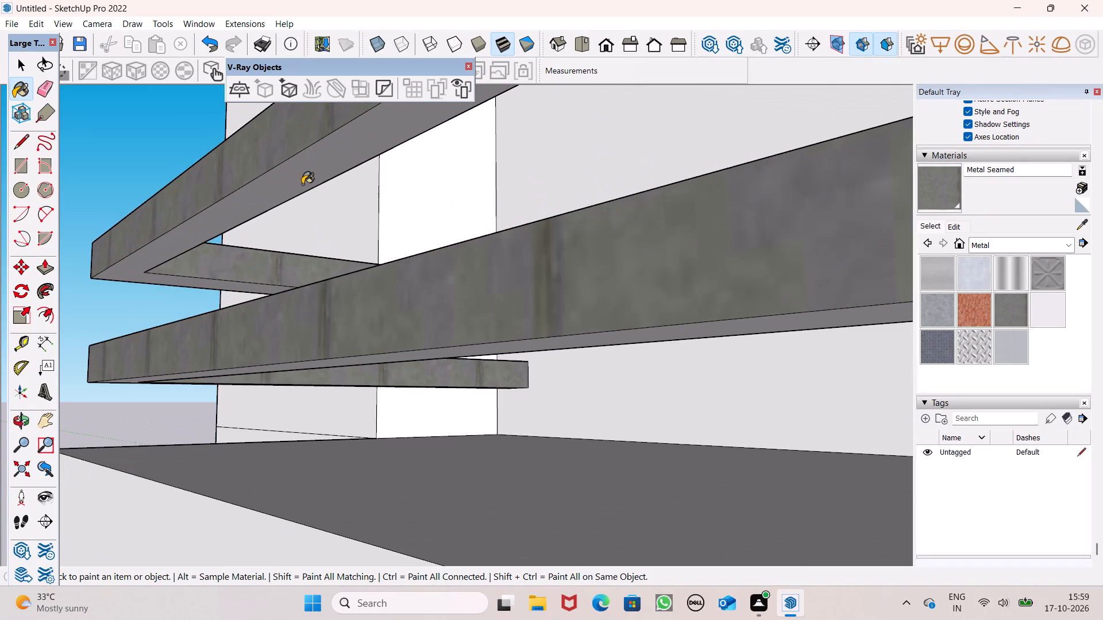
left_click(303, 182)
middle_click_drag(383, 320, 386, 249)
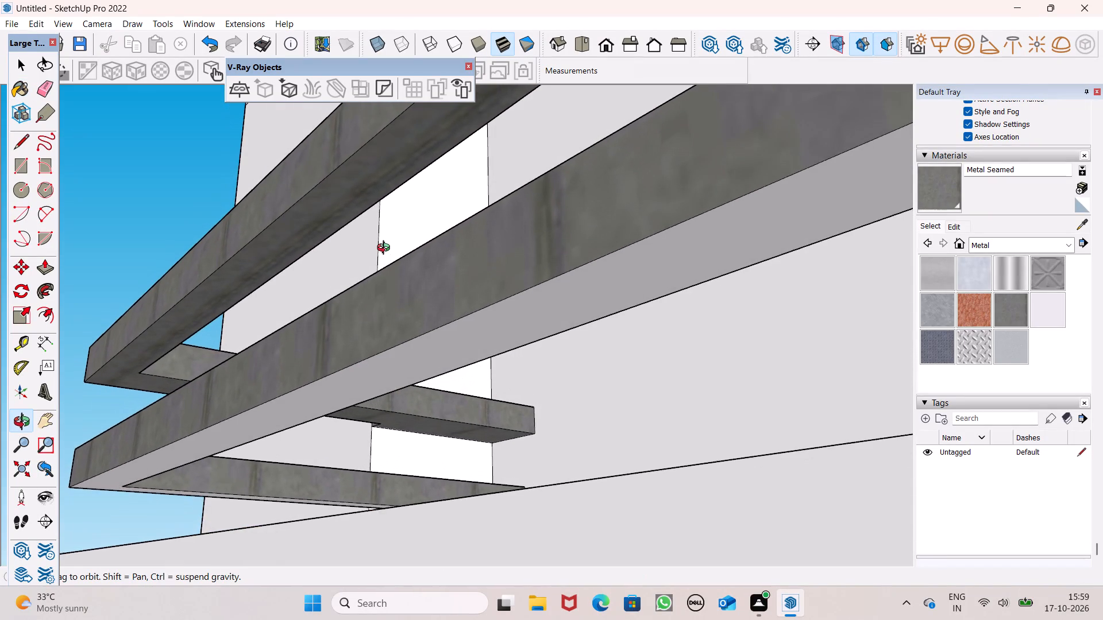
middle_click_drag(386, 249, 388, 242)
left_click(523, 343)
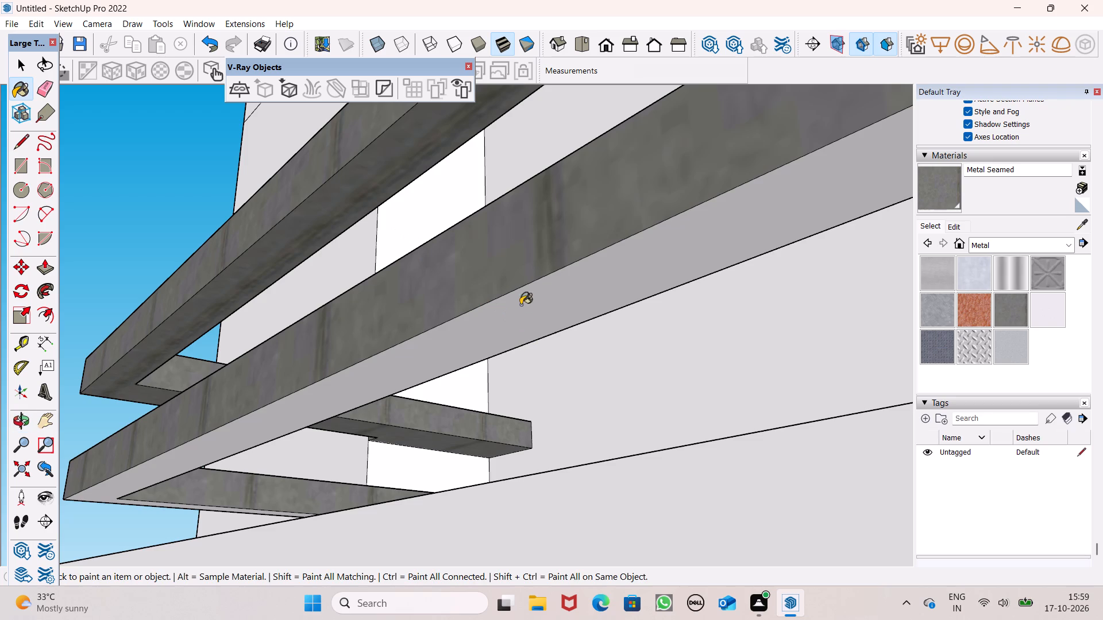
Paint the inner faces of the upper and lower long railing bars with Metal Seamed.
scroll(522, 280, "down", 13)
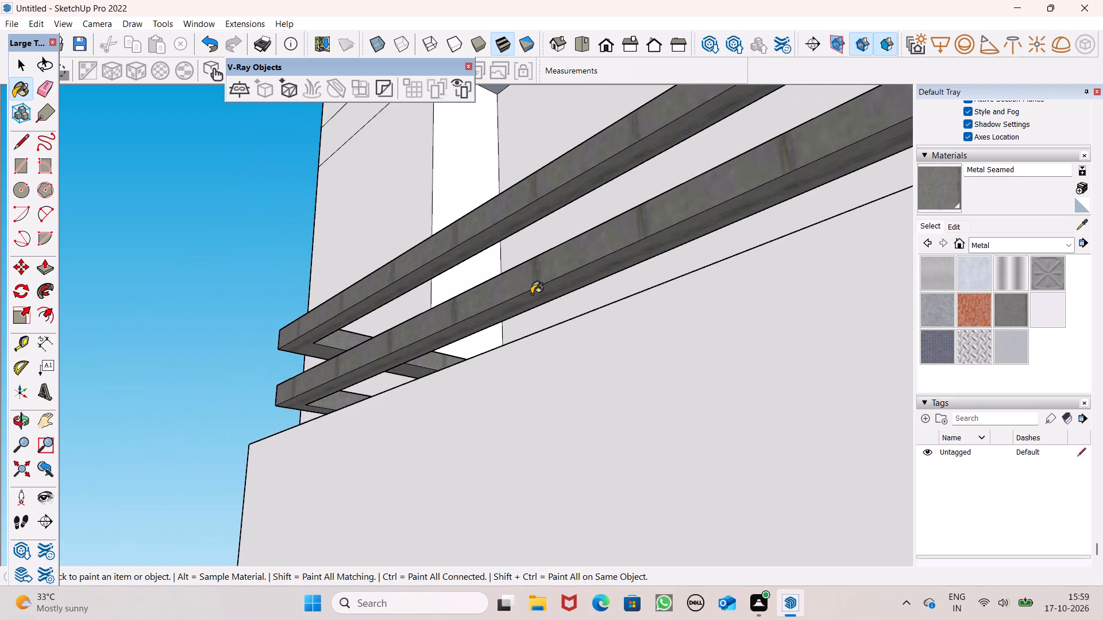
scroll(531, 294, "down", 4)
middle_click_drag(531, 294, 314, 397)
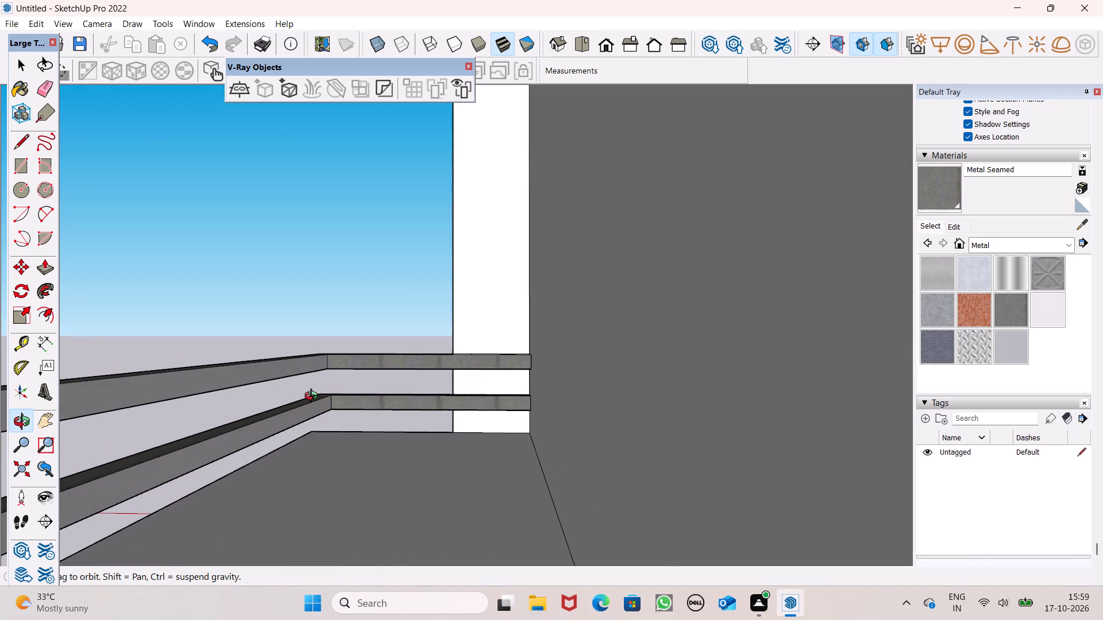
middle_click_drag(314, 397, 315, 393)
scroll(322, 386, "up", 7)
middle_click_drag(309, 390, 275, 378)
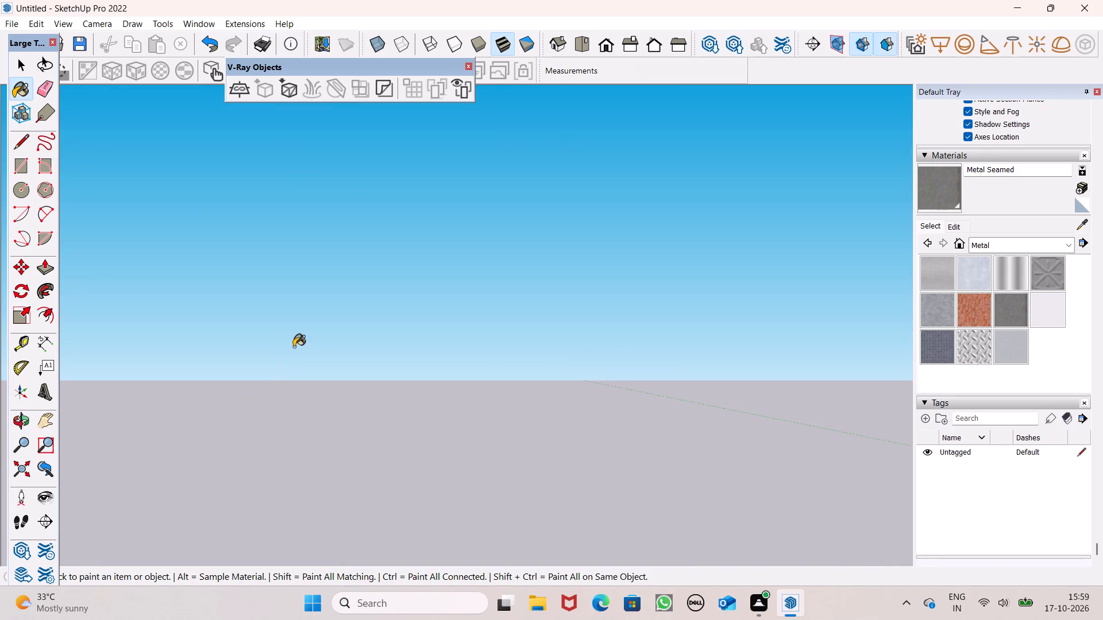
scroll(294, 346, "down", 5)
scroll(345, 299, "down", 5)
middle_click_drag(319, 319, 228, 378)
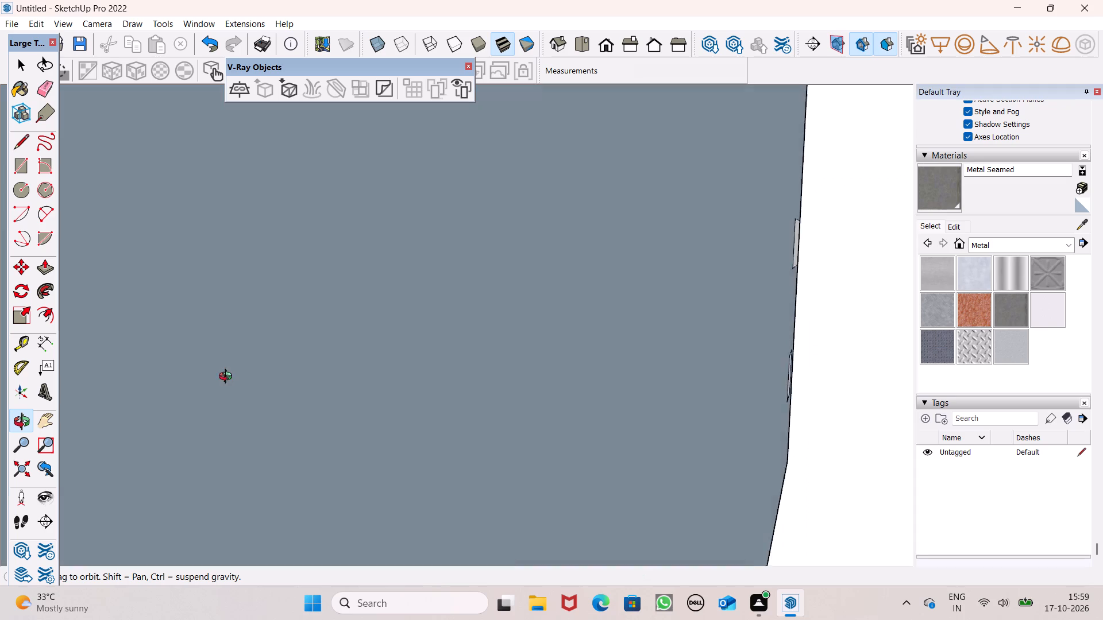
middle_click_drag(228, 378, 276, 384)
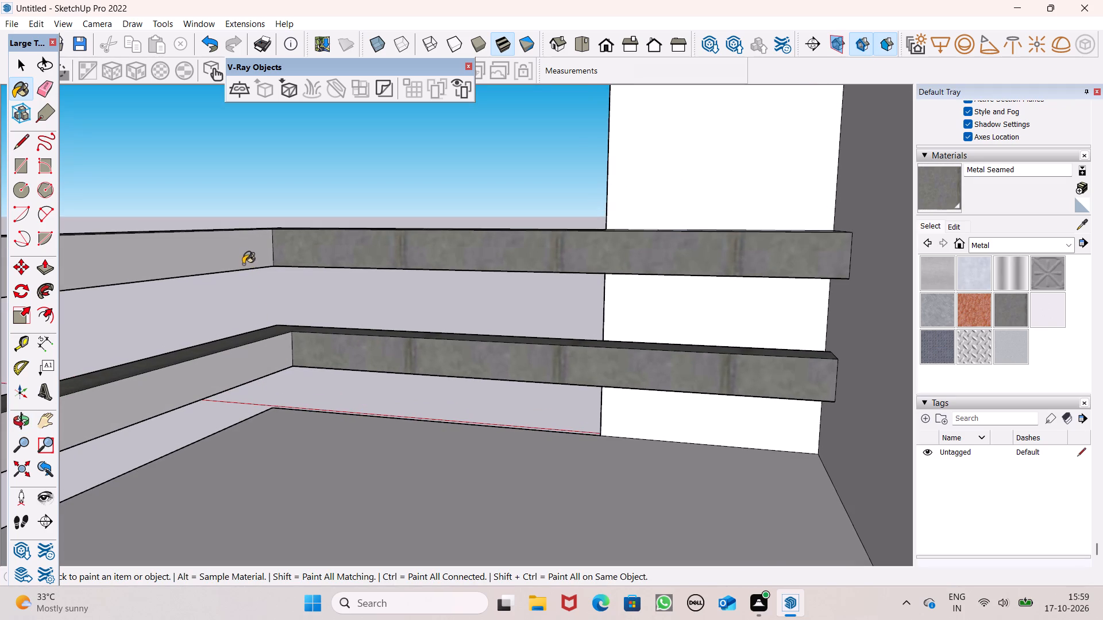
left_click(241, 255)
left_click(226, 370)
Paint the outer faces of both short railing bars at the end away from the window facade with Metal Seamed.
middle_click_drag(209, 337, 222, 374)
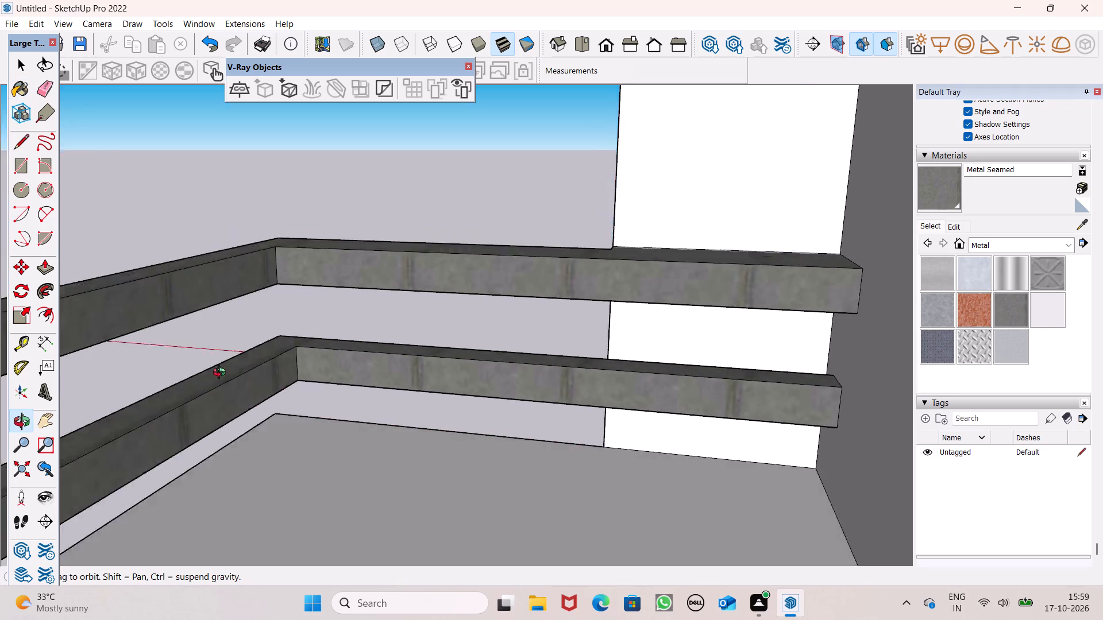
middle_click_drag(222, 374, 606, 456)
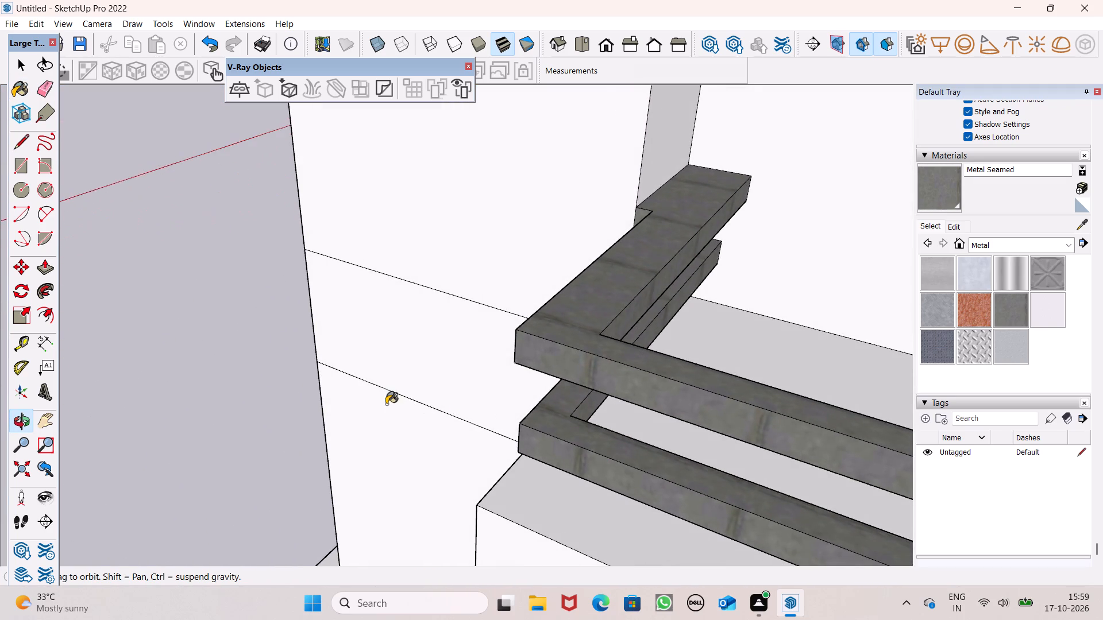
scroll(386, 404, "down", 10)
scroll(337, 364, "down", 6)
scroll(265, 340, "down", 4)
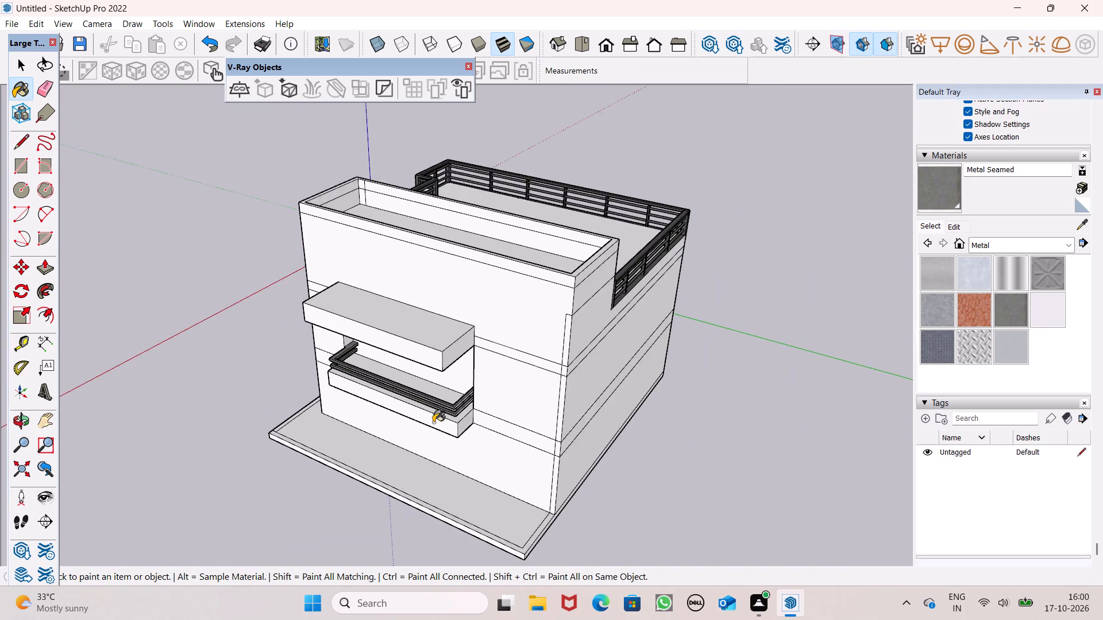
scroll(492, 430, "up", 6)
scroll(425, 392, "up", 19)
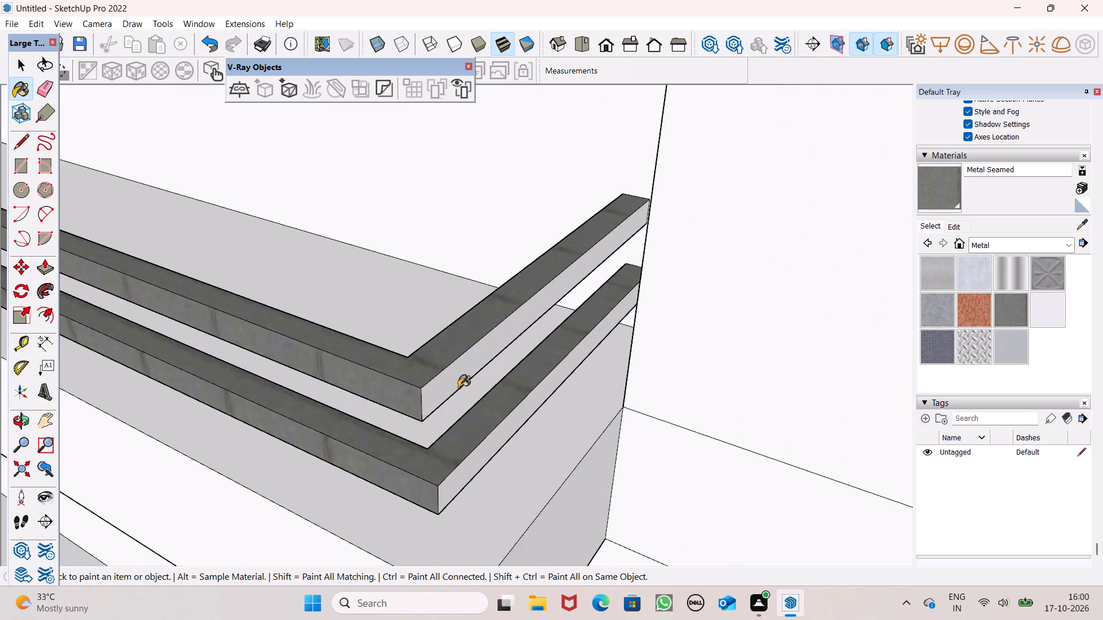
scroll(458, 387, "up", 2)
left_click(444, 365)
left_click(480, 464)
Erase the stray vertical edge on the recess's side face behind the railing, at the end away from the window facade.
scroll(482, 478, "up", 1)
middle_click_drag(483, 477, 476, 425)
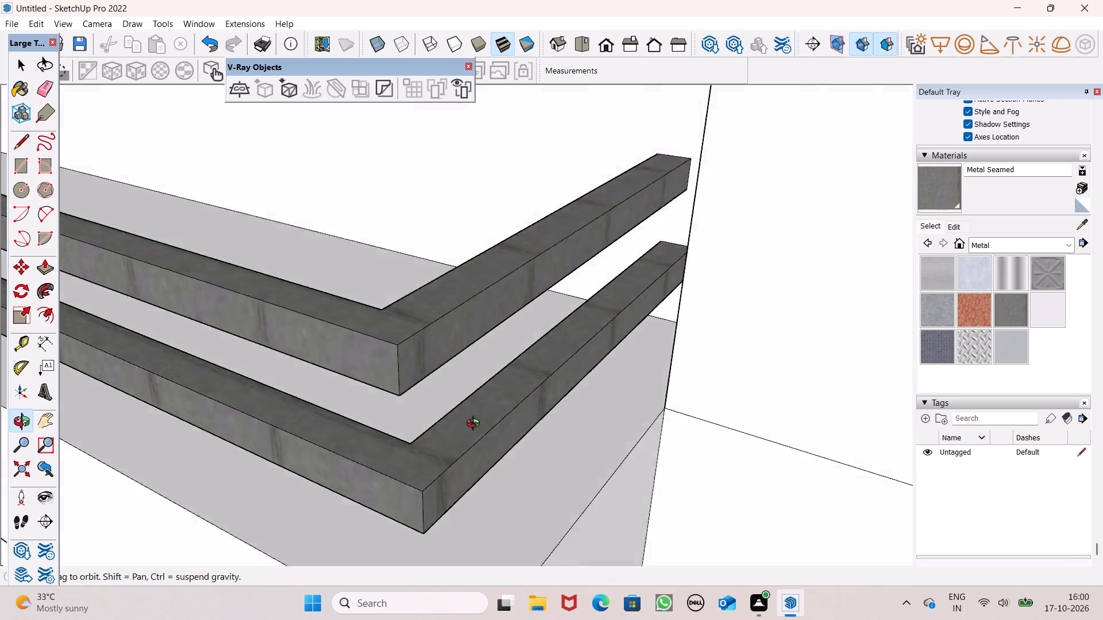
middle_click_drag(476, 425, 439, 197)
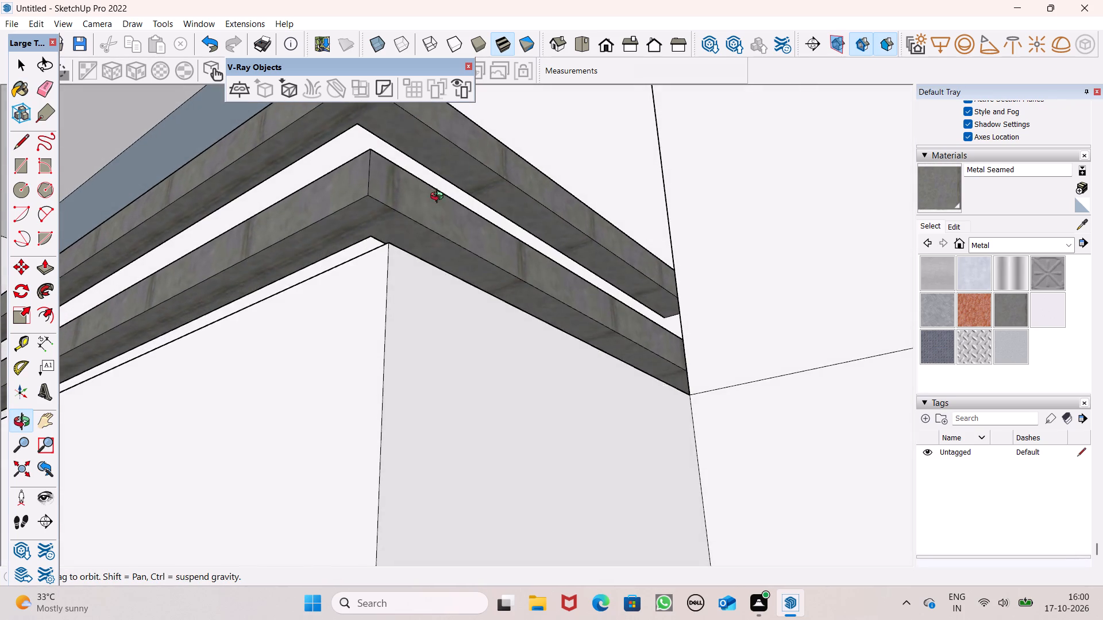
middle_click_drag(439, 197, 1004, 379)
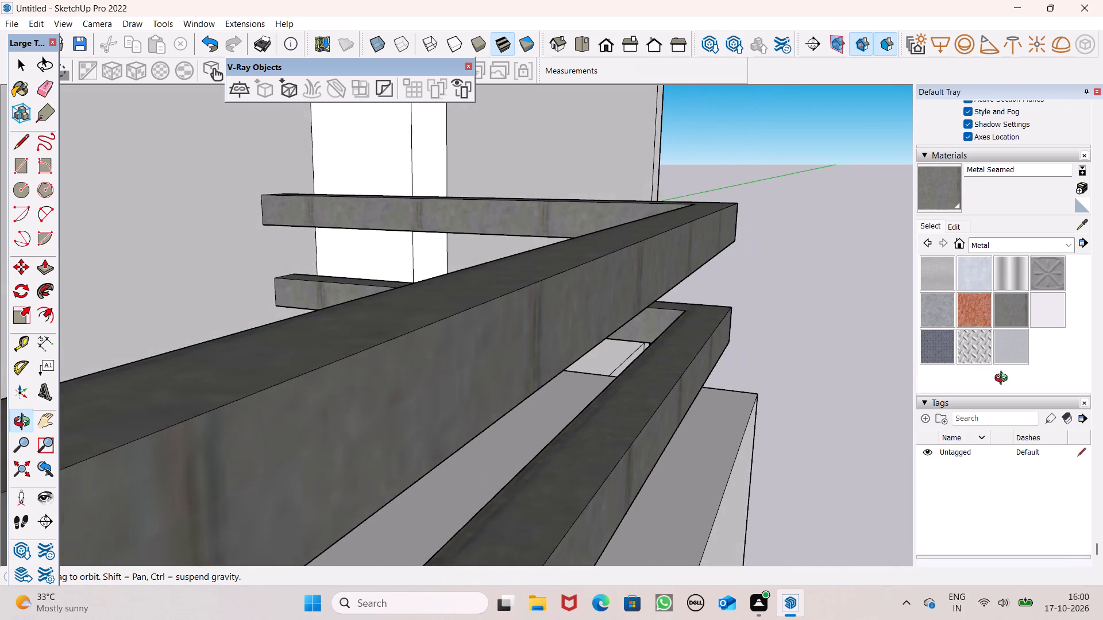
middle_click_drag(1004, 379, 537, 339)
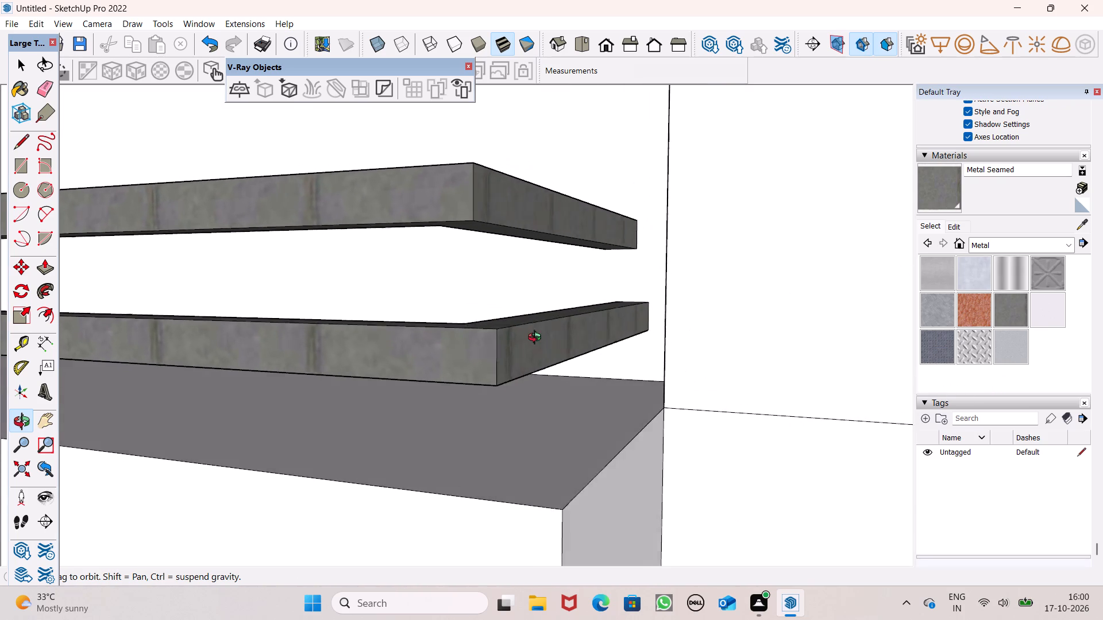
middle_click_drag(537, 339, 545, 339)
key("space")
scroll(529, 247, "down", 6)
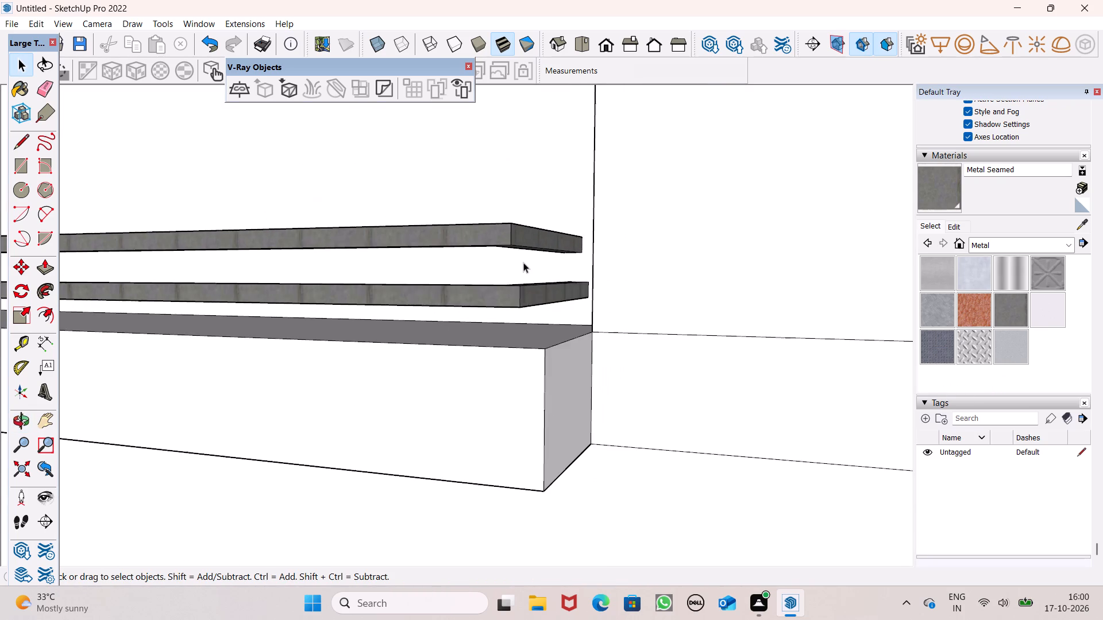
scroll(522, 262, "down", 11)
middle_click_drag(522, 278, 631, 405)
scroll(659, 389, "up", 4)
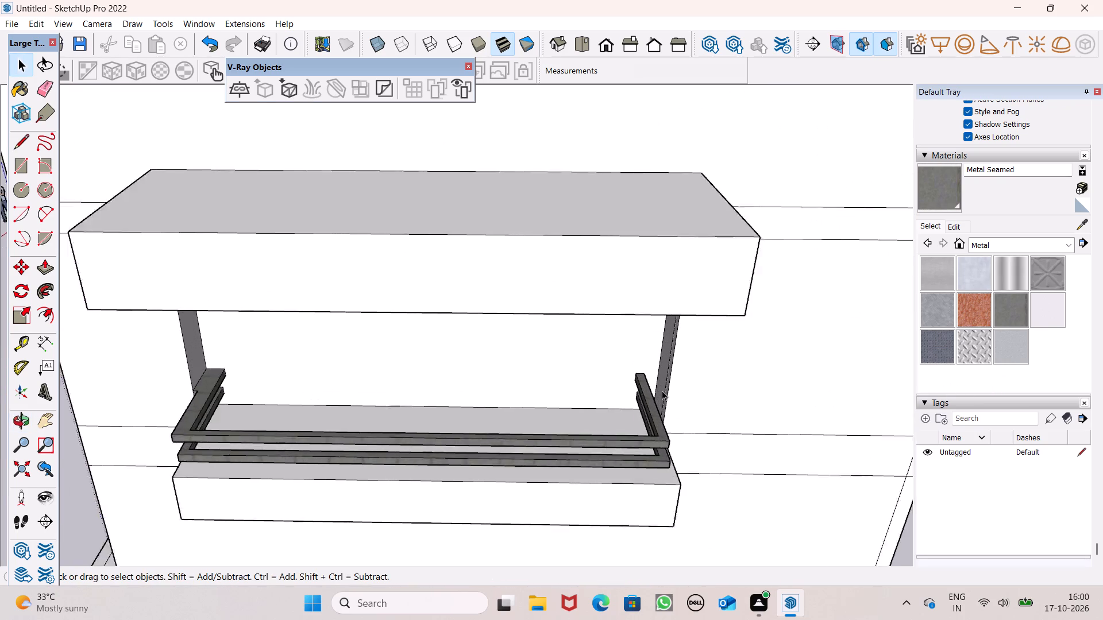
scroll(662, 390, "up", 2)
middle_click_drag(666, 387, 734, 371)
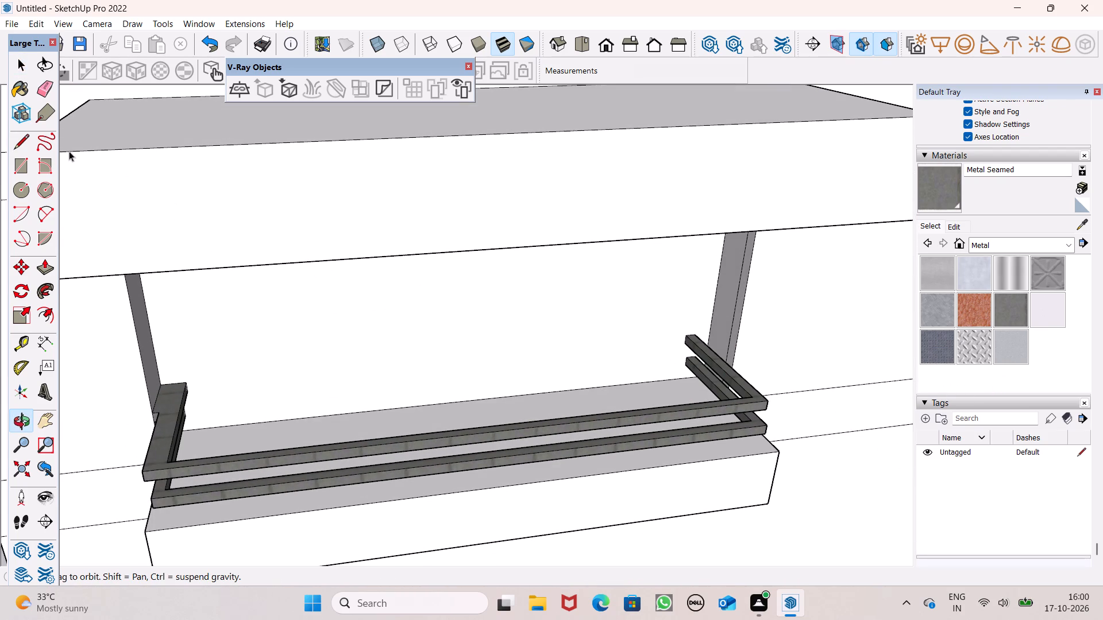
left_click(45, 96)
scroll(510, 382, "up", 5)
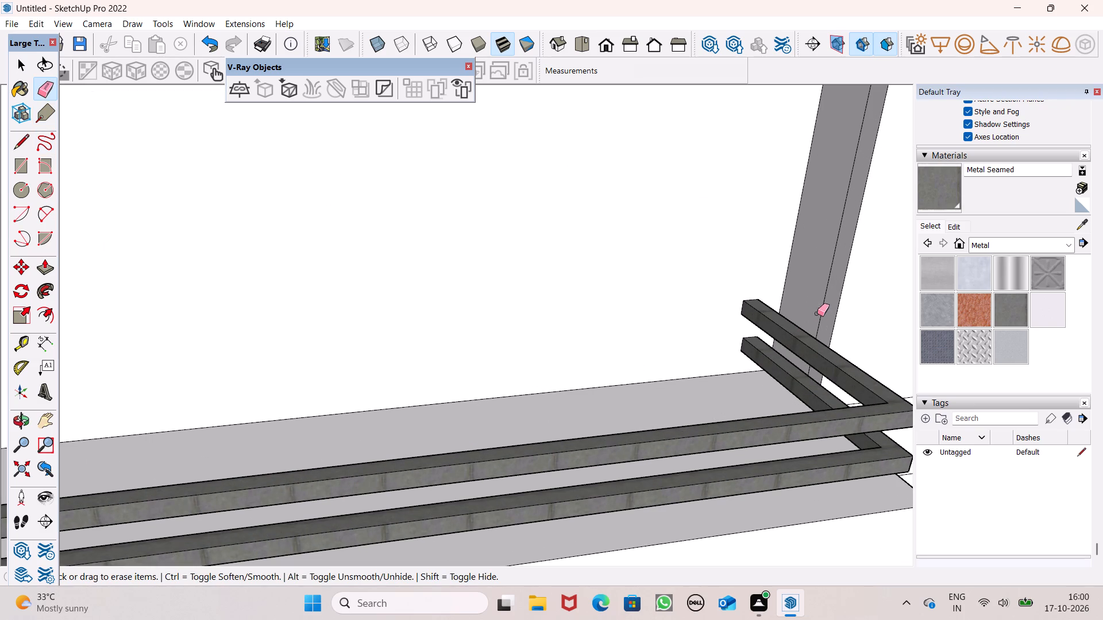
left_click(824, 312)
Erase the long edge dividing the projecting upper slab's underside from the recess ceiling.
scroll(584, 346, "down", 7, "alt")
middle_click_drag(584, 371, 584, 374)
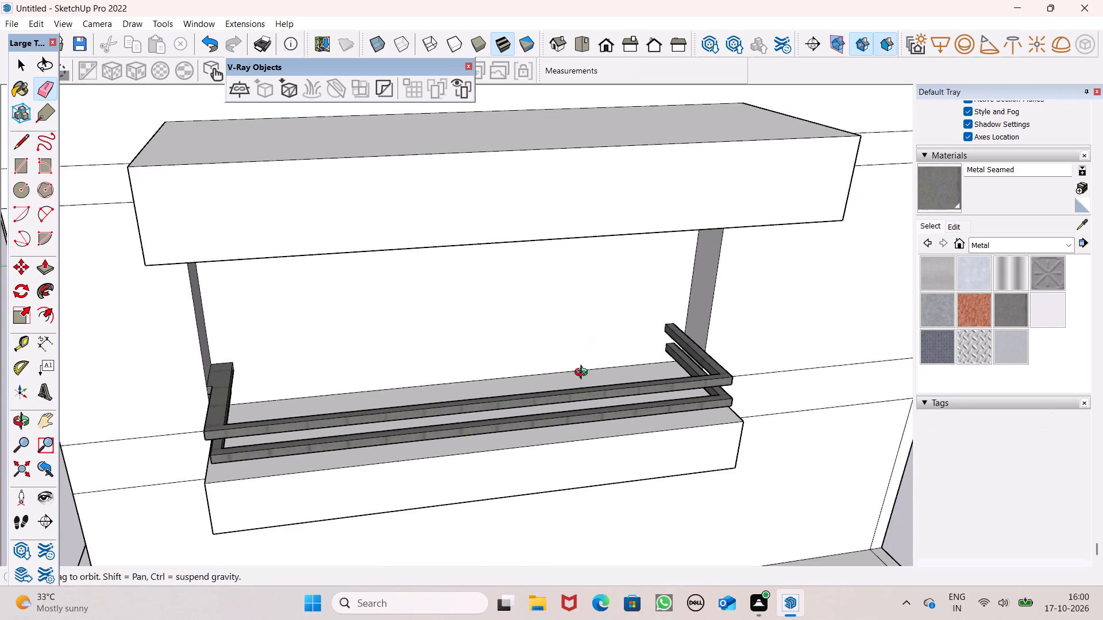
middle_click_drag(584, 374, 478, 285)
scroll(481, 284, "down", 4)
middle_click_drag(492, 274, 453, 164)
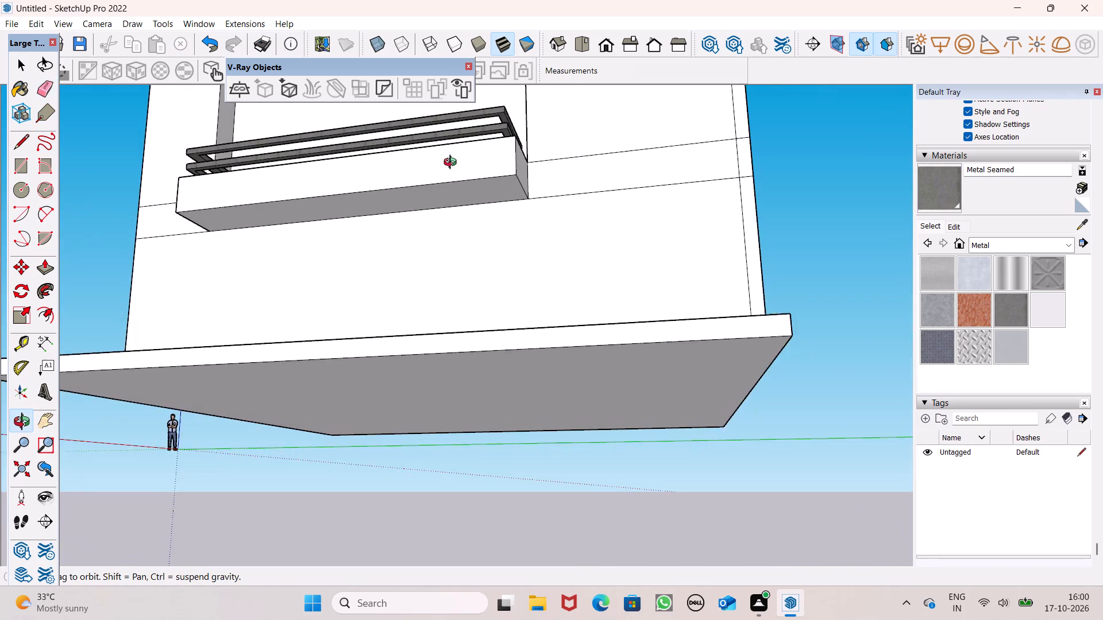
middle_click_drag(453, 164, 454, 180)
scroll(454, 277, "down", 6)
scroll(352, 177, "up", 8)
middle_click_drag(367, 177, 411, 108)
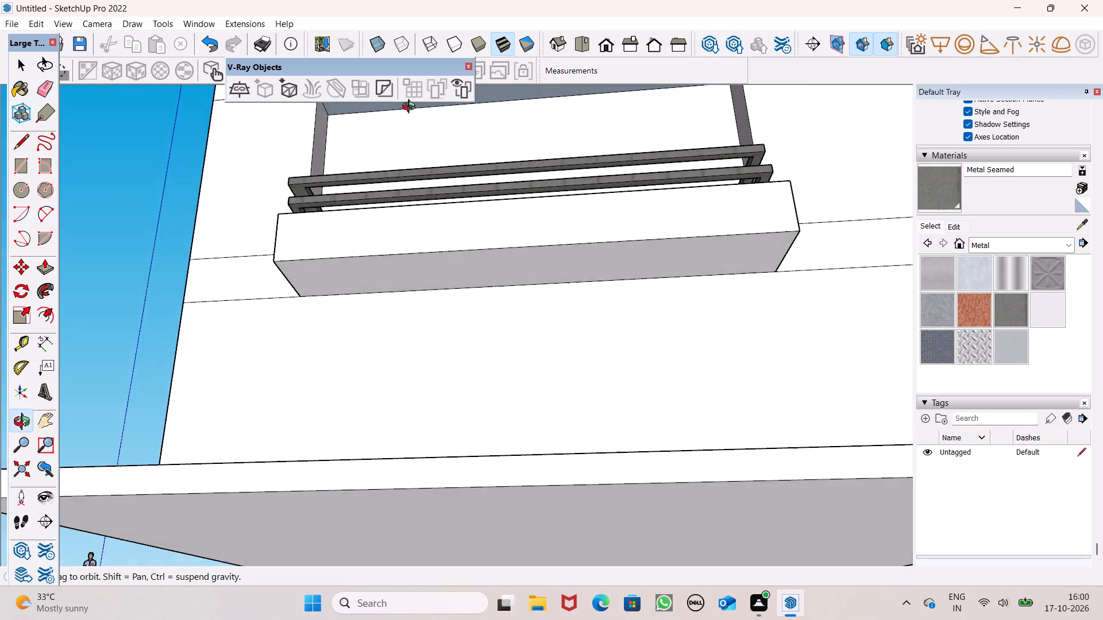
middle_click_drag(411, 108, 397, 149)
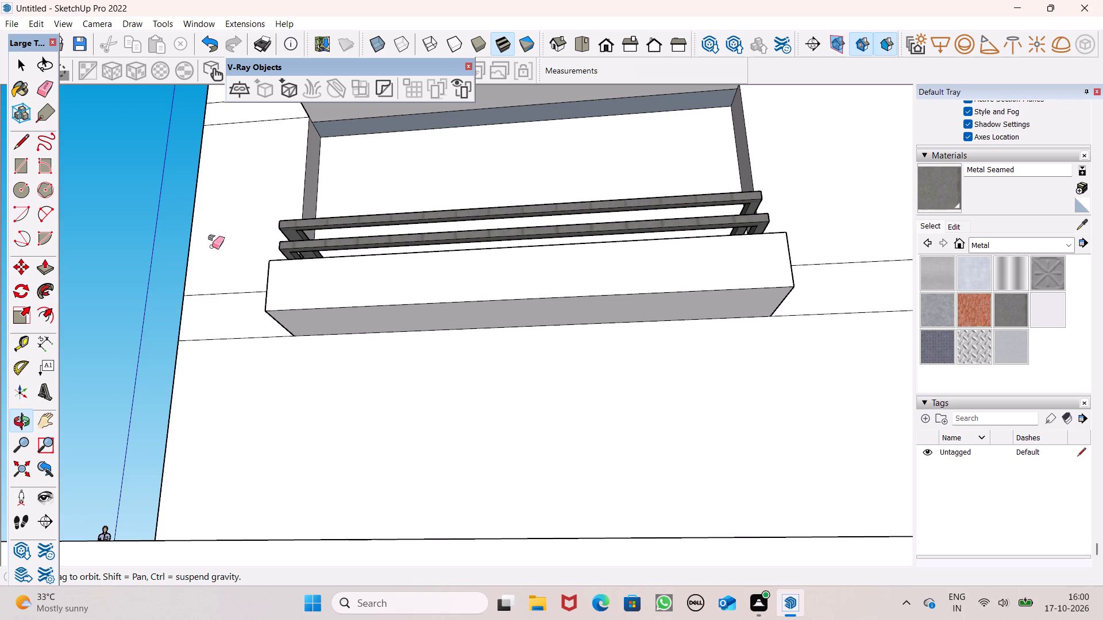
key("space")
left_click(45, 94)
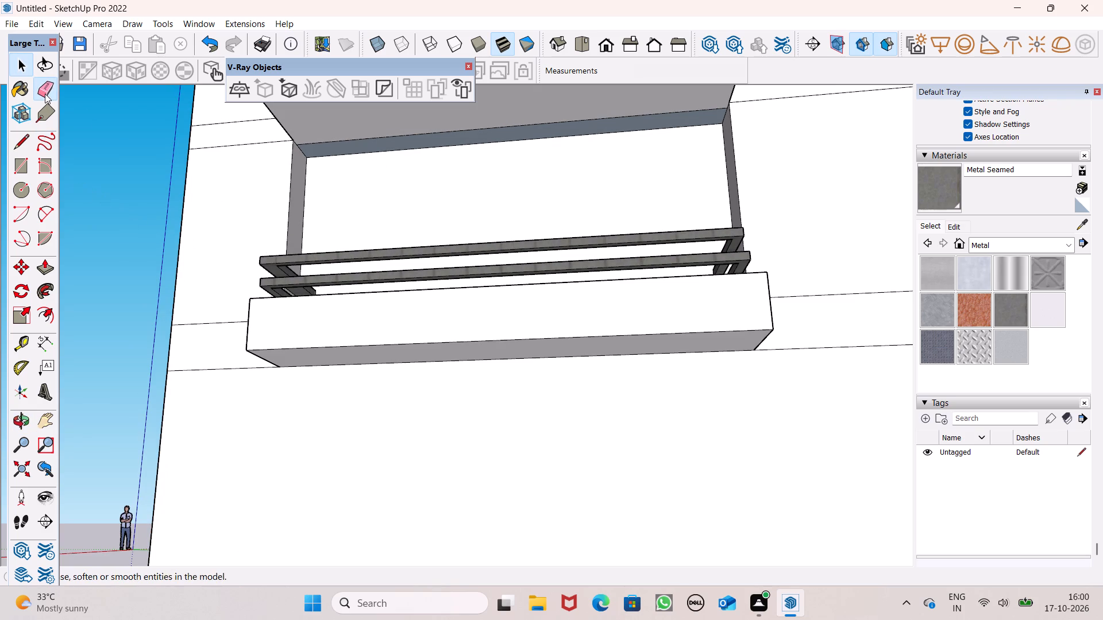
left_click(381, 136)
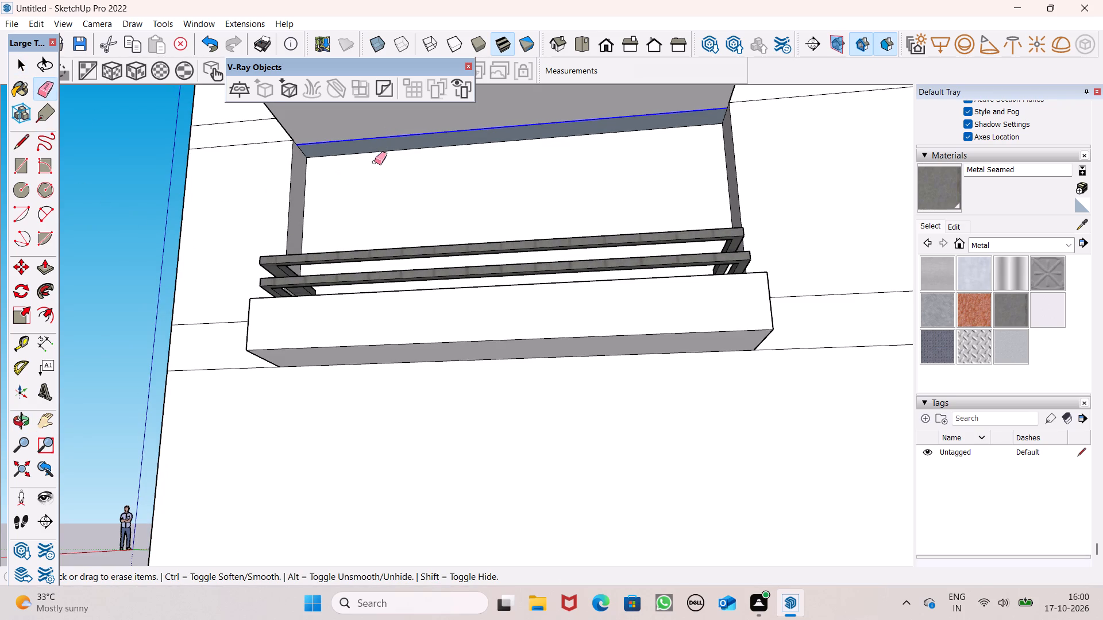
key("space")
Paint the projecting upper slab's front, top and window-facade end faces with dark grey Color M07 from the Colors collection.
scroll(382, 207, "down", 3)
scroll(425, 235, "down", 2)
middle_click_drag(428, 253, 510, 363)
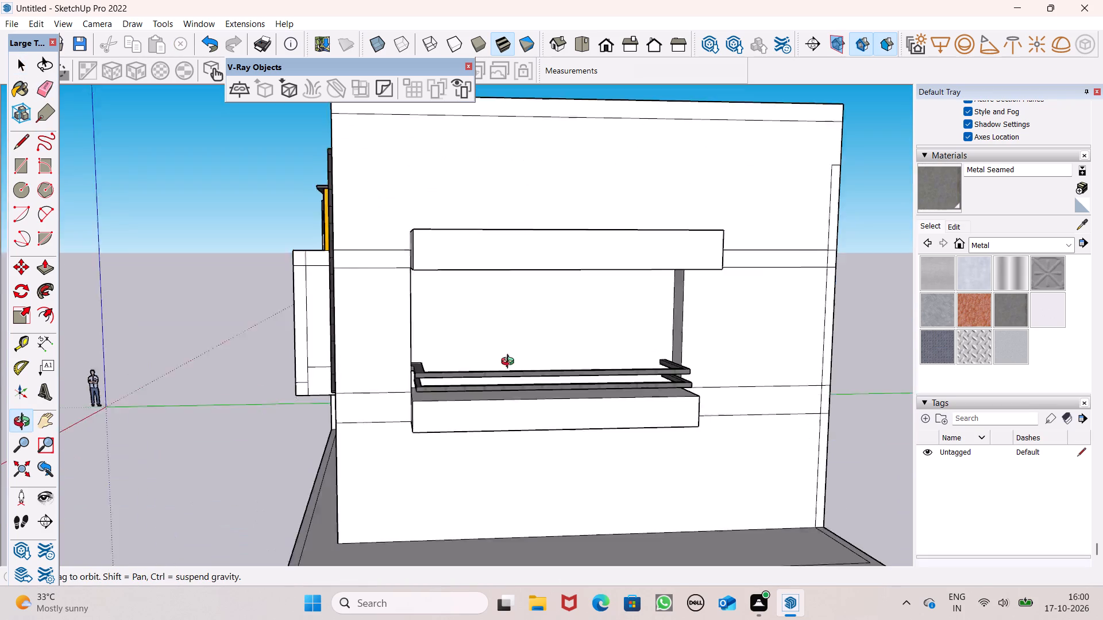
middle_click_drag(510, 363, 532, 382)
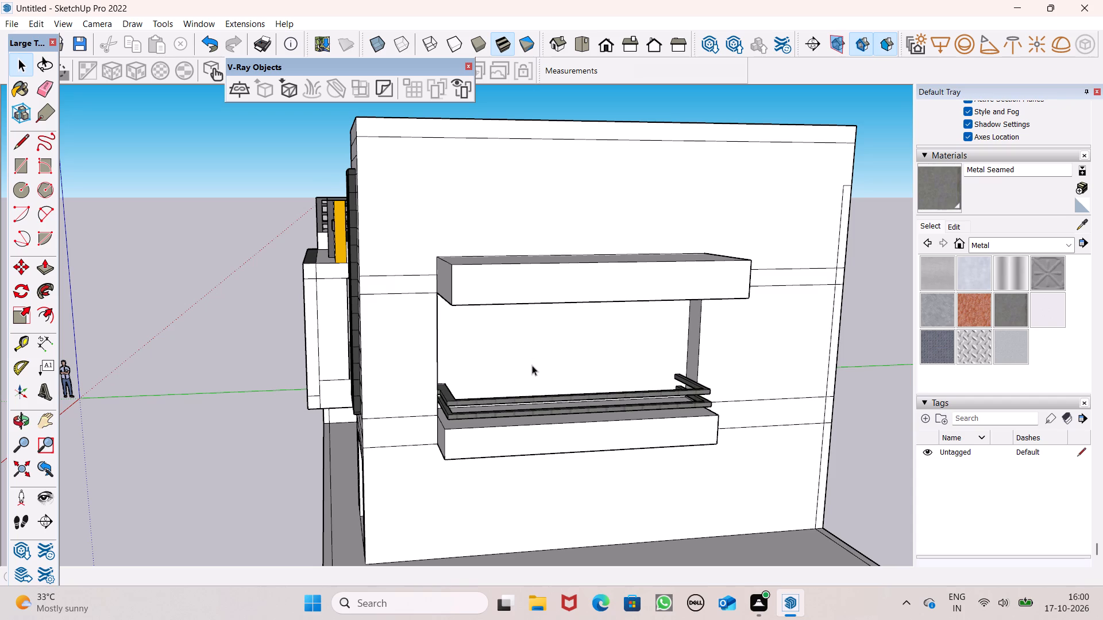
middle_click_drag(524, 373, 628, 418)
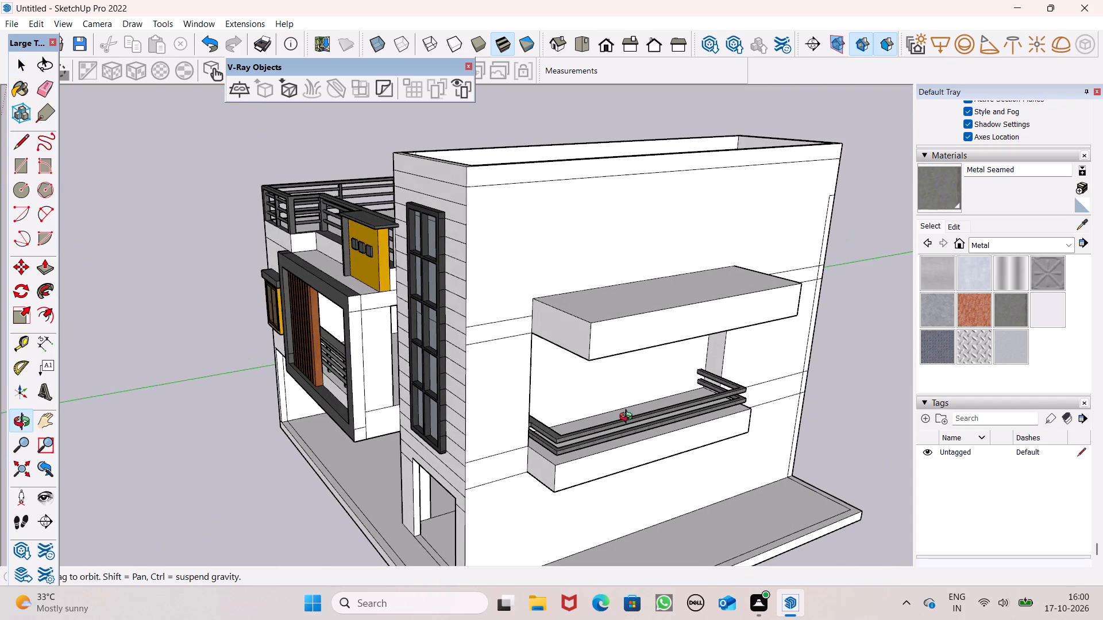
middle_click_drag(628, 418, 628, 416)
left_click(1032, 246)
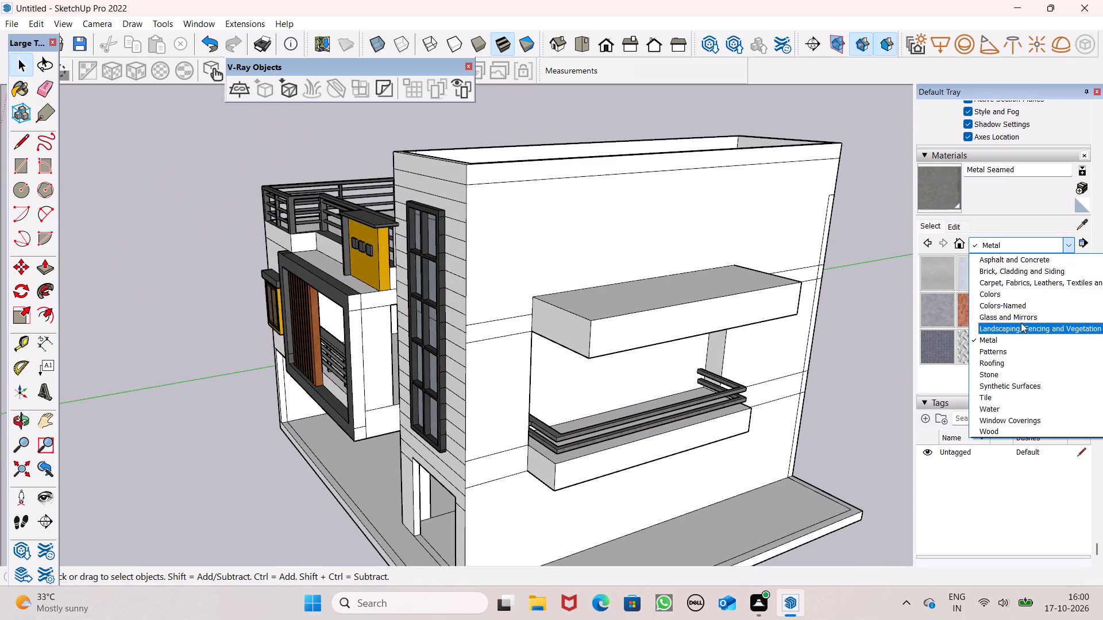
left_click(1009, 299)
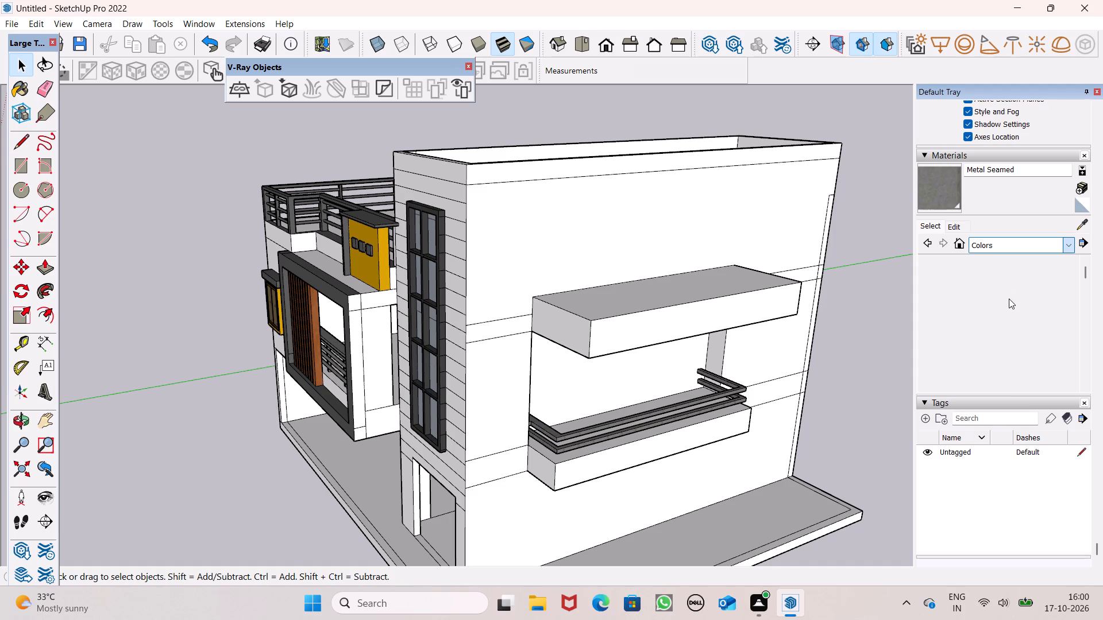
scroll(971, 331, "down", 2)
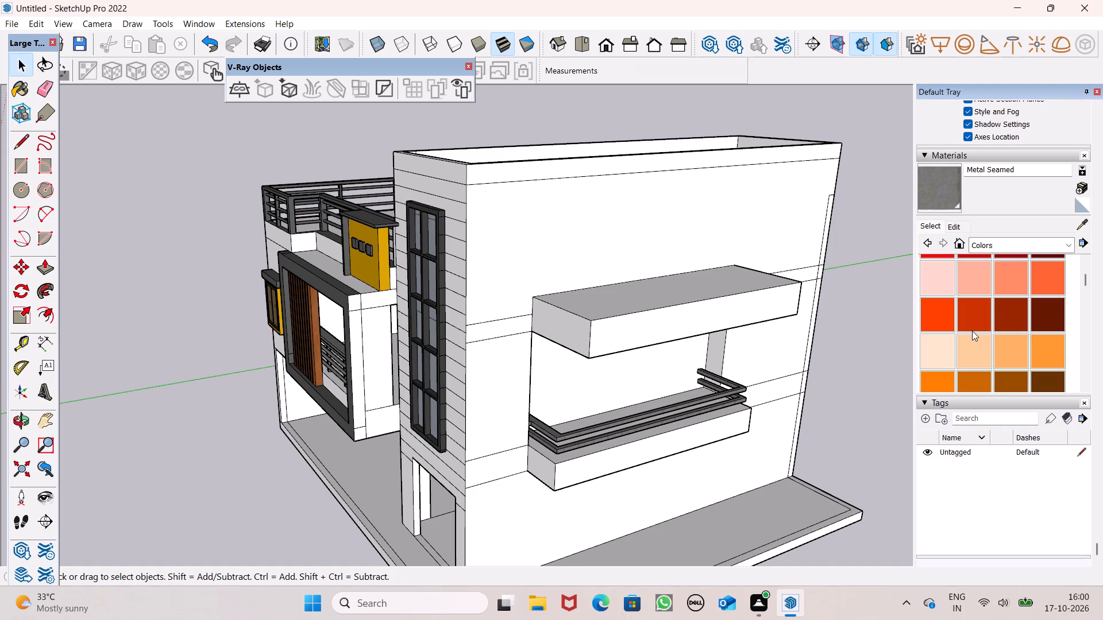
scroll(972, 331, "down", 12)
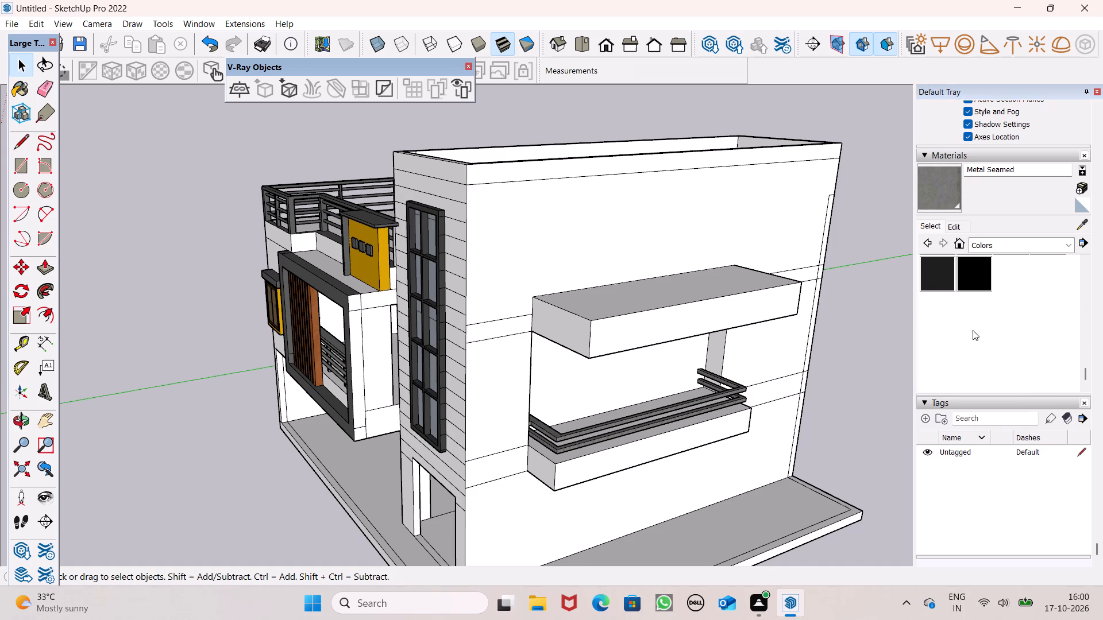
scroll(973, 330, "down", 3)
scroll(974, 319, "up", 2)
left_click(1054, 375)
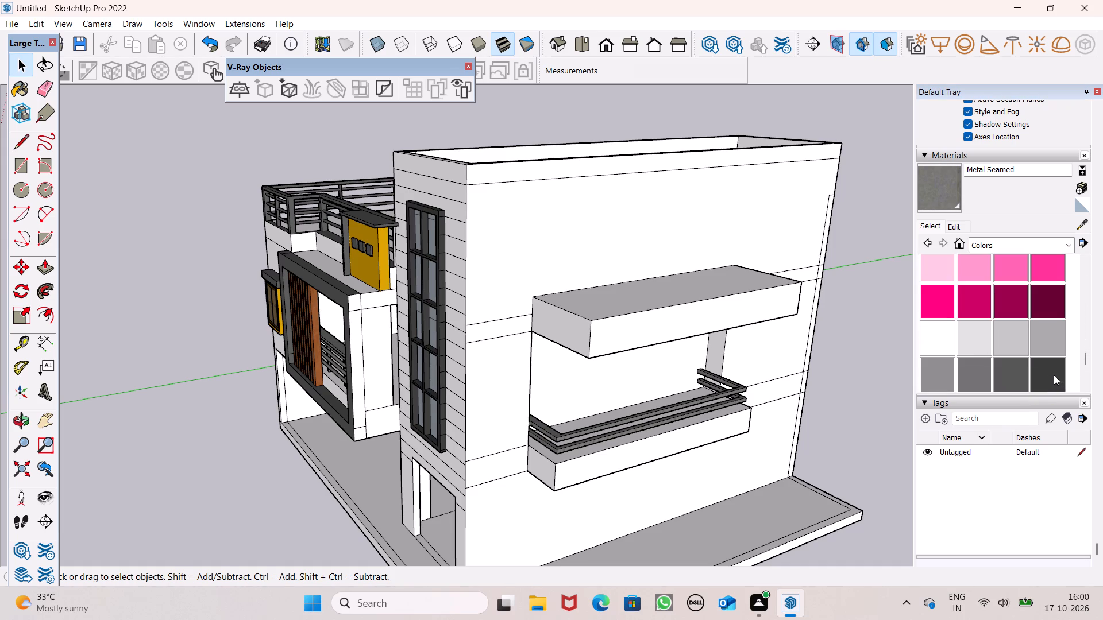
scroll(759, 357, "up", 3)
left_click(645, 321)
left_click(612, 280)
middle_click_drag(588, 308, 771, 277)
left_click(674, 278)
Paint the upper slab's underside and its end face away from the window facade with Color M07.
middle_click_drag(700, 290, 410, 158)
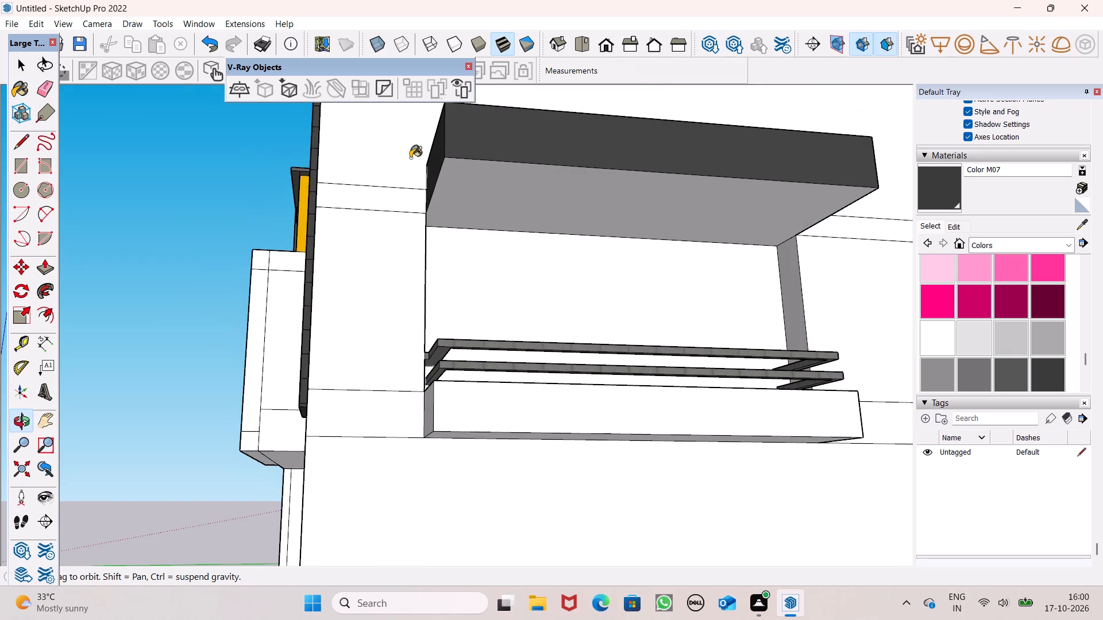
left_click(456, 192)
scroll(592, 206, "up", 1)
scroll(593, 206, "down", 3)
middle_click_drag(631, 222, 260, 248)
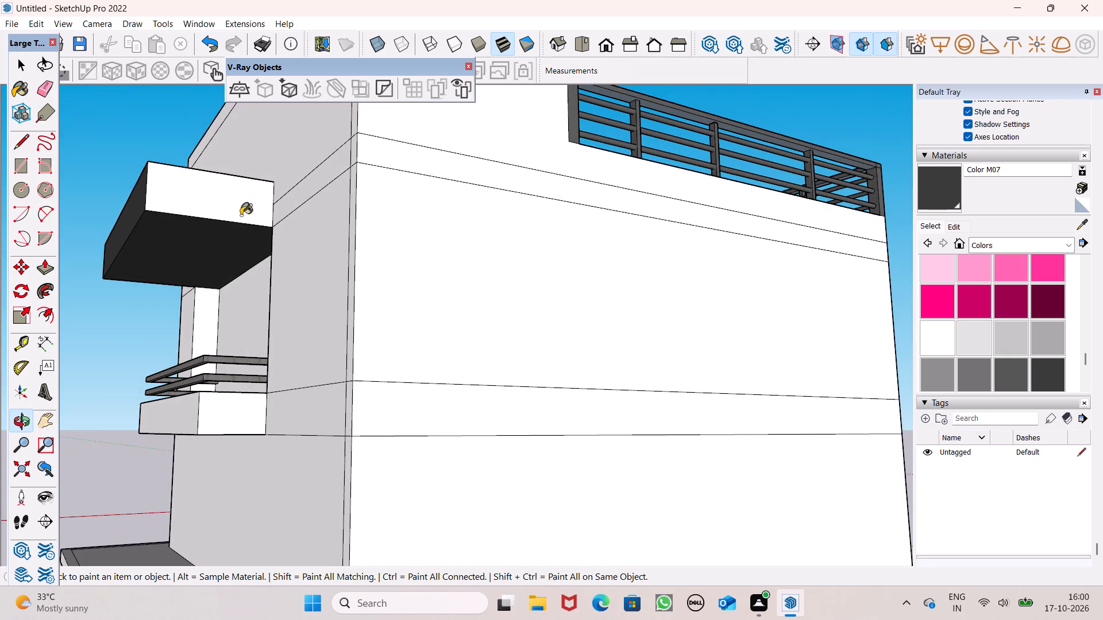
left_click(233, 203)
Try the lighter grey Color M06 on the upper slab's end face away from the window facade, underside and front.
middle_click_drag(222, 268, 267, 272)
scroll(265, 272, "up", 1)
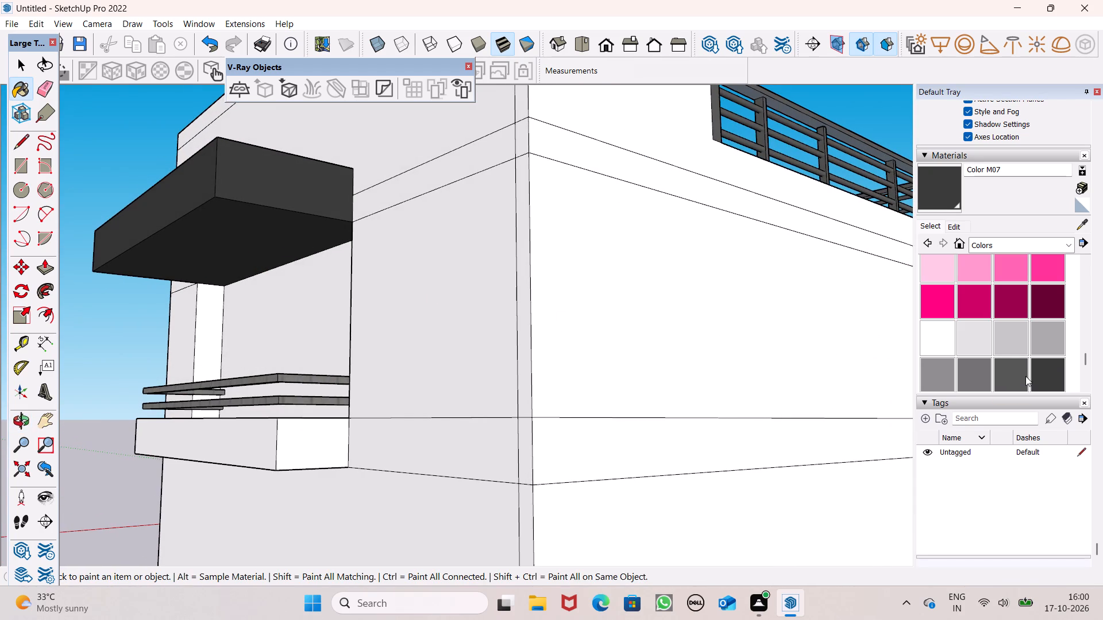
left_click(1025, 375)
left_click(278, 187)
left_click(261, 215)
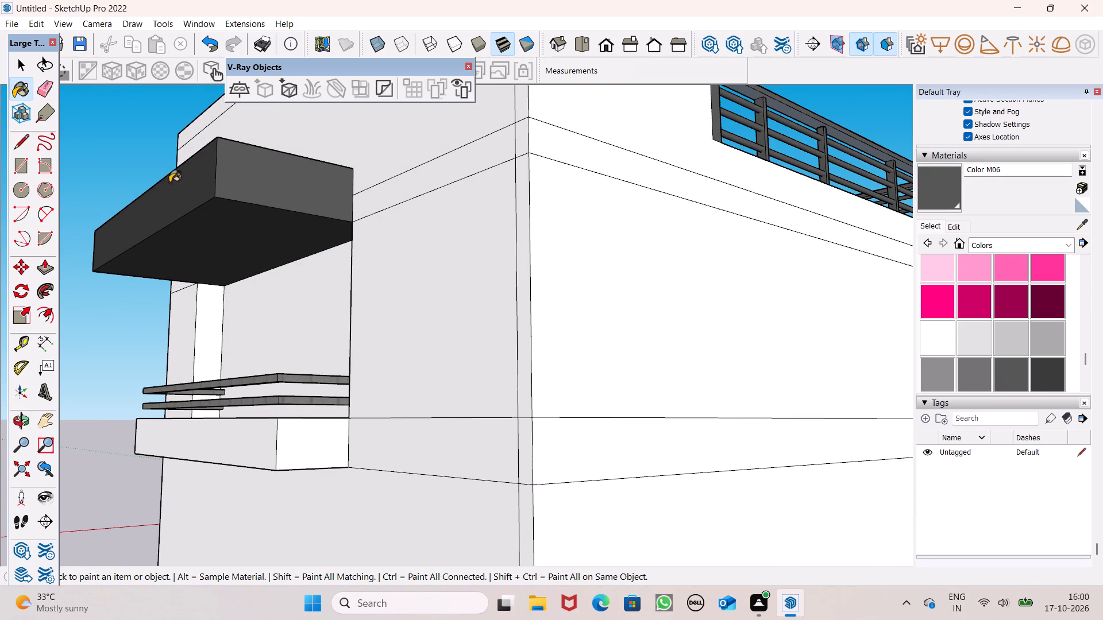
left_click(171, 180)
Repaint the upper slab's front, end face away from the window facade and underside with dark grey Color M07.
middle_click_drag(214, 215, 522, 304)
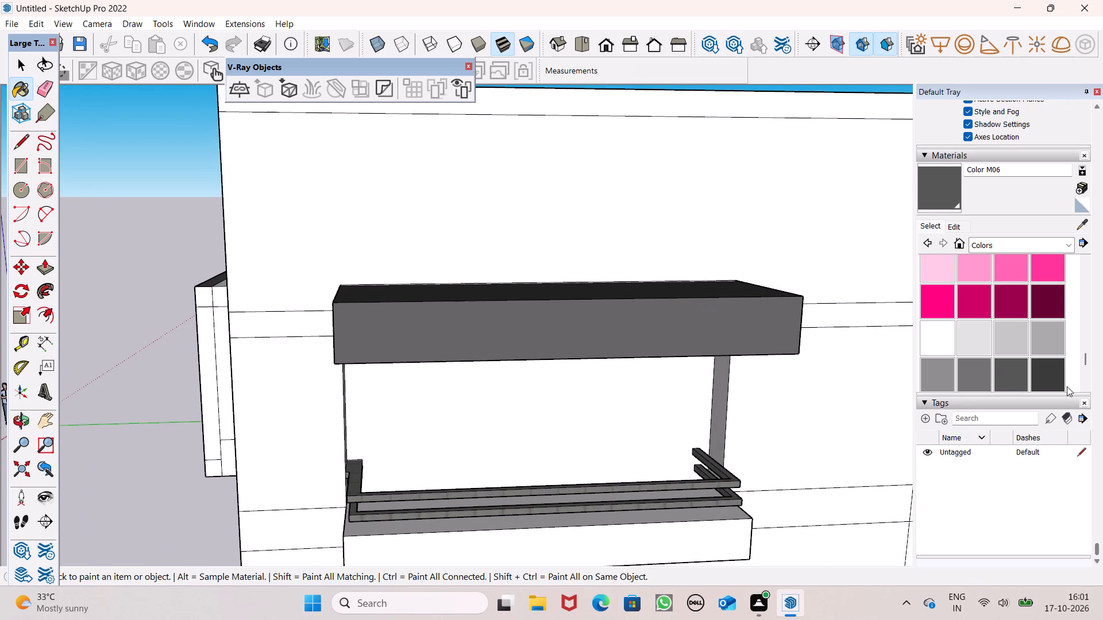
left_click(1050, 378)
left_click(720, 322)
scroll(717, 323, "up", 1)
middle_click_drag(712, 323, 564, 440)
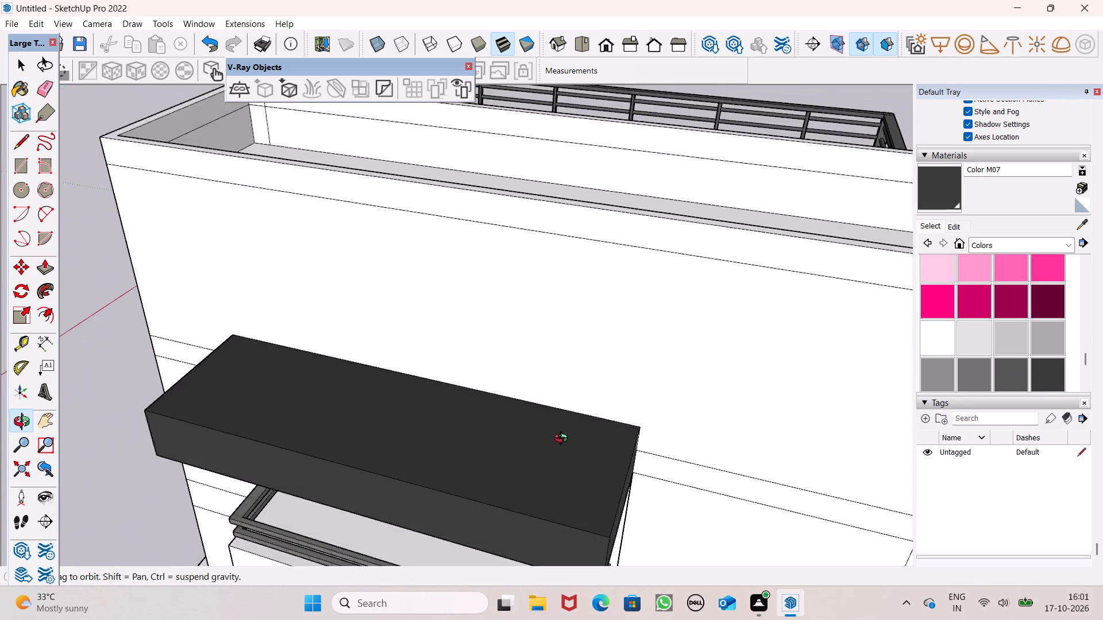
middle_click_drag(564, 440, 448, 280)
scroll(448, 280, "up", 1)
left_click(443, 278)
middle_click_drag(414, 299, 422, 203)
scroll(422, 204, "up", 1)
left_click(413, 197)
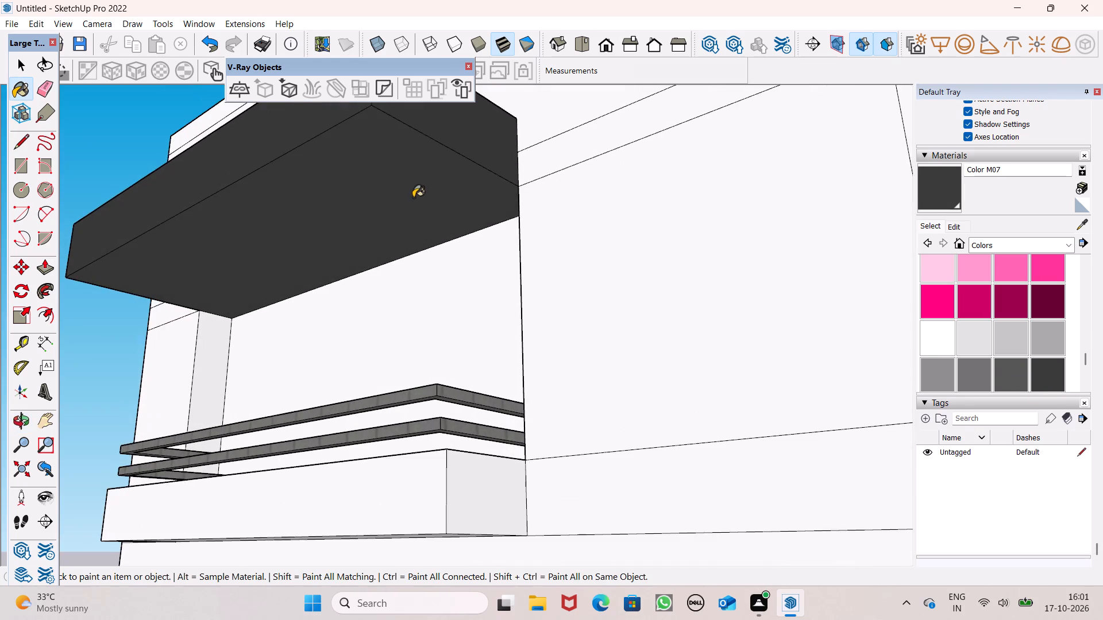
Paint the lower projecting slab's front, underside and both end faces with Color M07.
scroll(413, 218, "down", 4)
left_click(437, 392)
left_click_drag(408, 392, 402, 392)
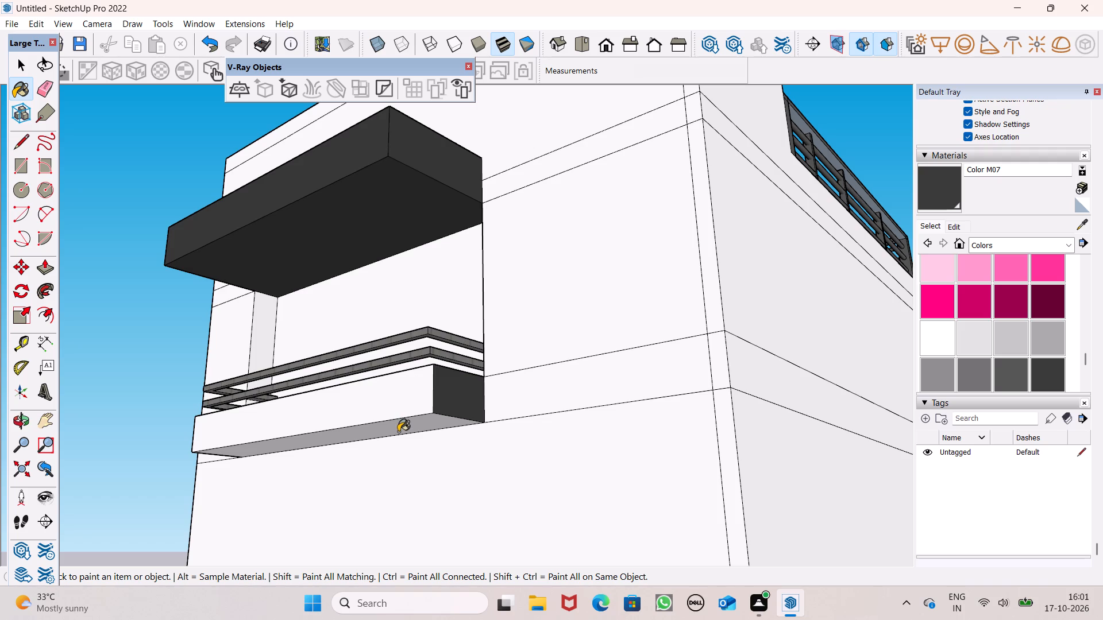
left_click(399, 431)
middle_click_drag(404, 417, 890, 494)
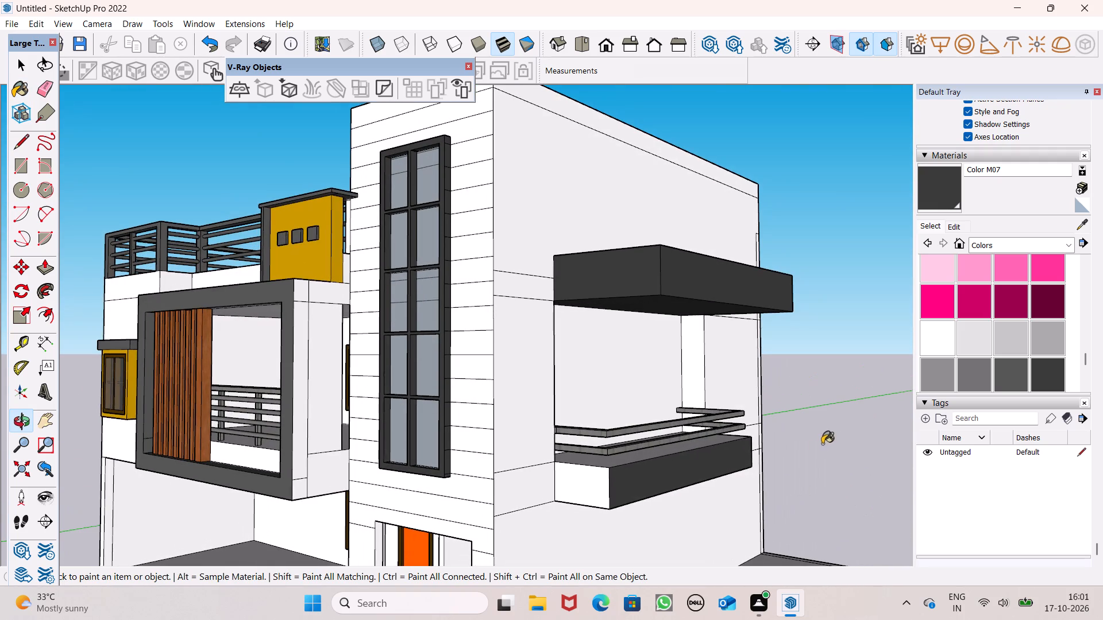
left_click(590, 485)
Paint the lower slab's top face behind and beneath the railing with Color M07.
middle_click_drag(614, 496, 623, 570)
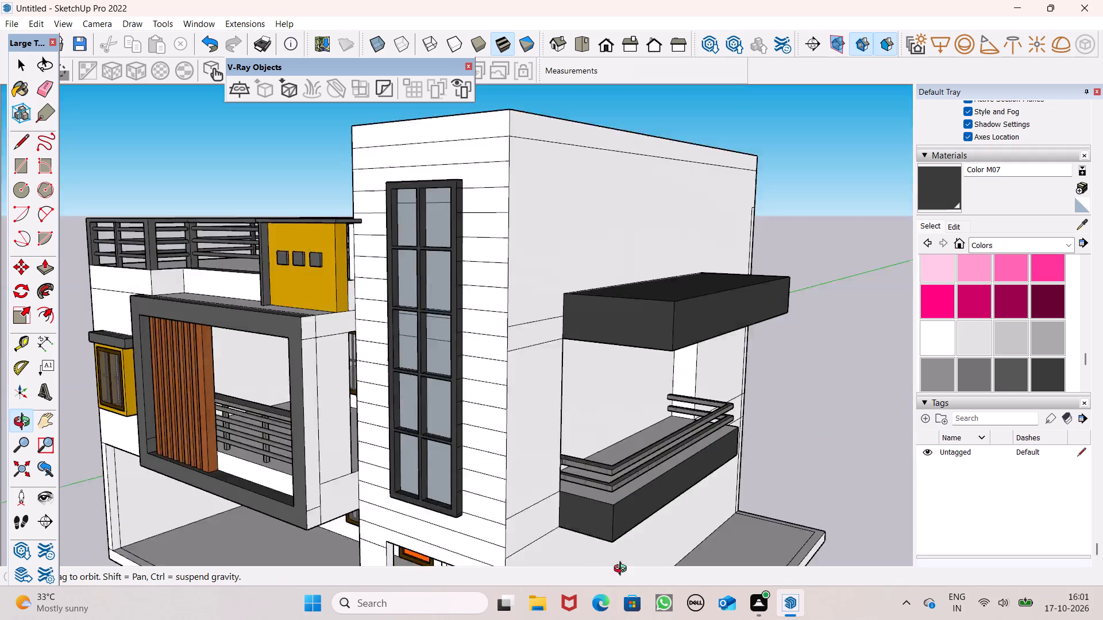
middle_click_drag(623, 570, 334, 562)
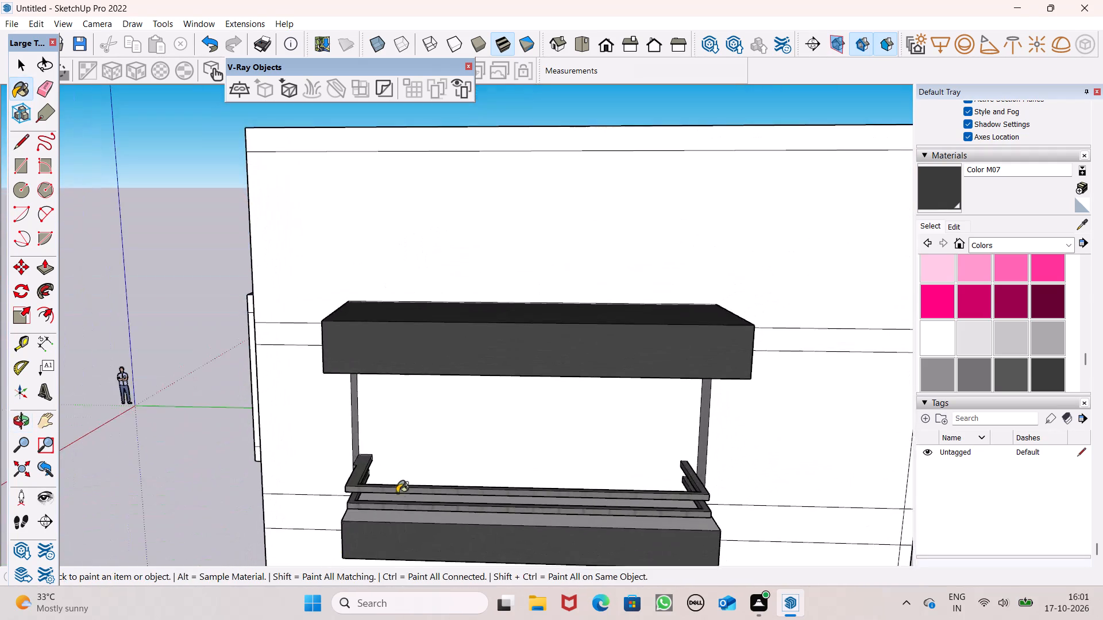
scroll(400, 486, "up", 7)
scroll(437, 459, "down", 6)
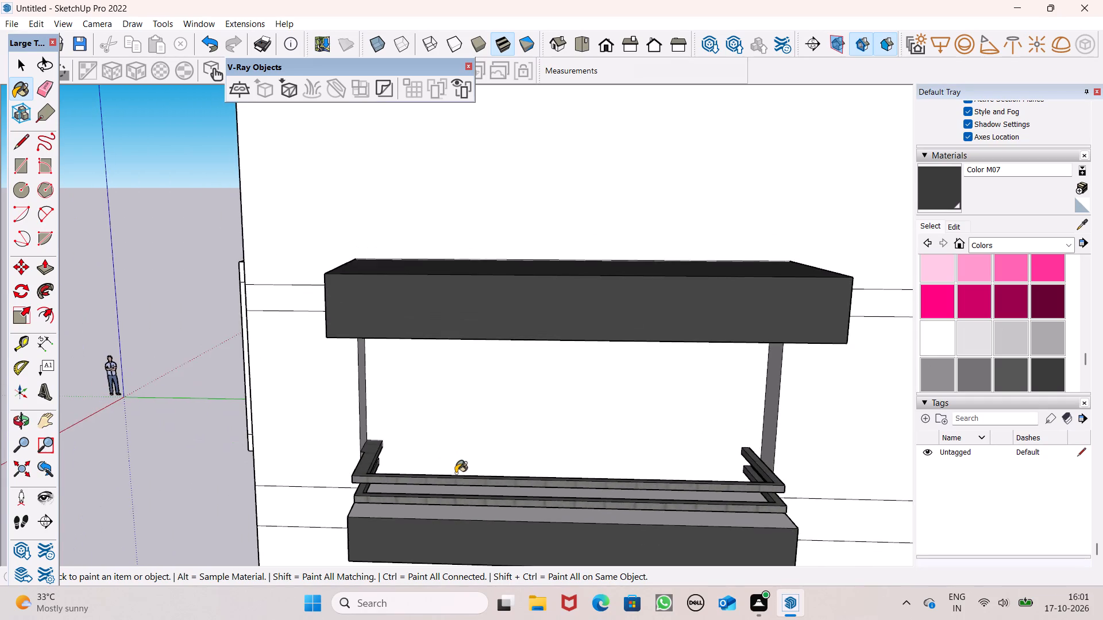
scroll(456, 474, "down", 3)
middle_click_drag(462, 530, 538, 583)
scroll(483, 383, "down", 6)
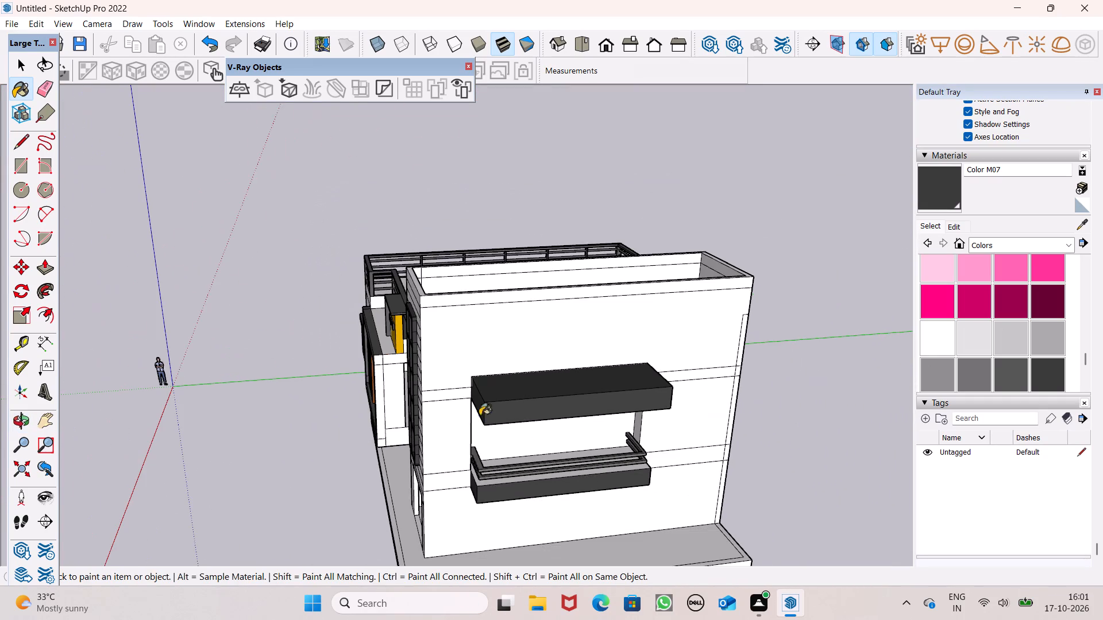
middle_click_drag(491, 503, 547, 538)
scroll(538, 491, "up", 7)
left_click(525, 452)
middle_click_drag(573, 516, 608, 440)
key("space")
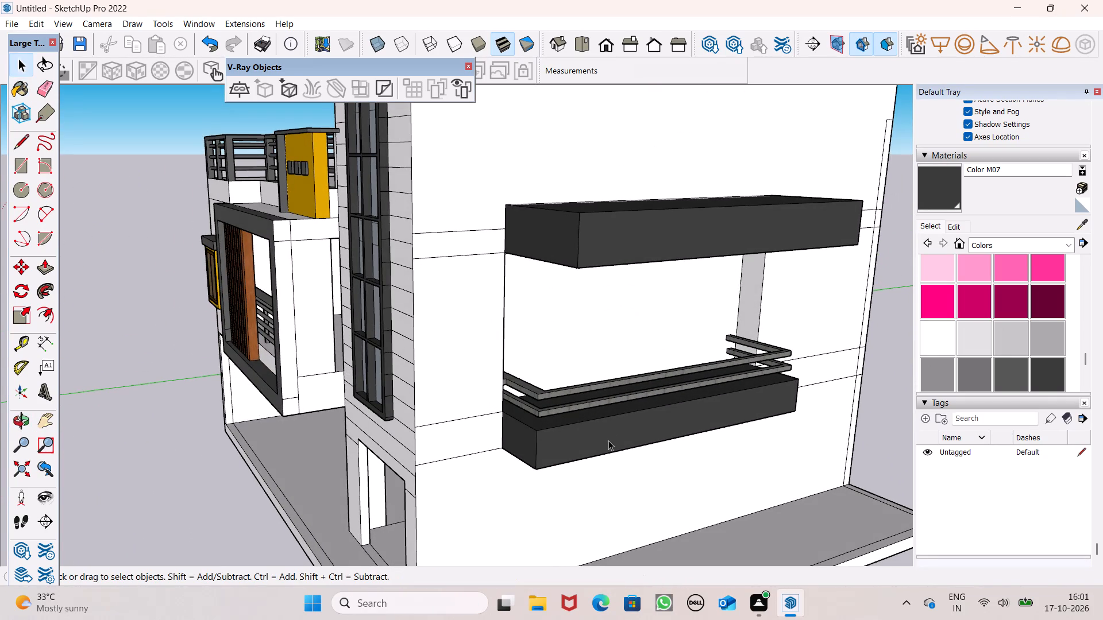
Repaint the lower slab's top face with white Color M00.
scroll(557, 402, "up", 8)
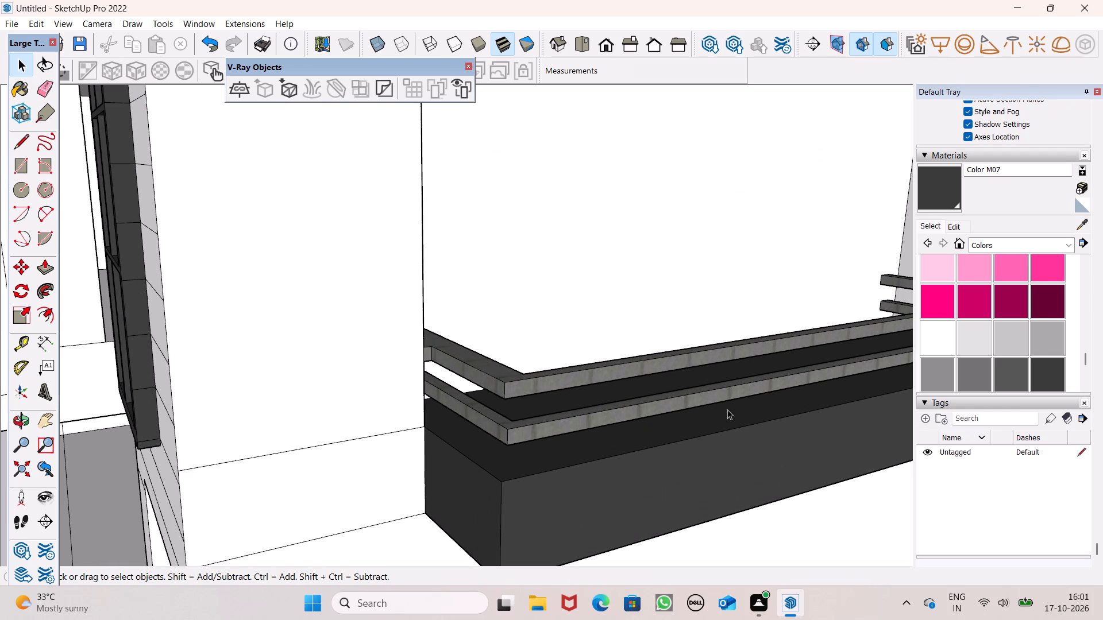
left_click(931, 343)
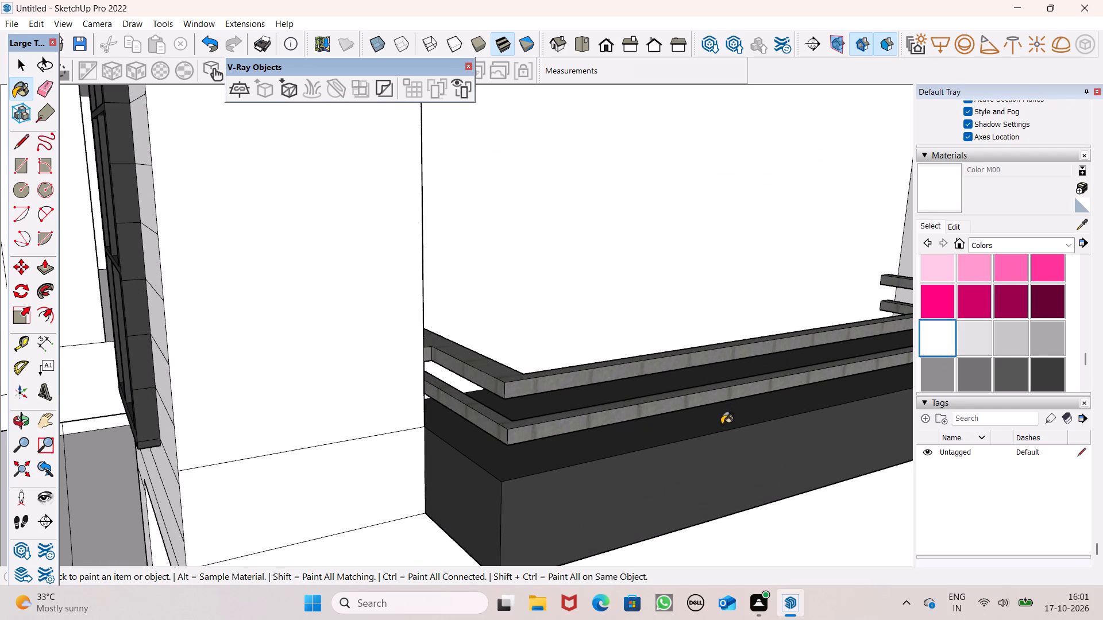
scroll(633, 455, "up", 1)
left_click(608, 441)
Draw a small rectangle on the lower slab's top, beneath the railing corner nearest the window facade, as a post base.
scroll(607, 443, "down", 2)
middle_click_drag(611, 457, 609, 479)
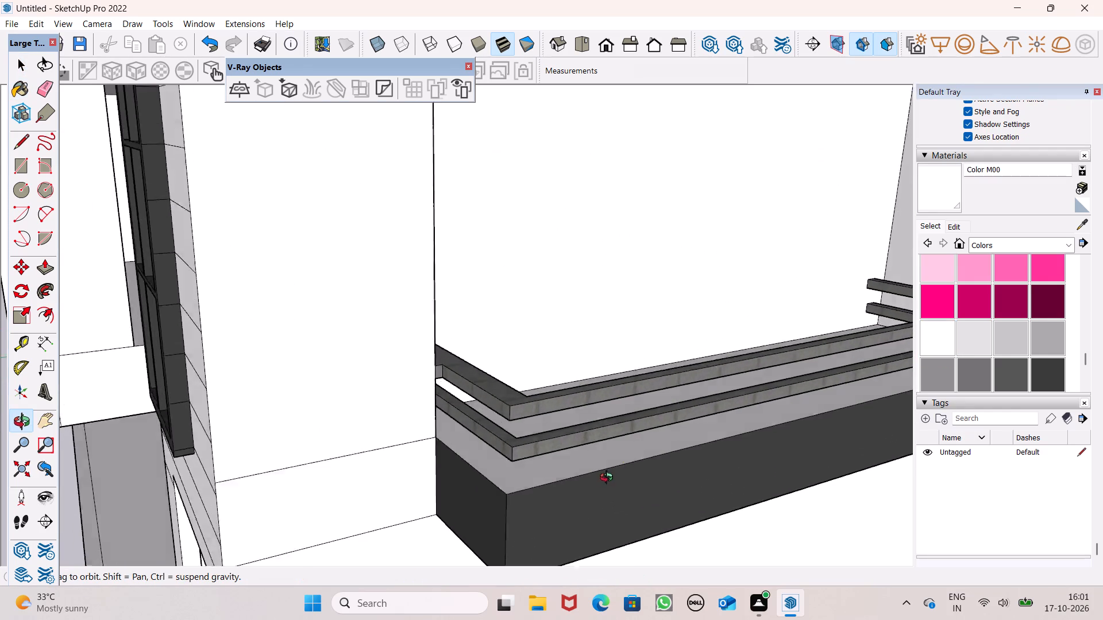
middle_click_drag(609, 479, 534, 469)
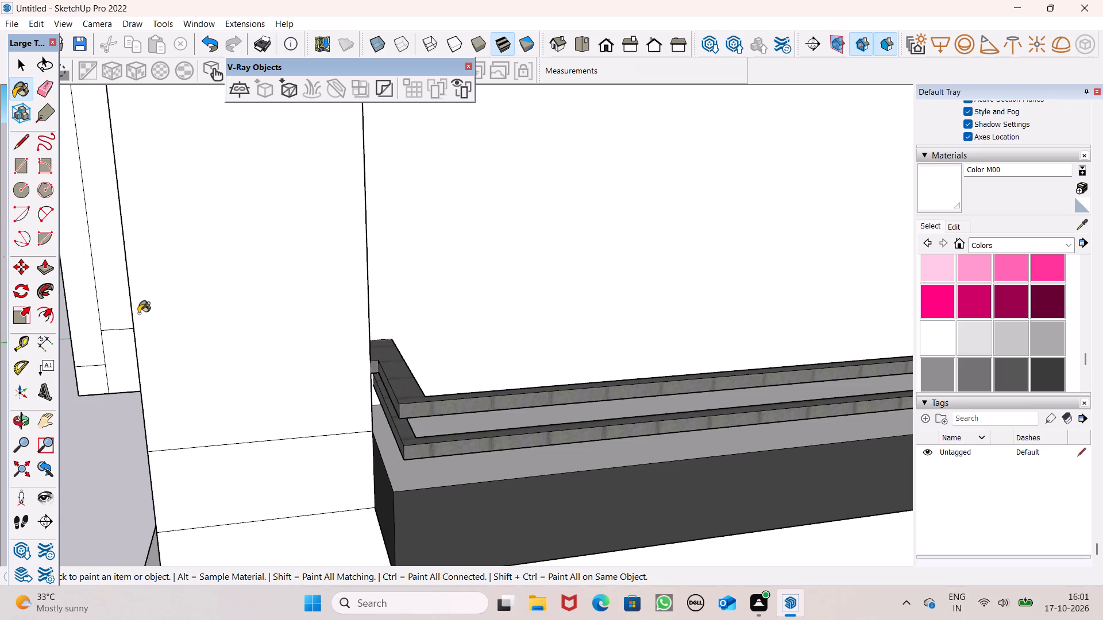
left_click(24, 158)
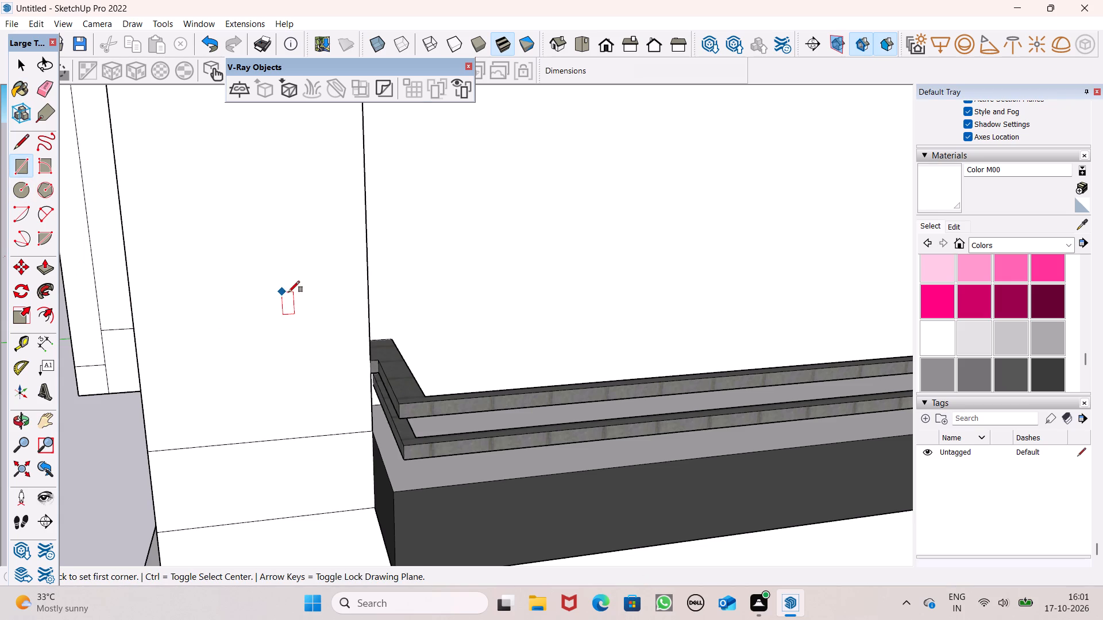
scroll(292, 292, "down", 3)
middle_click_drag(328, 373, 305, 412)
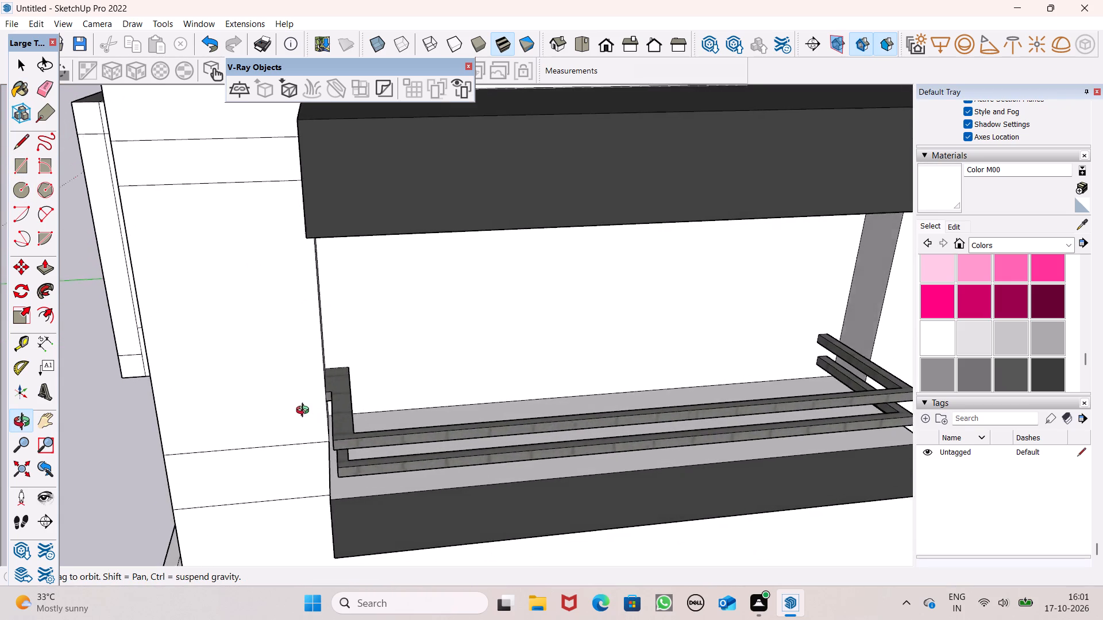
middle_click_drag(305, 412, 294, 412)
scroll(351, 452, "up", 6)
scroll(307, 506, "up", 4)
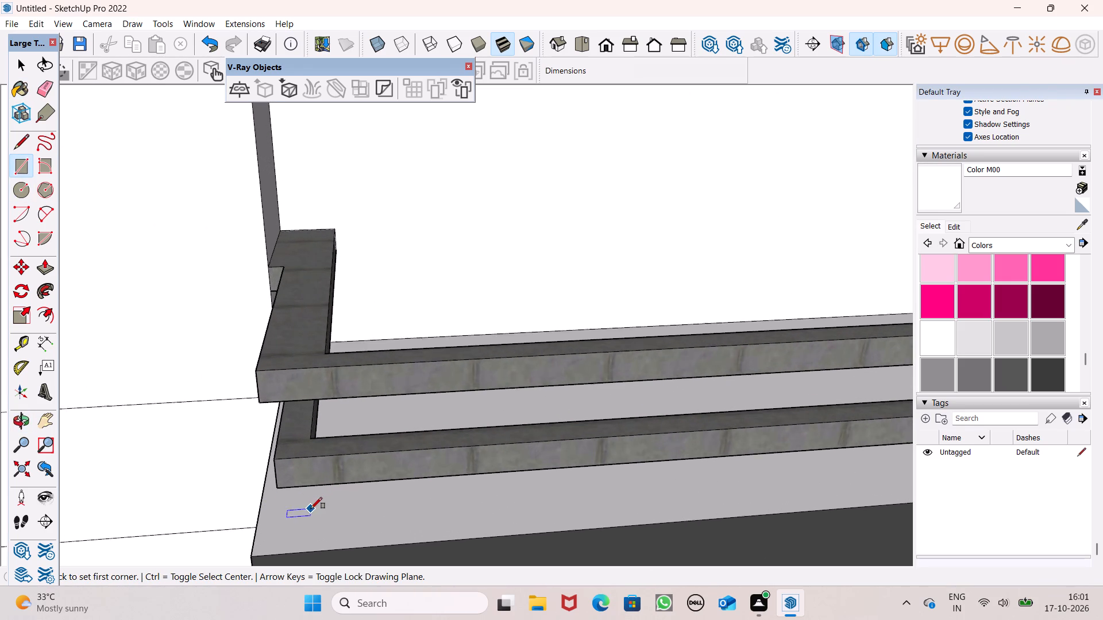
scroll(311, 509, "up", 2)
scroll(416, 393, "down", 5)
middle_click_drag(371, 511, 538, 561)
scroll(574, 531, "up", 1)
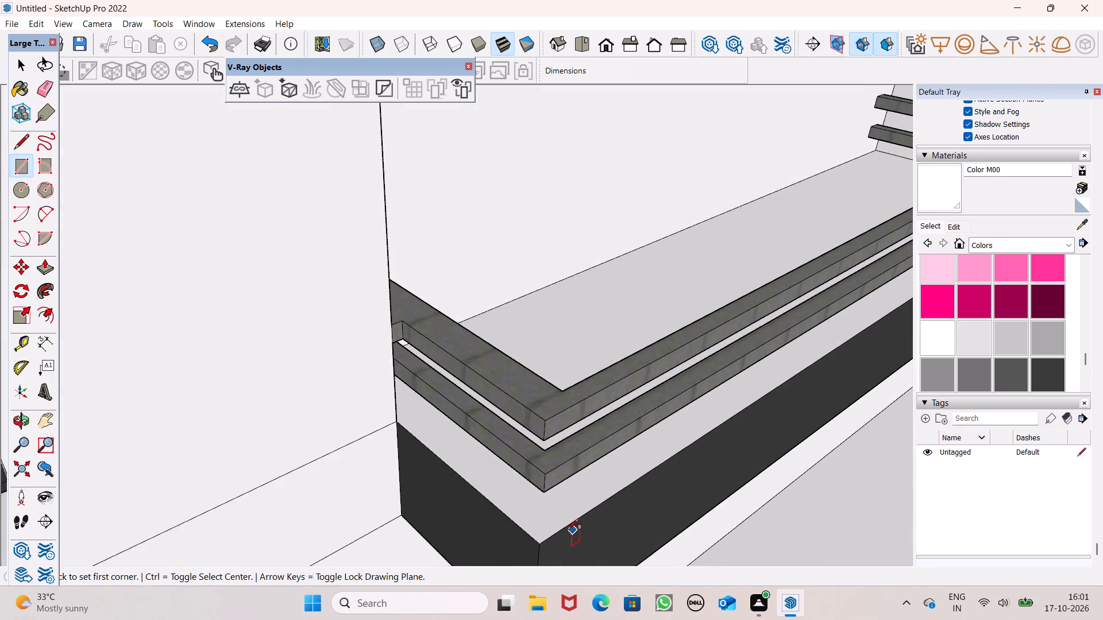
middle_click_drag(549, 516, 637, 490)
scroll(618, 474, "up", 6)
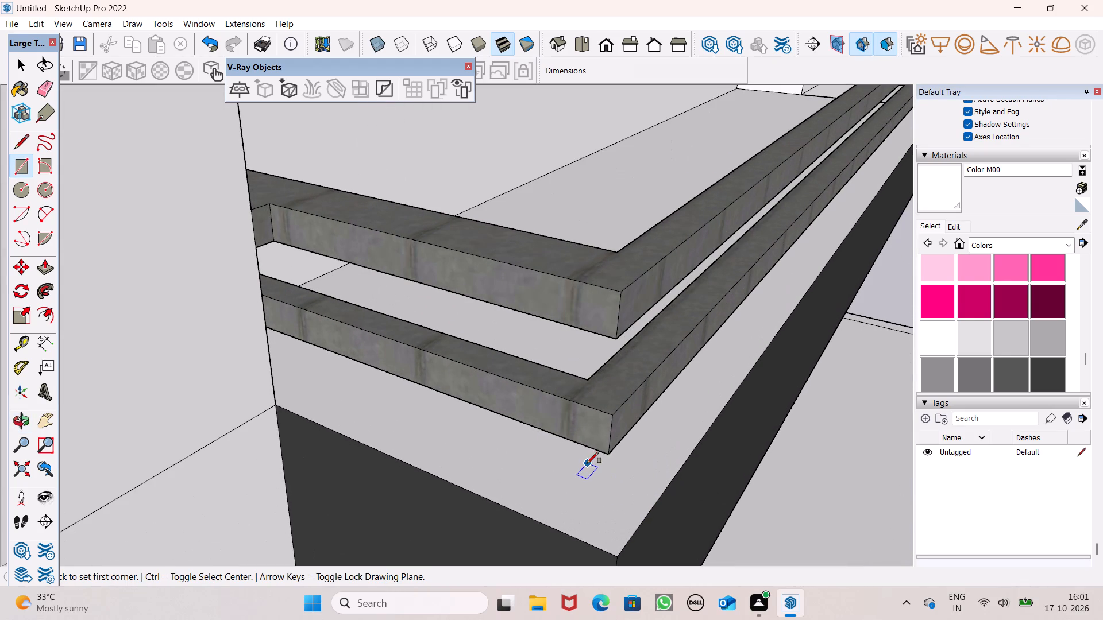
middle_click_drag(590, 485, 553, 405)
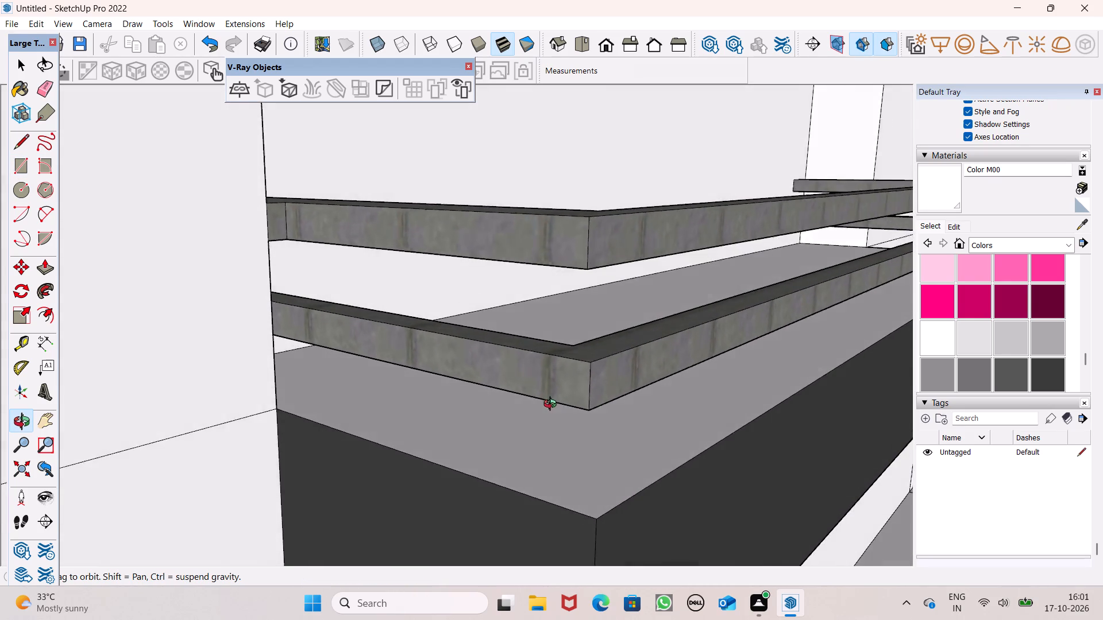
middle_click_drag(553, 405, 551, 411)
scroll(574, 444, "up", 5)
left_click_drag(570, 444, 576, 452)
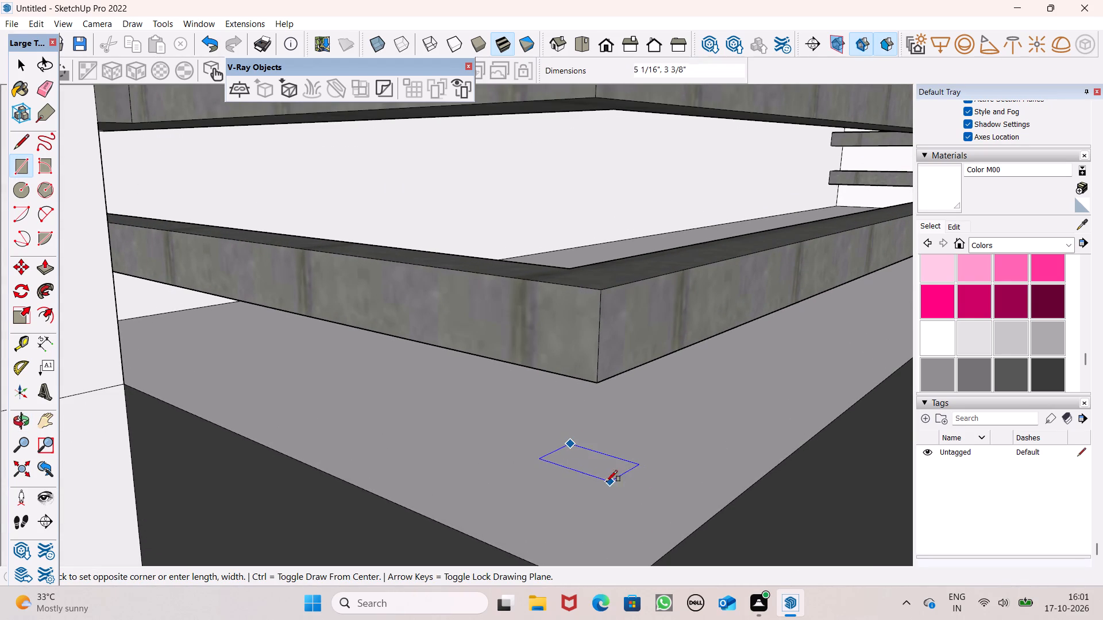
left_click(601, 493)
key("space")
Paint the small post-base rectangle with Metal Seamed from the Metal collection.
scroll(608, 420, "down", 7)
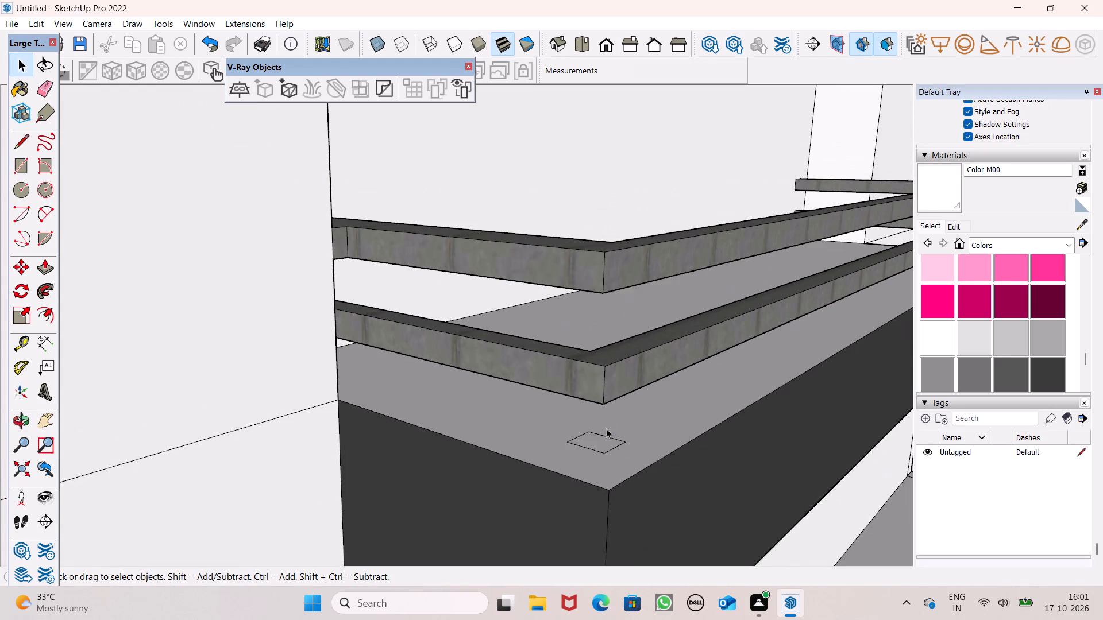
scroll(606, 428, "down", 2)
middle_click_drag(619, 459, 597, 557)
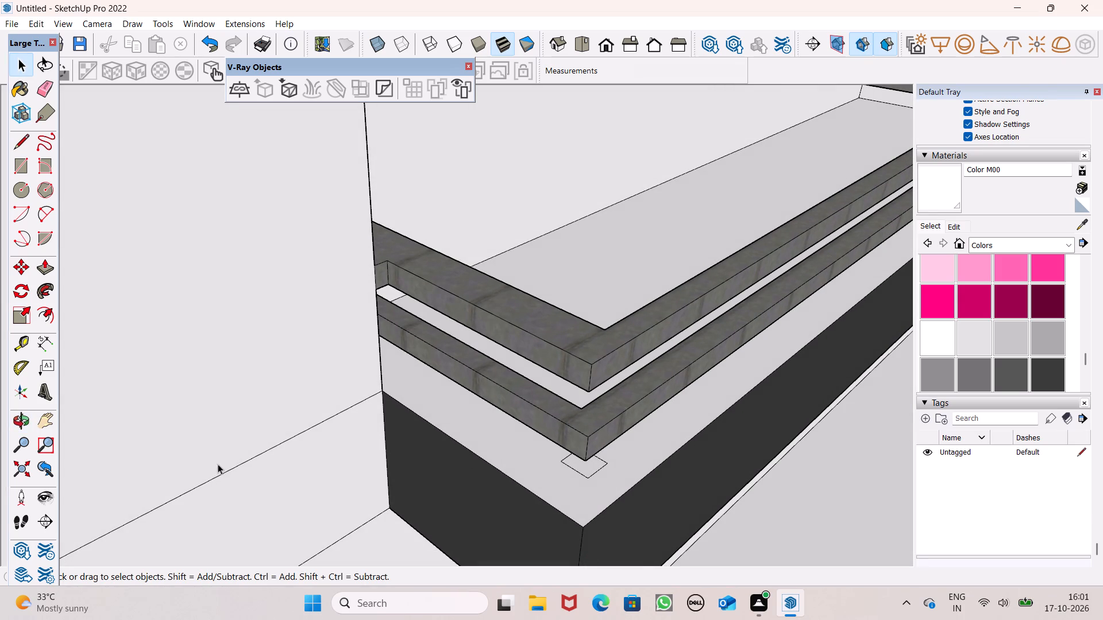
left_click(51, 263)
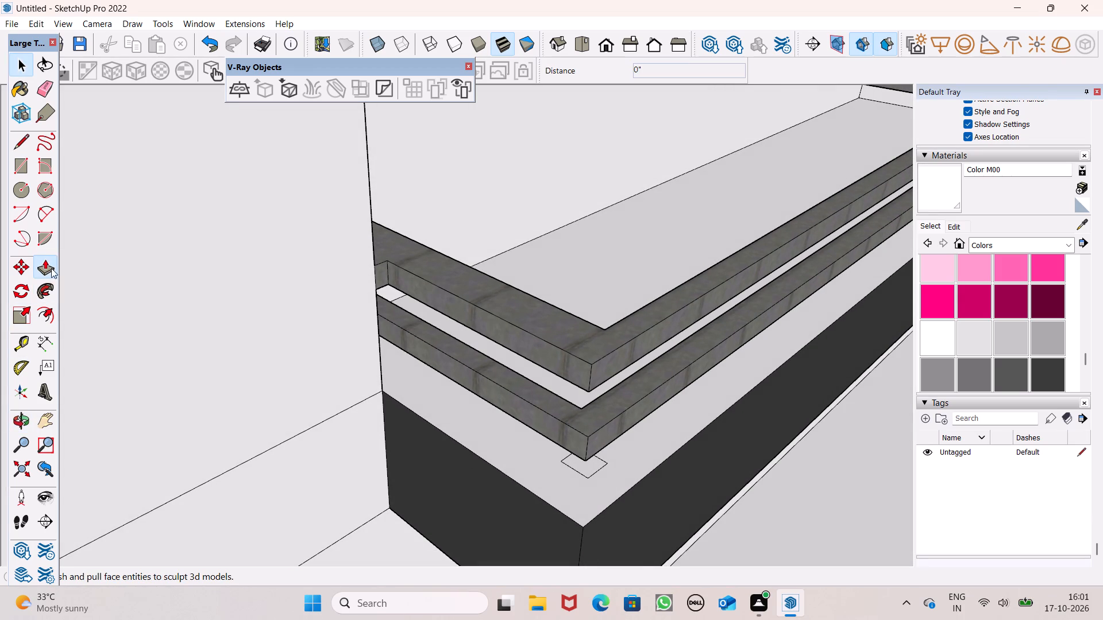
left_click(991, 240)
left_click(1016, 343)
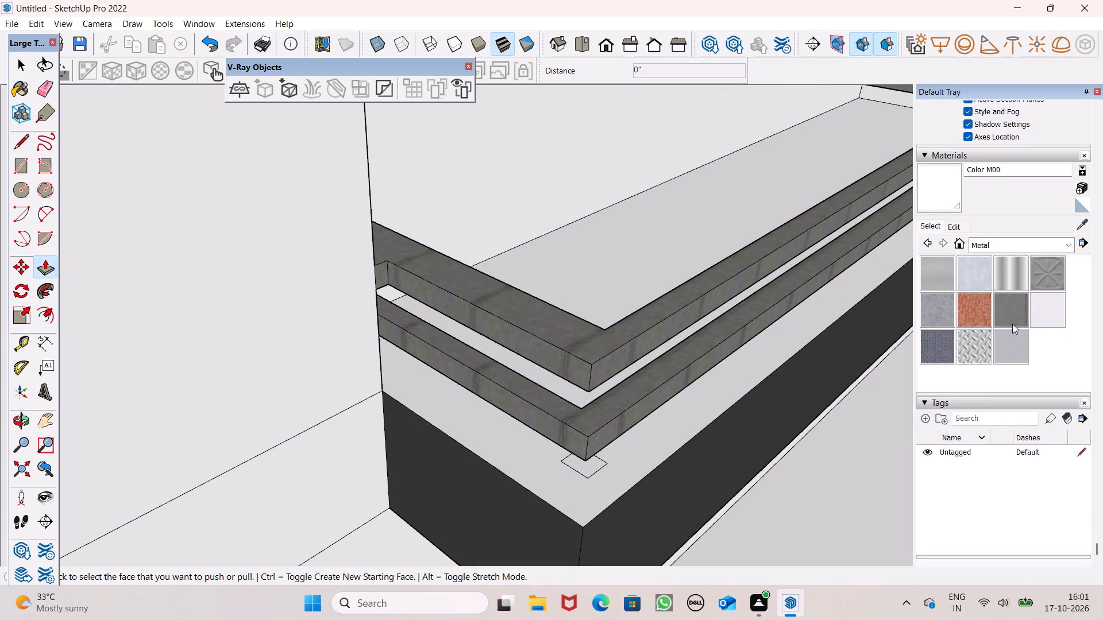
left_click(1011, 313)
left_click(591, 468)
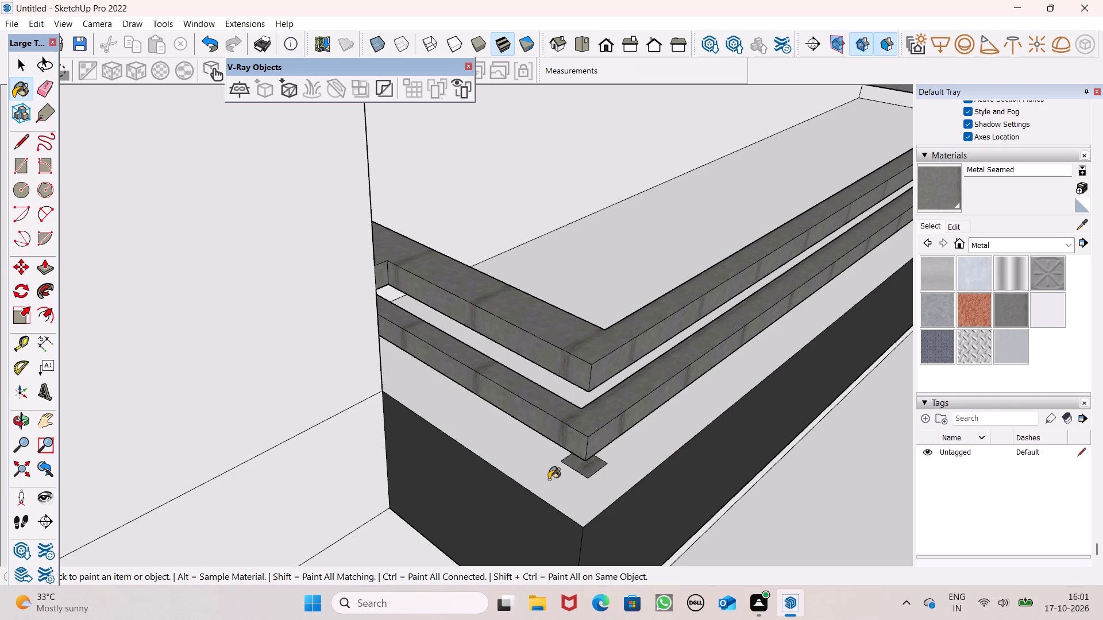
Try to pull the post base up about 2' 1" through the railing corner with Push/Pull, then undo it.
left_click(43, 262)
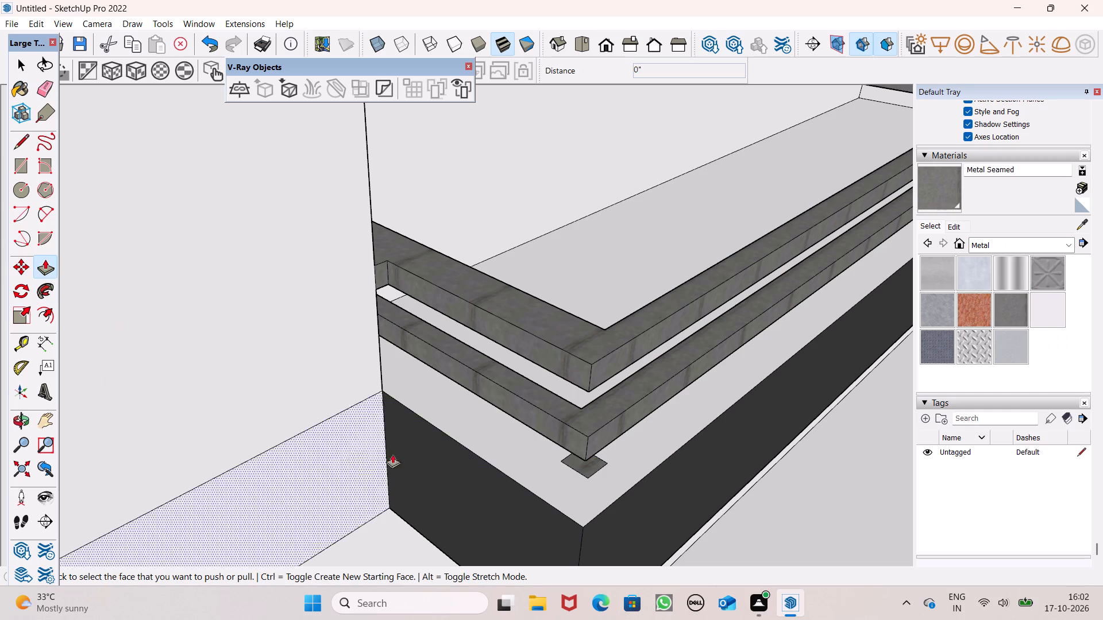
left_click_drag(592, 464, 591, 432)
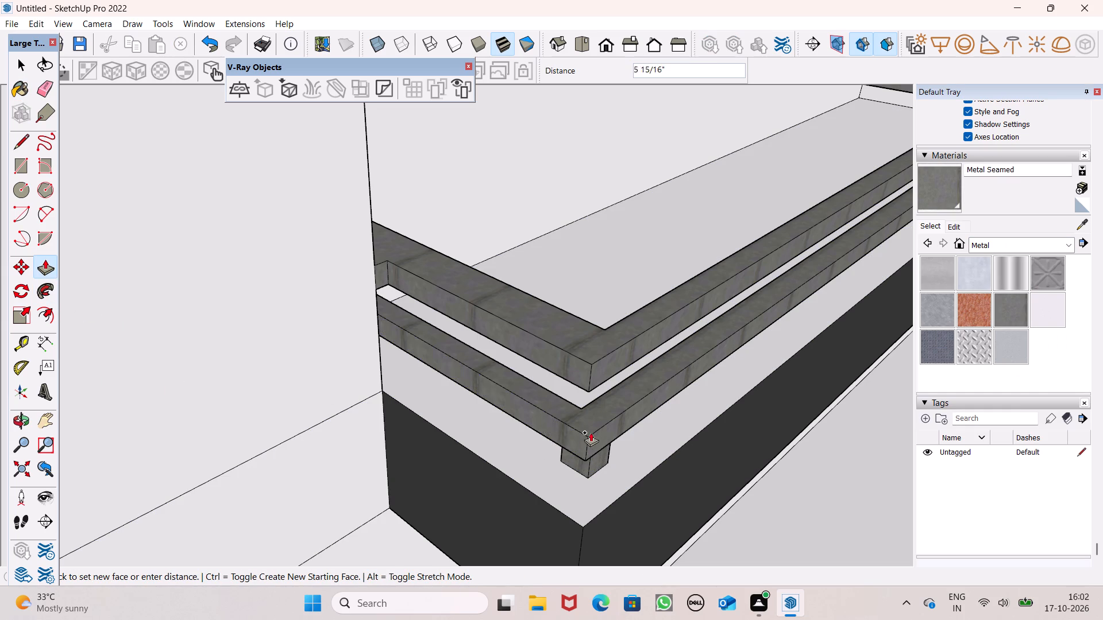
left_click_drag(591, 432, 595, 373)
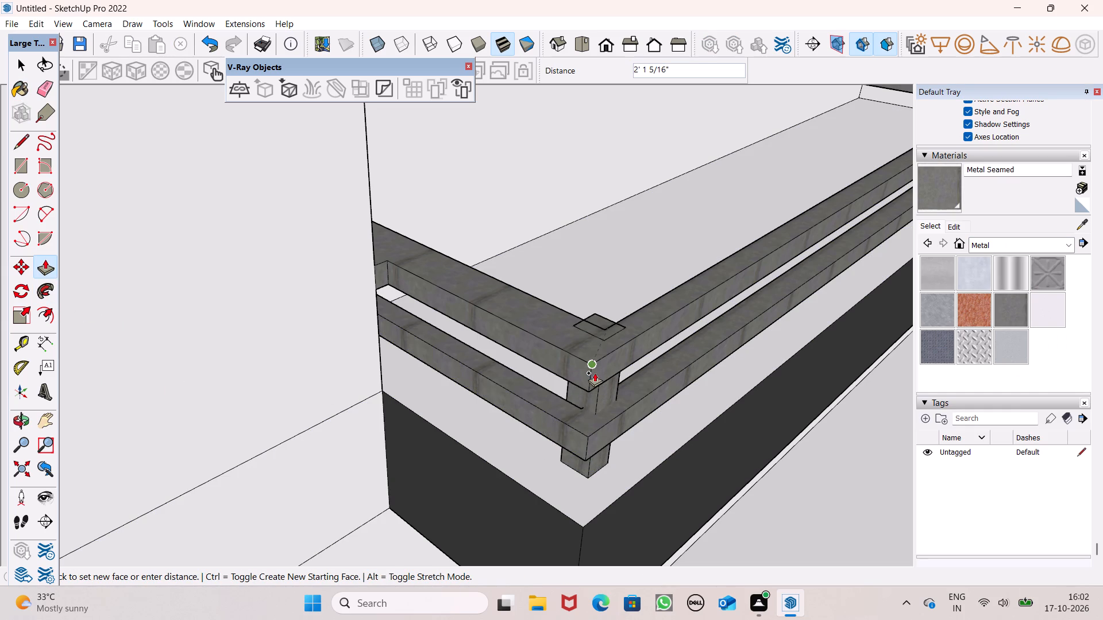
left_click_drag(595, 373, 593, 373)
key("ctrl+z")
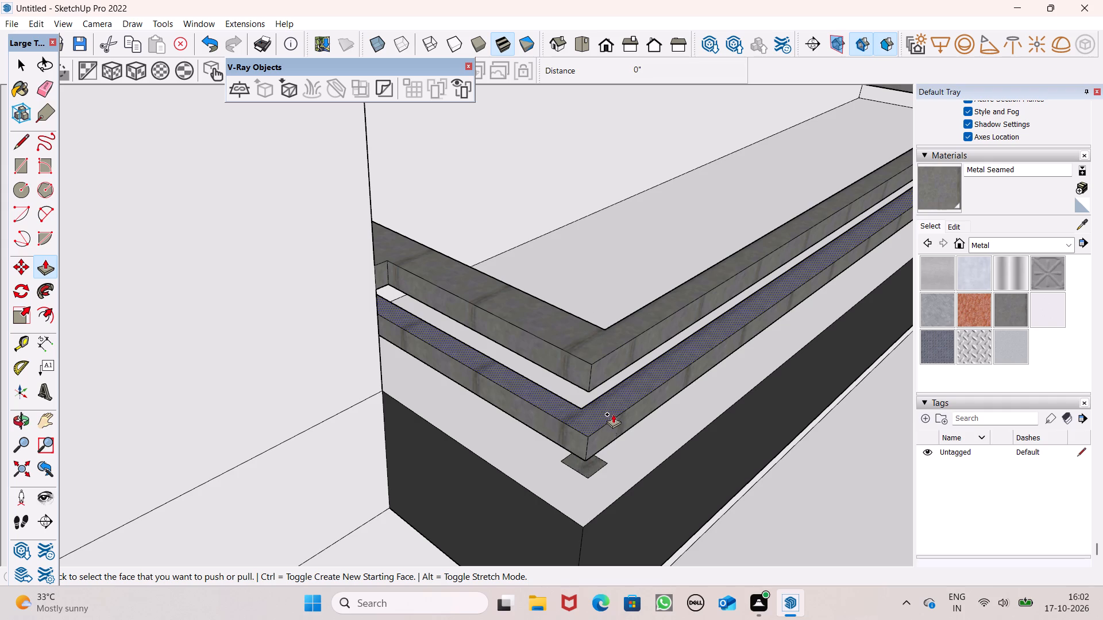
Pull the post base up 1' 6" with Push/Pull to form a corner post beneath the top rail.
left_click_drag(587, 465, 607, 374)
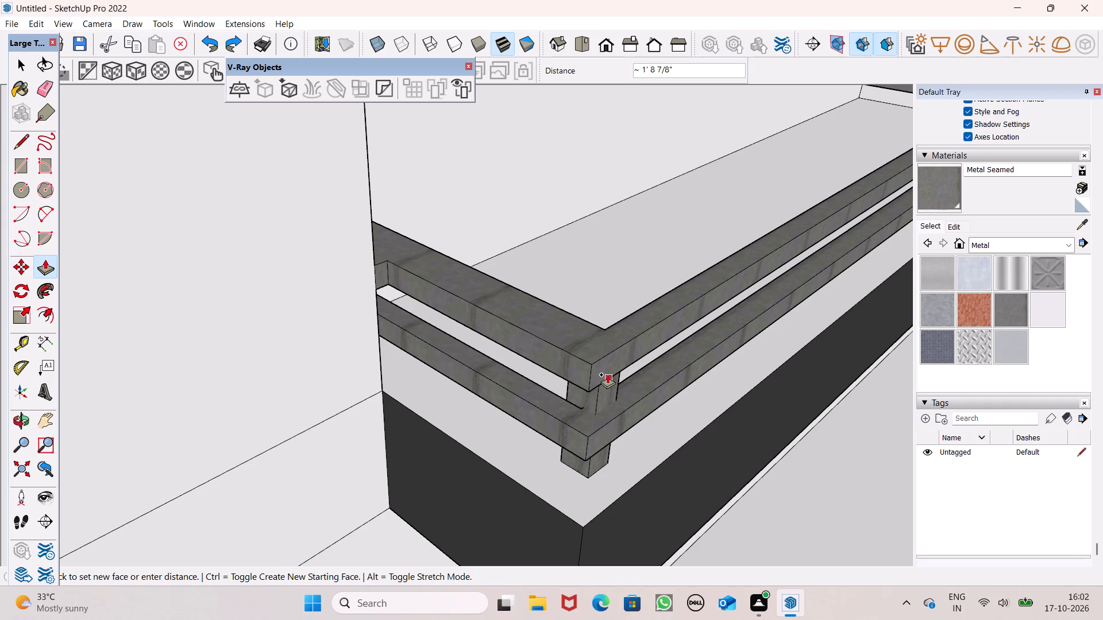
left_click_drag(607, 374, 606, 373)
middle_click_drag(673, 430, 0, 444)
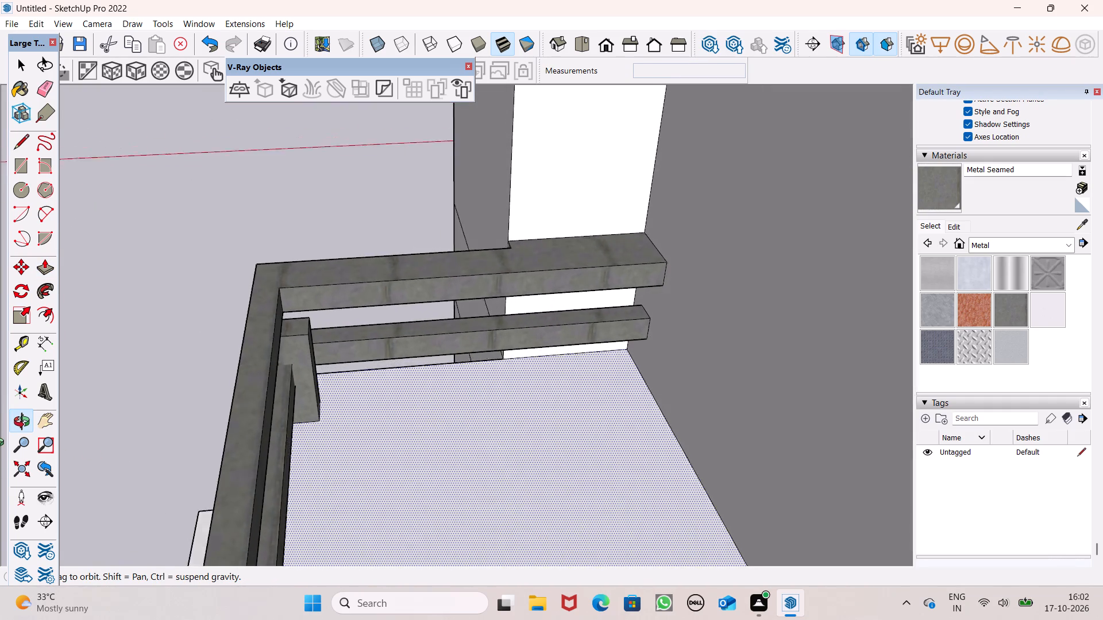
middle_click_drag(0, 444, 0, 417)
scroll(265, 300, "up", 7)
middle_click_drag(396, 343, 278, 330)
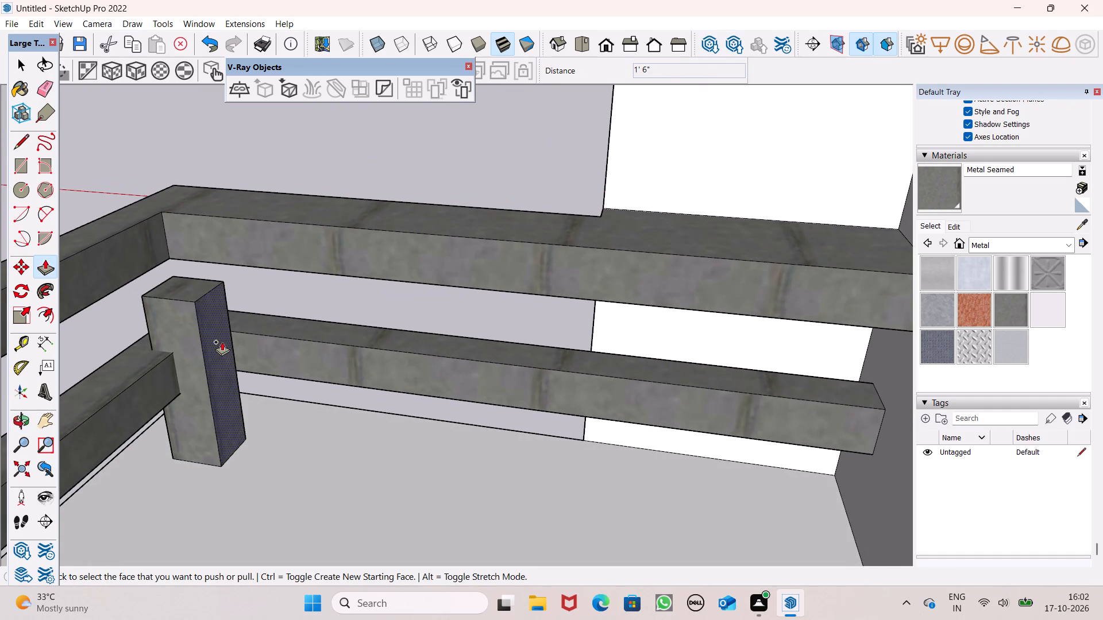
Push the first corner post's inner side face in 1 3/8" and pull its top up about 3 3/8" to the top rail.
left_click_drag(217, 340, 217, 340)
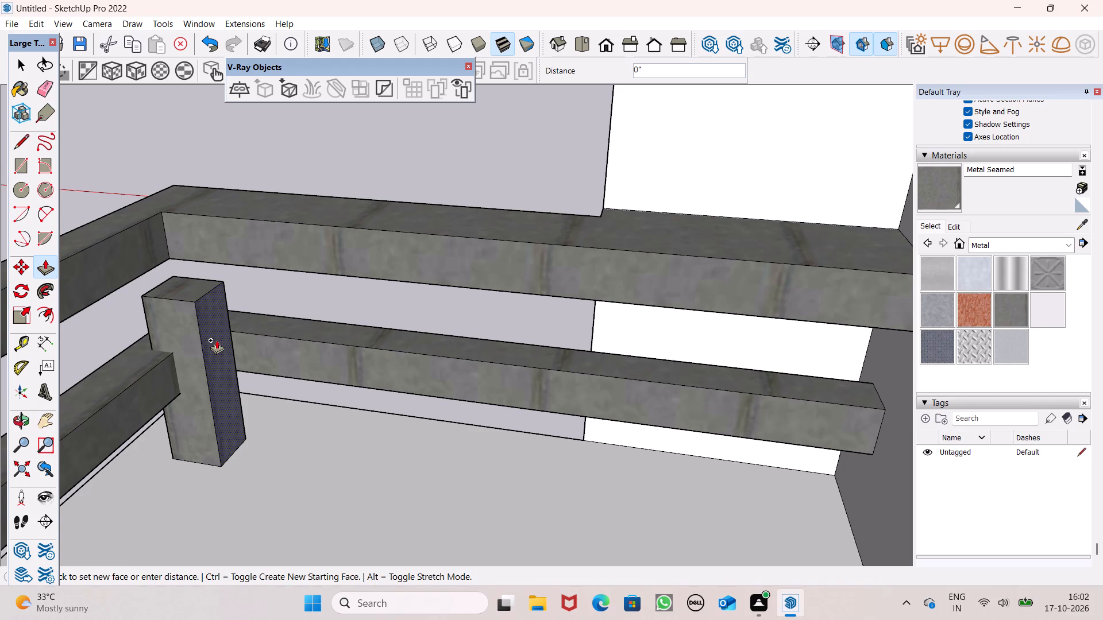
left_click_drag(217, 340, 205, 338)
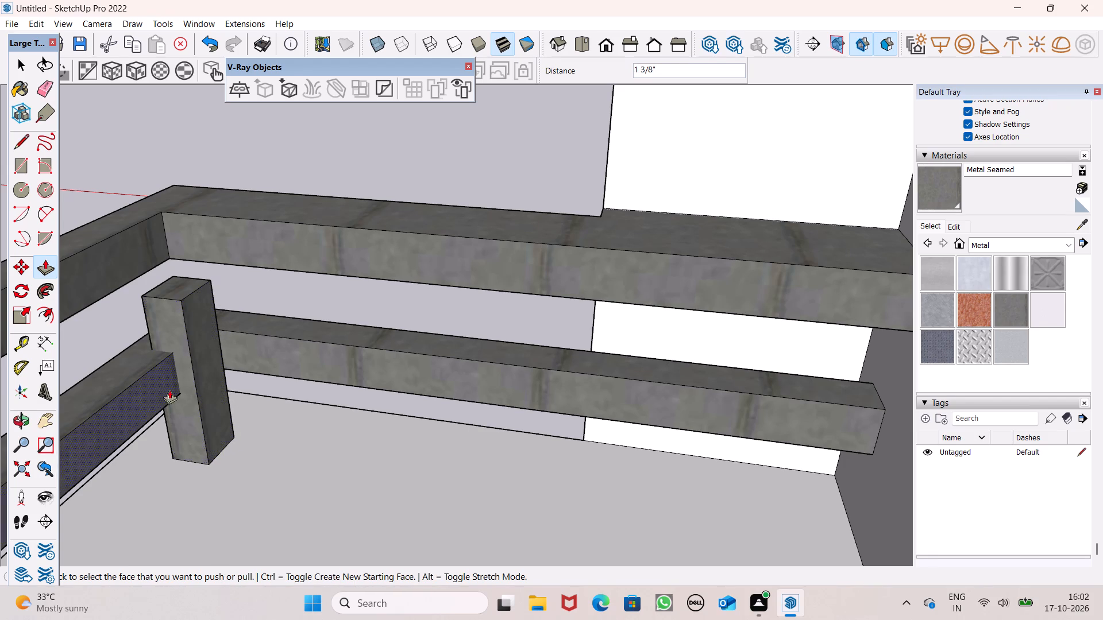
left_click_drag(180, 286, 187, 251)
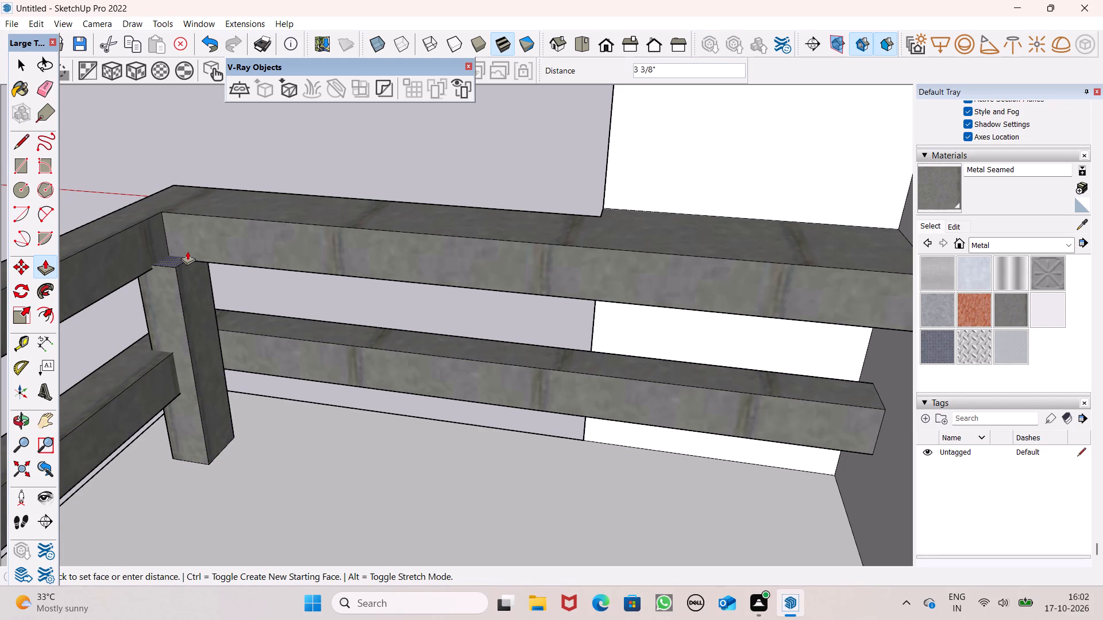
left_click_drag(187, 251, 187, 250)
Adjust the corner post's two outer faces with Push/Pull, moving the long-side face out 2" and back in 7/16".
middle_click_drag(178, 322, 567, 297)
scroll(440, 284, "down", 4)
middle_click_drag(443, 344, 592, 356)
middle_click_drag(568, 378, 601, 383)
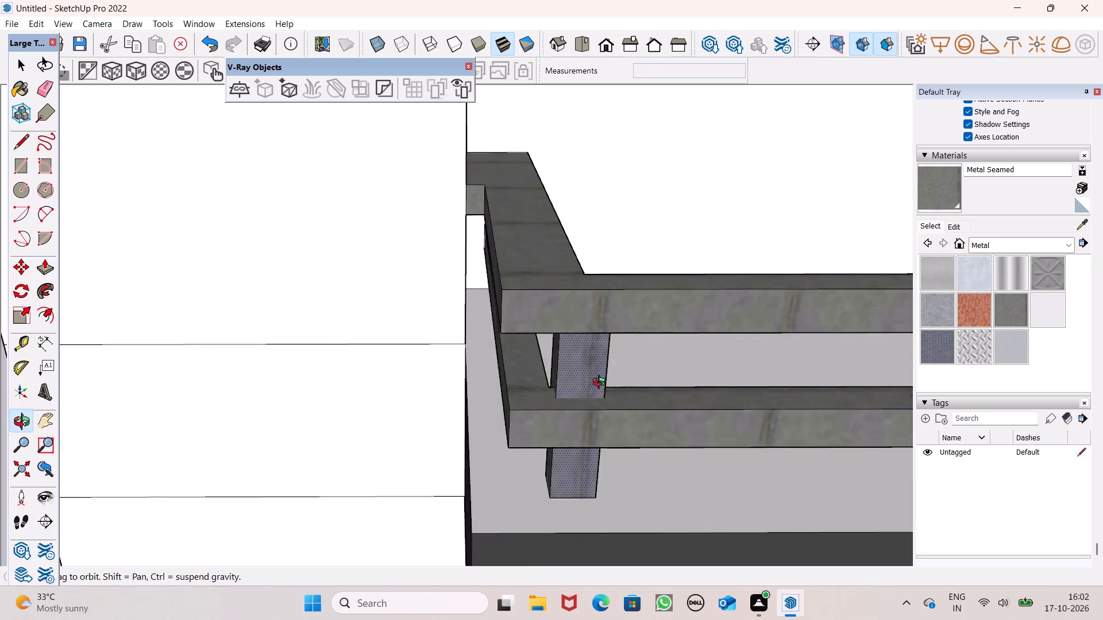
middle_click_drag(601, 383, 738, 392)
left_click_drag(658, 344, 645, 362)
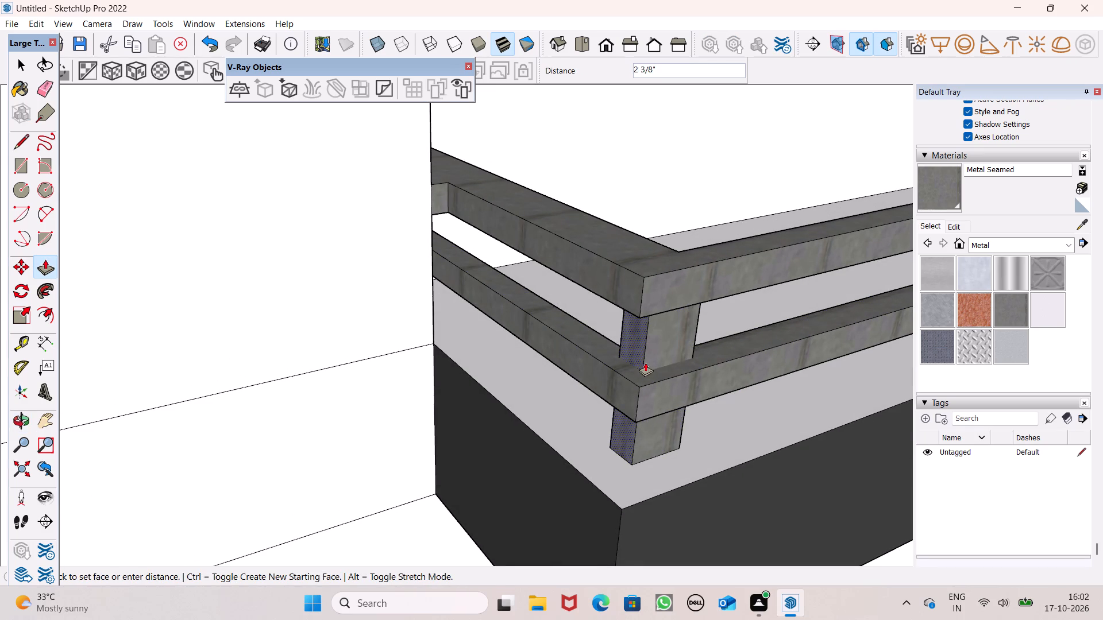
left_click_drag(645, 362, 643, 363)
left_click_drag(661, 353, 667, 371)
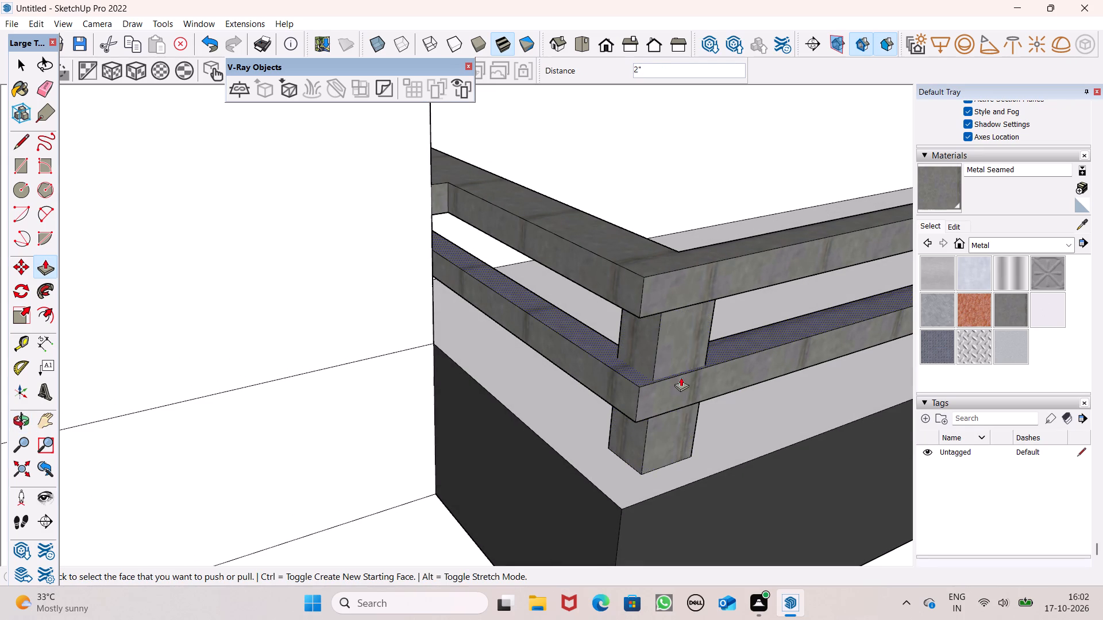
left_click_drag(689, 424, 689, 418)
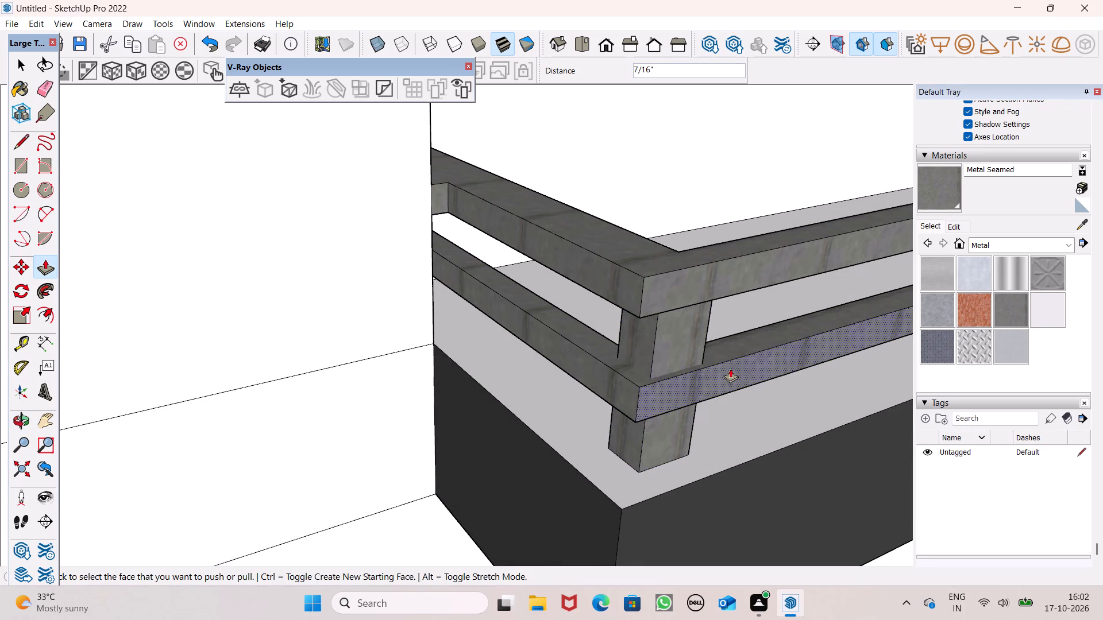
Push the remaining wide inner face of the first corner post in about 2" to slim the post.
scroll(730, 368, "down", 3)
middle_click_drag(733, 374, 0, 365)
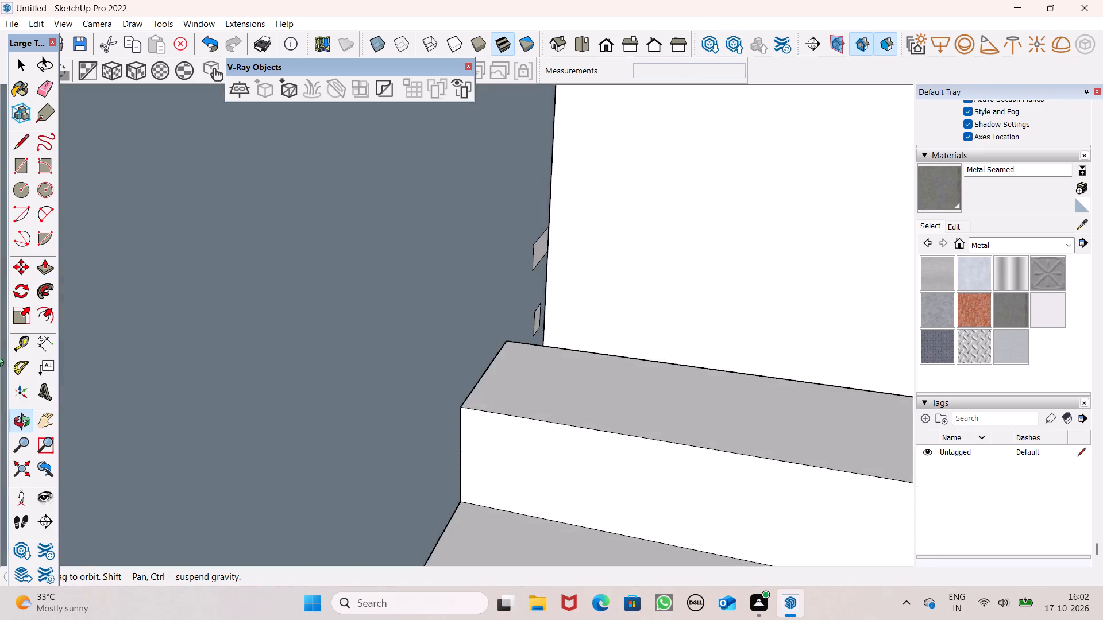
middle_click_drag(0, 365, 102, 366)
scroll(148, 336, "up", 6)
left_click_drag(200, 273, 205, 265)
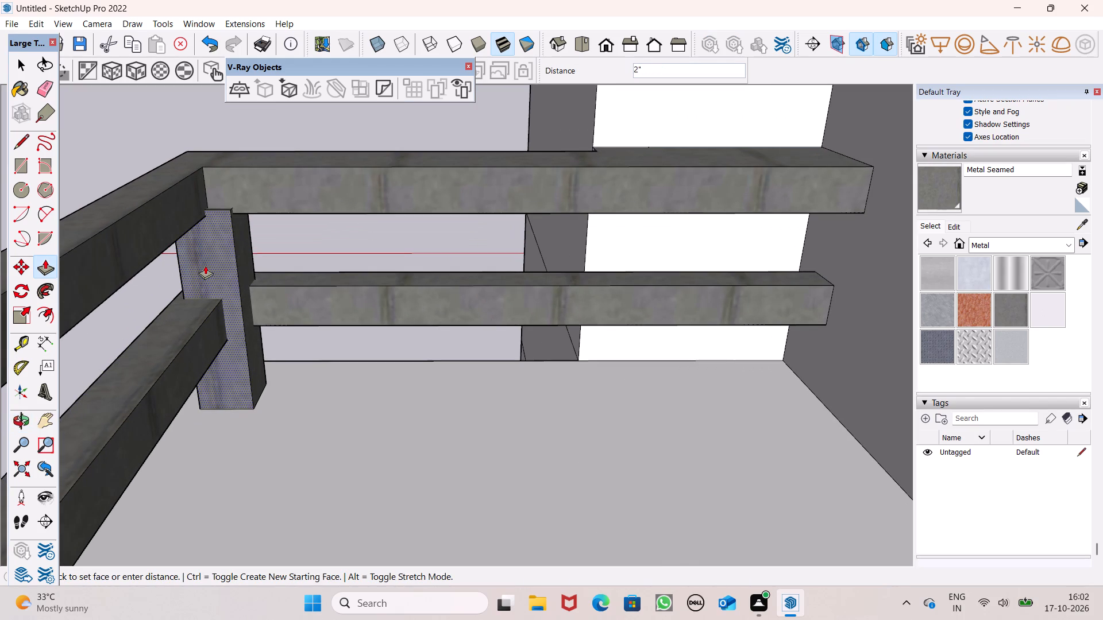
left_click_drag(205, 265, 205, 267)
middle_click_drag(218, 319, 156, 351)
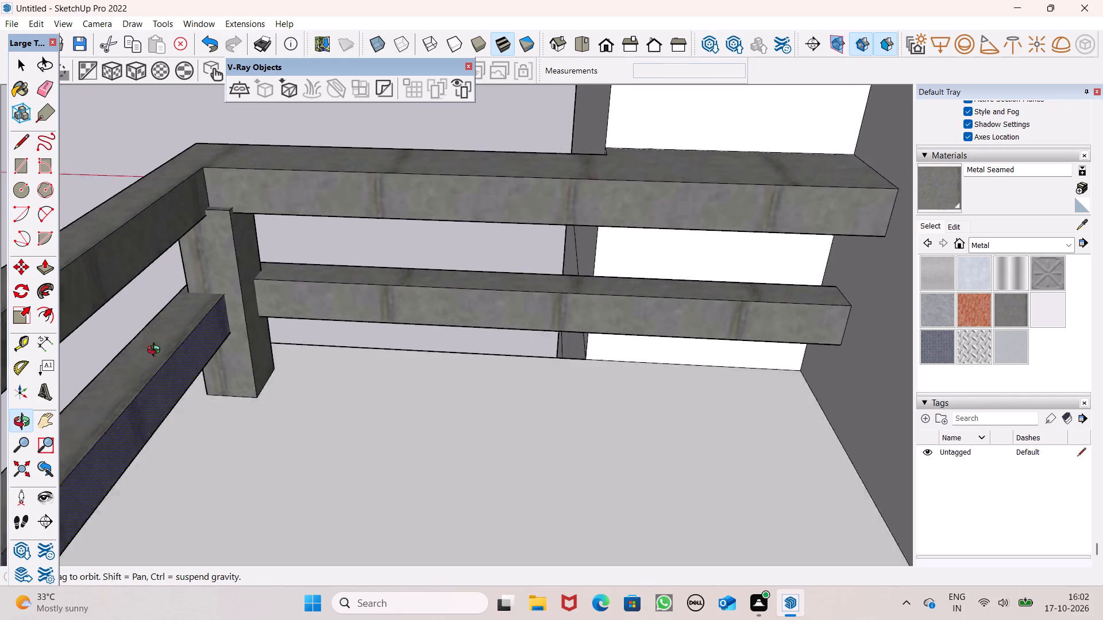
middle_click_drag(156, 351, 30, 349)
key("space")
Draw a 5 13/16" by 5 5/16" post-base rectangle on the lower slab beneath the railing's opposite outer corner.
scroll(101, 279, "down", 3)
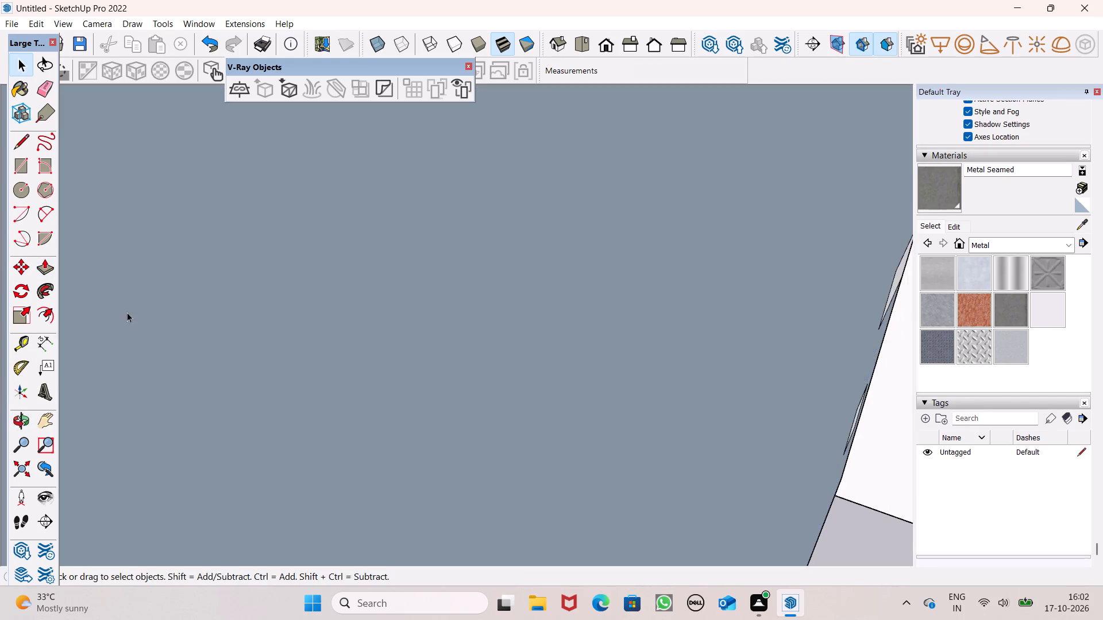
middle_click_drag(127, 313, 665, 283)
scroll(647, 276, "down", 18)
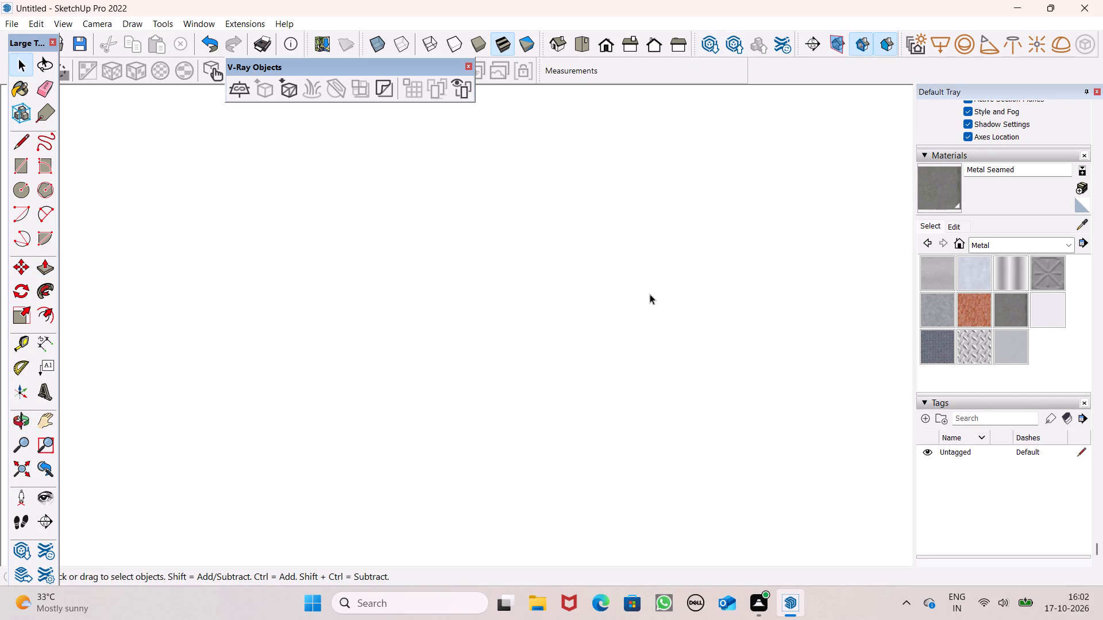
scroll(650, 294, "down", 5)
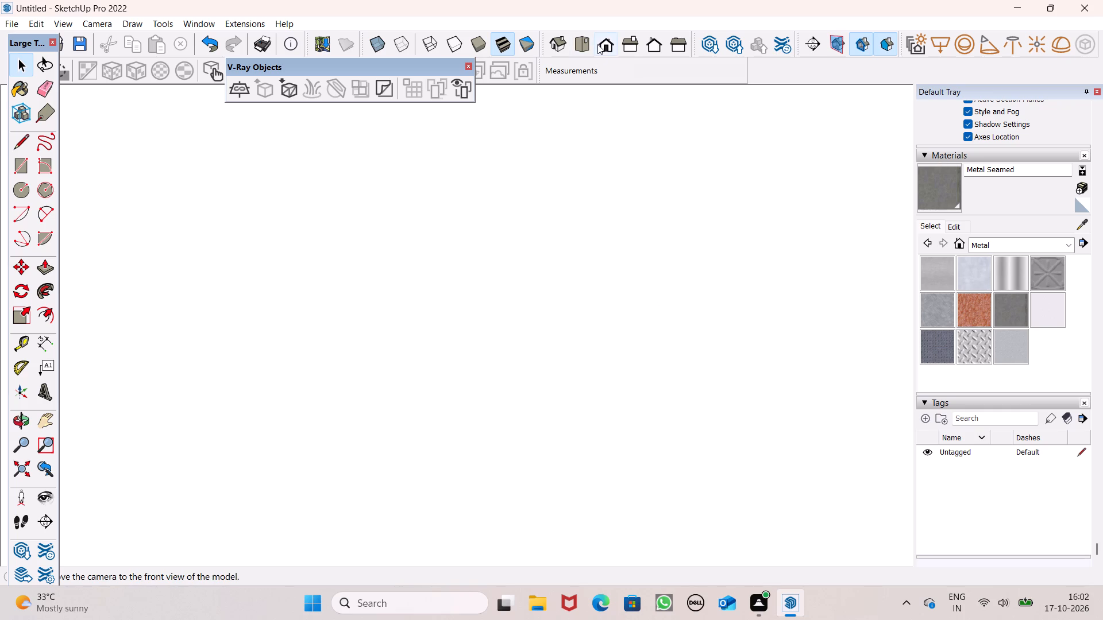
left_click(599, 42)
scroll(608, 305, "down", 9)
middle_click_drag(674, 372, 642, 444)
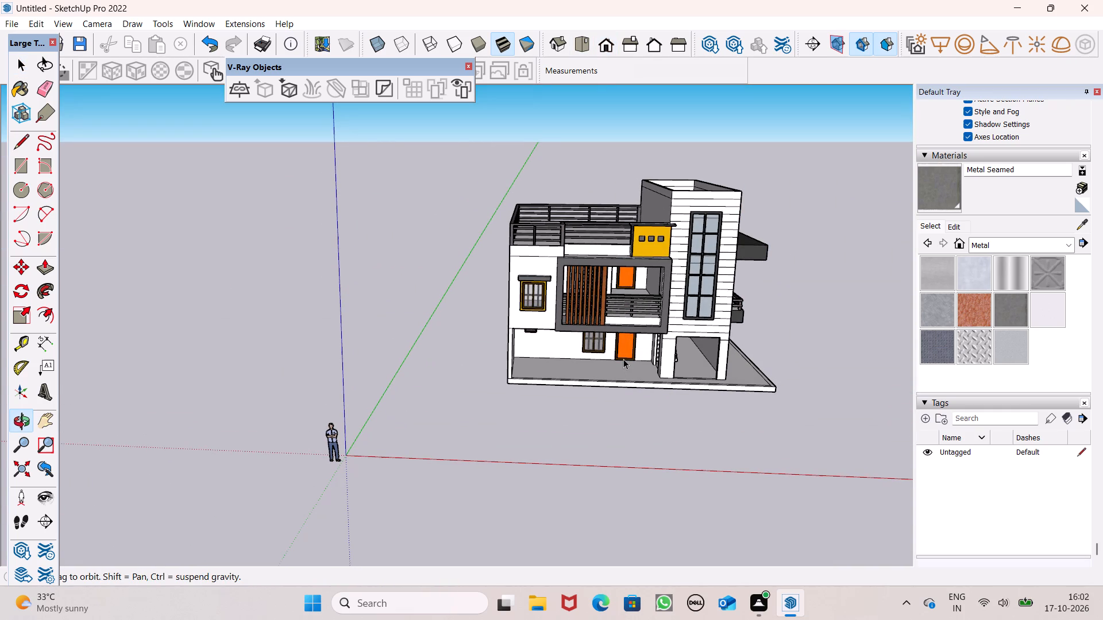
scroll(655, 334, "up", 8)
middle_click_drag(676, 315, 388, 336)
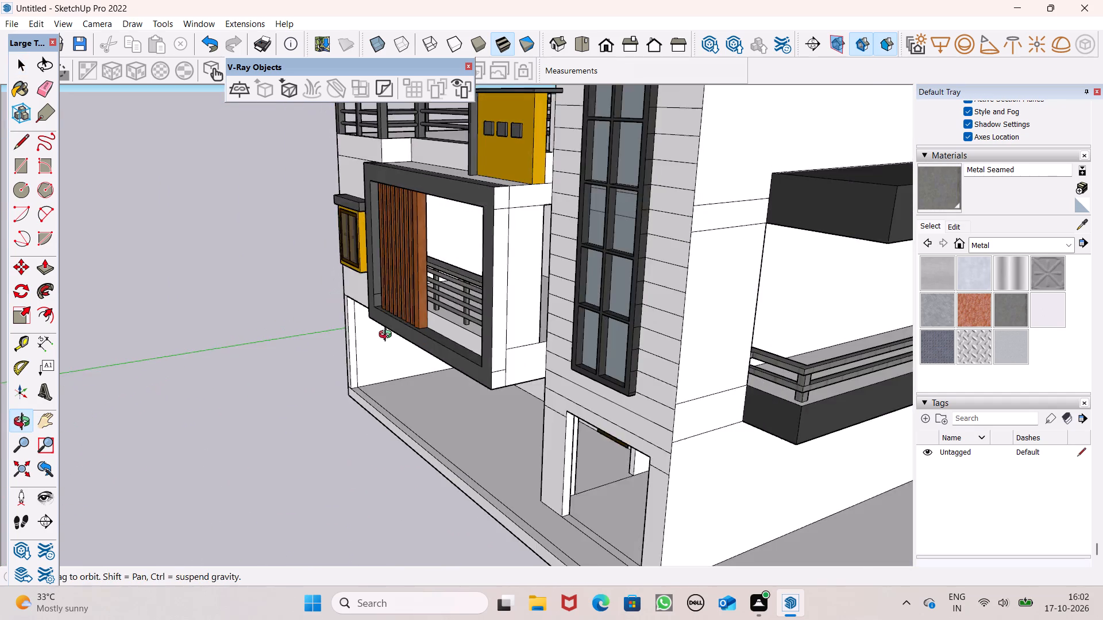
middle_click_drag(388, 336, 373, 333)
scroll(365, 330, "down", 6)
middle_click_drag(600, 380, 254, 394)
scroll(416, 347, "up", 2)
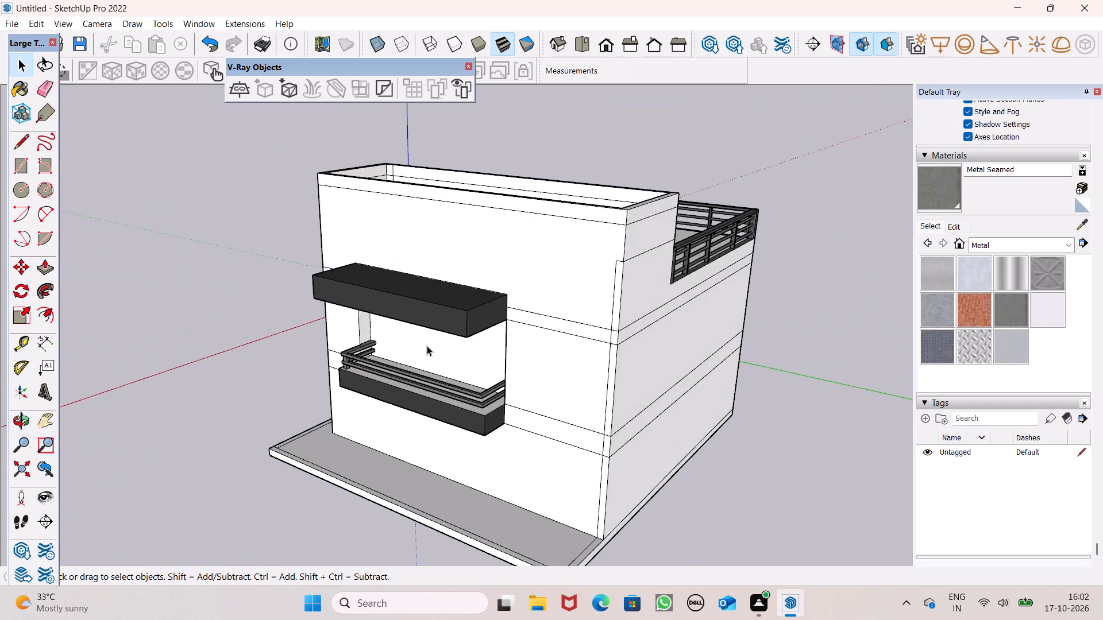
scroll(427, 346, "up", 5)
middle_click_drag(494, 499, 493, 460)
scroll(509, 460, "up", 2)
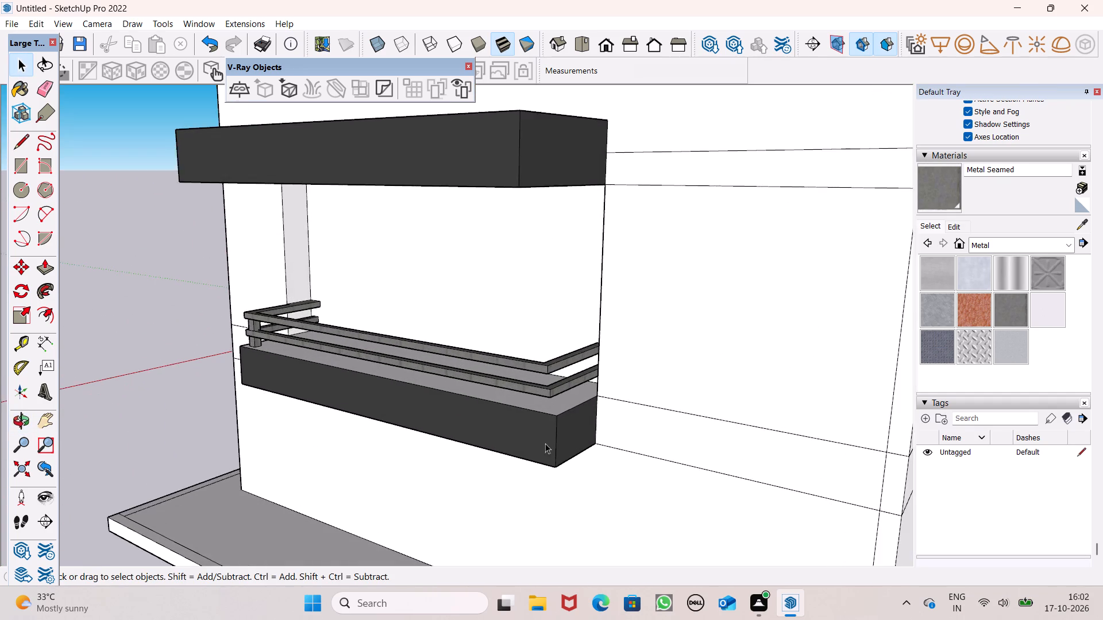
scroll(545, 443, "up", 6)
middle_click_drag(562, 440, 542, 522)
scroll(545, 504, "up", 3)
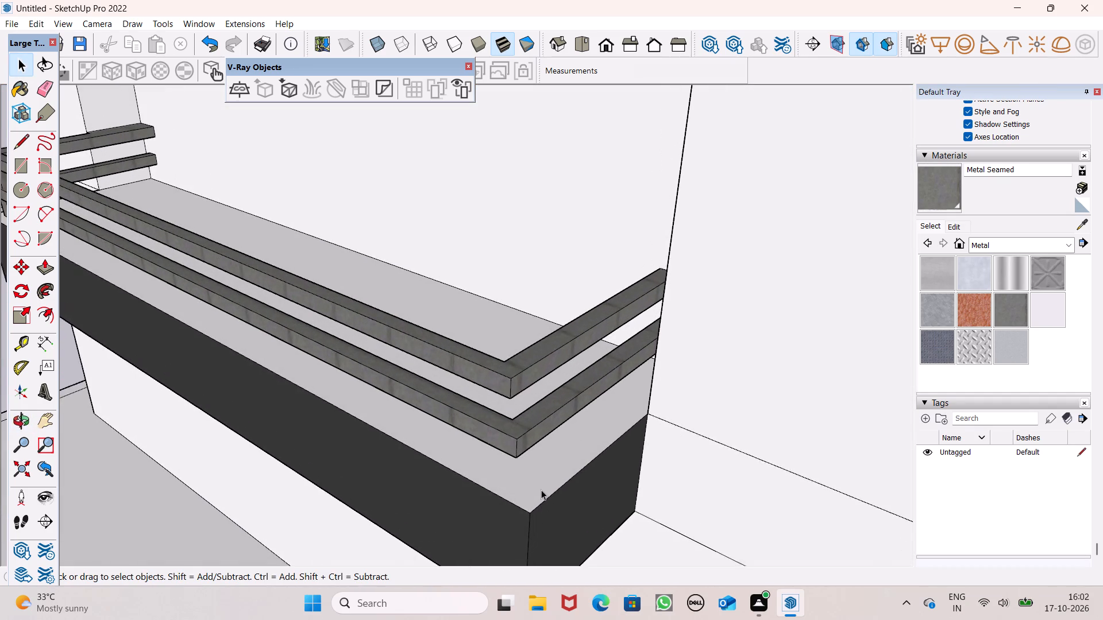
scroll(541, 490, "up", 2)
left_click(13, 160)
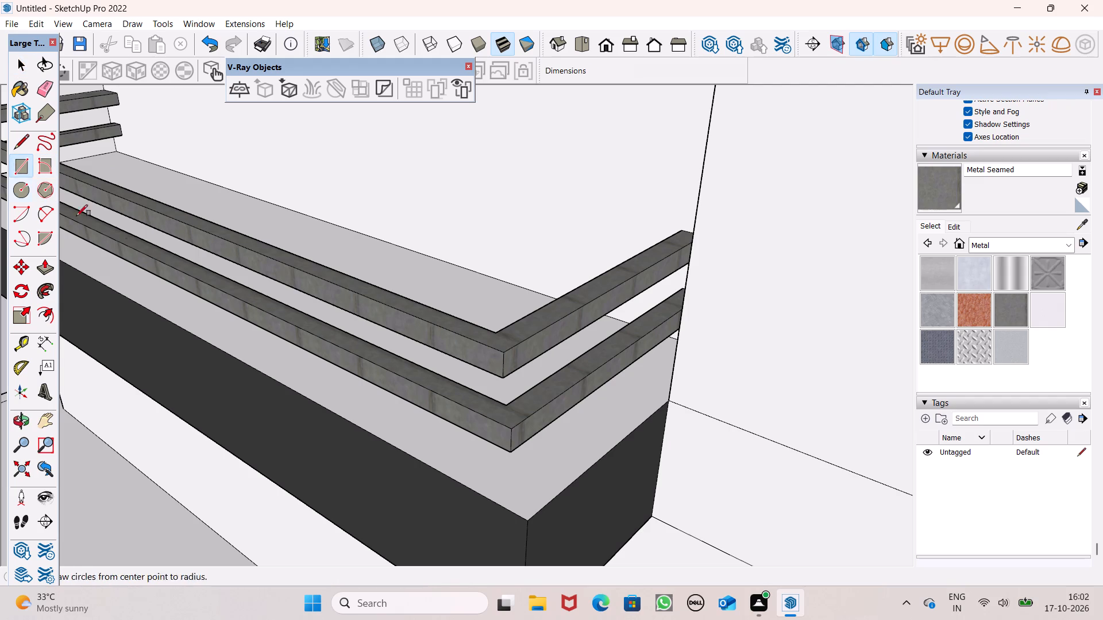
scroll(213, 305, "down", 1)
middle_click_drag(360, 482, 416, 505)
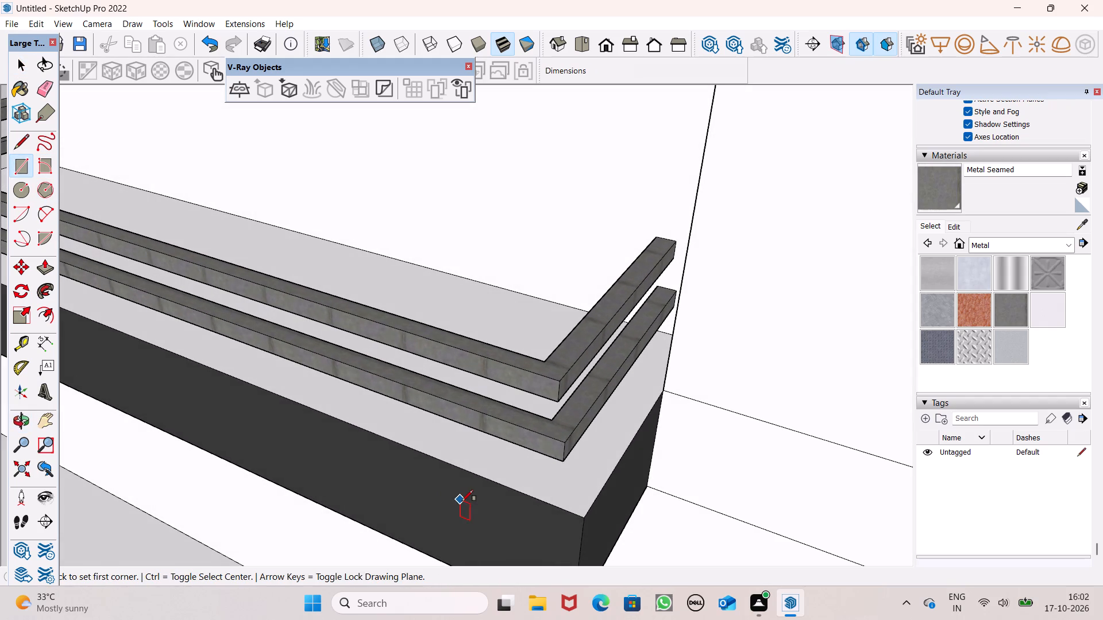
scroll(557, 486, "up", 4)
scroll(508, 433, "down", 2)
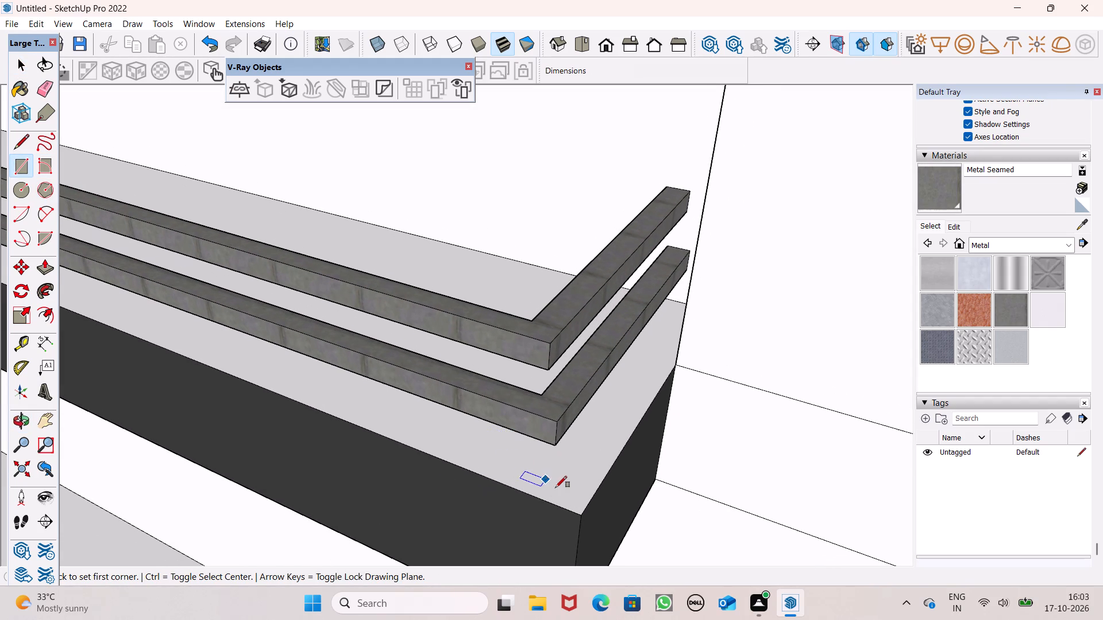
scroll(557, 490, "up", 1)
scroll(512, 392, "down", 2)
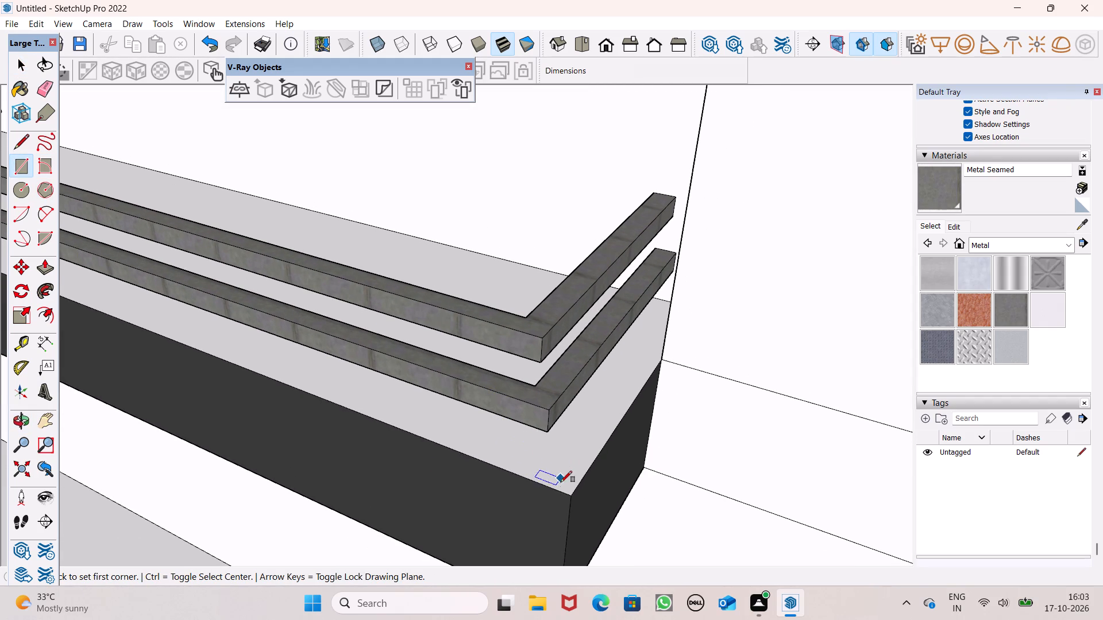
scroll(576, 497, "up", 6)
middle_click_drag(566, 481, 539, 464)
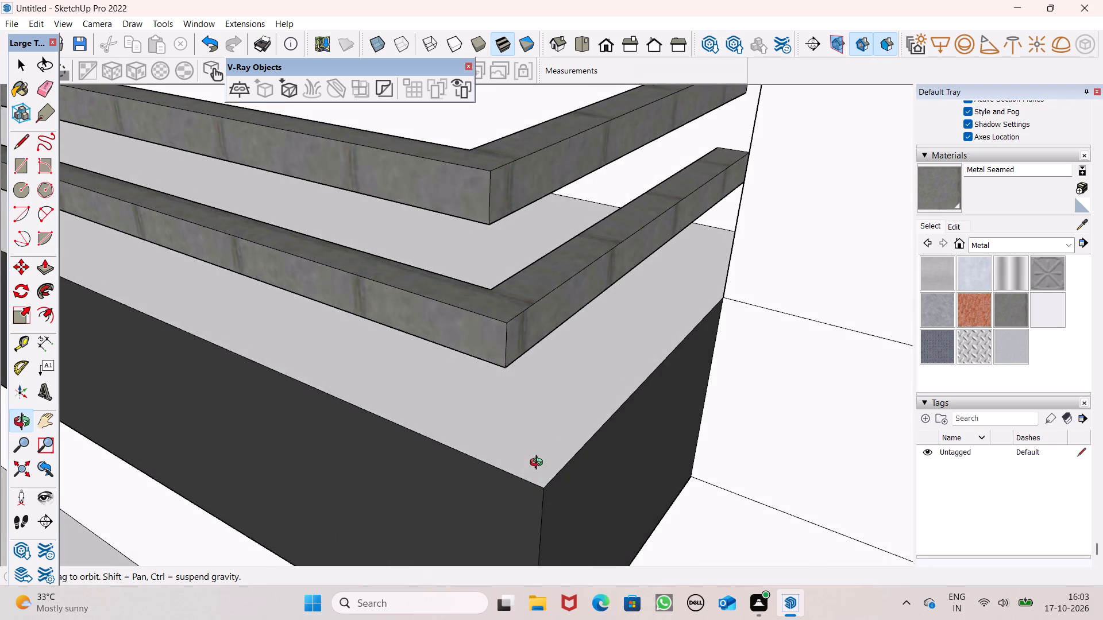
middle_click_drag(539, 464, 507, 478)
left_click(470, 386)
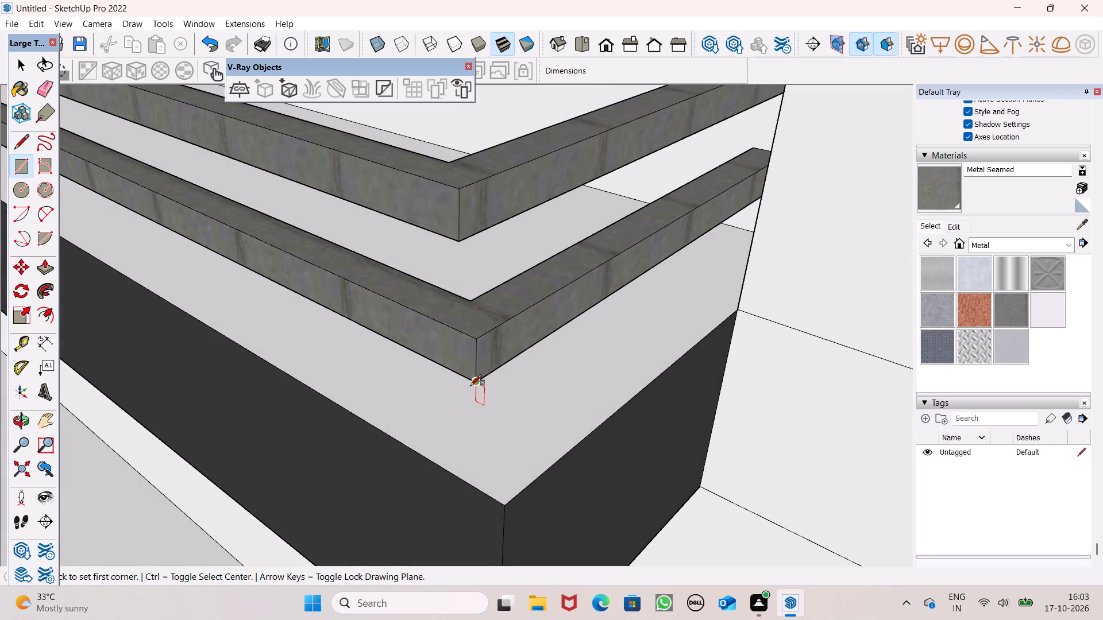
left_click(480, 432)
Paint the new post-base rectangle with Metal Seamed.
left_click(1001, 321)
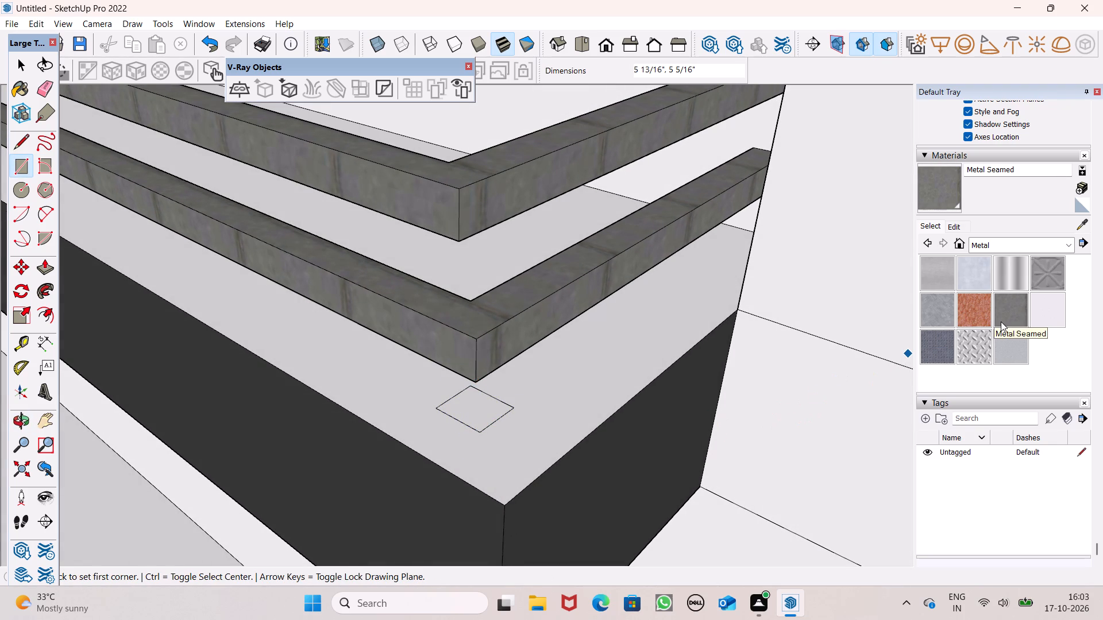
left_click(485, 414)
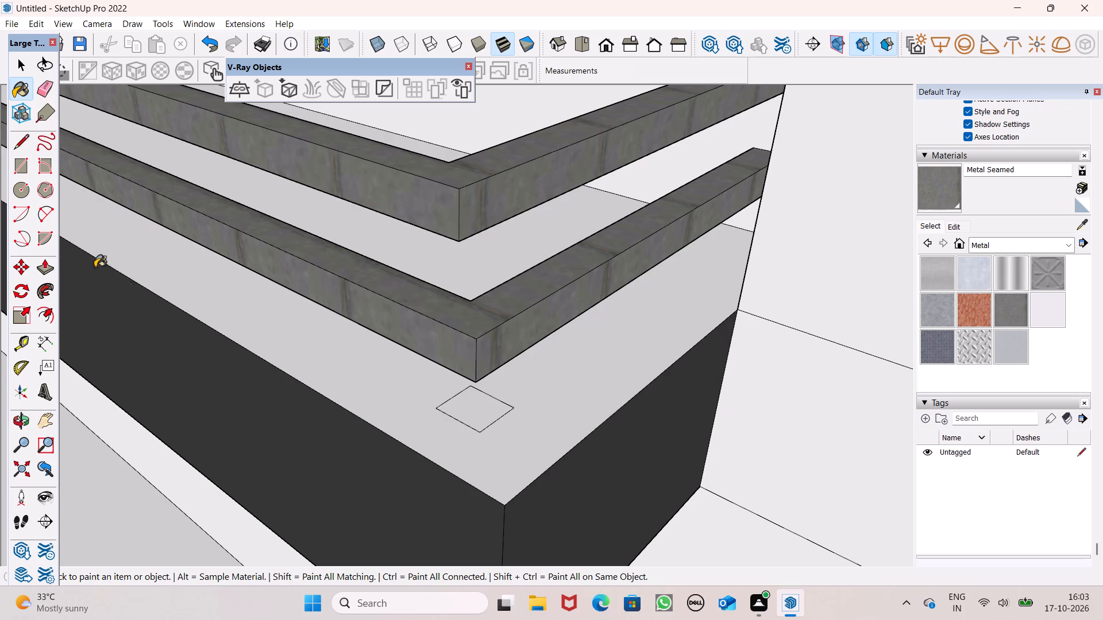
Pull the new post base up about 1' 8 7/8" to form a second corner post reaching the top rail.
left_click(41, 262)
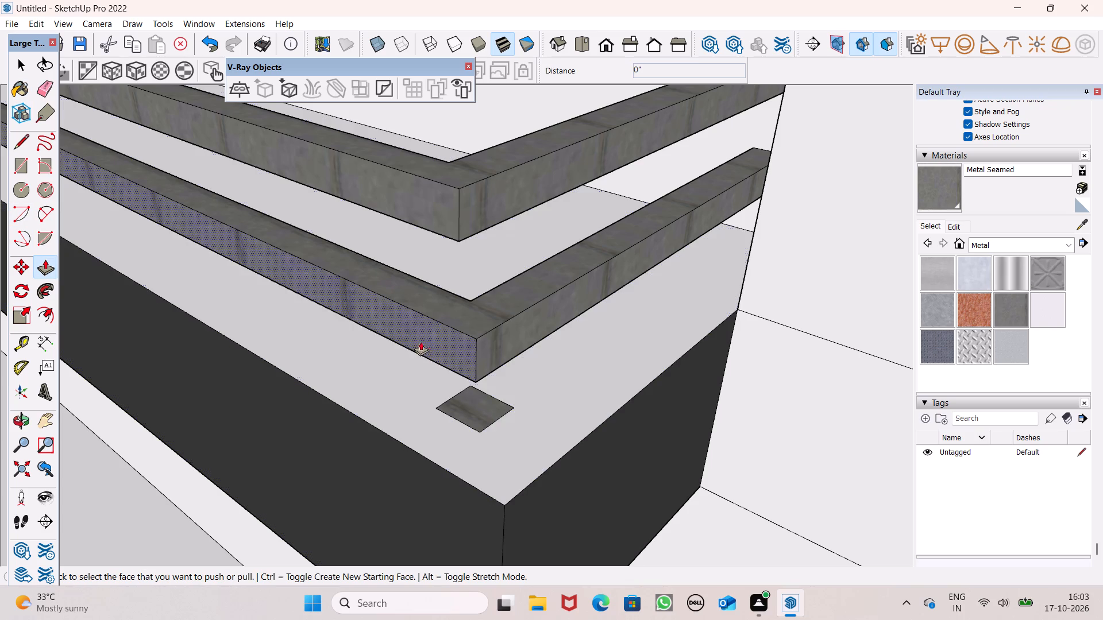
left_click_drag(466, 406, 459, 308)
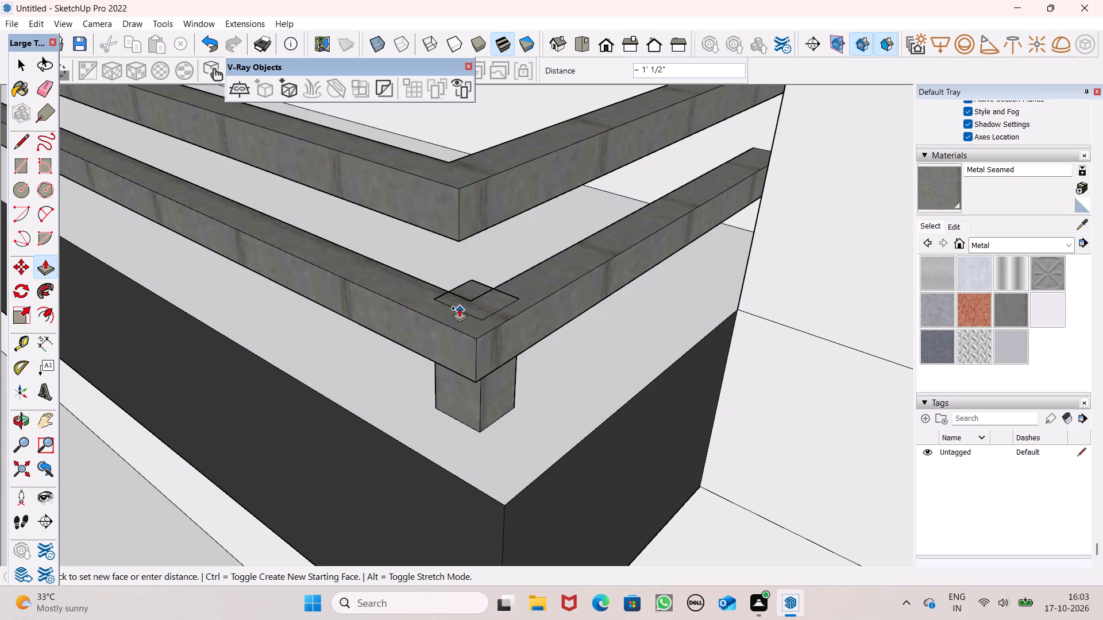
left_click_drag(459, 308, 442, 234)
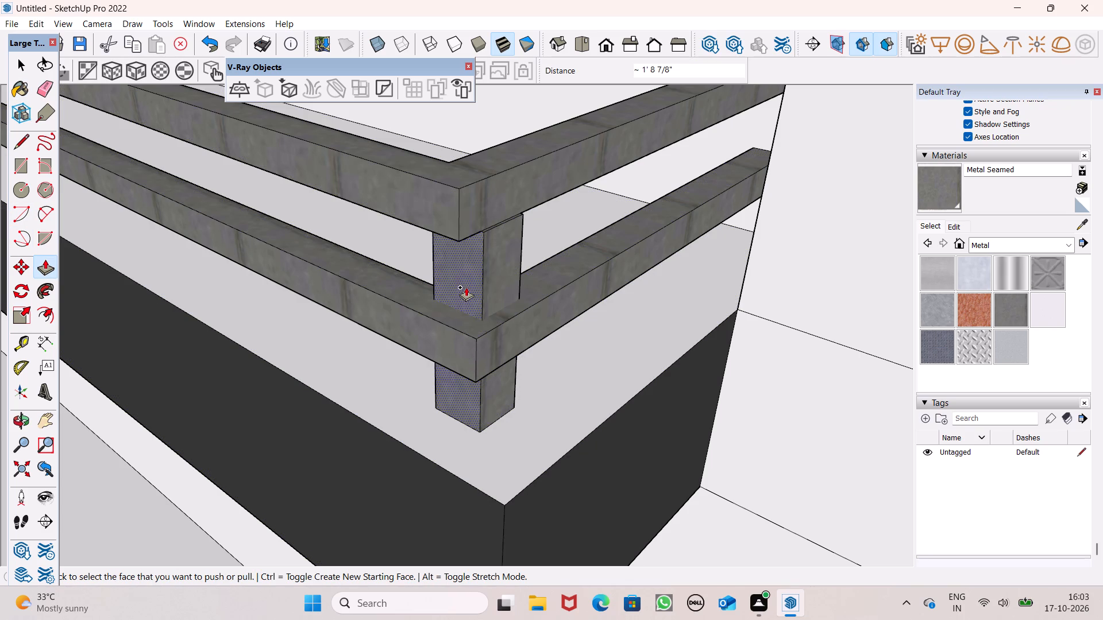
Pull the second post's long-side outer face outward and push its end-side outer face in 13/16" with Push/Pull.
left_click_drag(466, 283, 451, 293)
left_click_drag(479, 277, 472, 273)
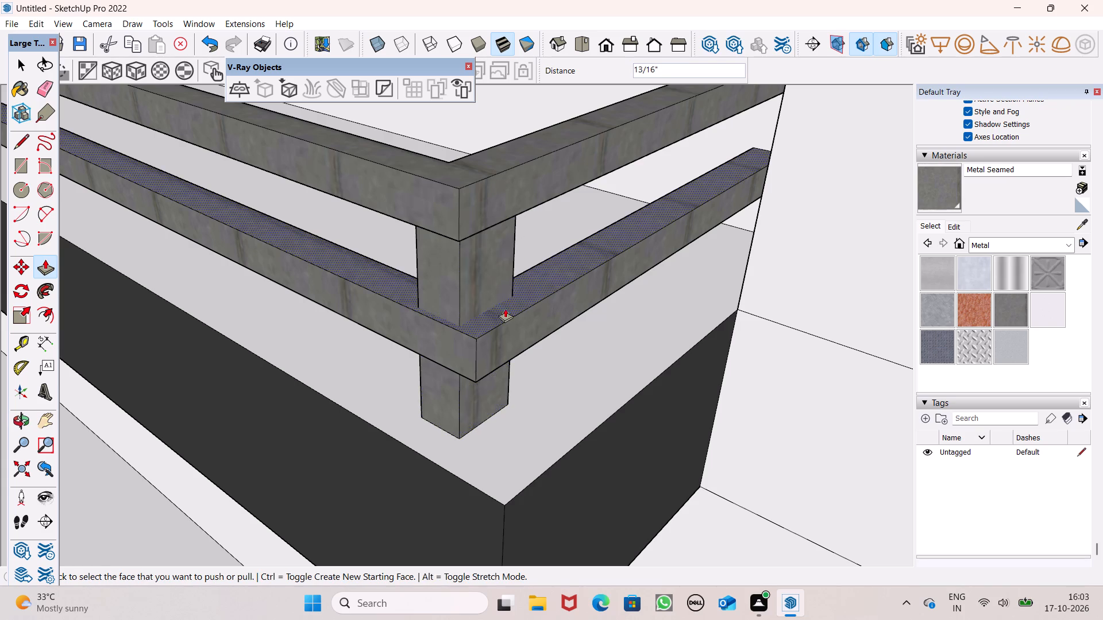
Push the second corner post's two inner faces in by 7/16" and 2 1/16" to slim the post.
middle_click_drag(505, 308, 0, 388)
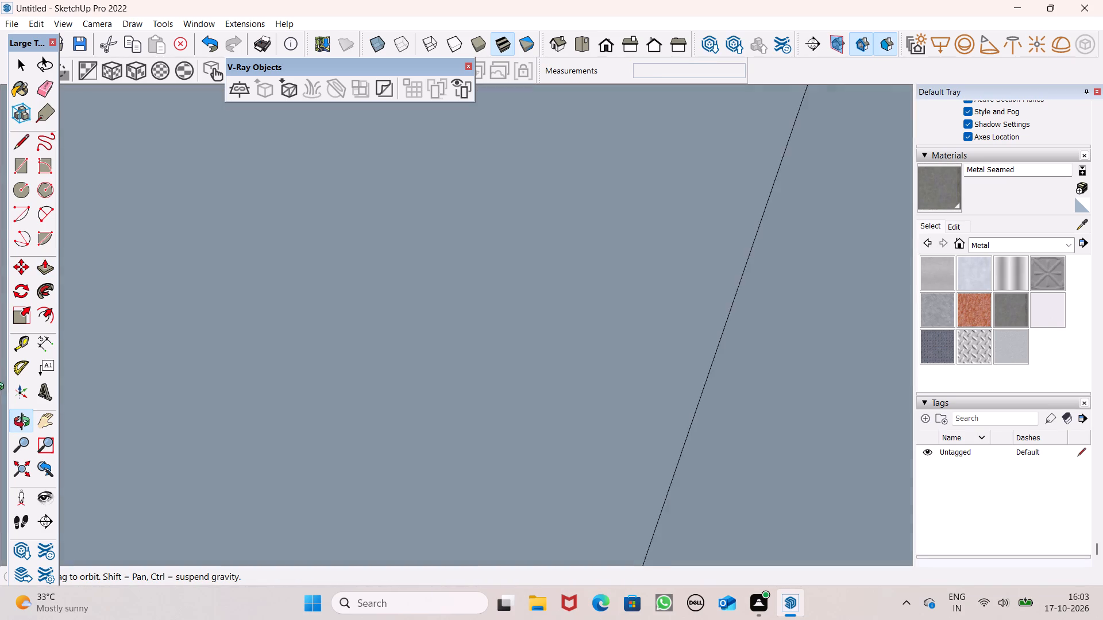
middle_click_drag(0, 388, 794, 445)
middle_click_drag(545, 389, 761, 402)
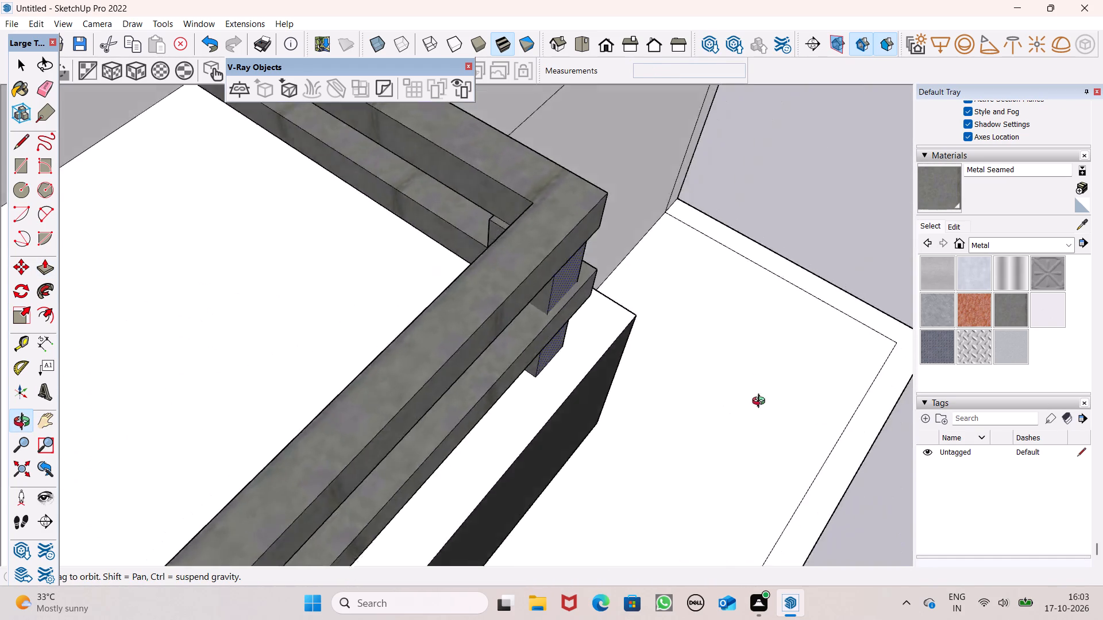
middle_click_drag(761, 402, 1094, 303)
scroll(426, 186, "up", 6)
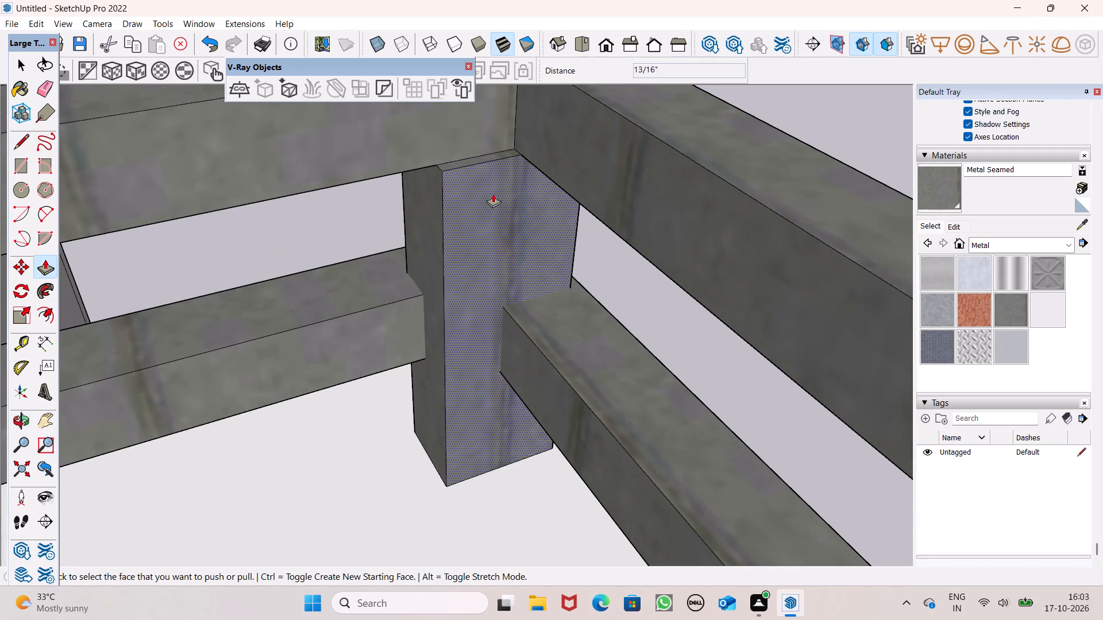
left_click_drag(490, 196, 493, 184)
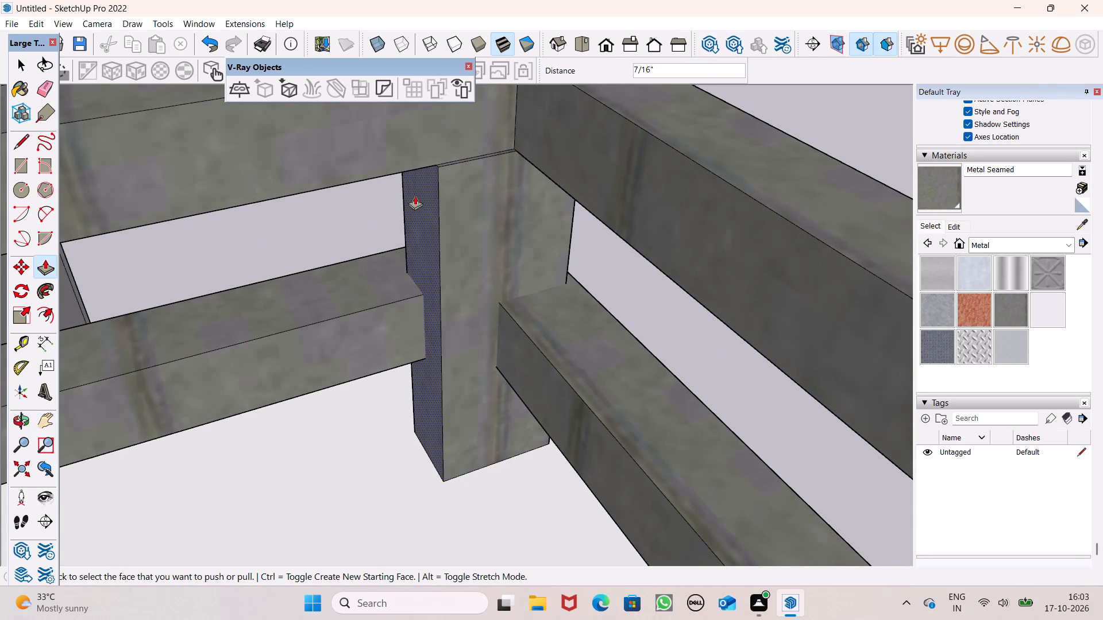
left_click_drag(423, 195, 462, 186)
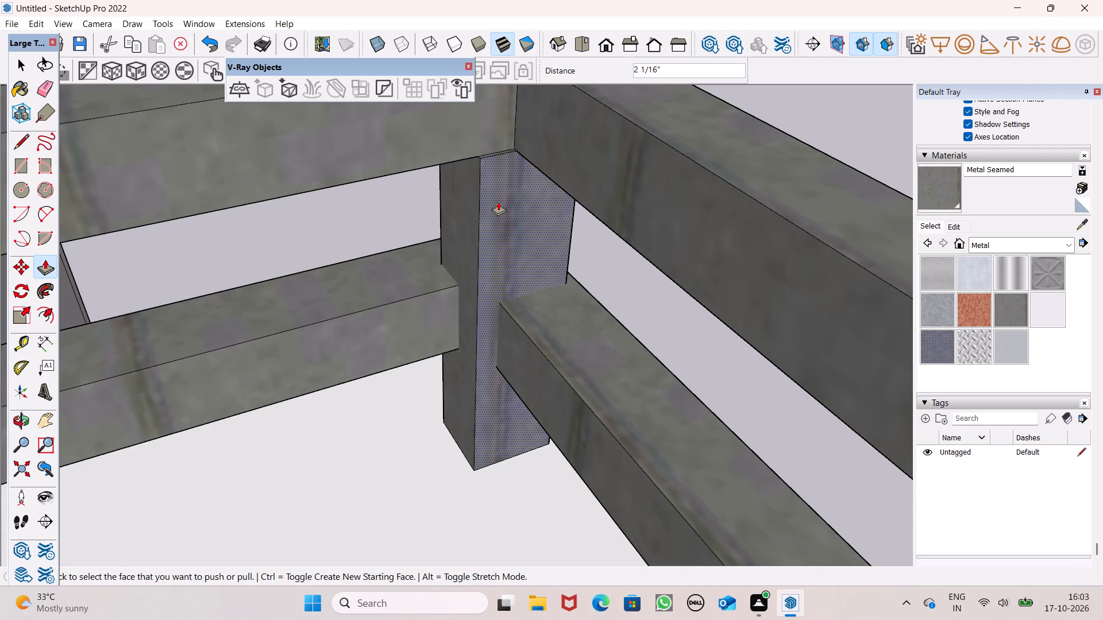
Push the second corner post's wide inner face in by a further 5/16" with Push/Pull.
left_click_drag(498, 201, 498, 195)
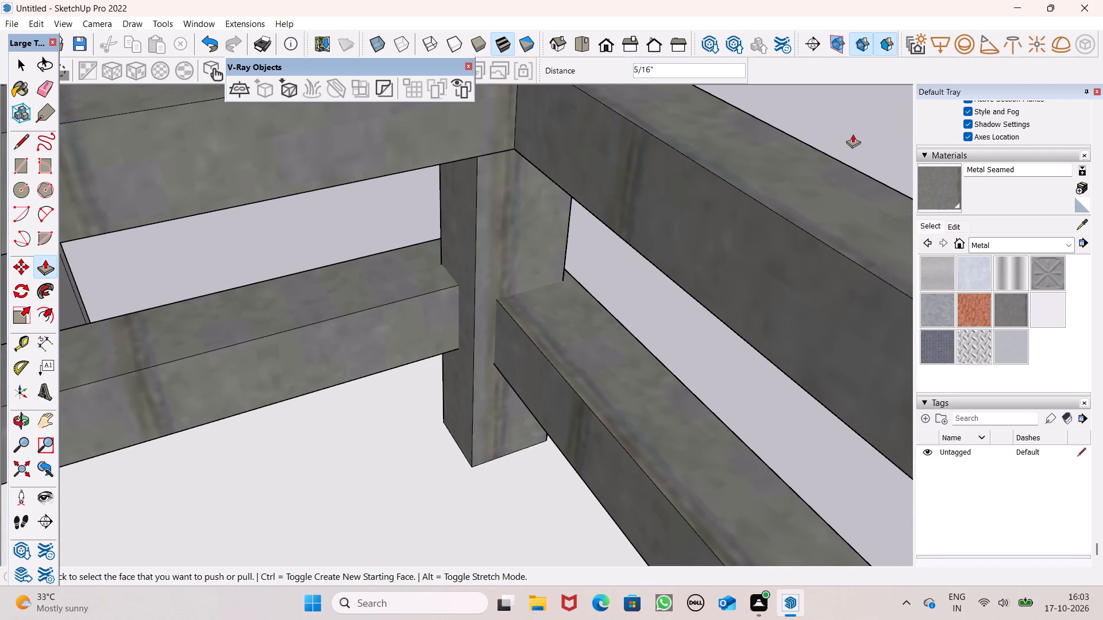
Examine the side balcony's railing and both corner posts from outside and from a distance.
middle_click_drag(842, 144, 232, 191)
key("space")
scroll(290, 188, "down", 6)
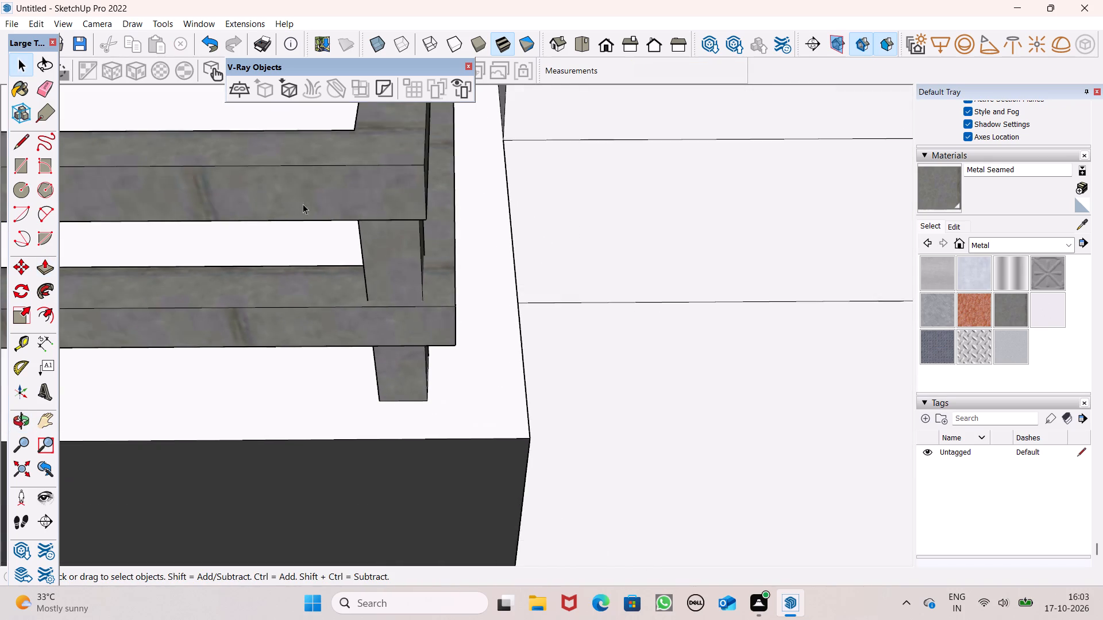
scroll(318, 200, "down", 12)
scroll(433, 189, "down", 5)
middle_click_drag(430, 214, 341, 129)
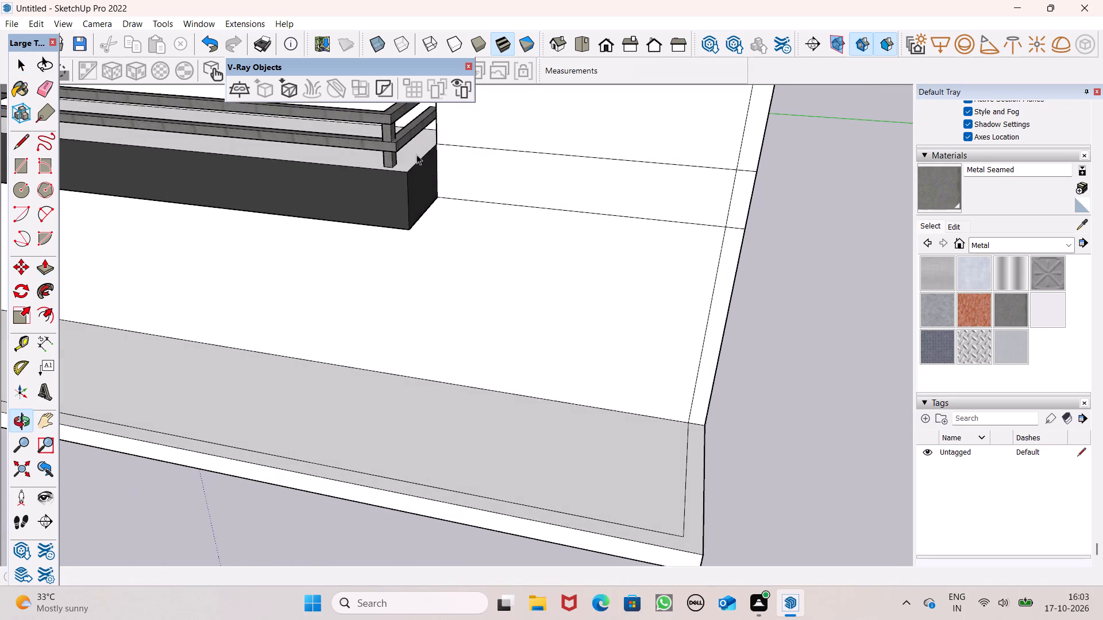
scroll(457, 236, "down", 9)
middle_click_drag(260, 175, 449, 220)
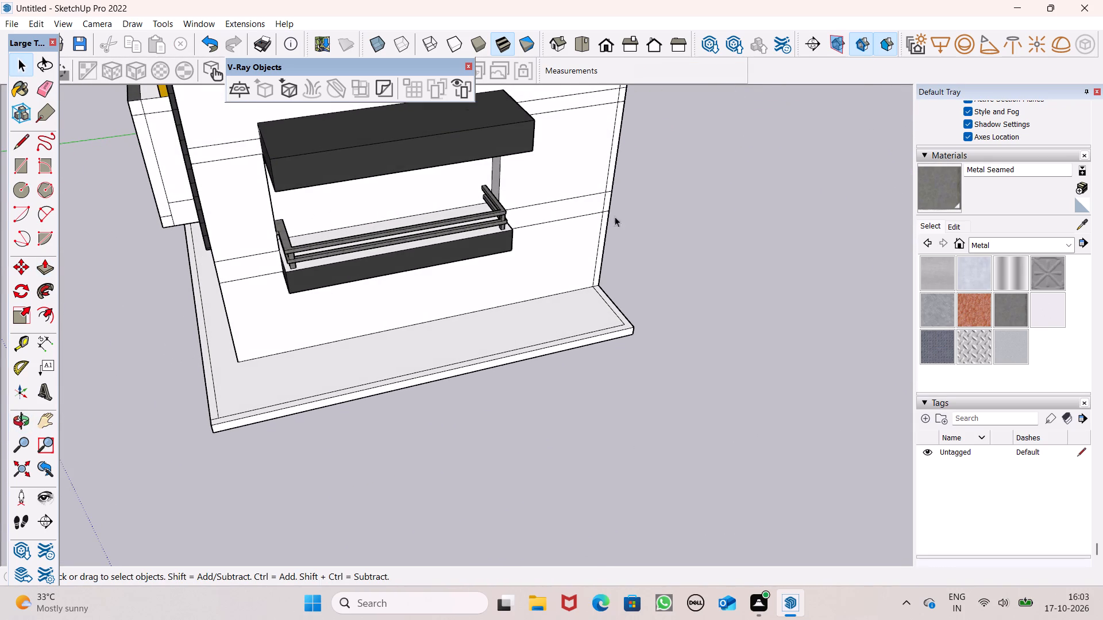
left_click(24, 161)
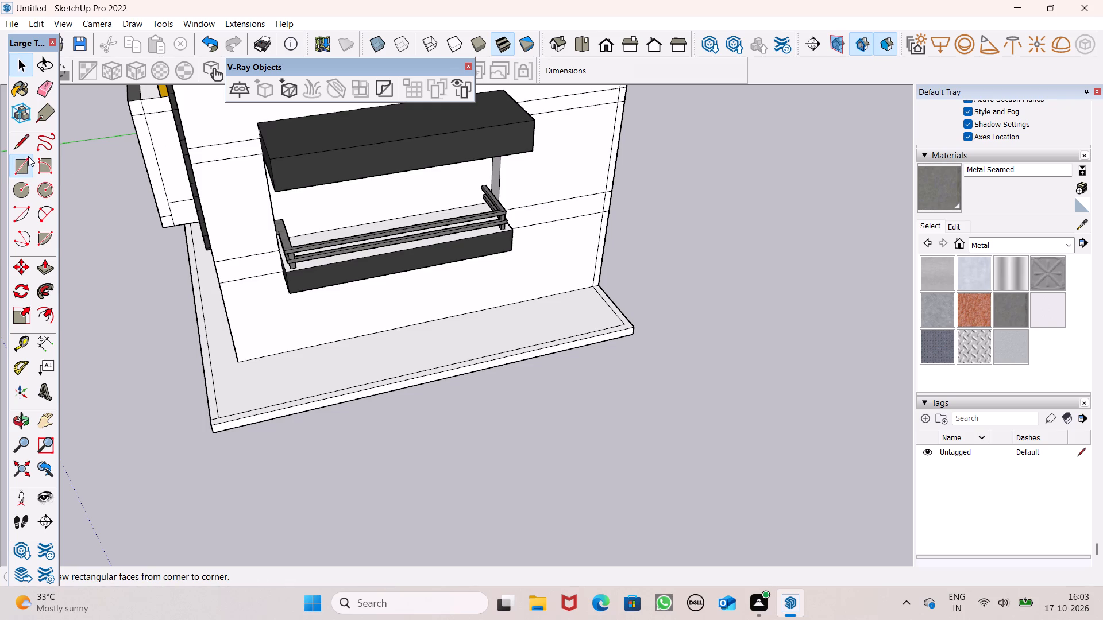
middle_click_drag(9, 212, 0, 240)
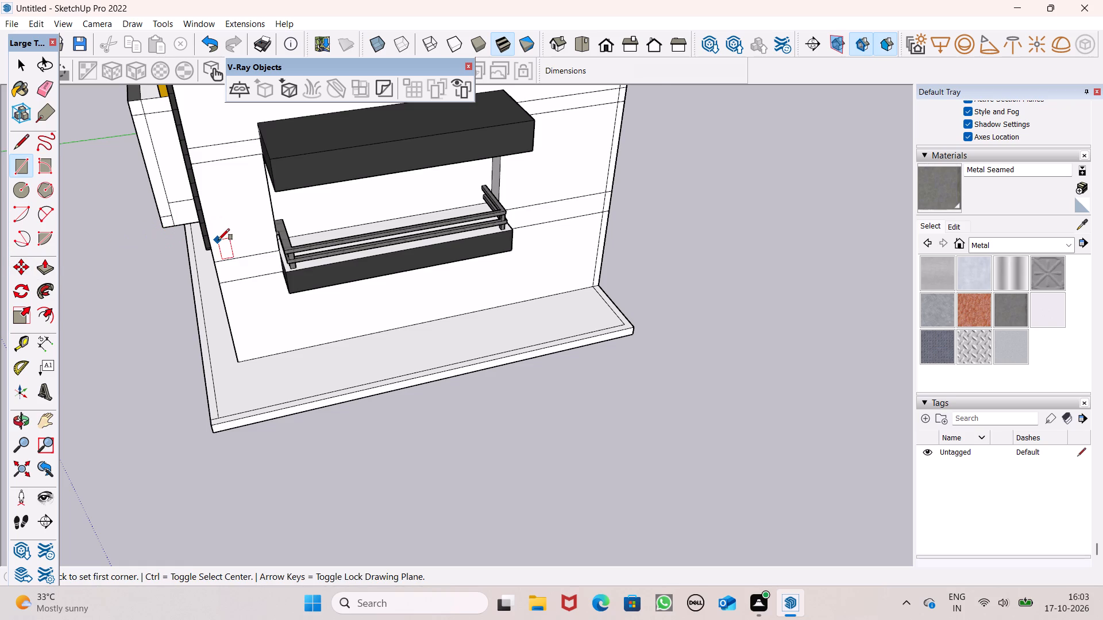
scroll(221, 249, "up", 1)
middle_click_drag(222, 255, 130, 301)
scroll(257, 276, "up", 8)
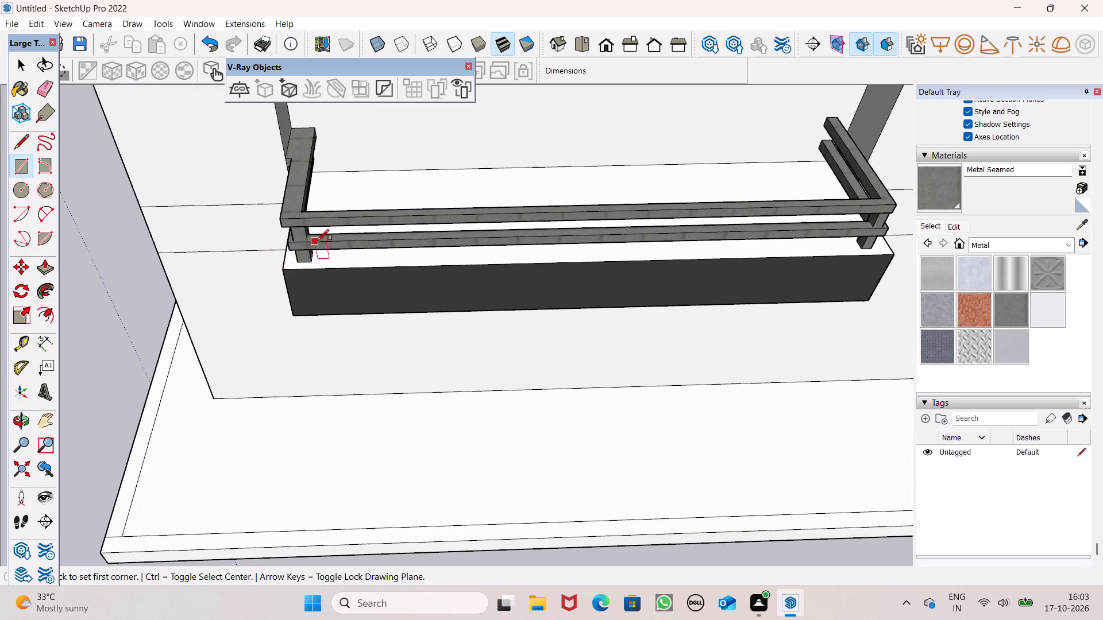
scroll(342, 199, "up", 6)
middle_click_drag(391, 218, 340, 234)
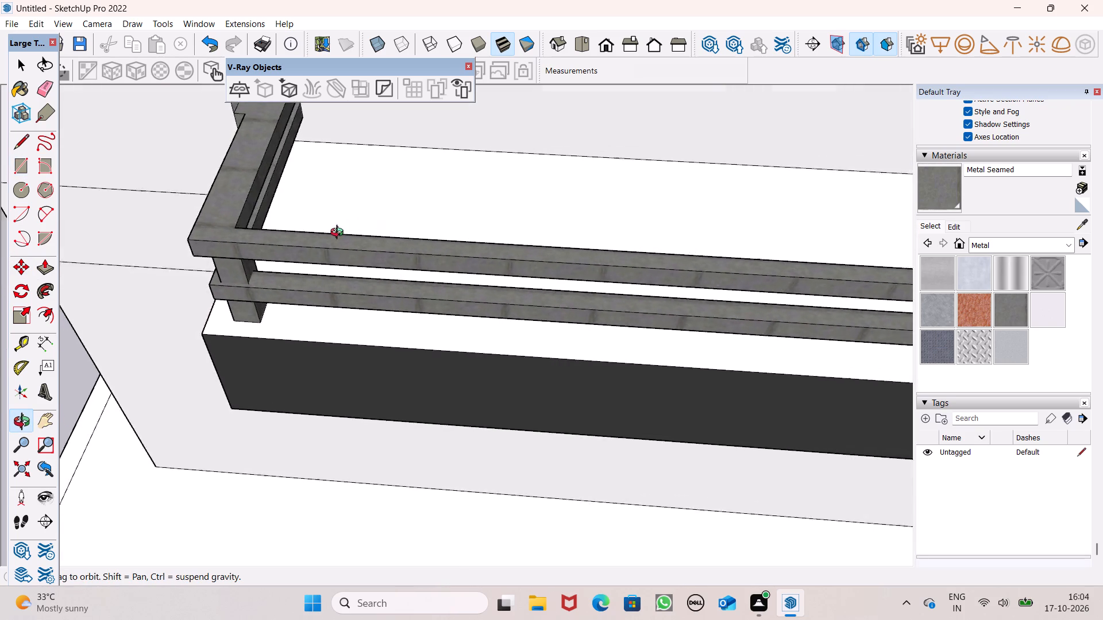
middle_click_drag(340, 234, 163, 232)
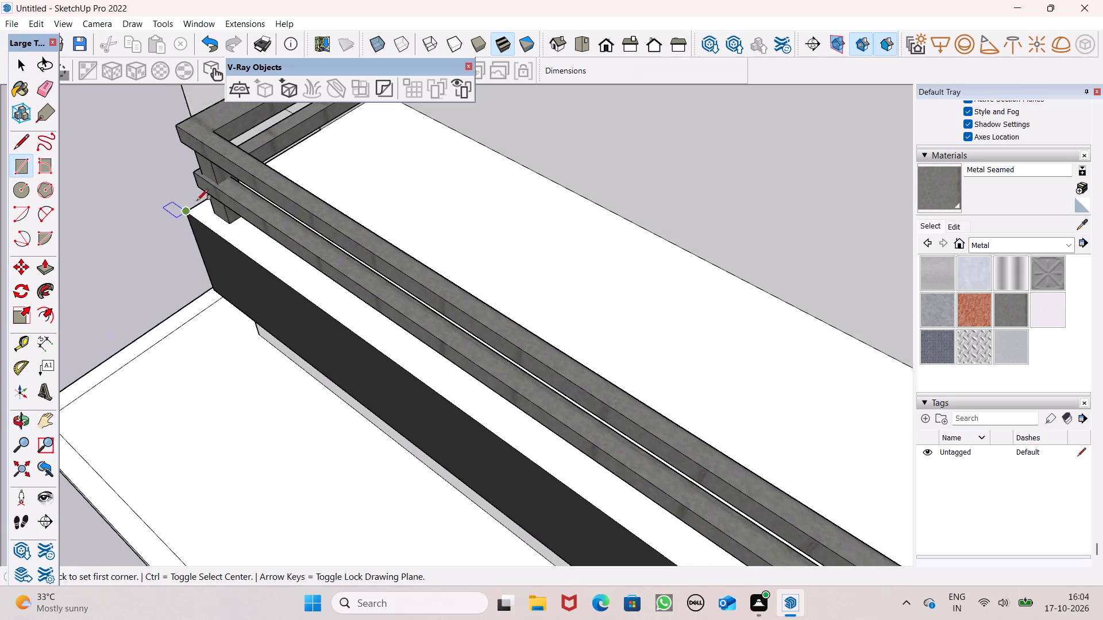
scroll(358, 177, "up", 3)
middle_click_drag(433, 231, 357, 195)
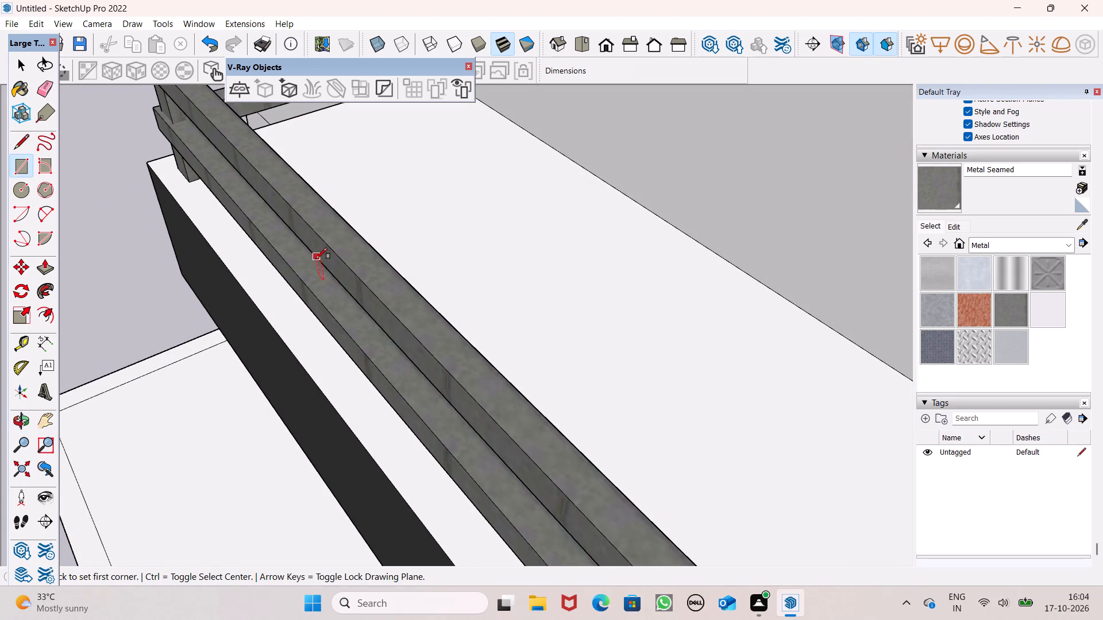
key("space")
Examine the house from the front elevation and around its side and rear walls, including the side balcony.
scroll(78, 168, "down", 2)
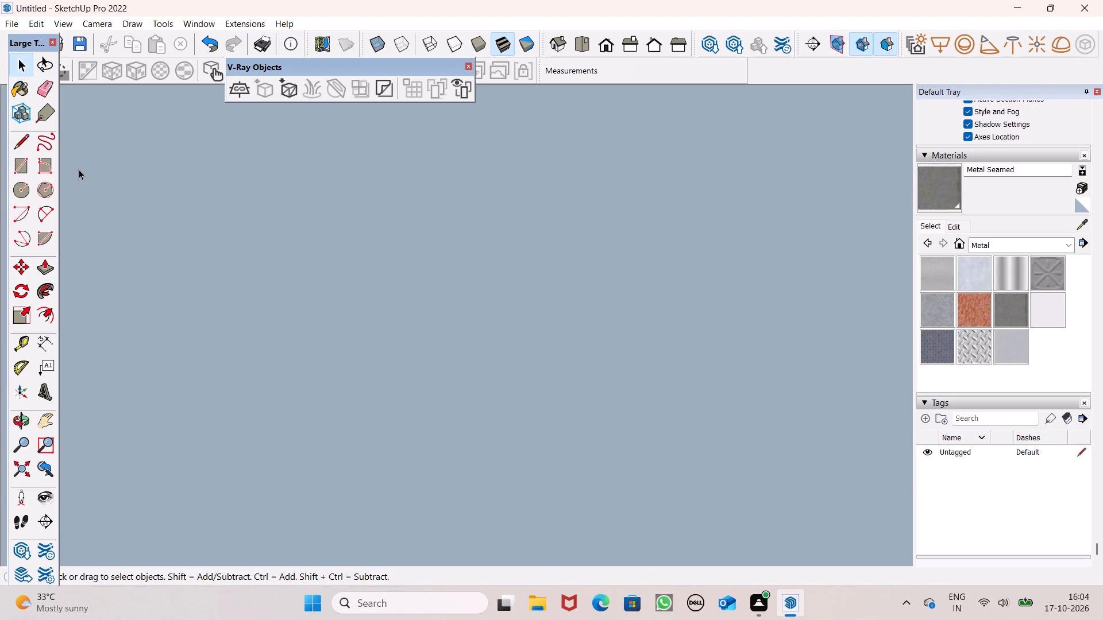
scroll(79, 169, "down", 5)
left_click(613, 46)
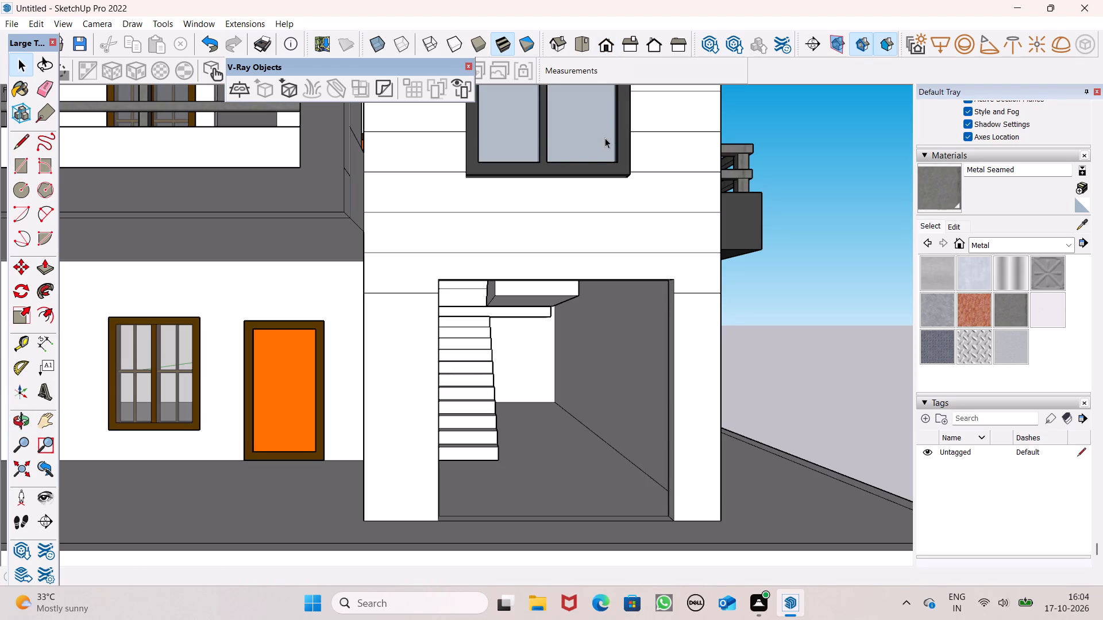
scroll(605, 138, "down", 7)
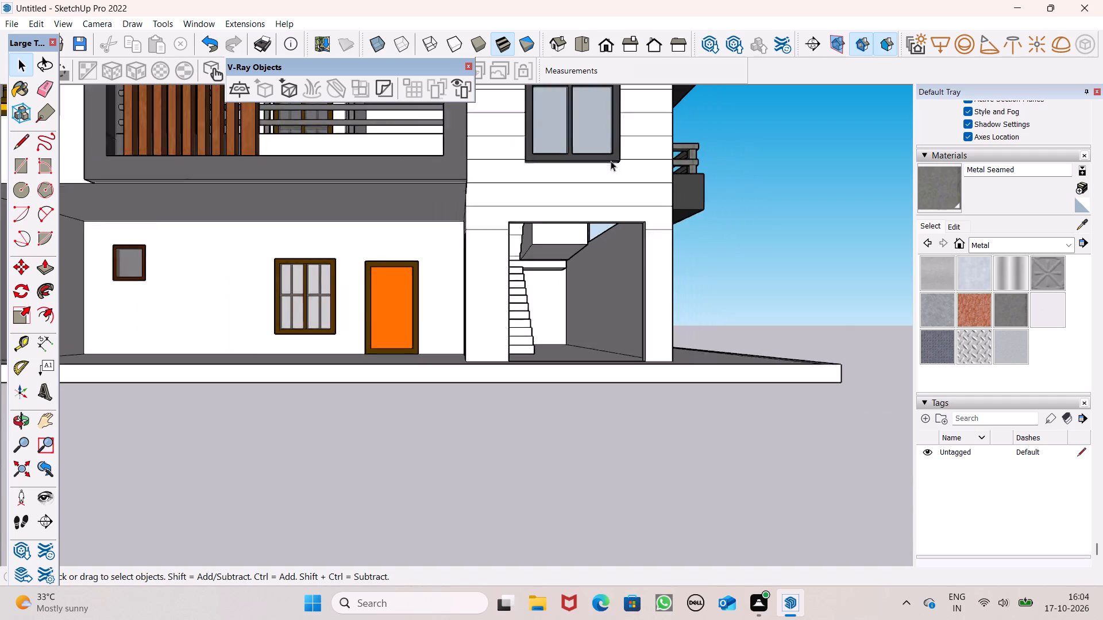
scroll(611, 161, "down", 9)
middle_click_drag(627, 165, 233, 223)
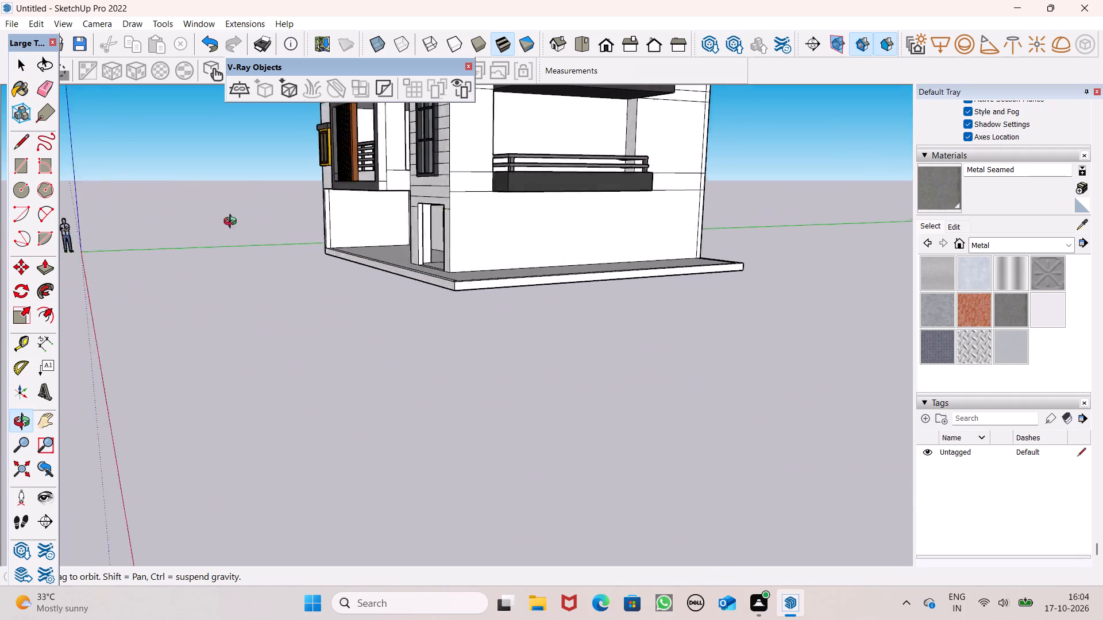
middle_click_drag(233, 223, 227, 214)
middle_click_drag(500, 157, 28, 250)
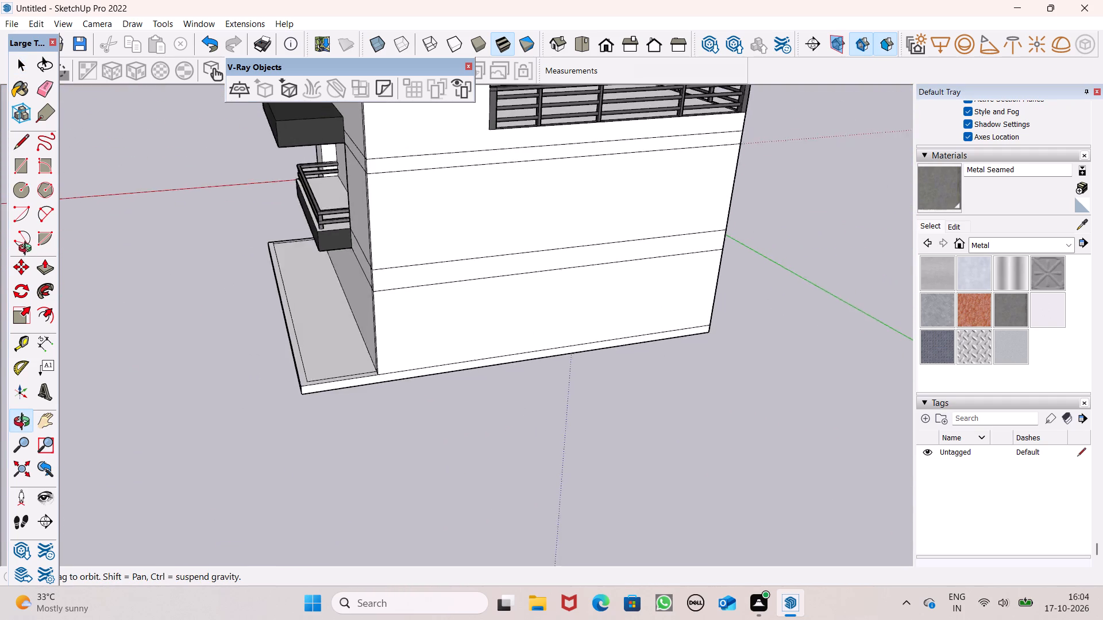
middle_click_drag(28, 250, 41, 211)
Draw a rectangle about 8 7/16" by 6 1/4" on the side balcony floor, just inside the corner post near the short end rail.
scroll(264, 119, "up", 7)
middle_click_drag(384, 249, 383, 251)
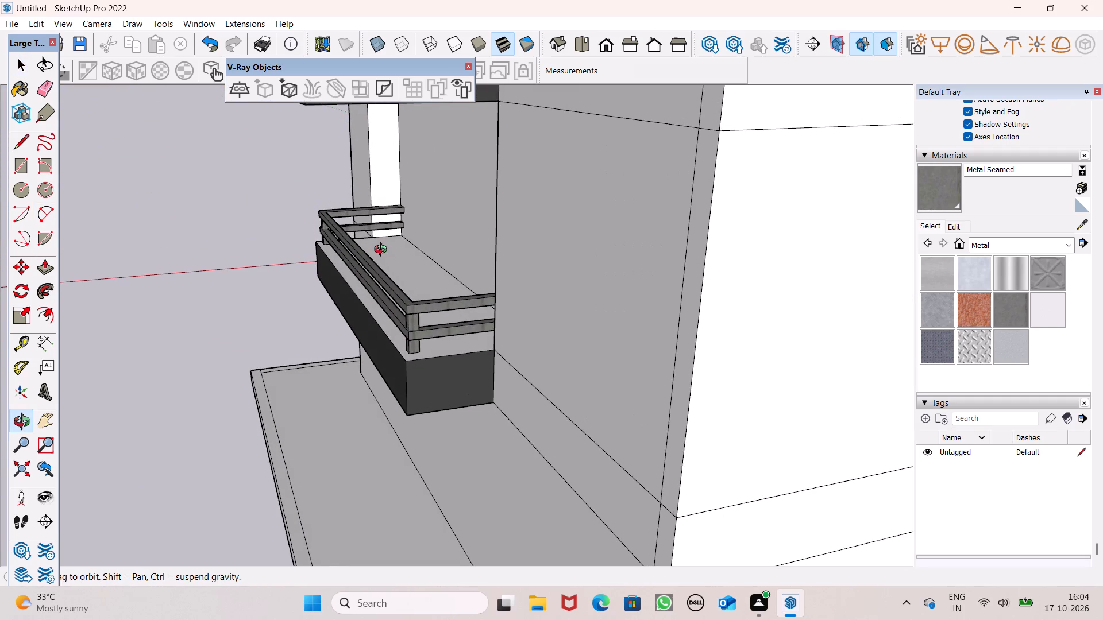
middle_click_drag(383, 251, 369, 283)
scroll(363, 250, "up", 6)
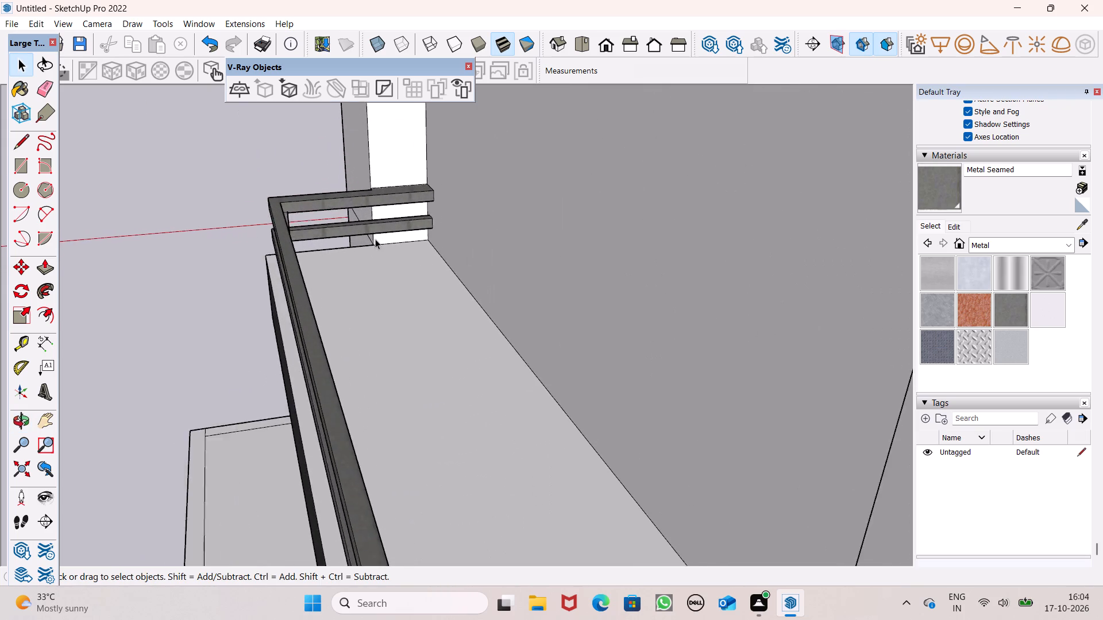
scroll(375, 239, "up", 3)
middle_click_drag(375, 292, 338, 303)
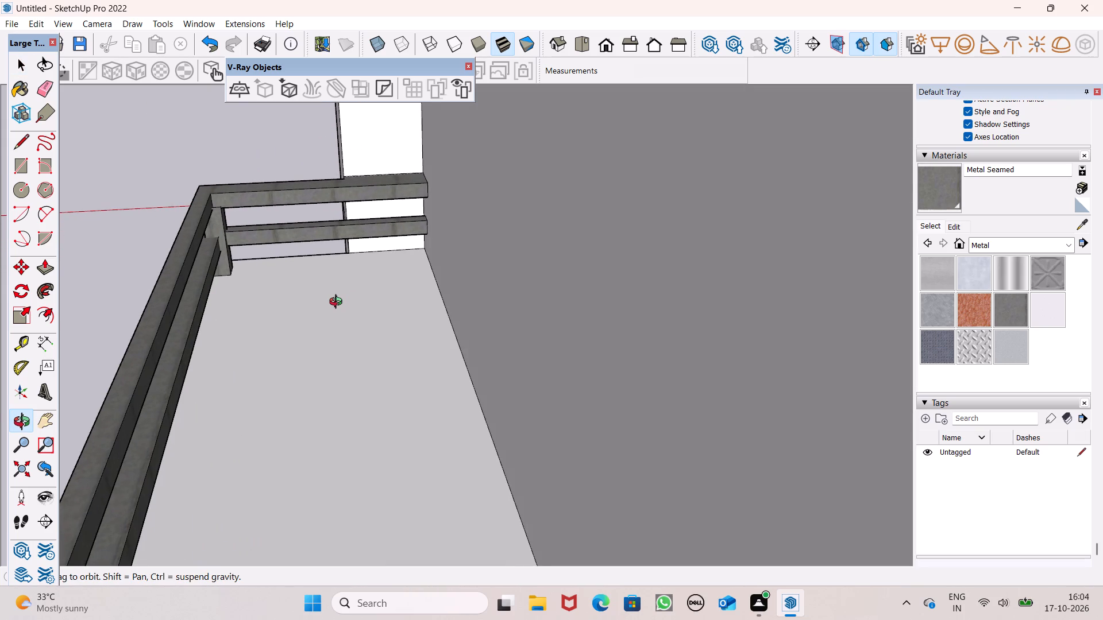
middle_click_drag(338, 303, 341, 298)
left_click(19, 165)
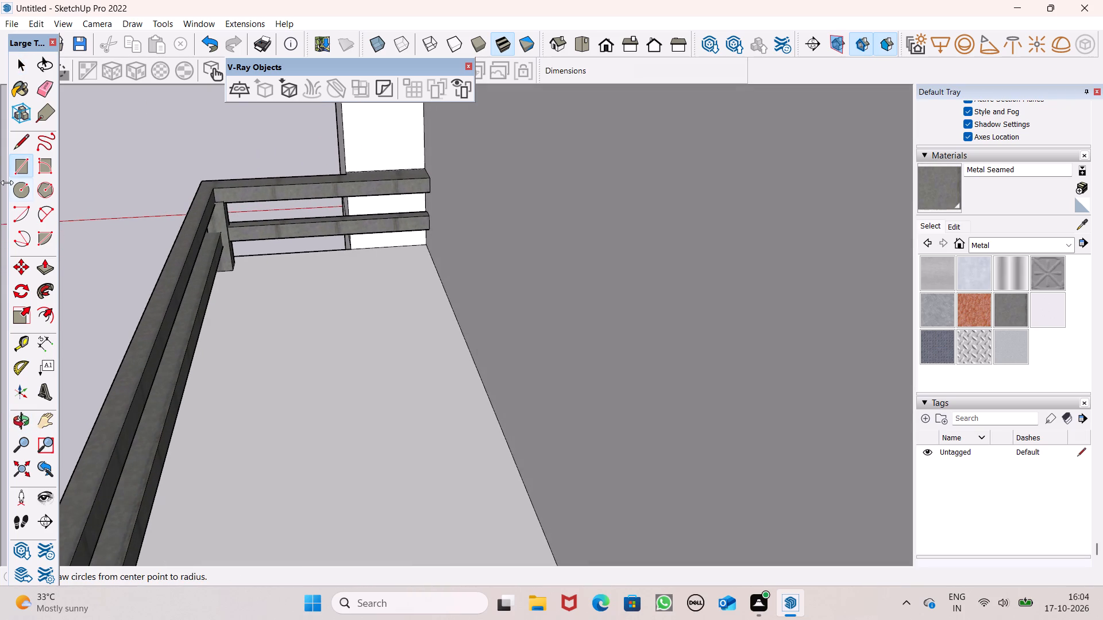
middle_click_drag(271, 303, 283, 336)
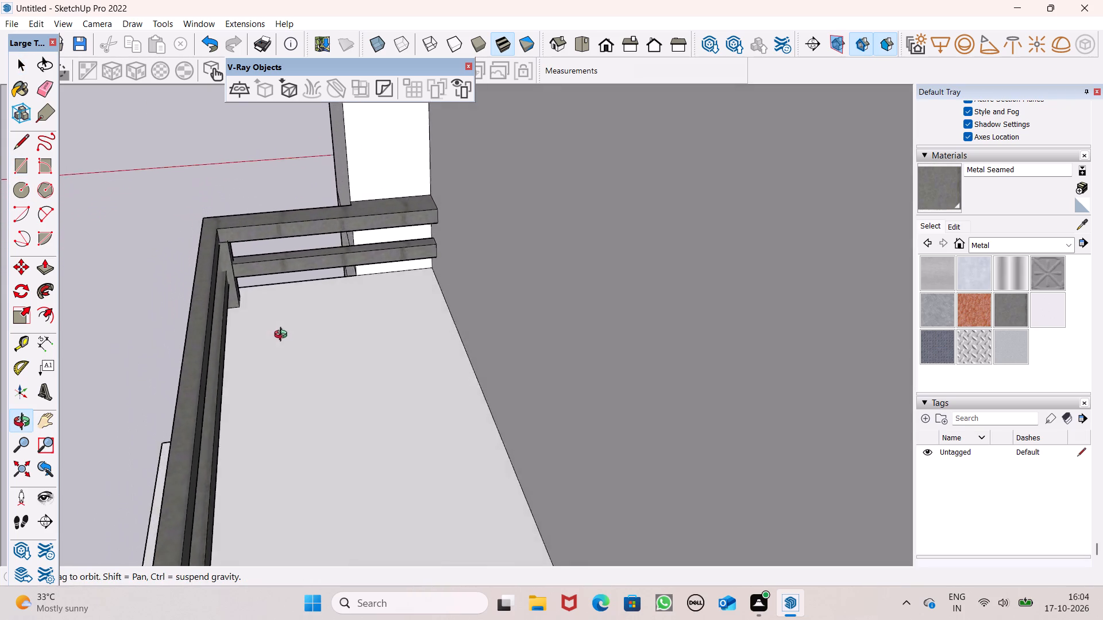
middle_click_drag(283, 336, 279, 332)
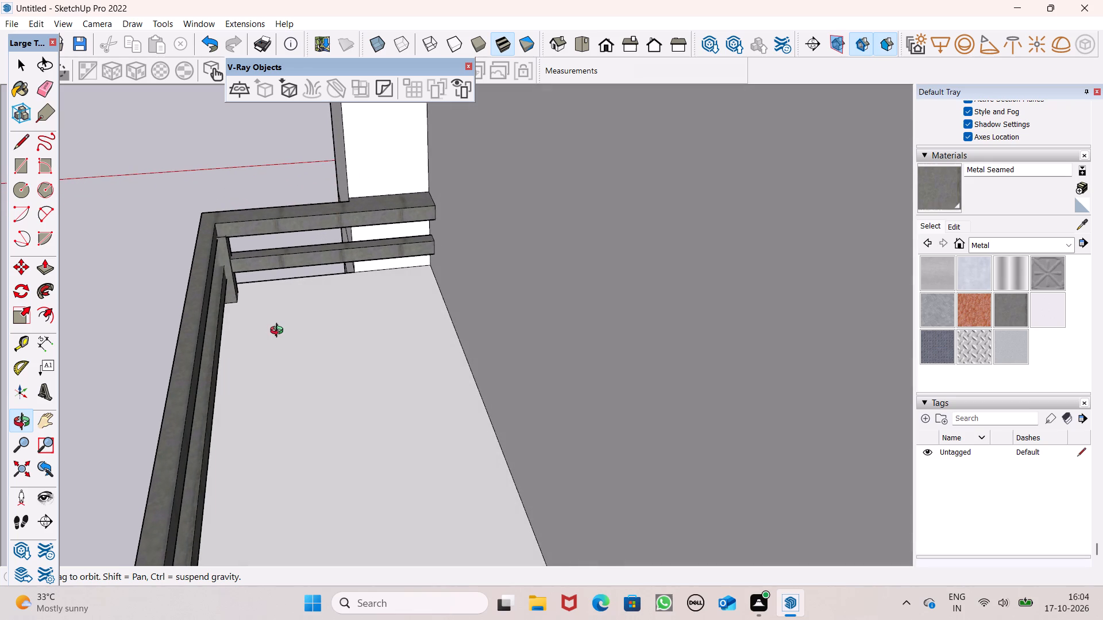
middle_click_drag(279, 332, 279, 332)
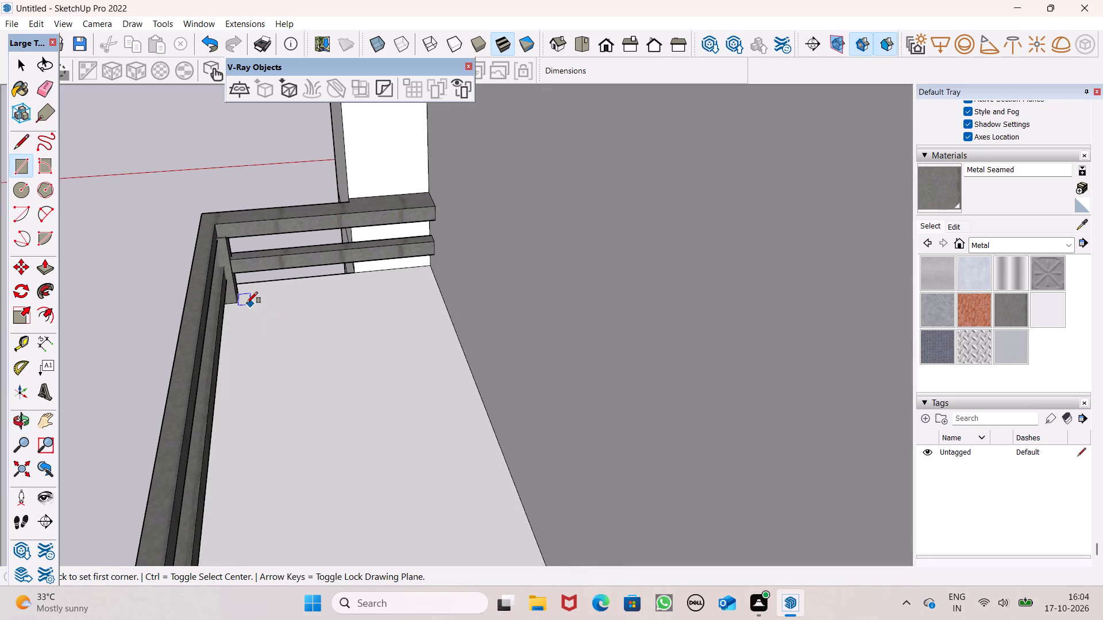
scroll(246, 303, "up", 4)
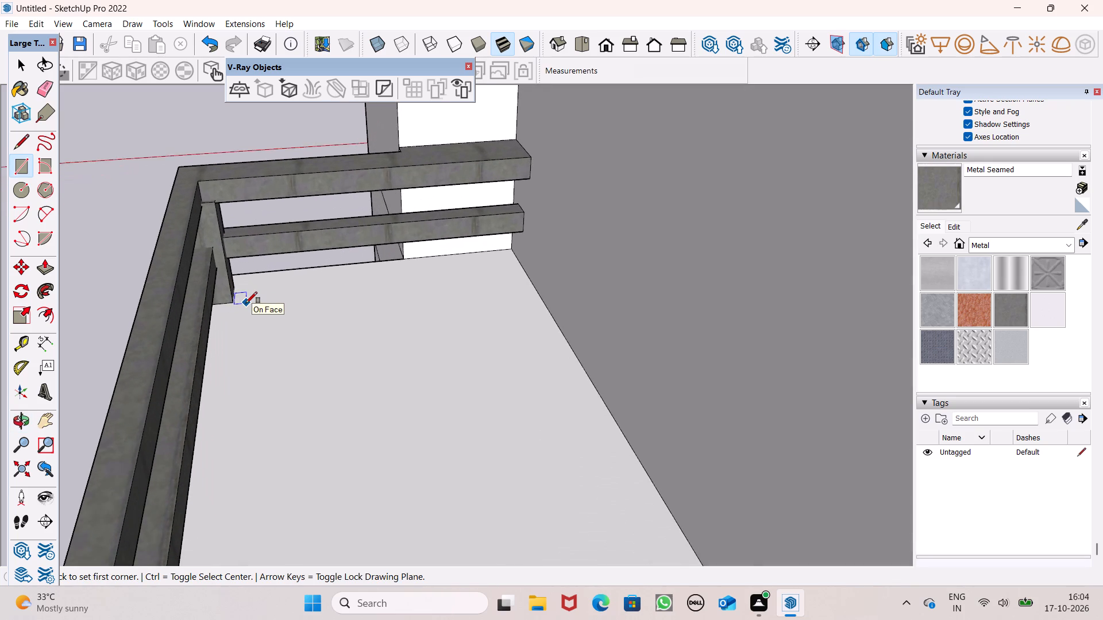
scroll(246, 303, "up", 1)
middle_click_drag(246, 325, 239, 338)
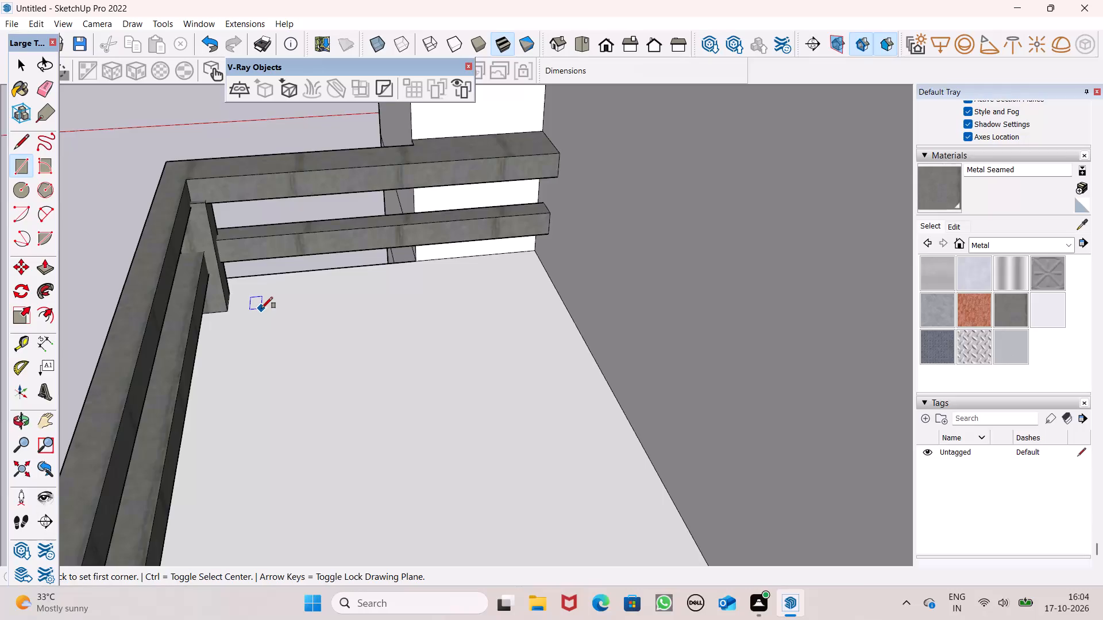
scroll(262, 307, "up", 2)
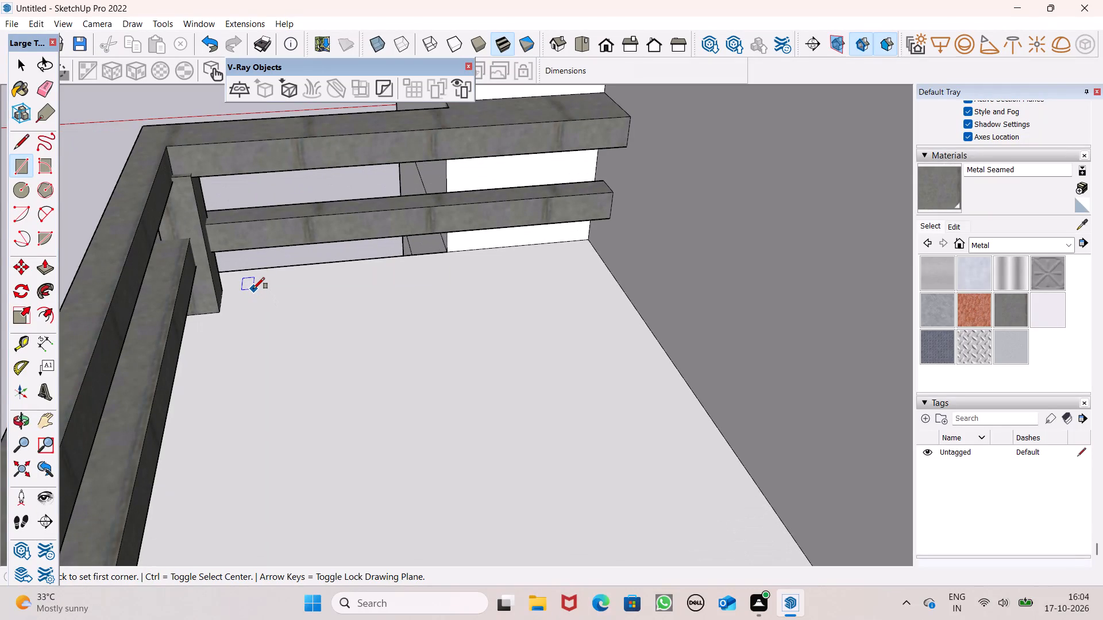
left_click_drag(253, 289, 292, 328)
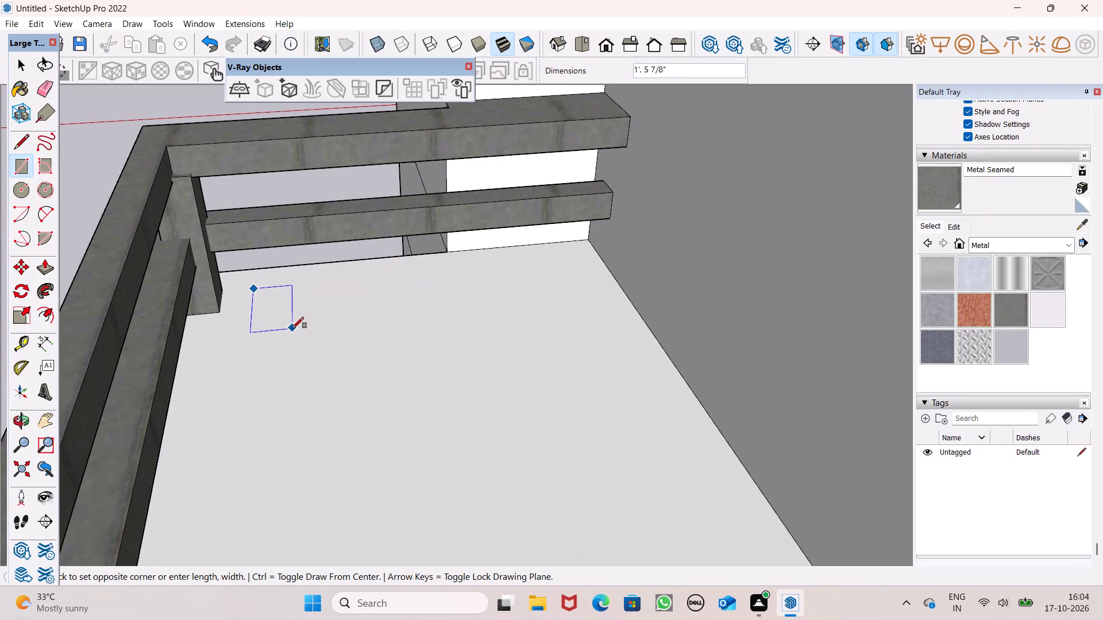
left_click_drag(292, 328, 295, 315)
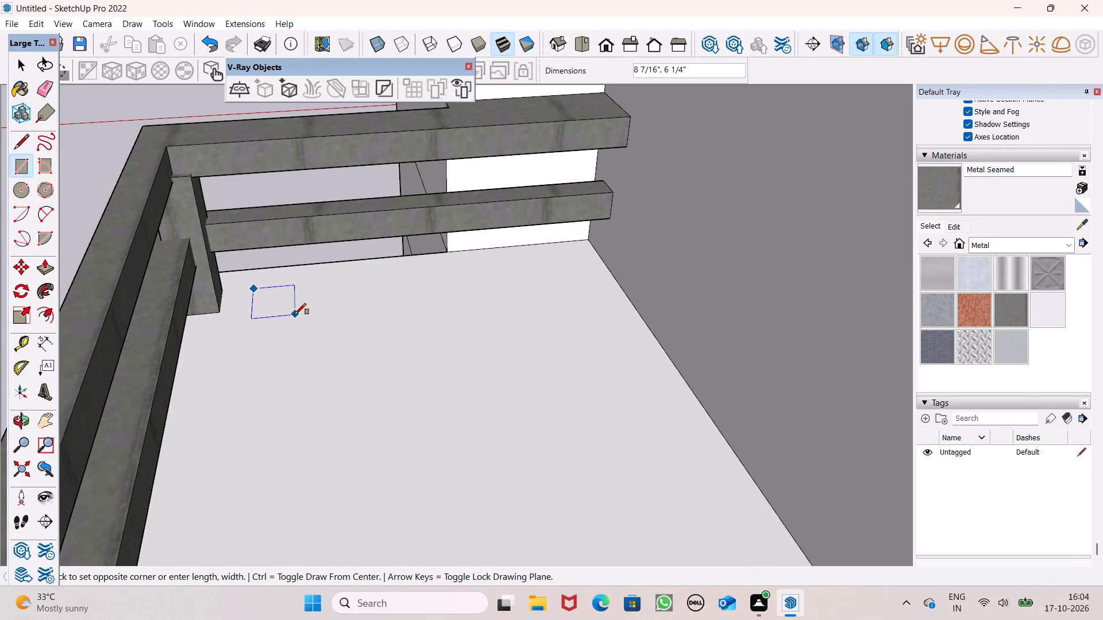
left_click_drag(295, 315, 295, 314)
Copy the small rectangle four times along the short end rail toward the house wall, spacing the copies about 11" apart.
middle_click_drag(360, 362, 326, 428)
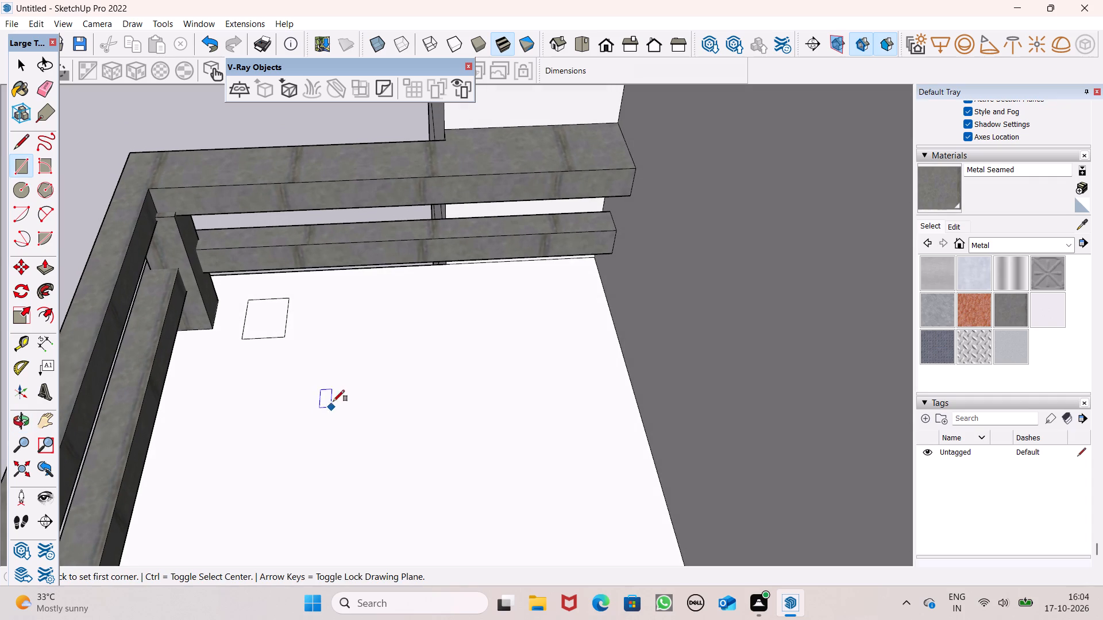
key("space")
double_click(269, 309)
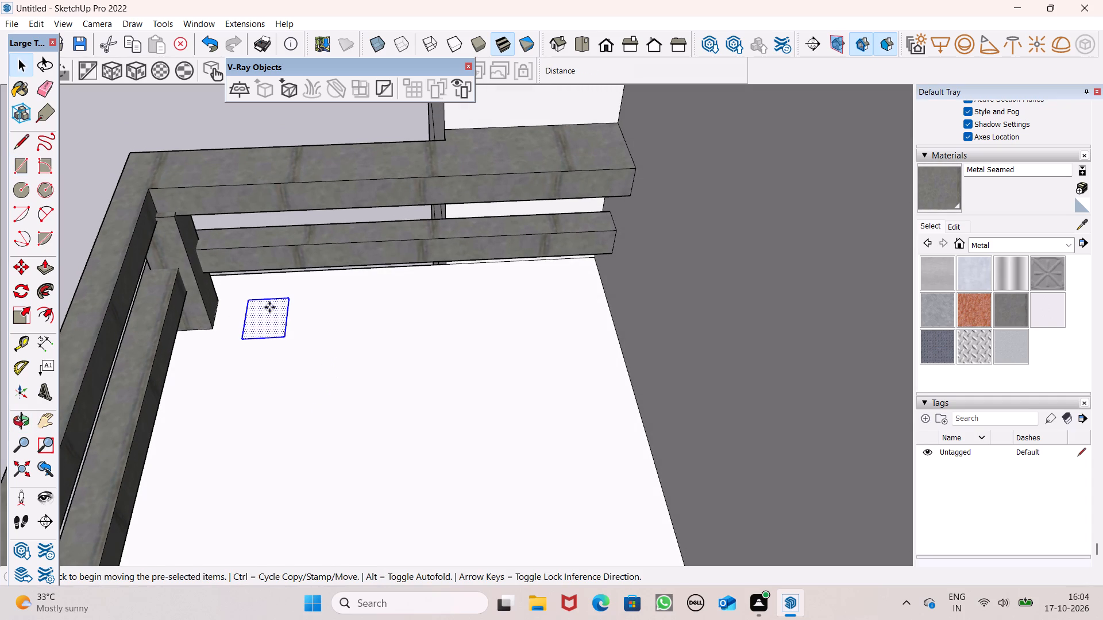
key("m")
key("Return")
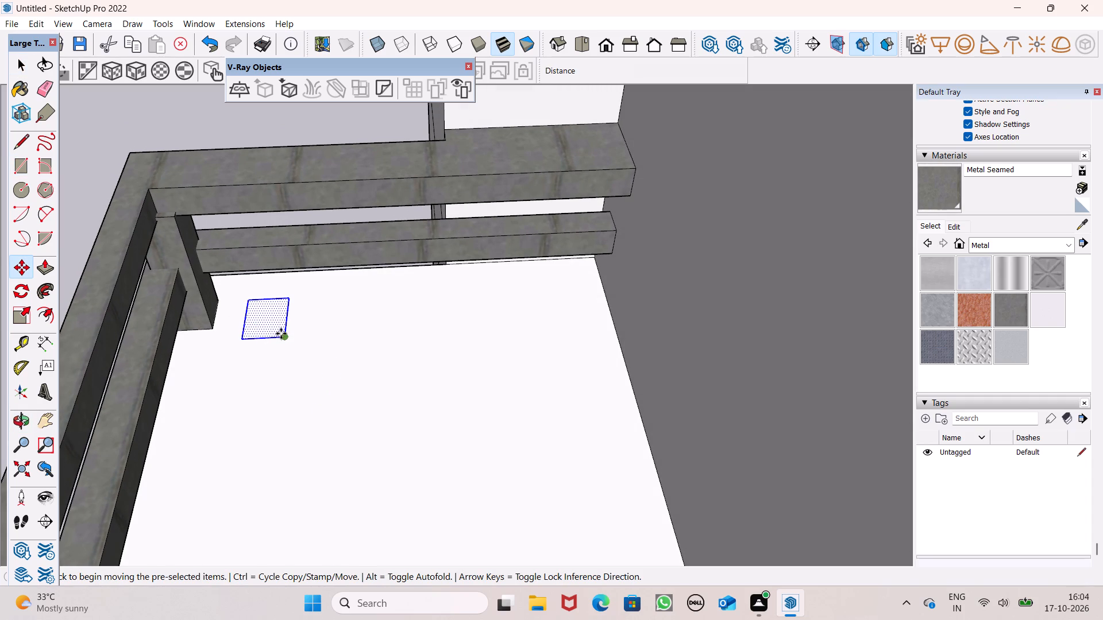
left_click_drag(285, 335, 351, 336)
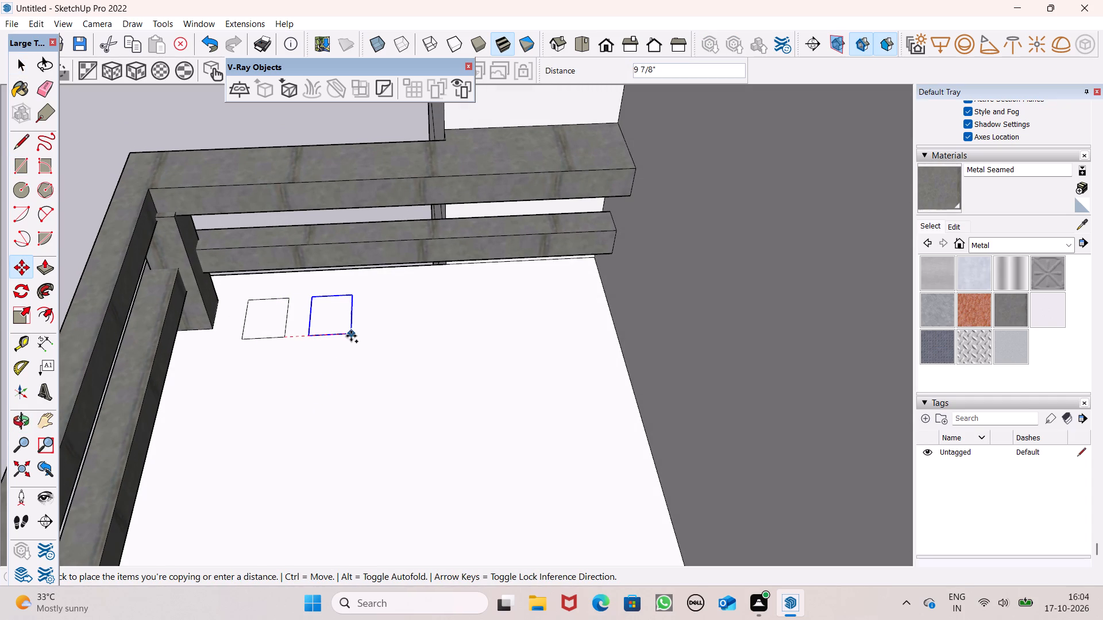
left_click_drag(351, 336, 355, 335)
left_click_drag(355, 335, 387, 340)
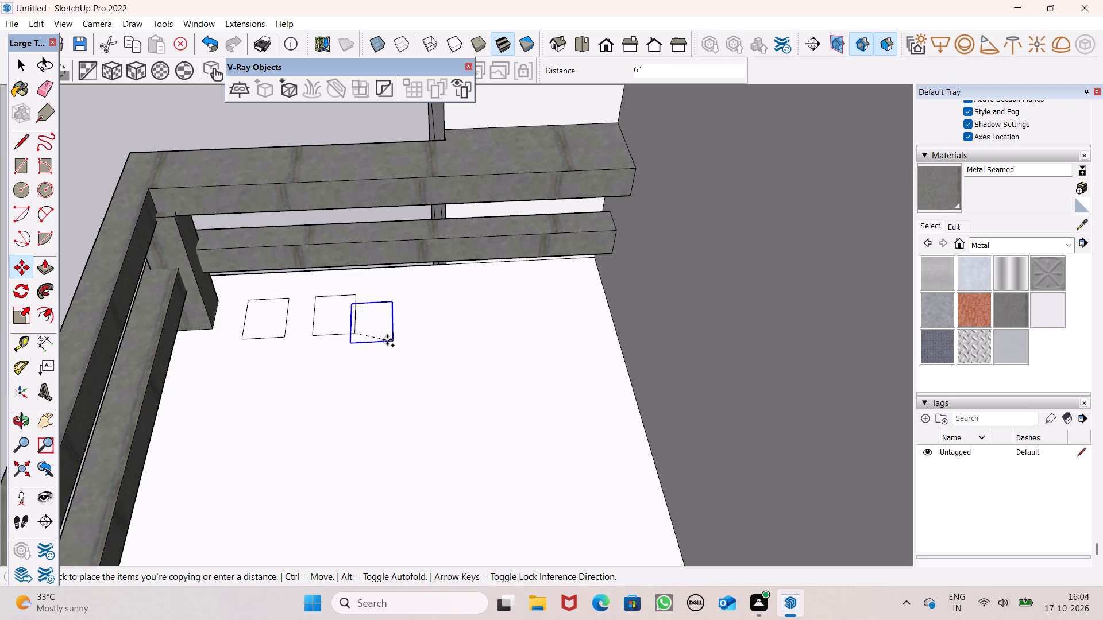
left_click_drag(387, 340, 429, 332)
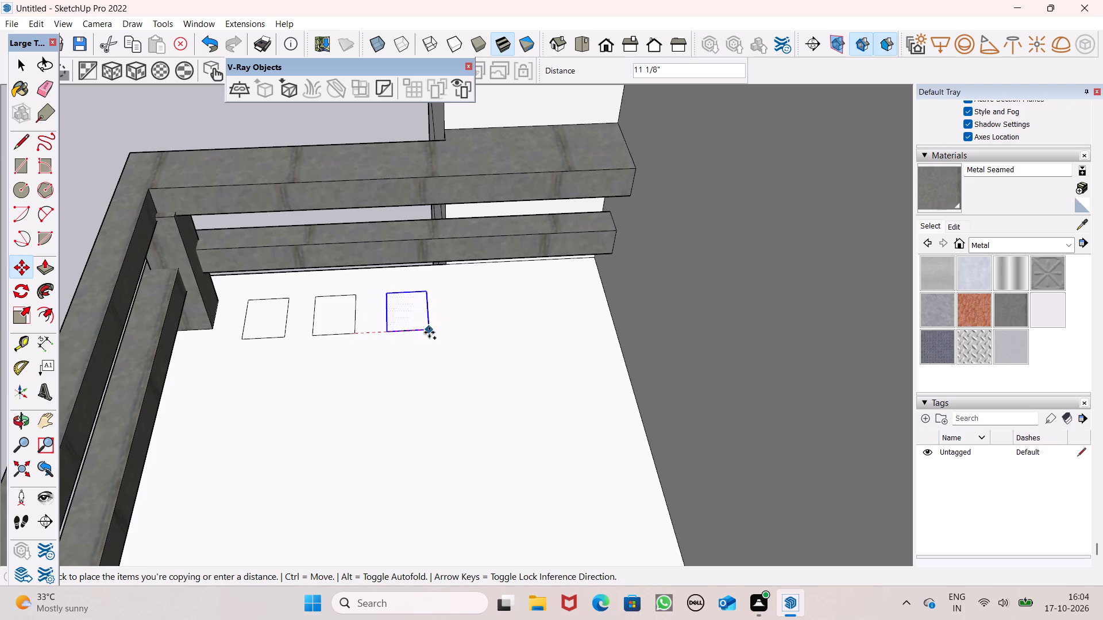
left_click_drag(429, 332, 426, 334)
left_click_drag(426, 334, 457, 336)
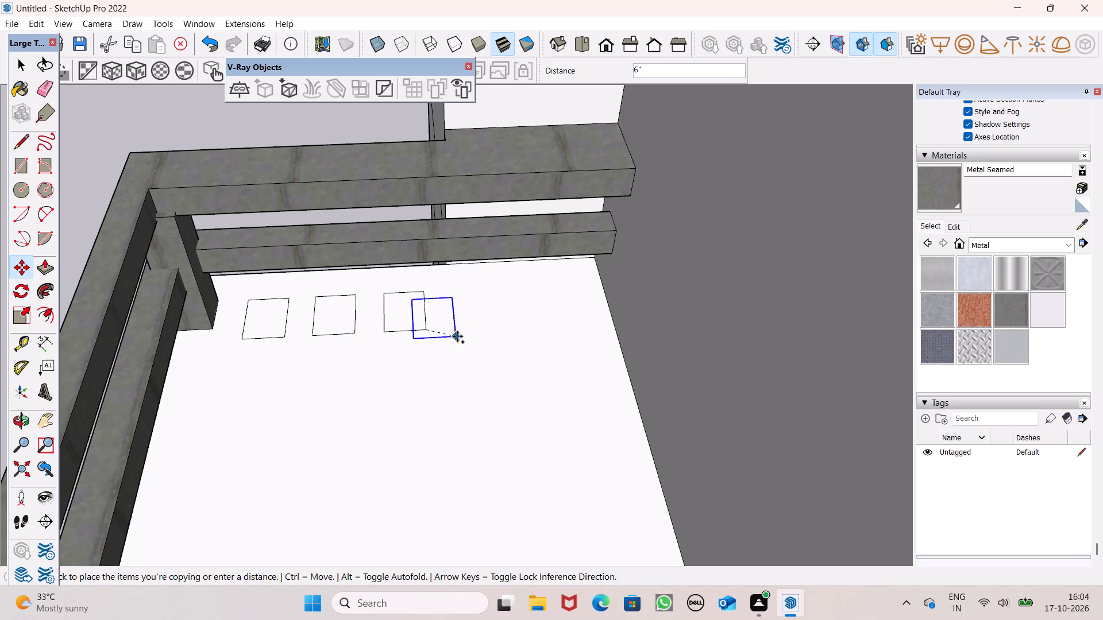
left_click_drag(457, 336, 495, 328)
left_click_drag(495, 327, 496, 327)
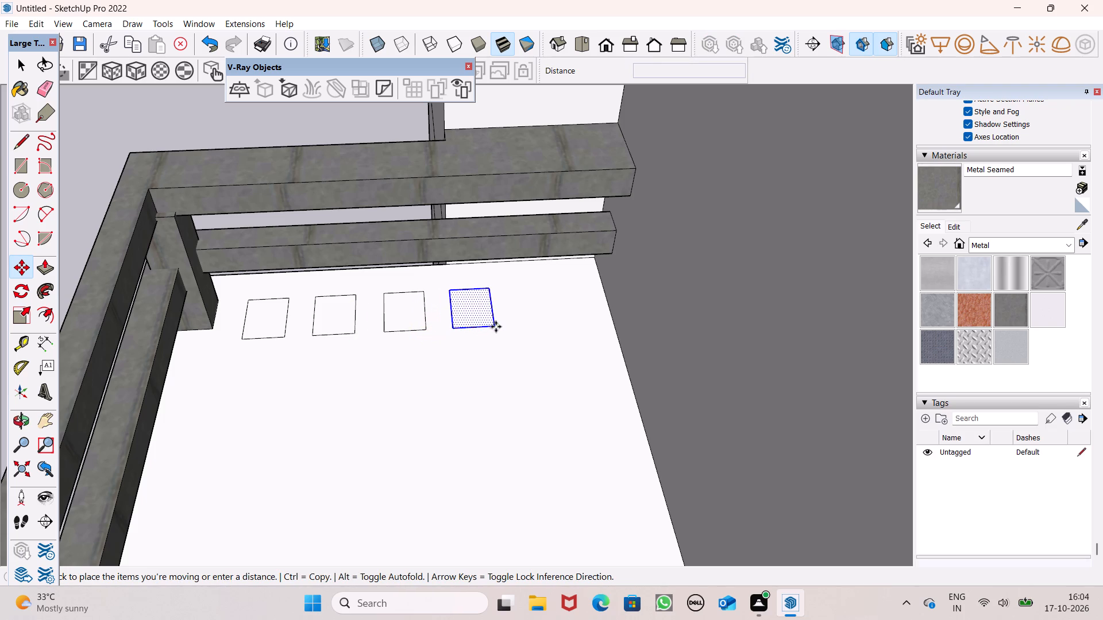
left_click_drag(496, 327, 565, 324)
key("space")
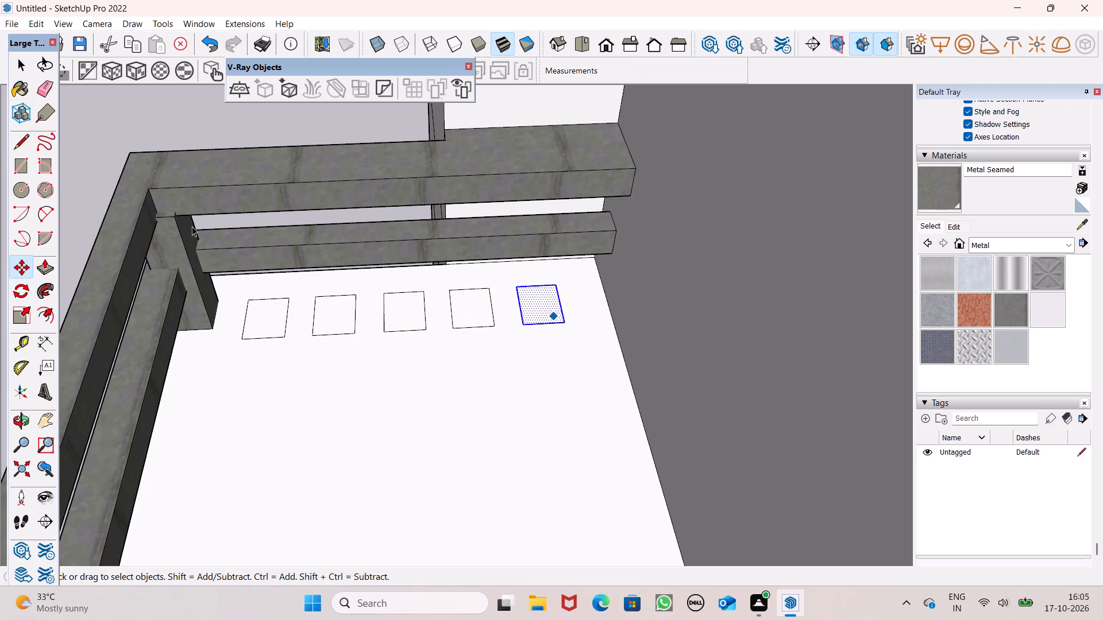
key("space")
left_click(135, 122)
Examine the house from the back, front and sides, including the side balcony with its row of floor rectangles.
scroll(194, 208, "down", 4)
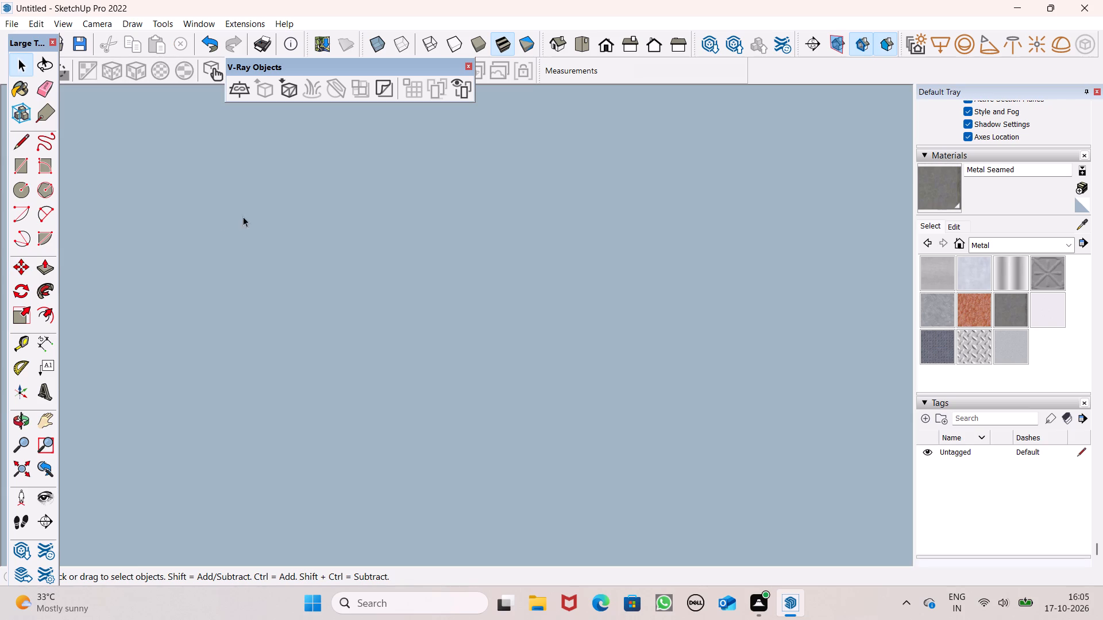
middle_click_drag(264, 231, 485, 189)
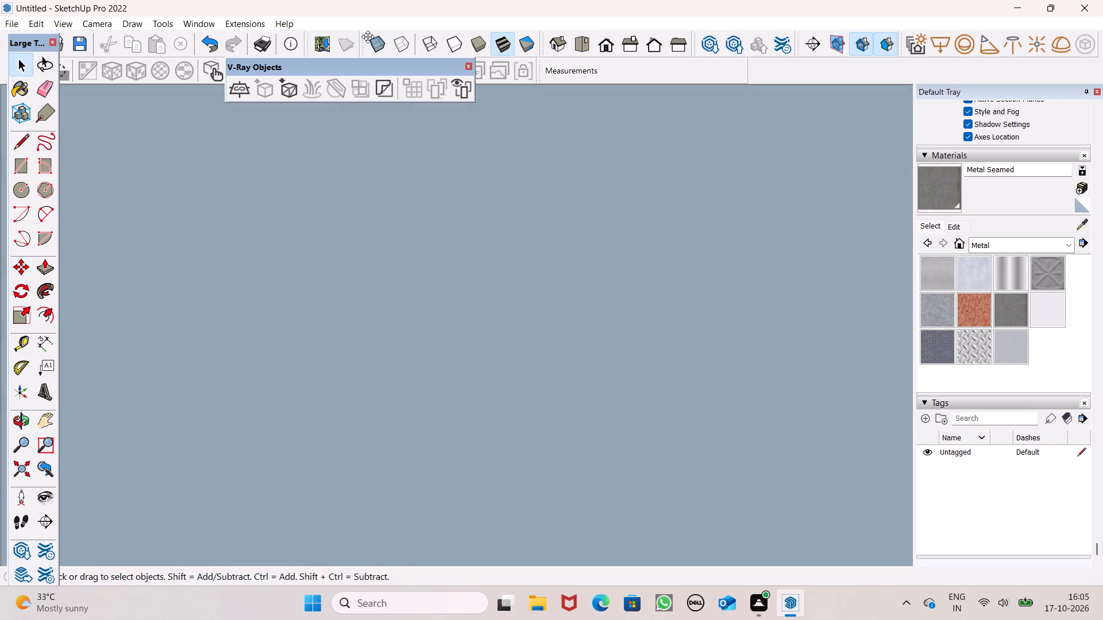
left_click(681, 46)
scroll(680, 111, "down", 6)
scroll(664, 259, "down", 6)
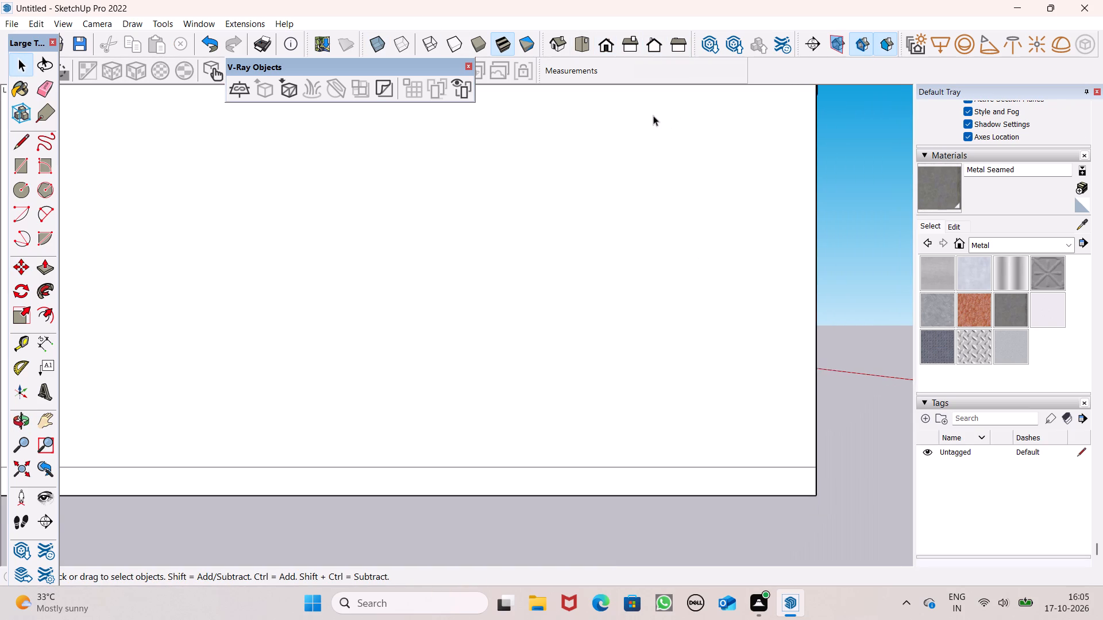
scroll(653, 115, "down", 6)
scroll(658, 230, "down", 14)
middle_click_drag(670, 340, 362, 448)
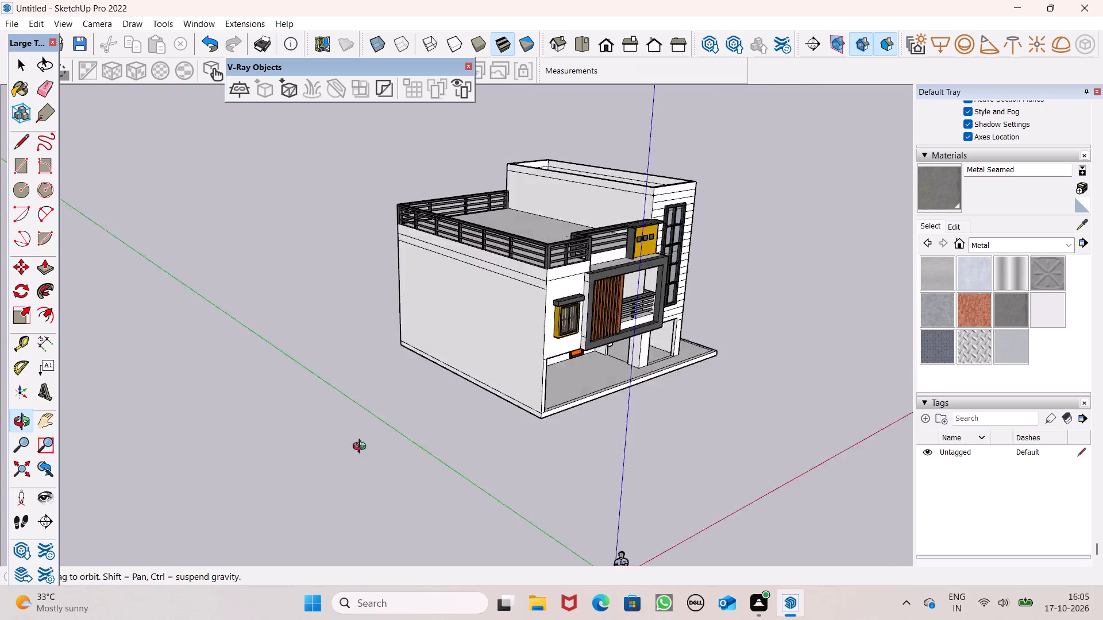
middle_click_drag(362, 448, 0, 448)
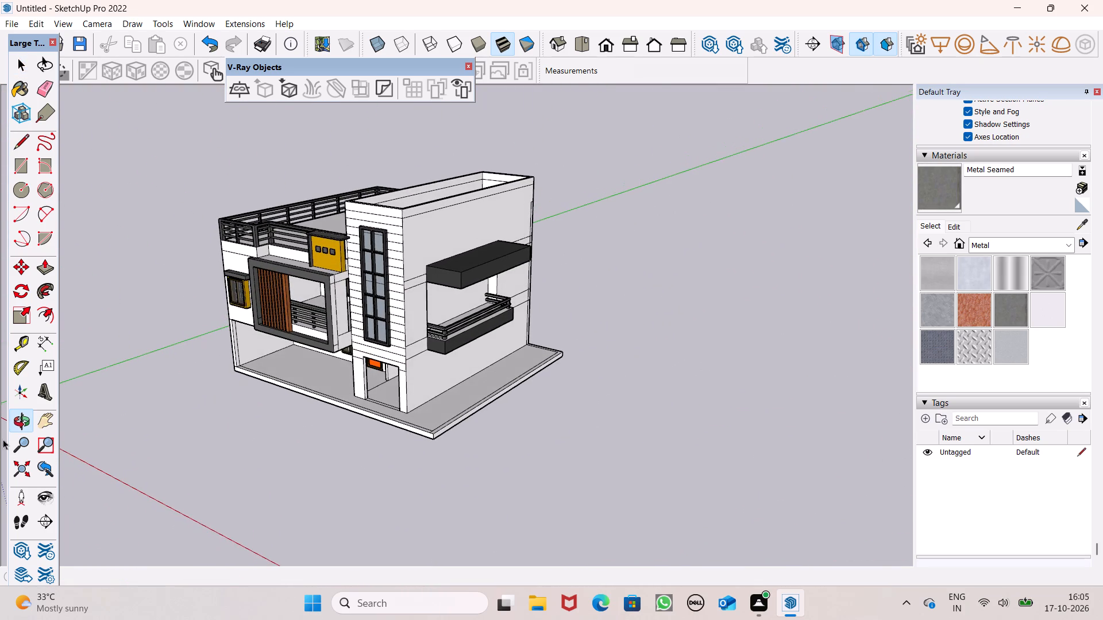
middle_click_drag(495, 345, 0, 352)
scroll(0, 360, "up", 1)
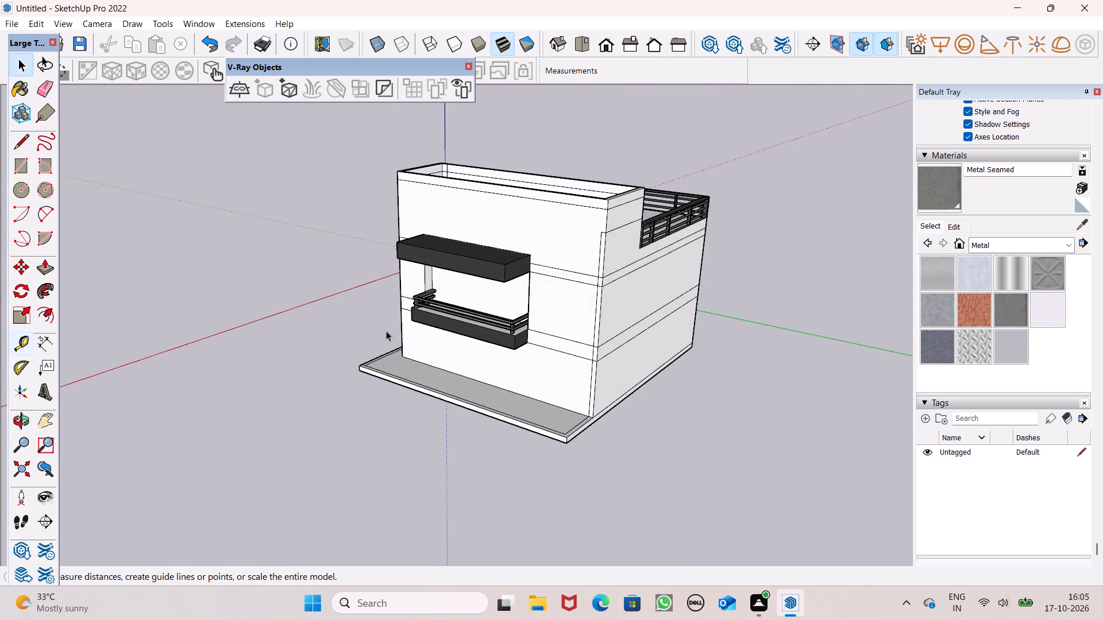
scroll(386, 331, "up", 7)
middle_click_drag(557, 334, 398, 363)
scroll(396, 364, "up", 1)
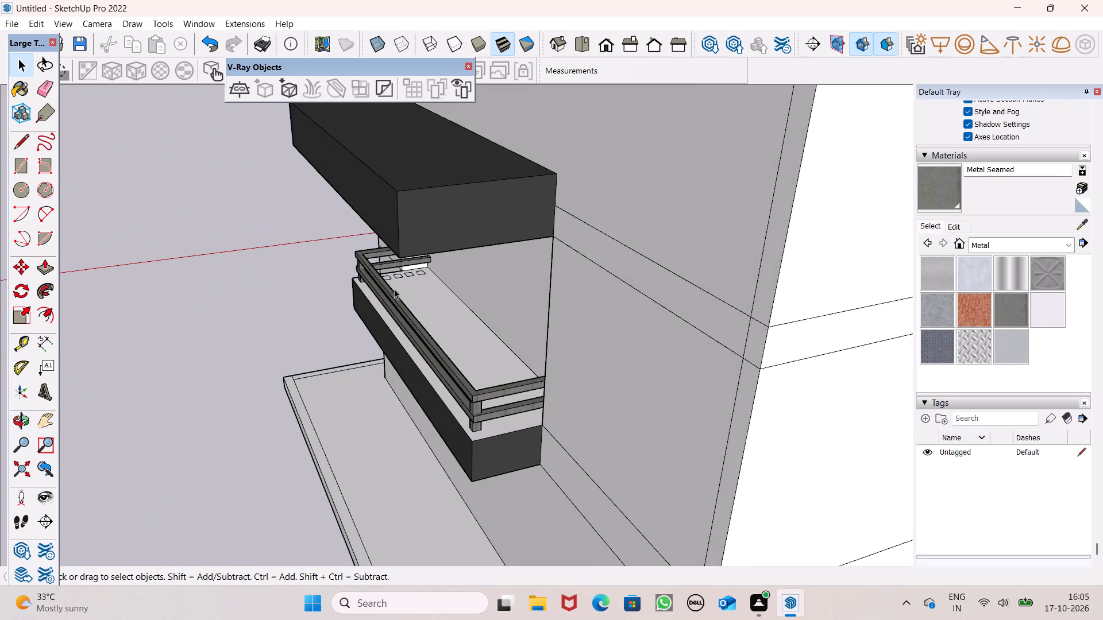
scroll(400, 274, "up", 5)
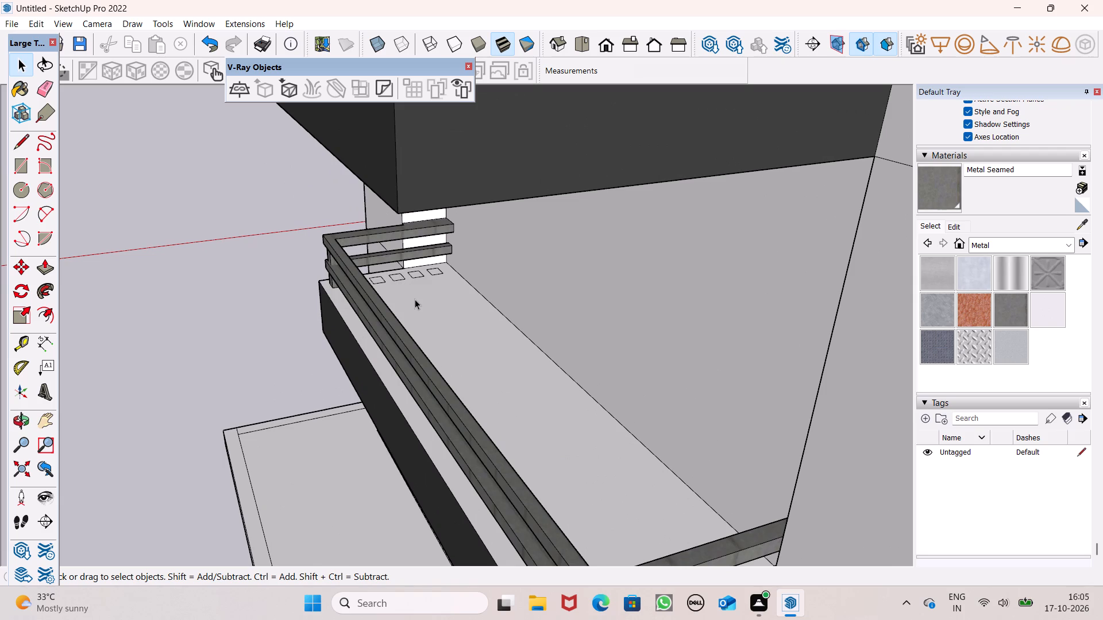
middle_click_drag(423, 309, 1102, 324)
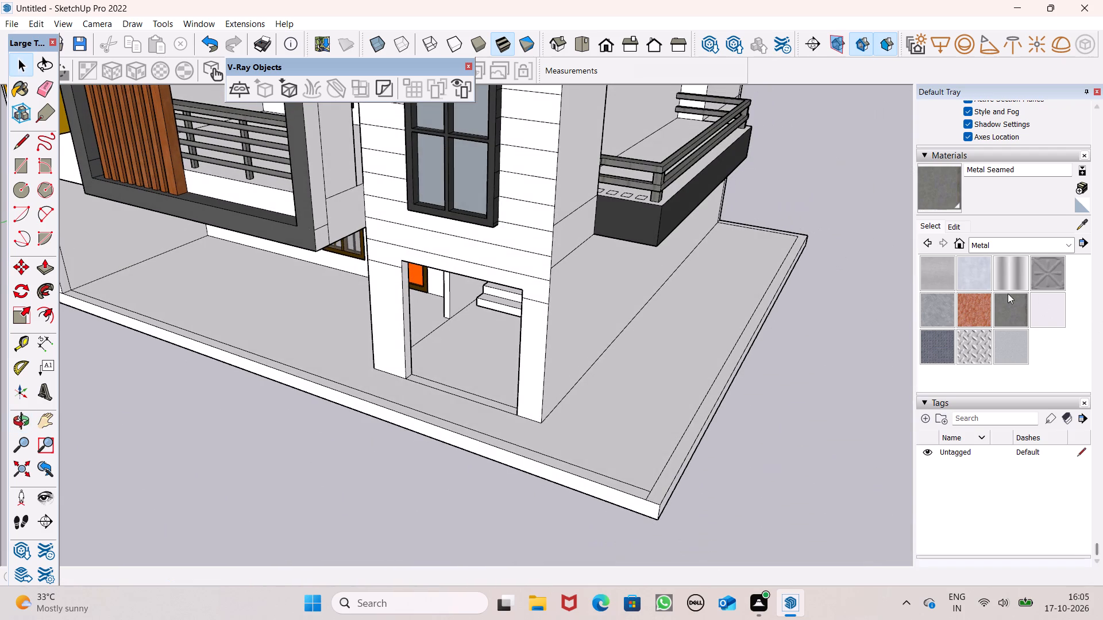
middle_click_drag(949, 316, 559, 425)
middle_click_drag(806, 370, 422, 484)
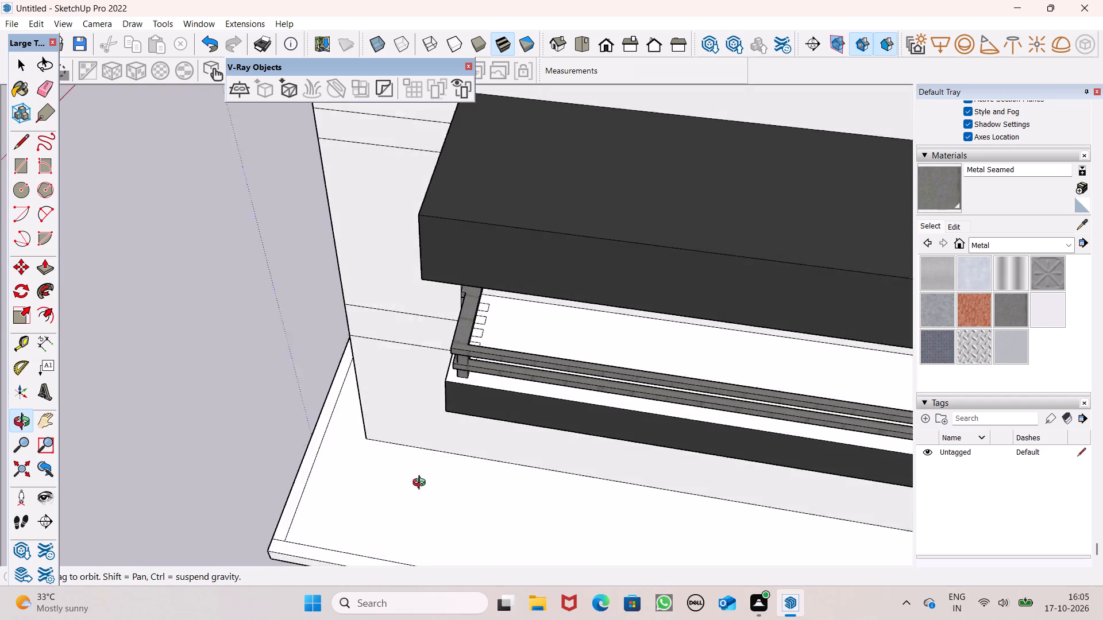
middle_click_drag(422, 484, 291, 446)
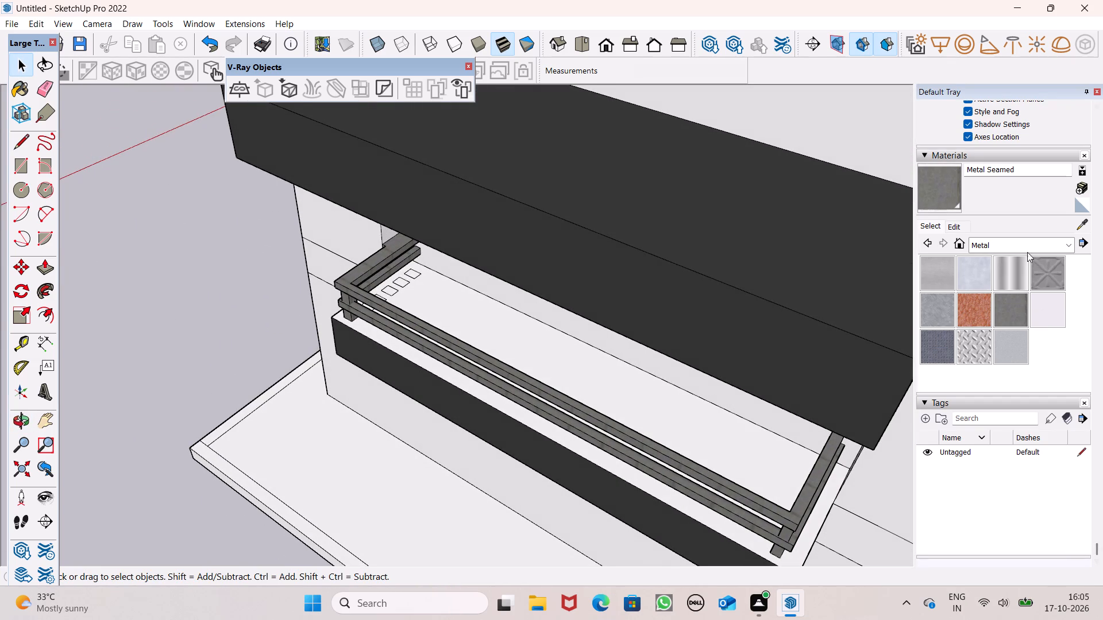
Paint all five rectangles on the side balcony floor with Wood Cherry Original from the Wood materials.
left_click(1030, 246)
left_click(989, 428)
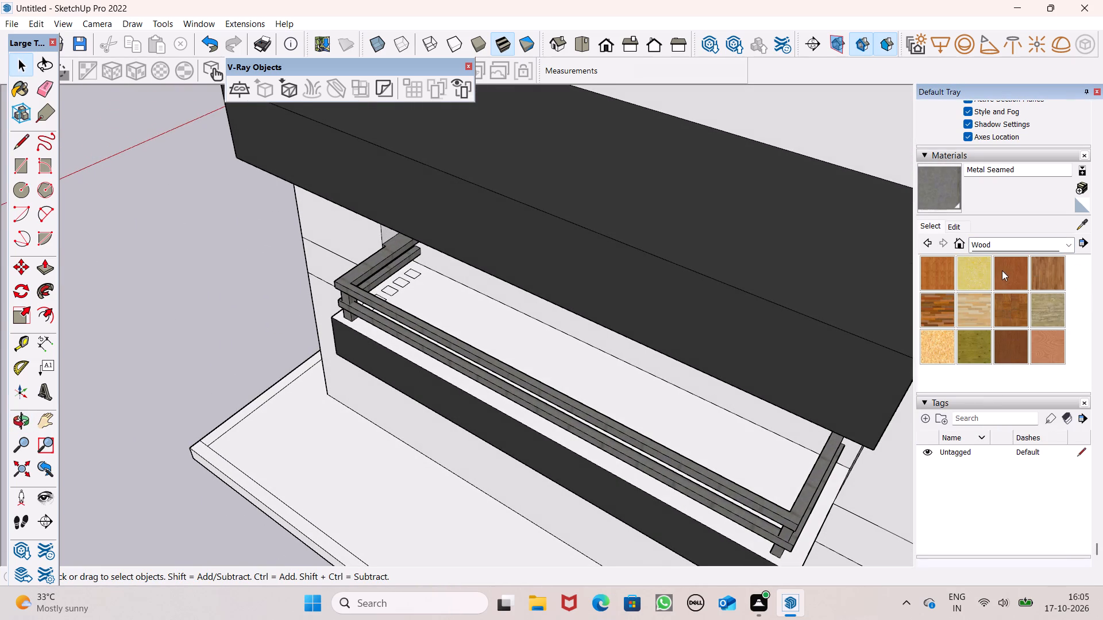
left_click(1002, 270)
scroll(354, 329, "up", 8)
scroll(433, 263, "up", 6)
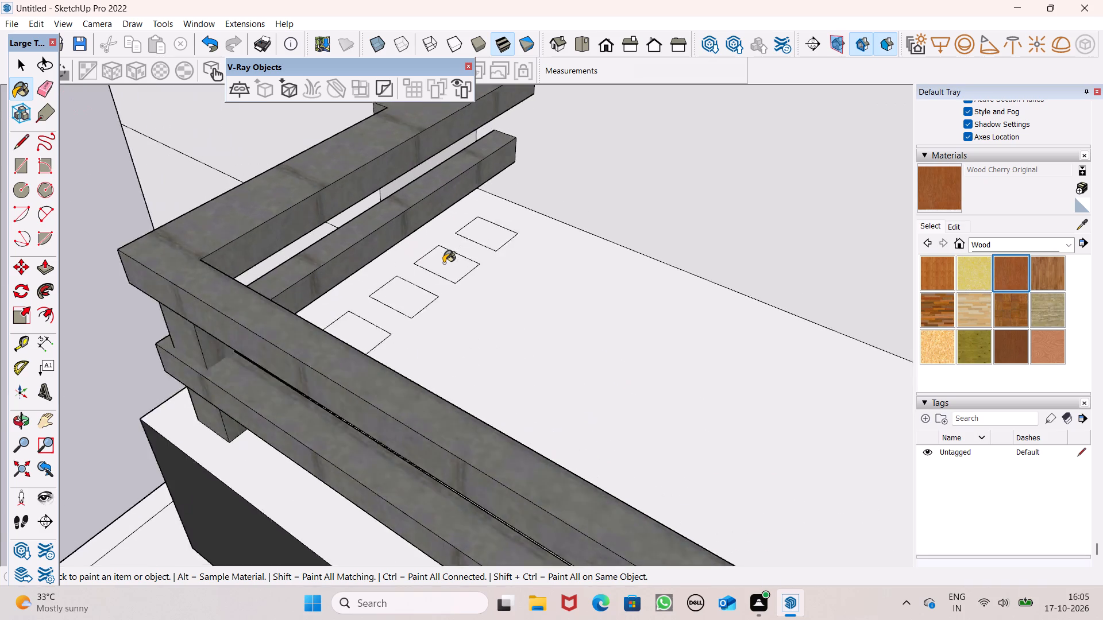
scroll(443, 263, "up", 3)
left_click(445, 262)
left_click(495, 236)
left_click(365, 315)
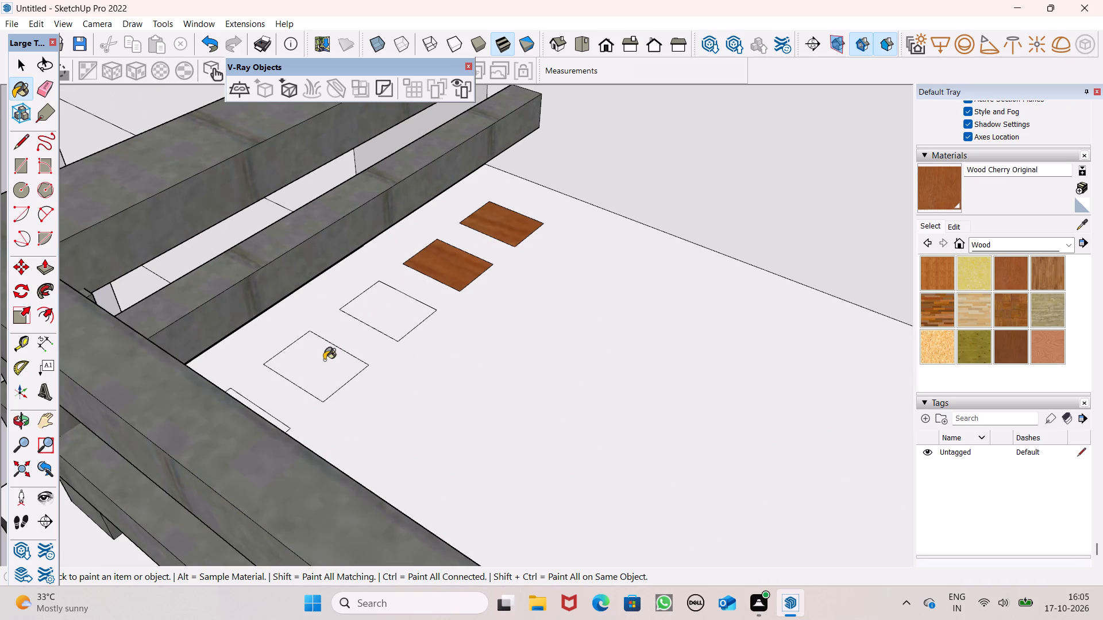
left_click(320, 363)
middle_click_drag(292, 478, 159, 475)
scroll(194, 435, "up", 1)
left_click(299, 372)
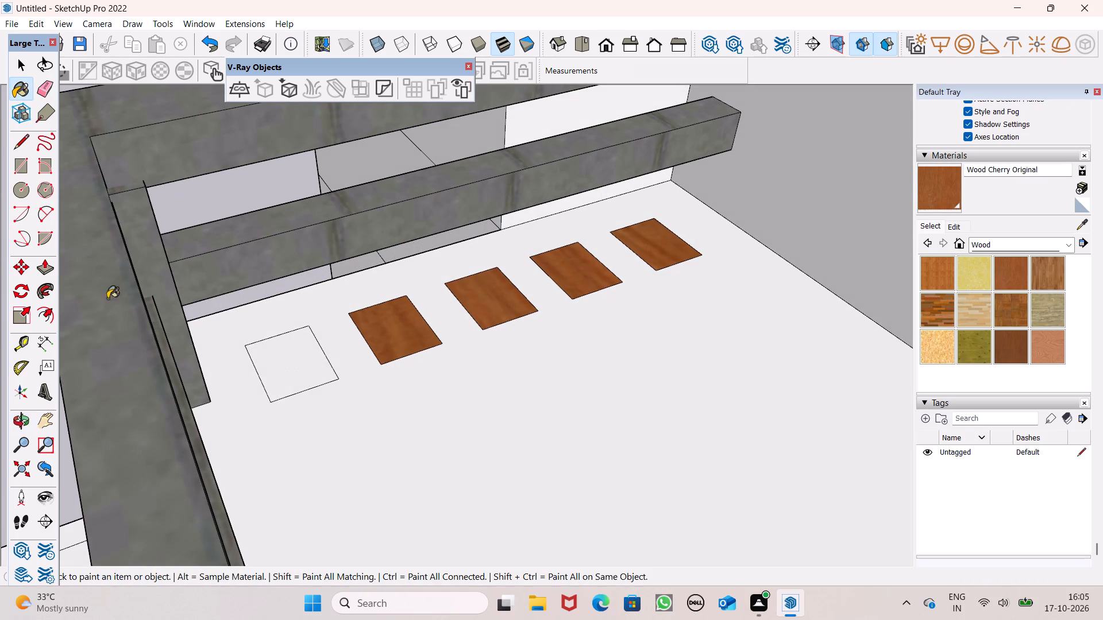
key("space")
Pull the rectangle nearest the house wall up 2' 1 5/16" with Push/Pull to form a wooden post.
left_click(42, 268)
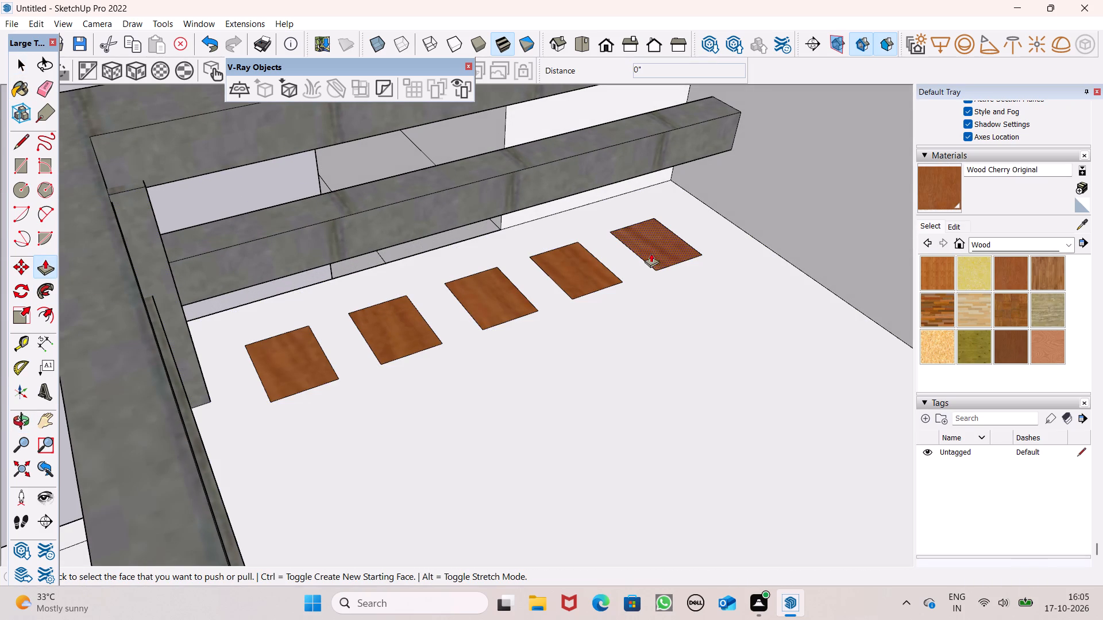
left_click_drag(657, 254, 655, 21)
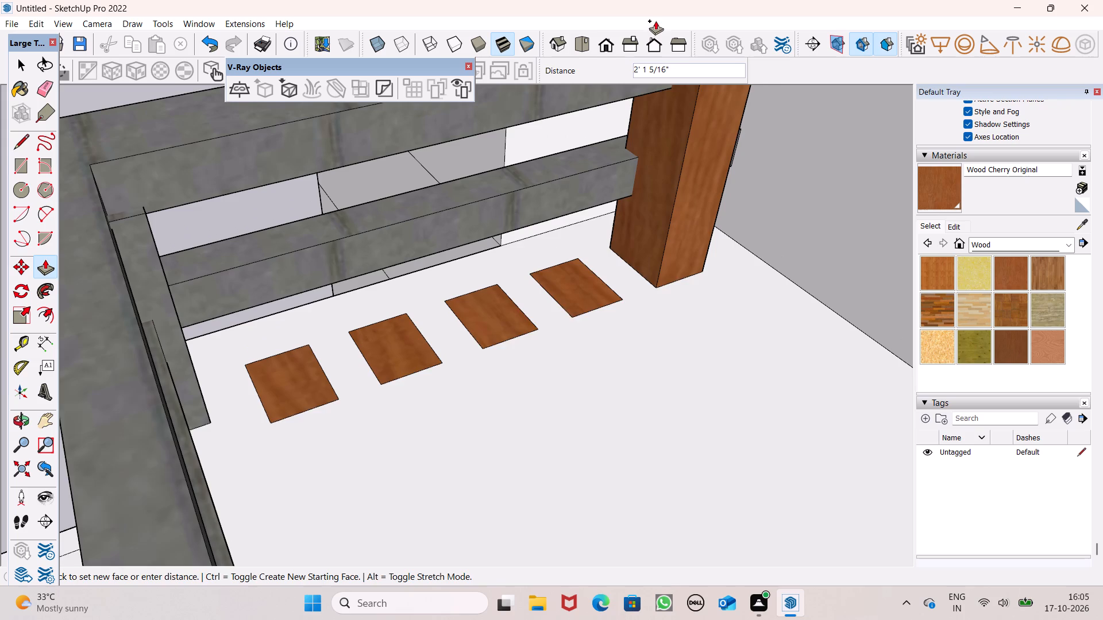
left_click_drag(655, 21, 655, 18)
Push the wooden post's face toward the short end rail in by 3 1/8" with Push/Pull.
scroll(633, 251, "down", 1)
middle_click_drag(635, 268, 795, 265)
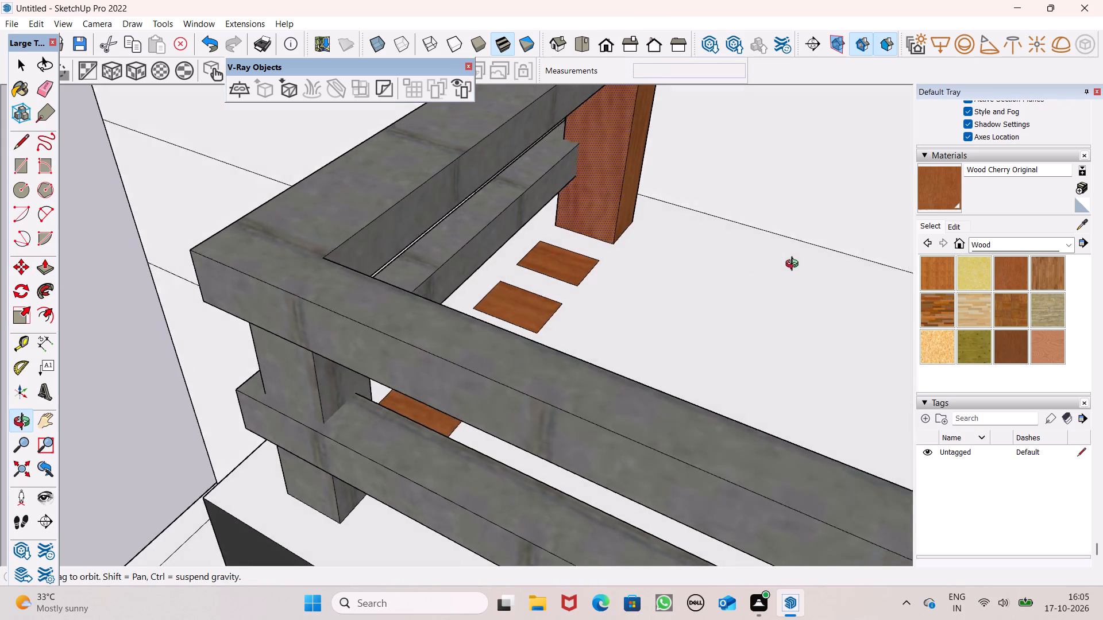
middle_click_drag(795, 265, 792, 265)
scroll(692, 296, "down", 8)
middle_click_drag(647, 268, 615, 204)
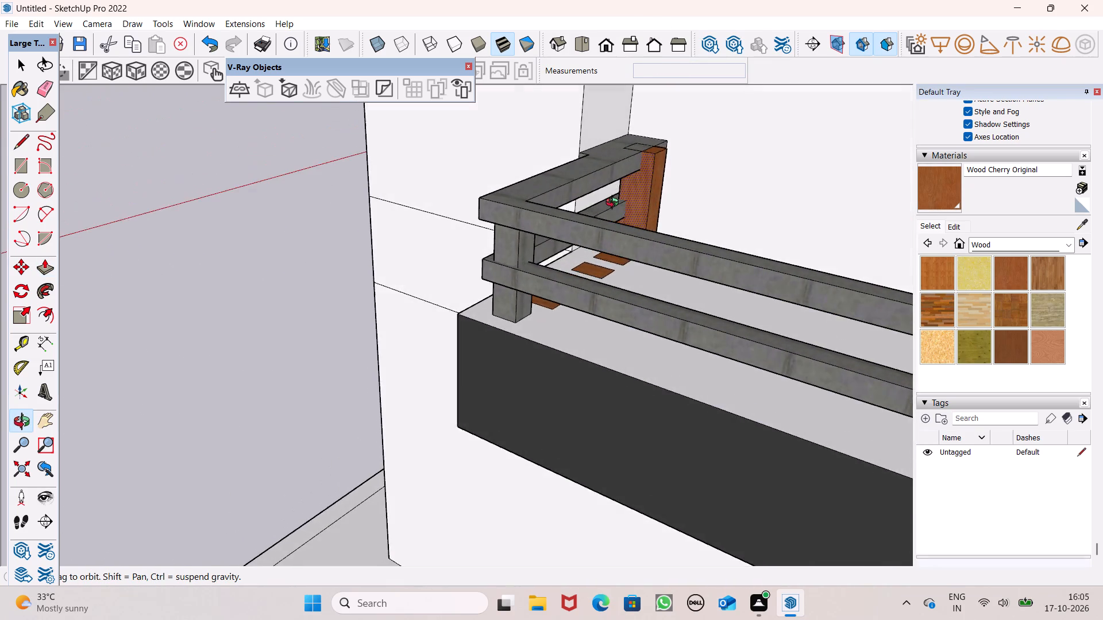
middle_click_drag(615, 204, 961, 185)
scroll(576, 108, "up", 13)
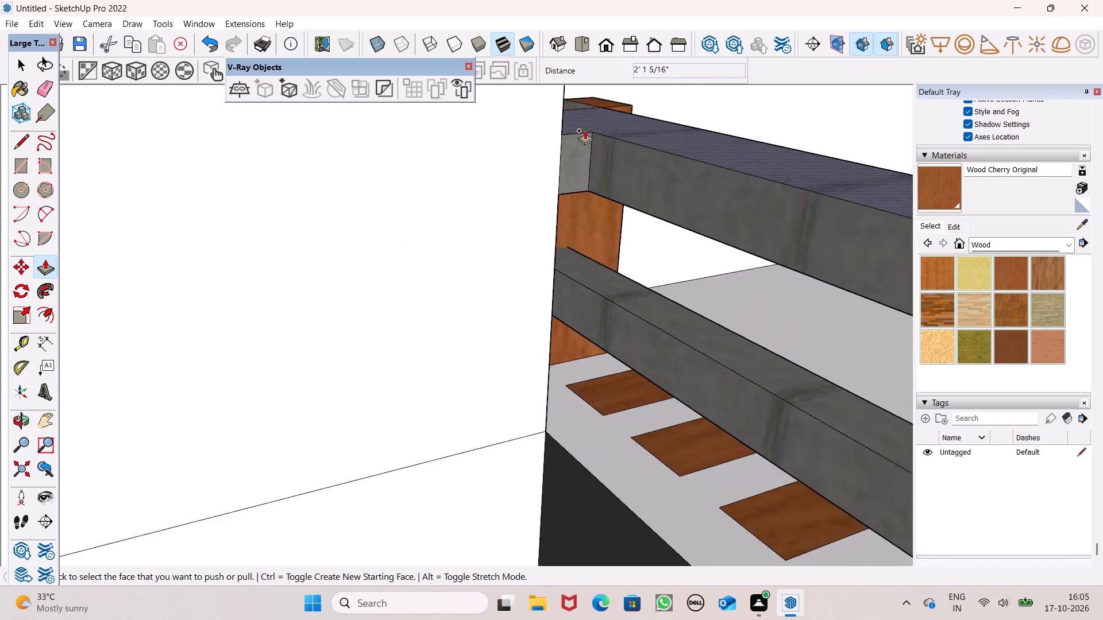
scroll(585, 130, "up", 3)
scroll(568, 211, "up", 8)
middle_click_drag(568, 211, 507, 187)
left_click_drag(527, 239, 530, 239)
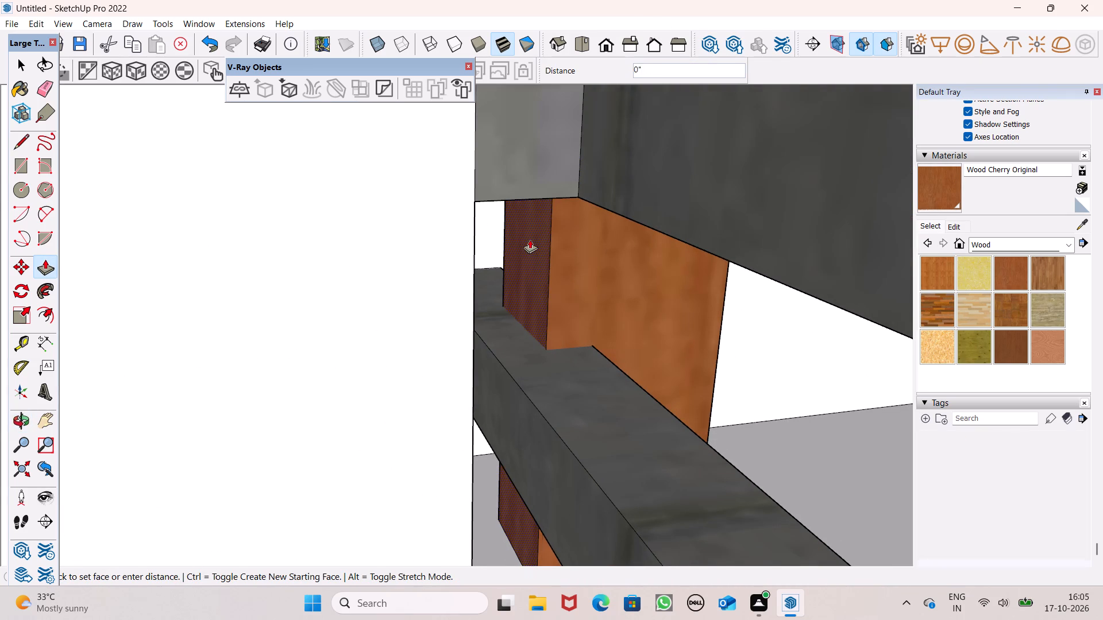
left_click_drag(530, 239, 593, 240)
scroll(573, 245, "down", 10)
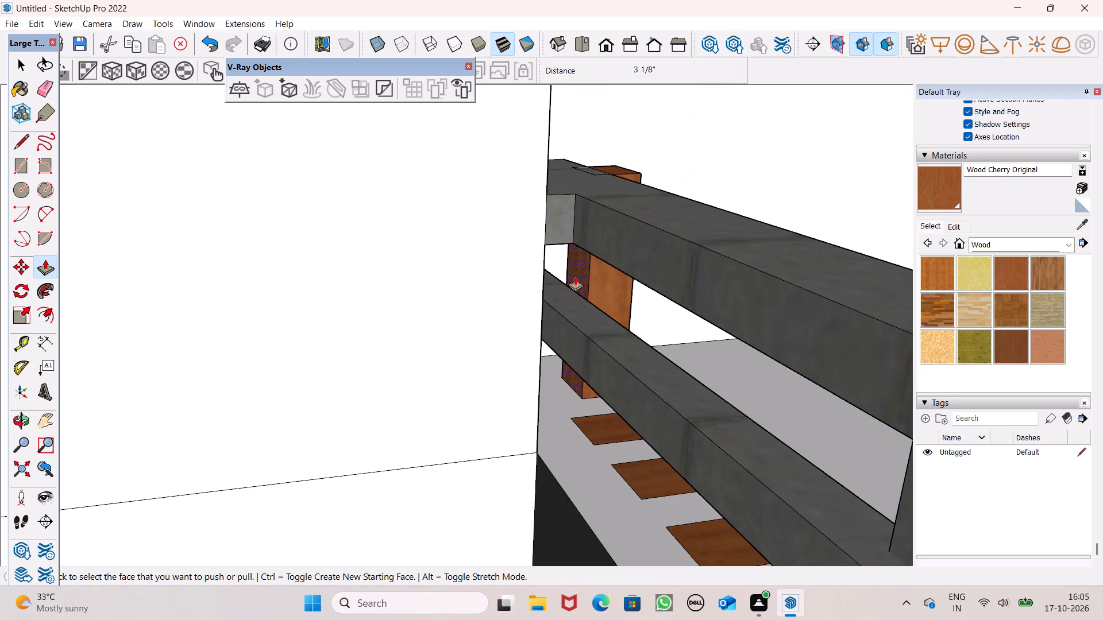
scroll(579, 290, "down", 3)
key("space")
scroll(619, 345, "down", 2)
Pull the second rectangle from the house wall up 2' 1 5/16" with Push/Pull.
middle_click_drag(644, 359, 345, 433)
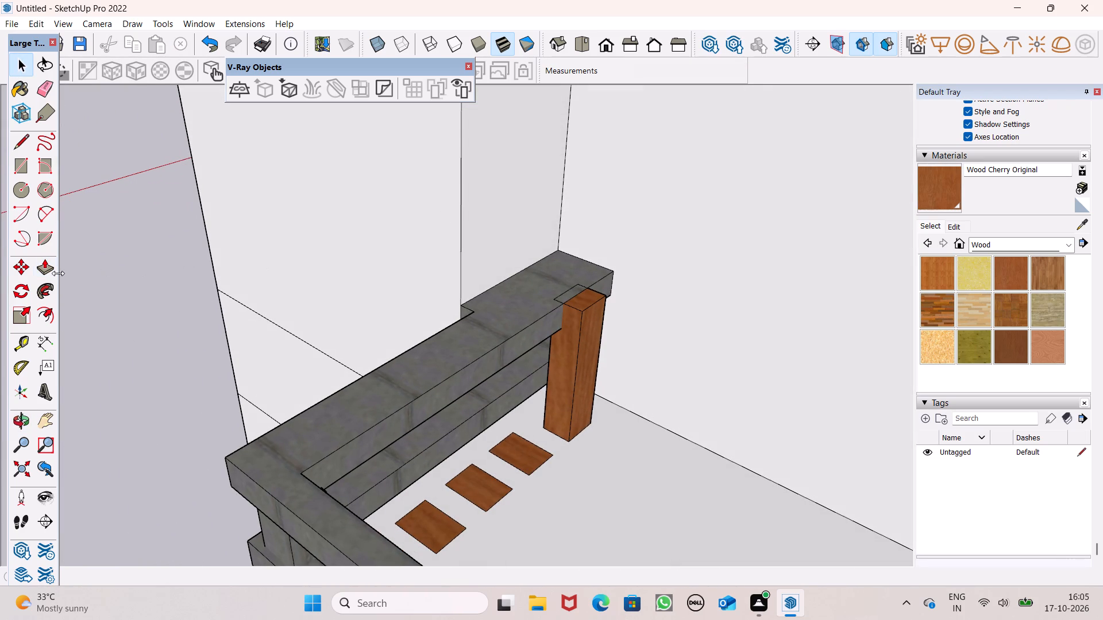
left_click(40, 270)
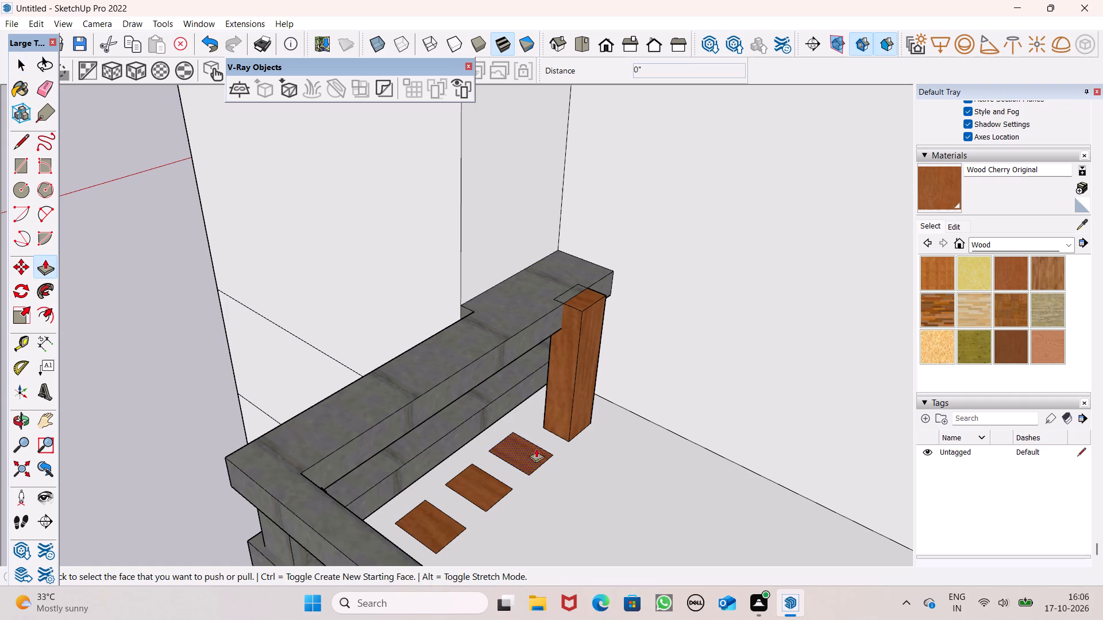
left_click_drag(540, 451, 562, 363, "ctrl")
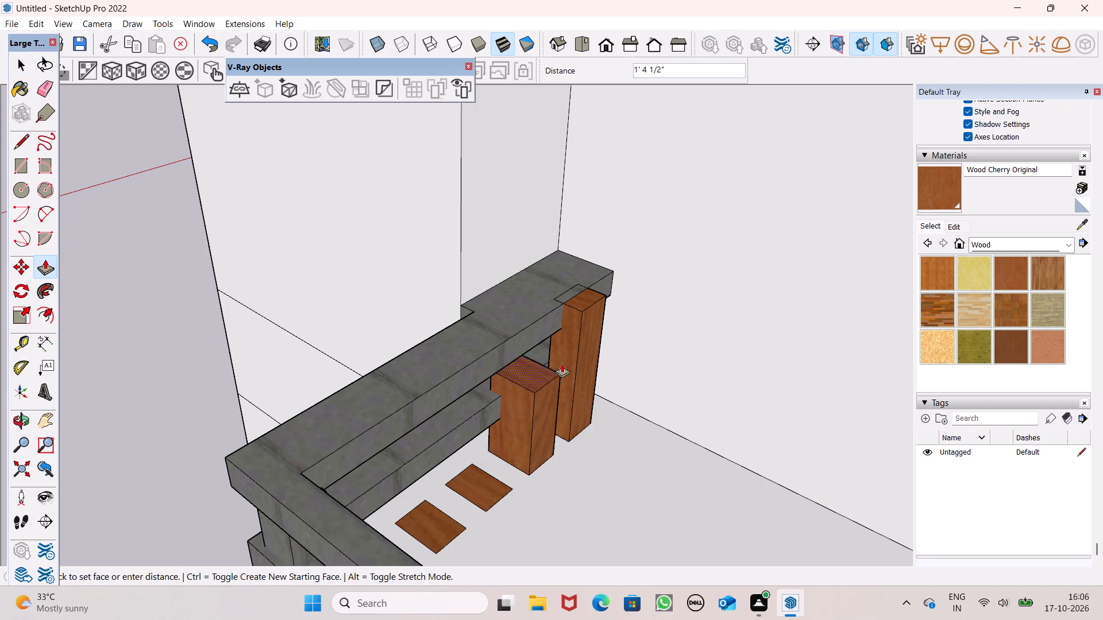
left_click_drag(562, 363, 584, 313, "ctrl")
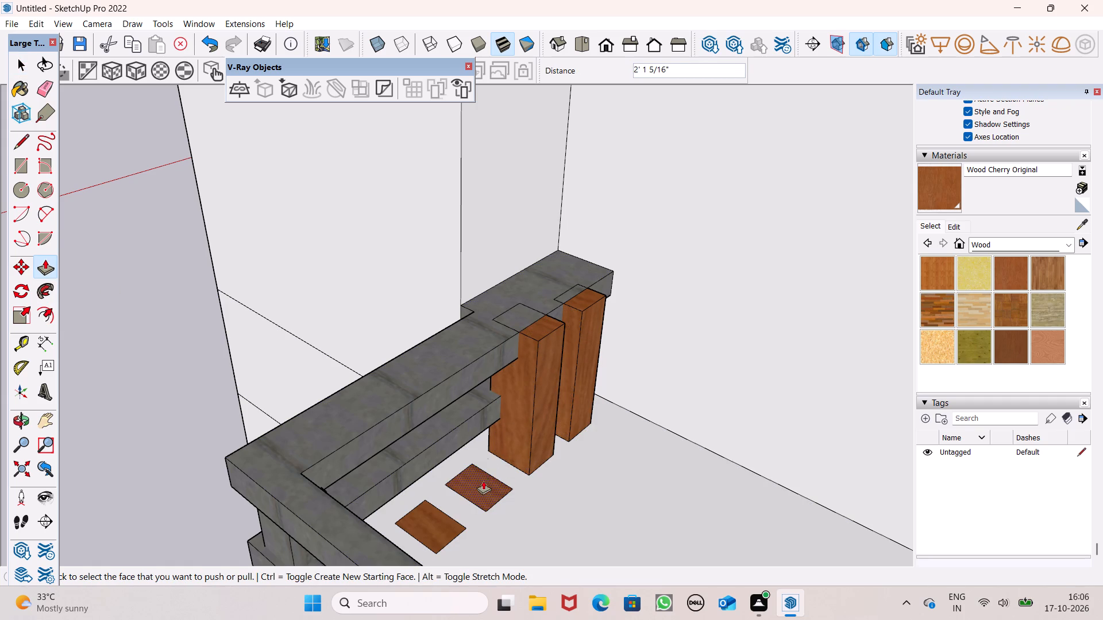
Pull the remaining three rectangles in the row up 2' 1 5/16" with Push/Pull, level with the first two posts.
left_click_drag(483, 480, 534, 343)
left_click_drag(448, 530, 503, 376)
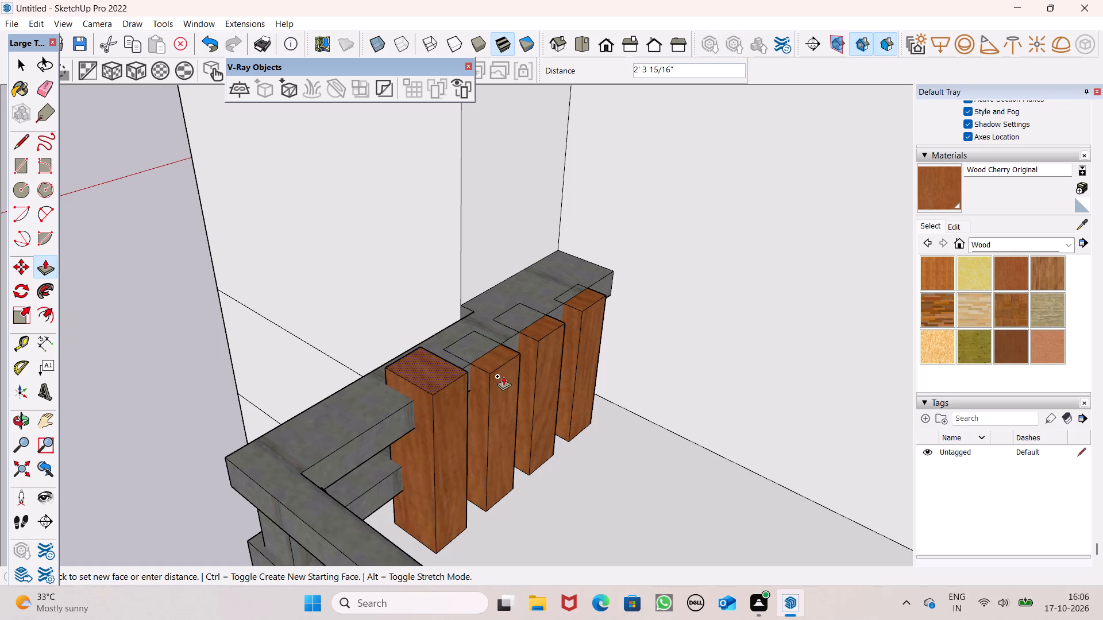
left_click_drag(503, 376, 497, 371)
middle_click_drag(347, 493, 792, 457)
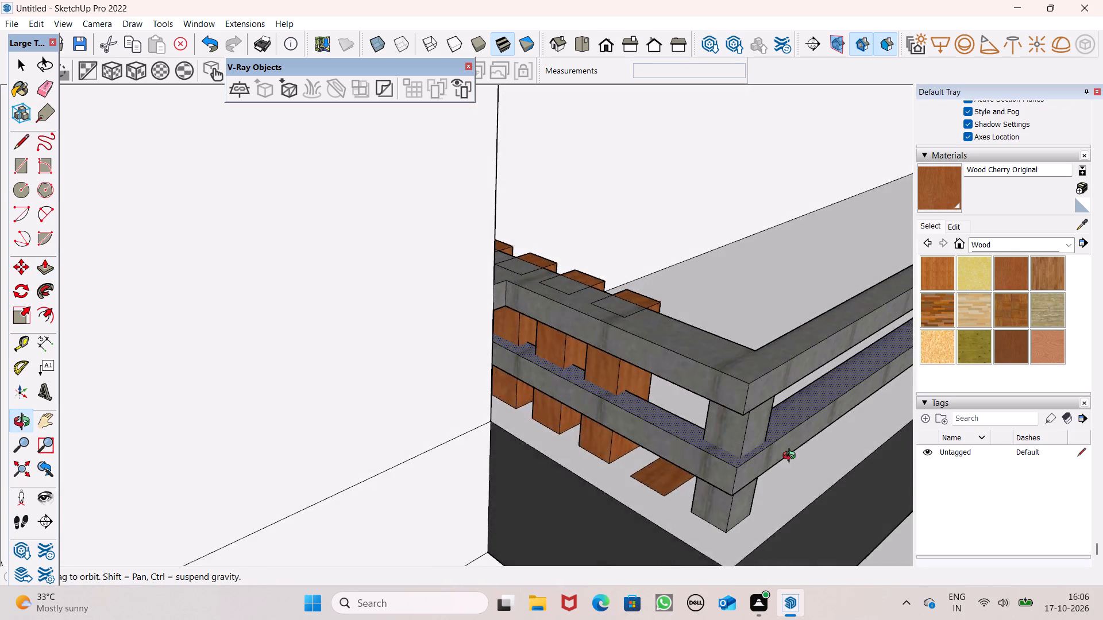
middle_click_drag(792, 457, 321, 502)
scroll(477, 462, "down", 2)
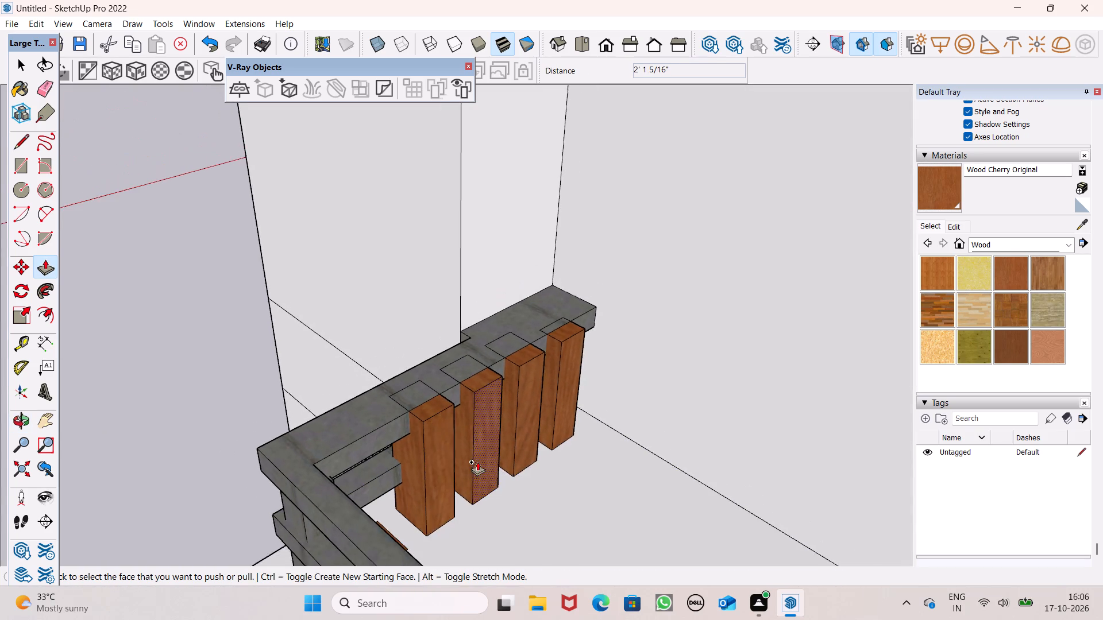
middle_click_drag(493, 523, 378, 545)
left_click_drag(292, 510, 333, 413)
Pull the faces of all five wooden posts that point away from the end rail out about 5 15/16" with Push/Pull.
left_click_drag(301, 494, 302, 507)
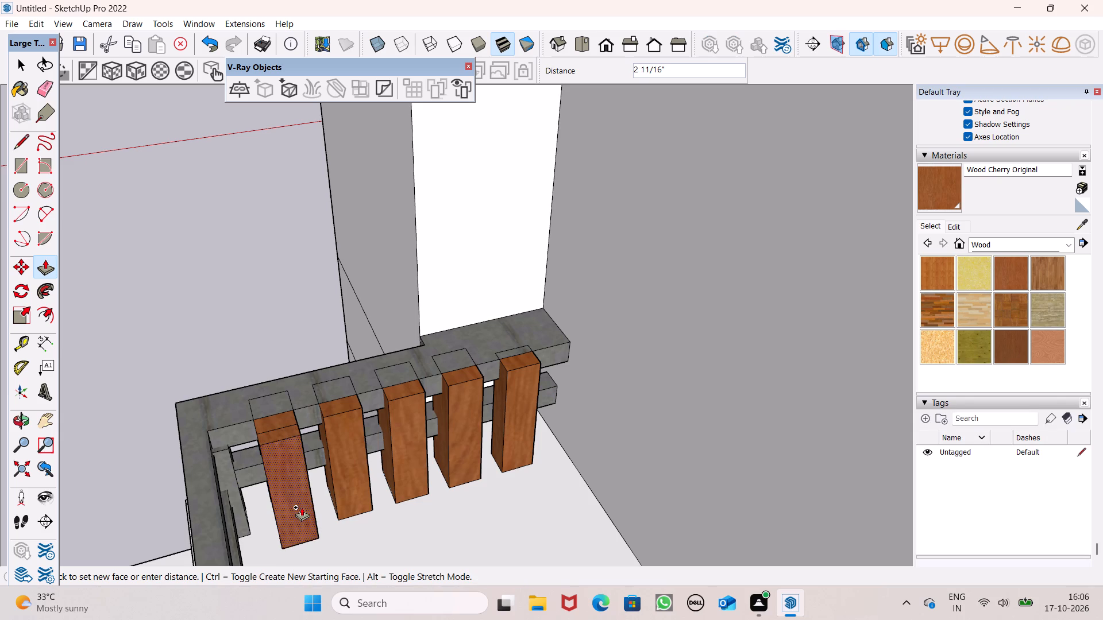
left_click_drag(302, 507, 305, 503)
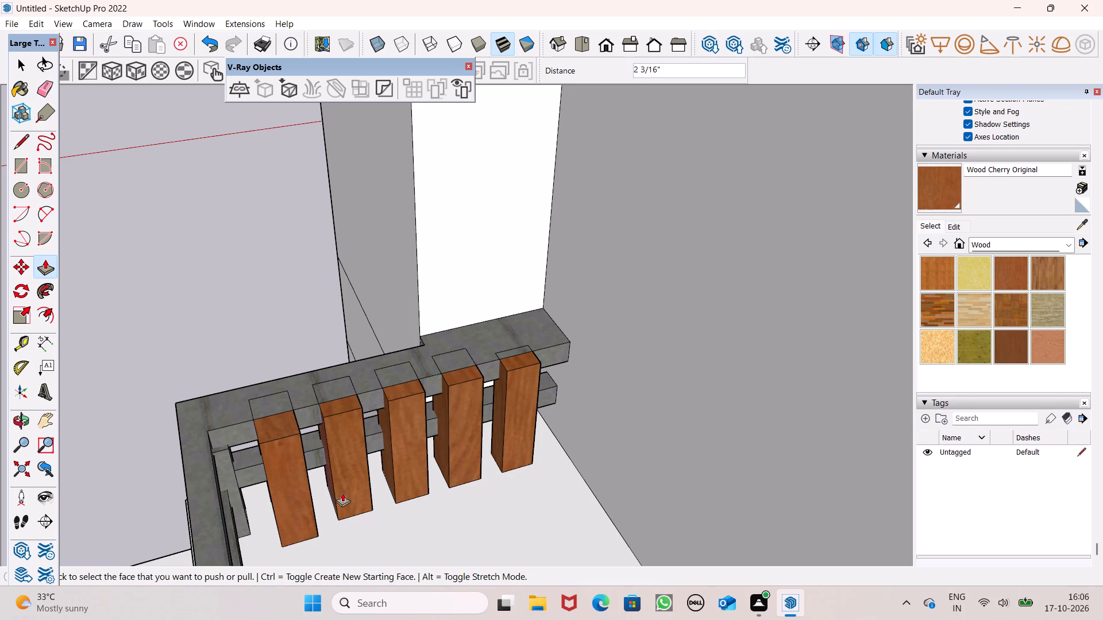
left_click_drag(306, 511, 307, 523)
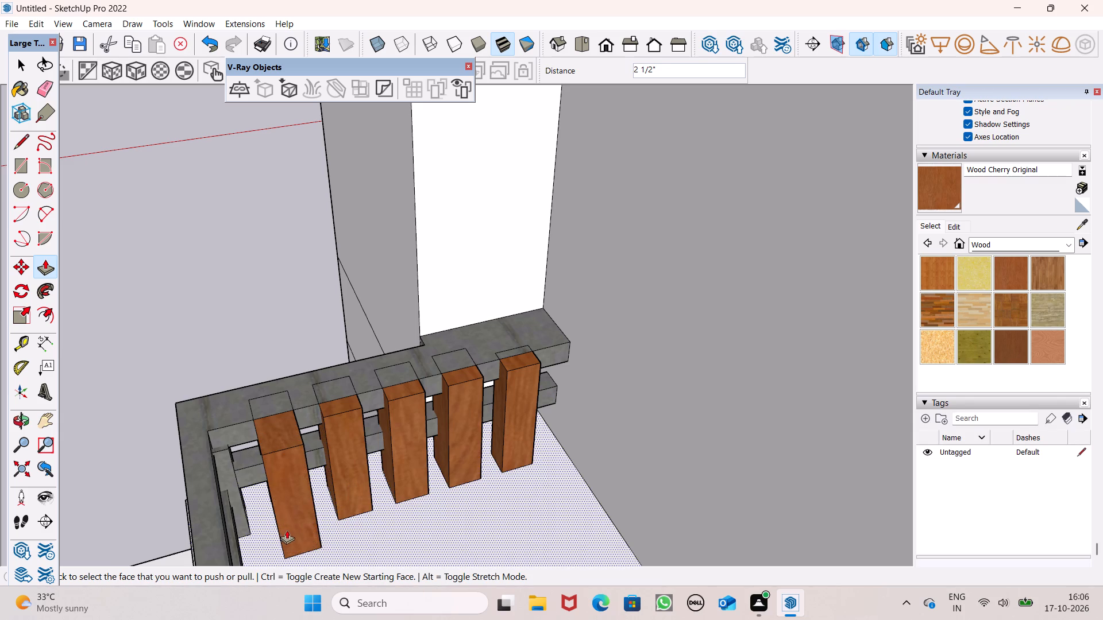
left_click_drag(296, 526, 302, 518)
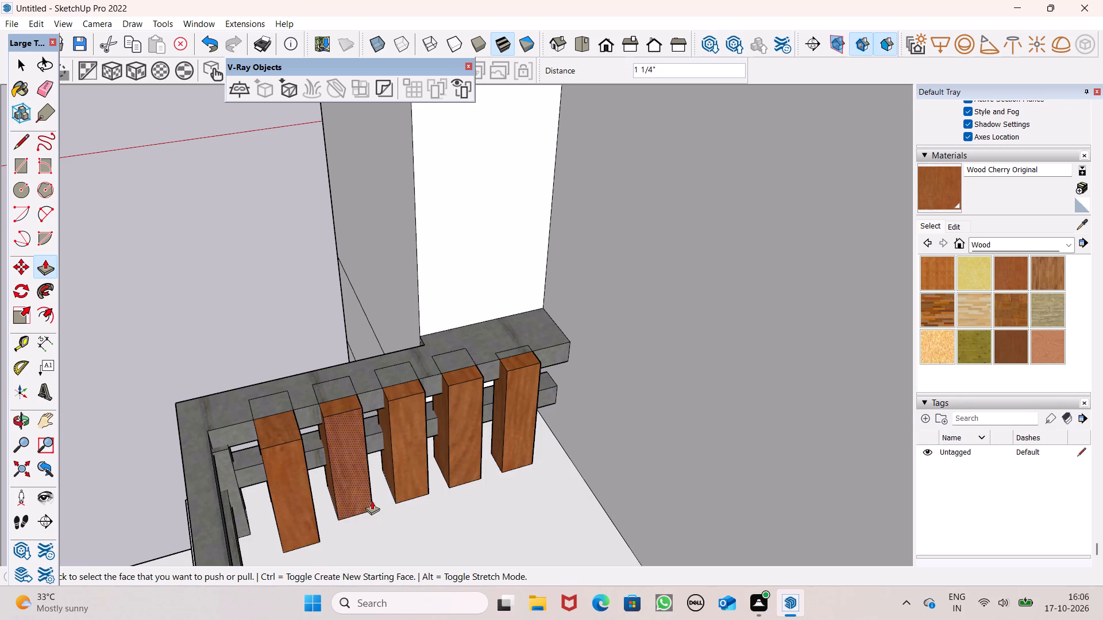
left_click_drag(372, 501, 353, 540)
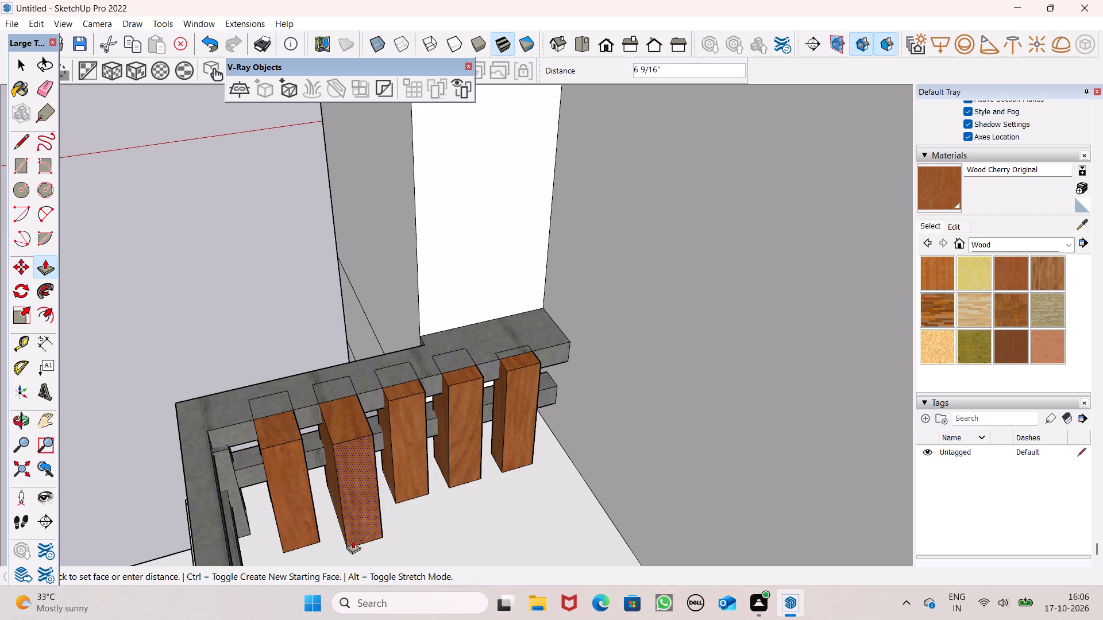
left_click_drag(353, 540, 353, 540)
left_click(364, 541)
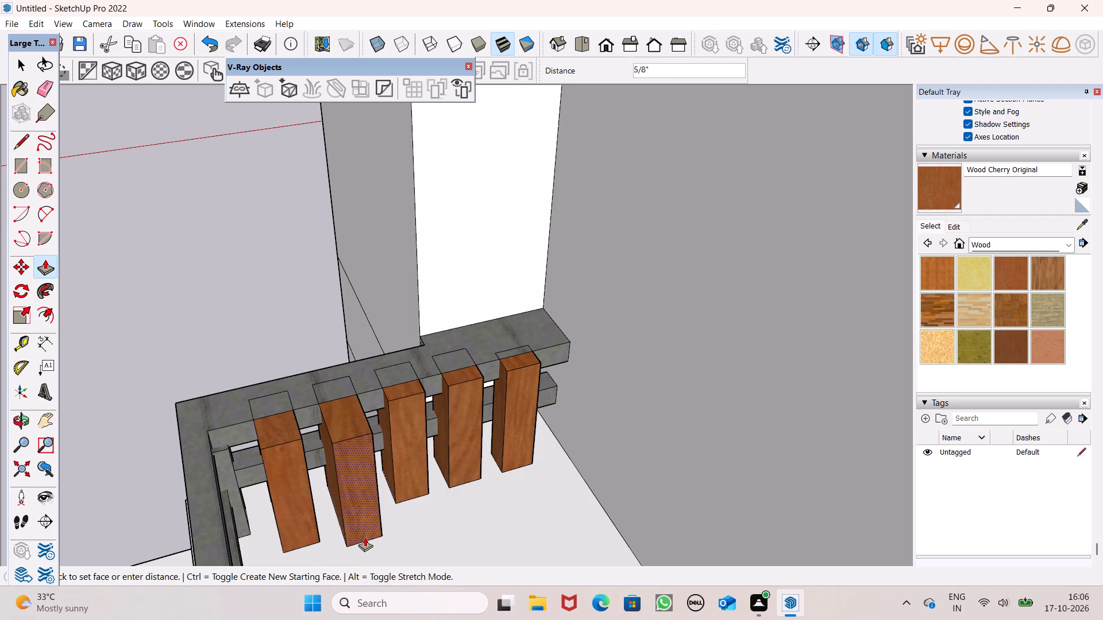
left_click_drag(296, 522, 323, 544)
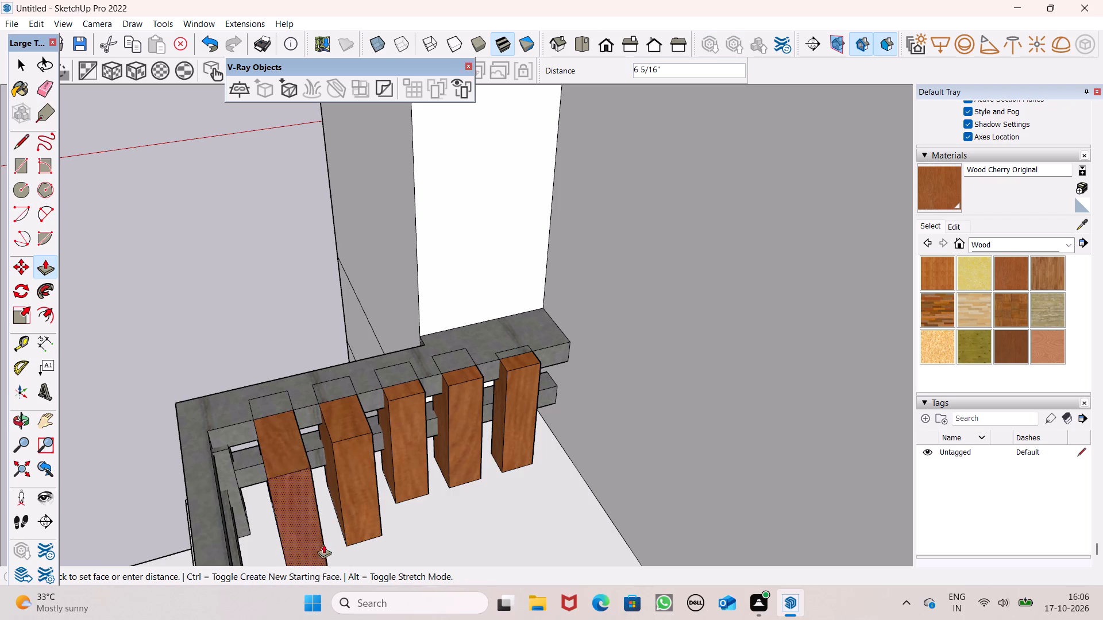
left_click_drag(323, 544, 347, 530)
left_click_drag(402, 485, 384, 525)
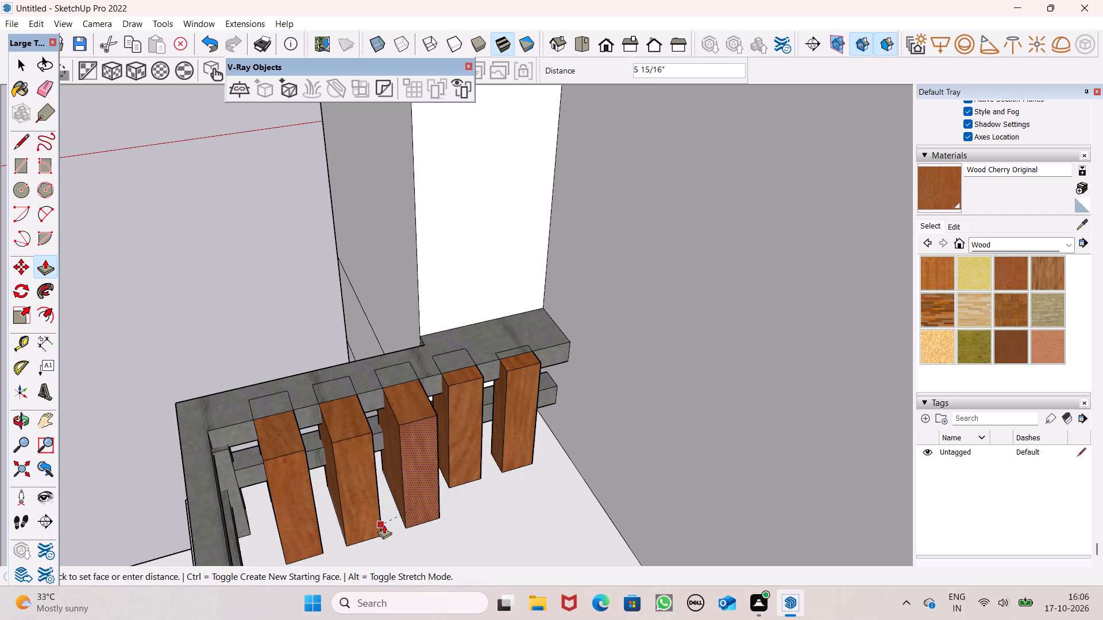
left_click_drag(384, 525, 385, 522)
left_click_drag(464, 464, 435, 513)
left_click_drag(523, 457, 521, 482)
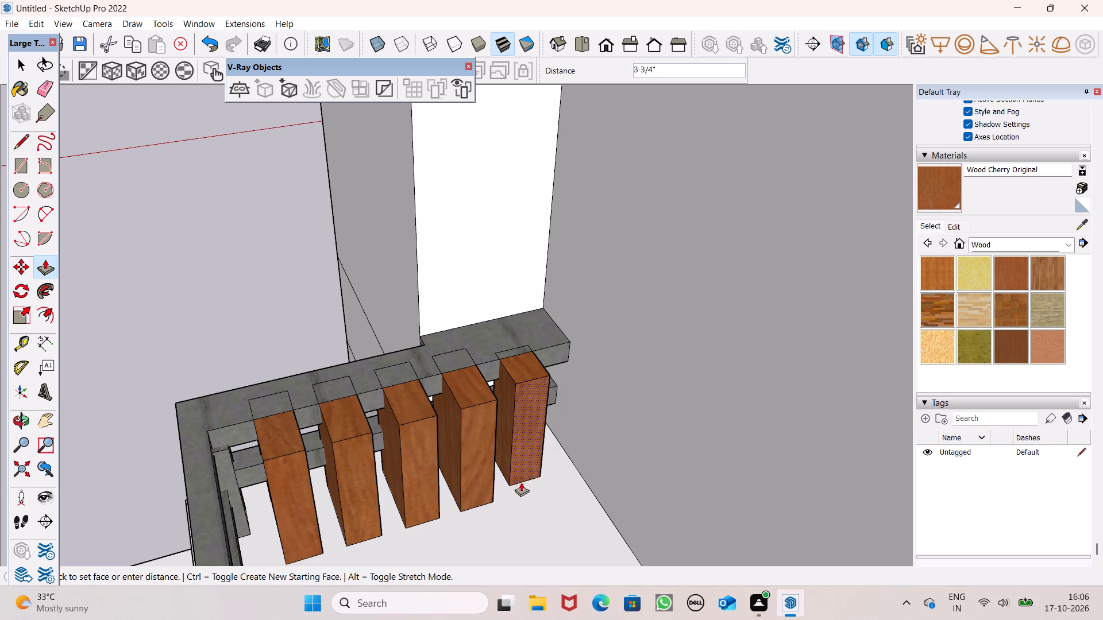
left_click_drag(521, 482, 477, 502)
Push the end-rail-side face of the wooden post nearest the railing corner in by 7 13/16".
middle_click_drag(386, 526, 867, 478)
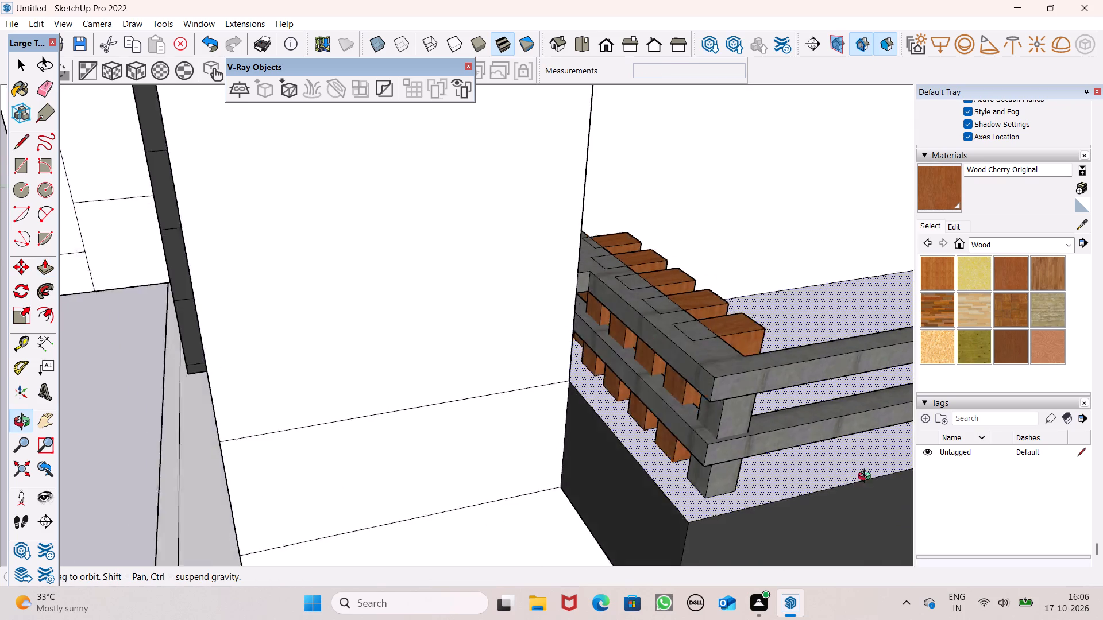
middle_click_drag(867, 478, 873, 477)
middle_click_drag(512, 499, 589, 491)
scroll(747, 296, "up", 7)
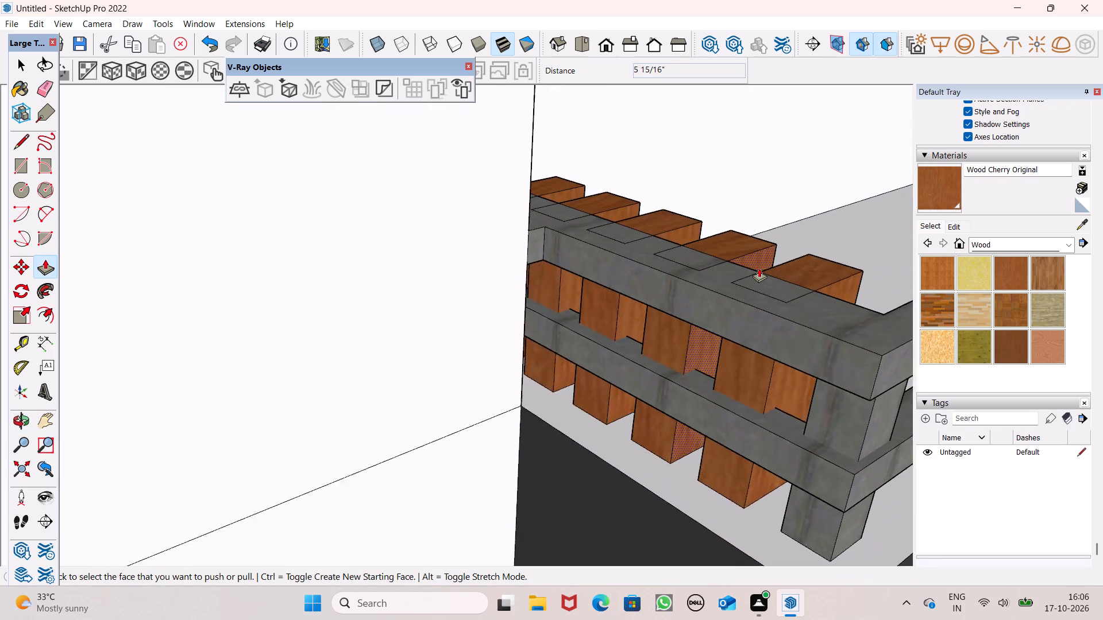
scroll(759, 268, "up", 5)
left_click_drag(734, 462, 775, 445)
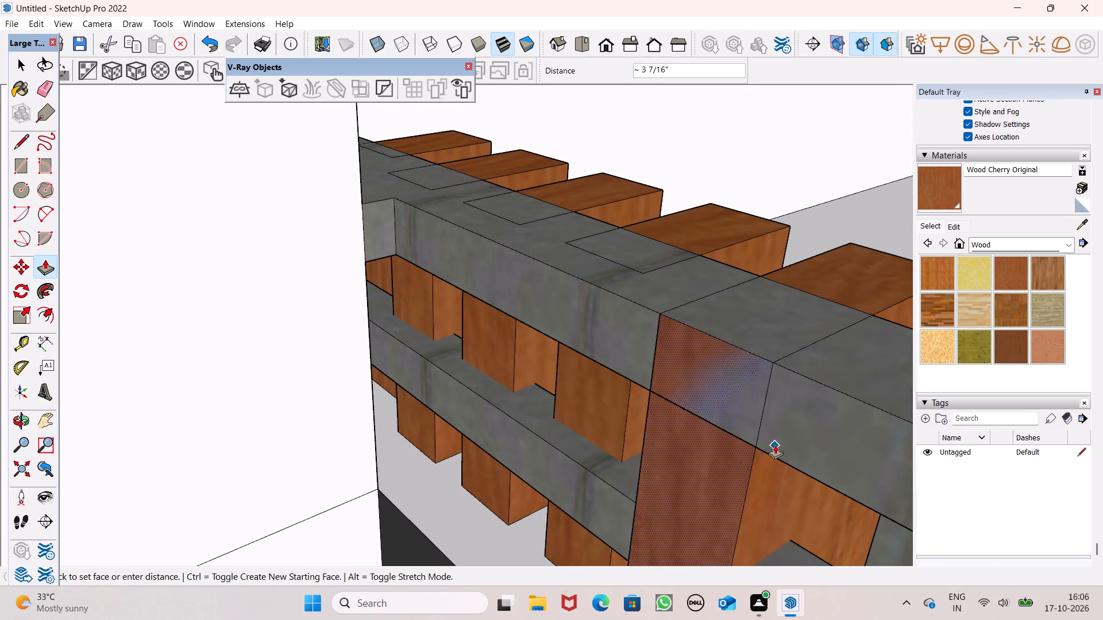
left_click_drag(775, 445, 817, 418)
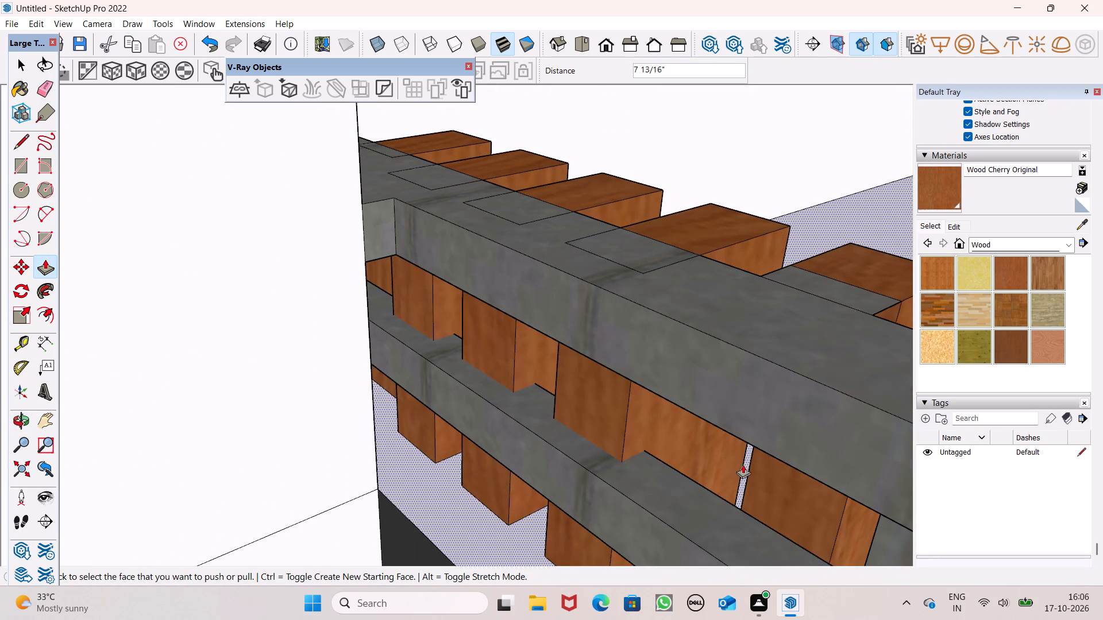
Push the end-rail-side faces of the three middle wooden posts in by 7 13/16" each.
scroll(717, 474, "down", 2)
middle_click_drag(728, 486, 701, 439)
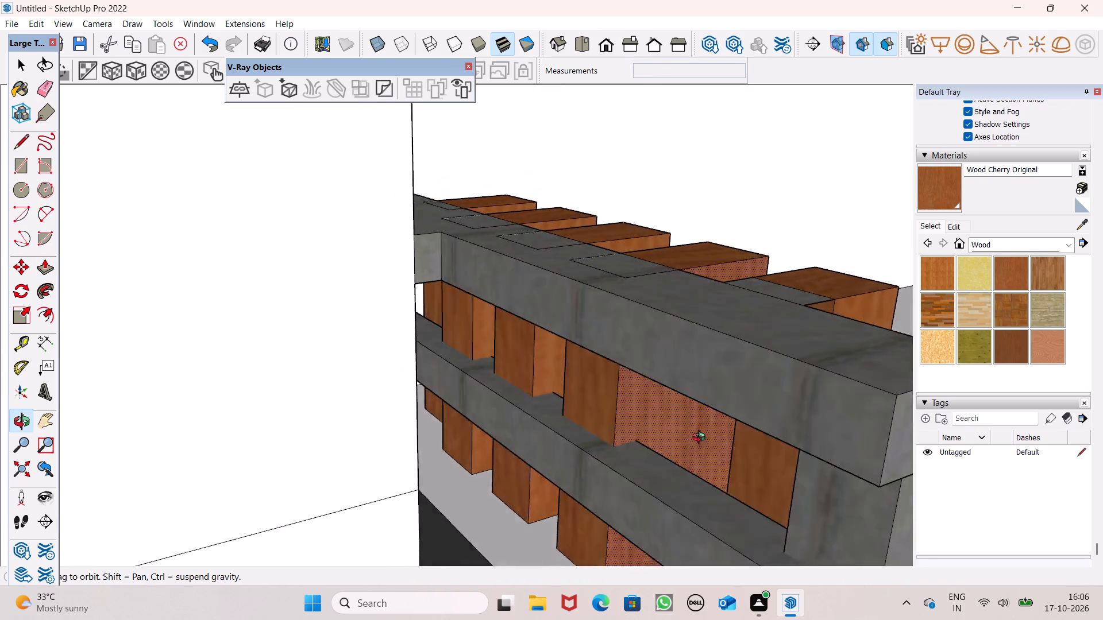
middle_click_drag(701, 439, 758, 417)
middle_click_drag(689, 394, 746, 465)
left_click_drag(657, 392, 675, 387)
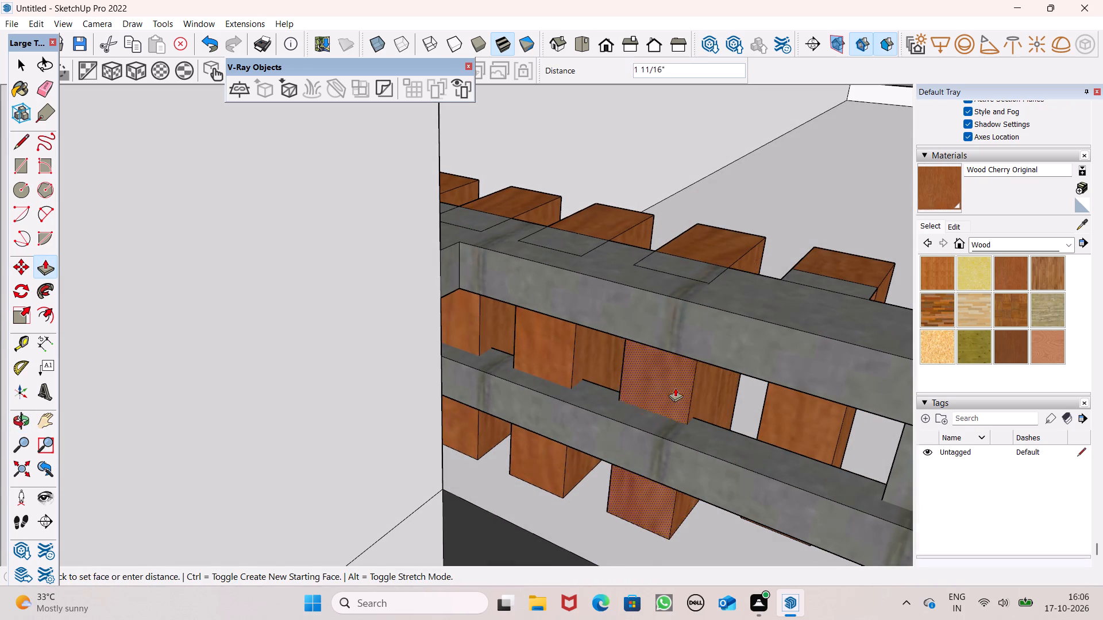
left_click_drag(675, 387, 777, 395)
left_click_drag(537, 355, 662, 361)
middle_click_drag(651, 386, 506, 308)
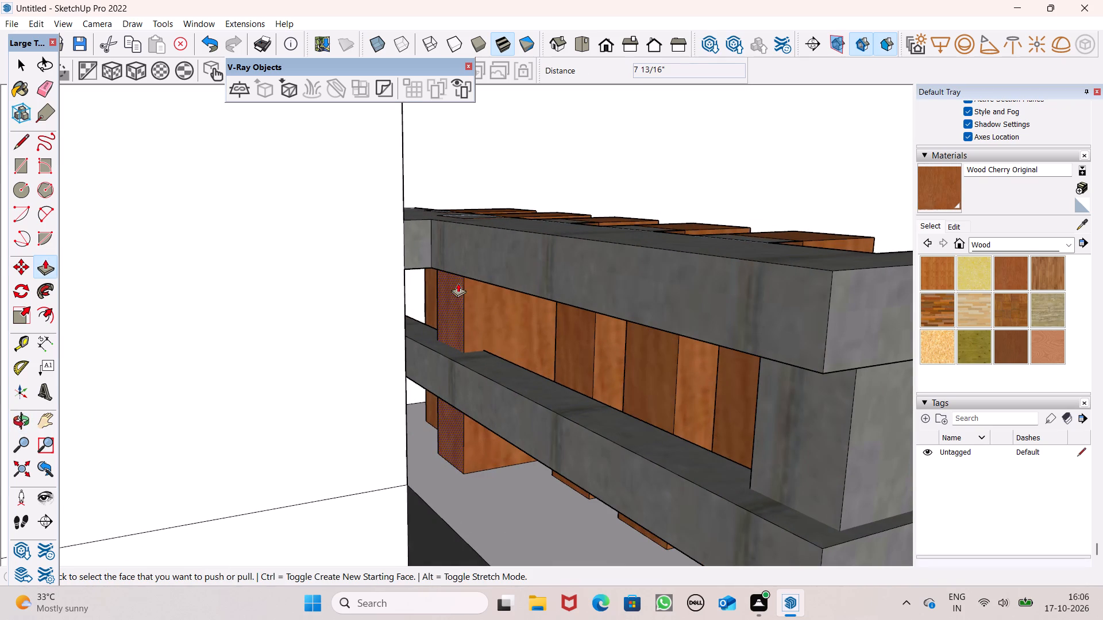
left_click_drag(453, 293, 558, 317)
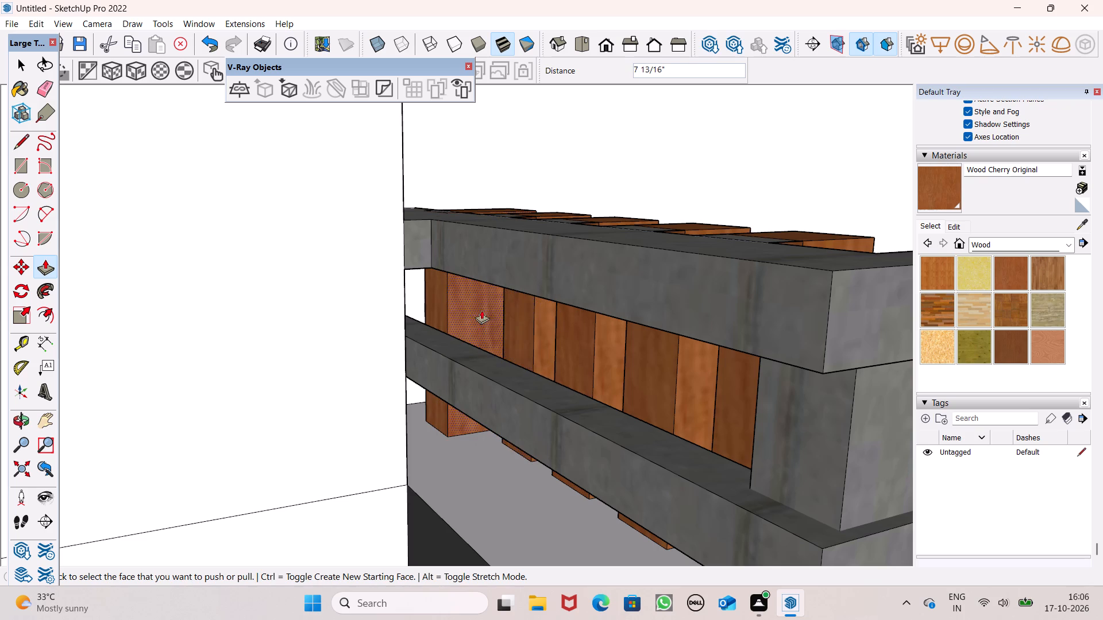
Push the end-rail-side face of the wooden post nearest the house wall in by 4 11/16".
left_click_drag(430, 302, 510, 326)
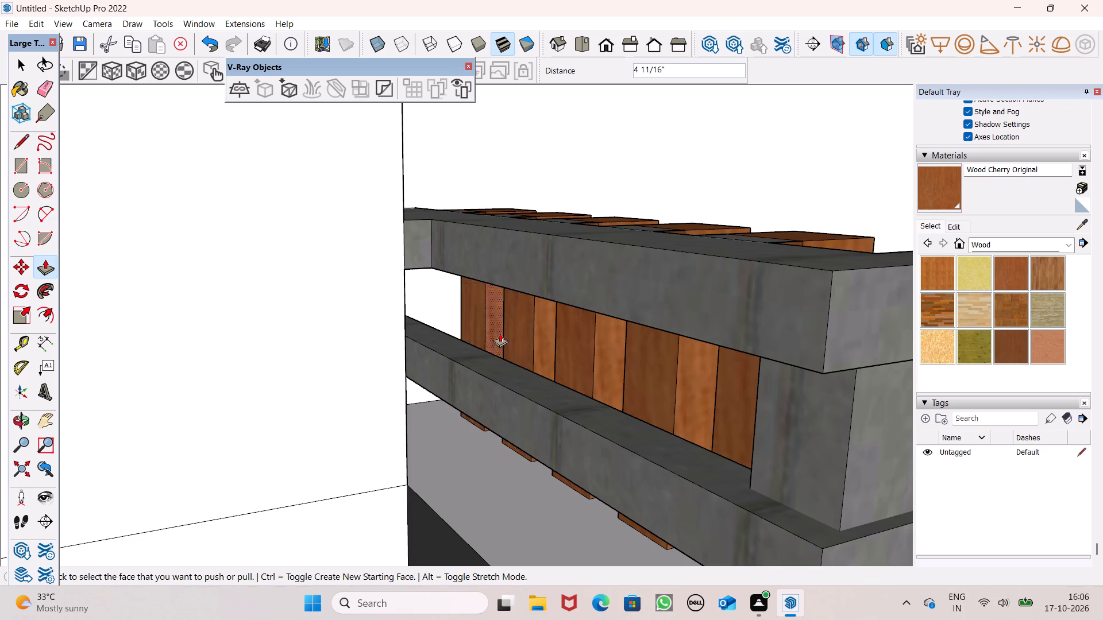
Erase the edges of the leftover grey strips joining the end rail's top to the two wooden posts nearest the railing corner.
scroll(488, 351, "down", 5)
middle_click_drag(497, 417, 221, 534)
key("space")
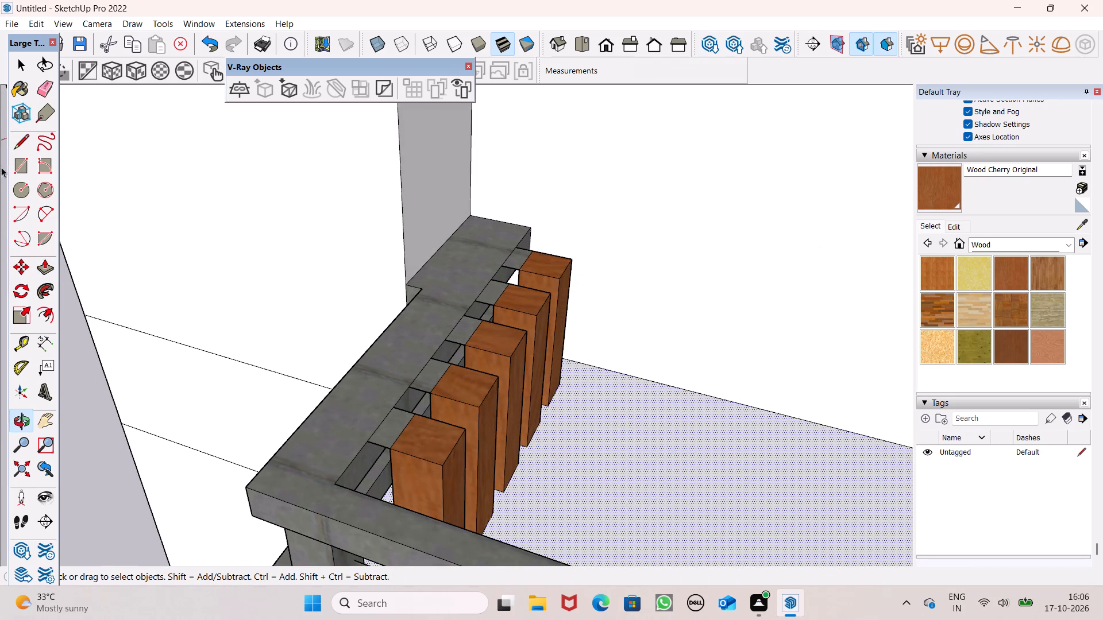
left_click(55, 86)
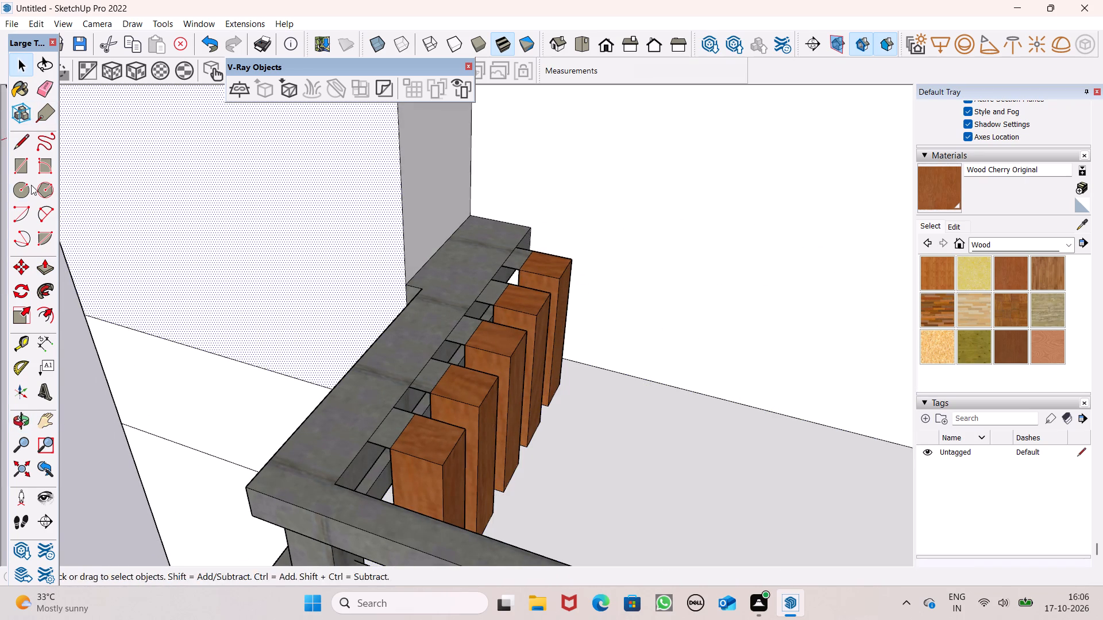
scroll(102, 359, "down", 1)
left_click(60, 410)
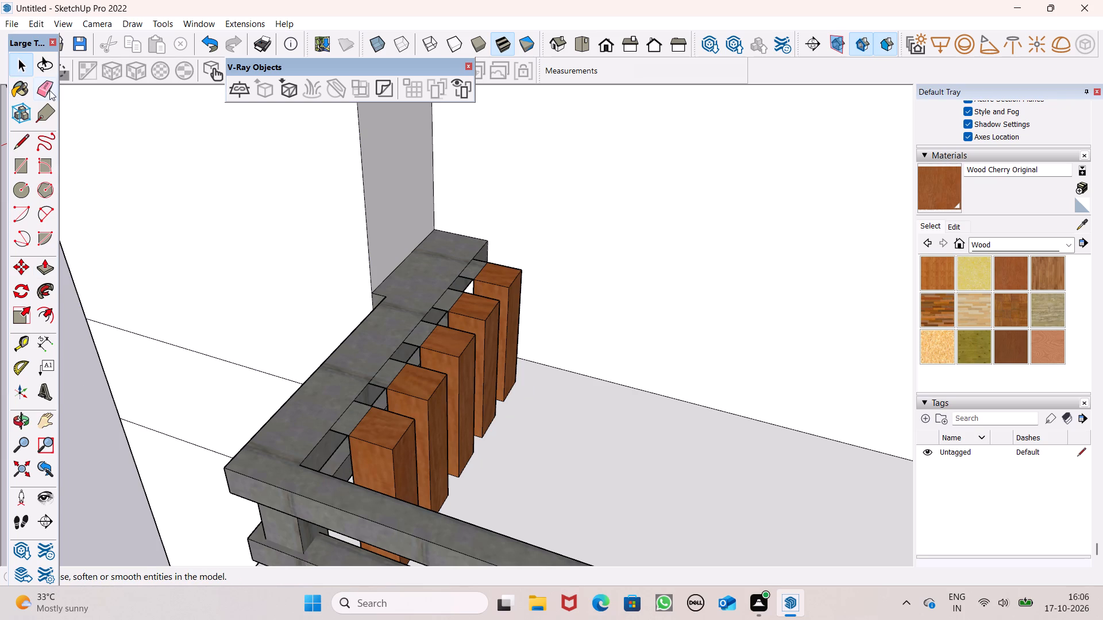
left_click(49, 90)
scroll(348, 431, "up", 6)
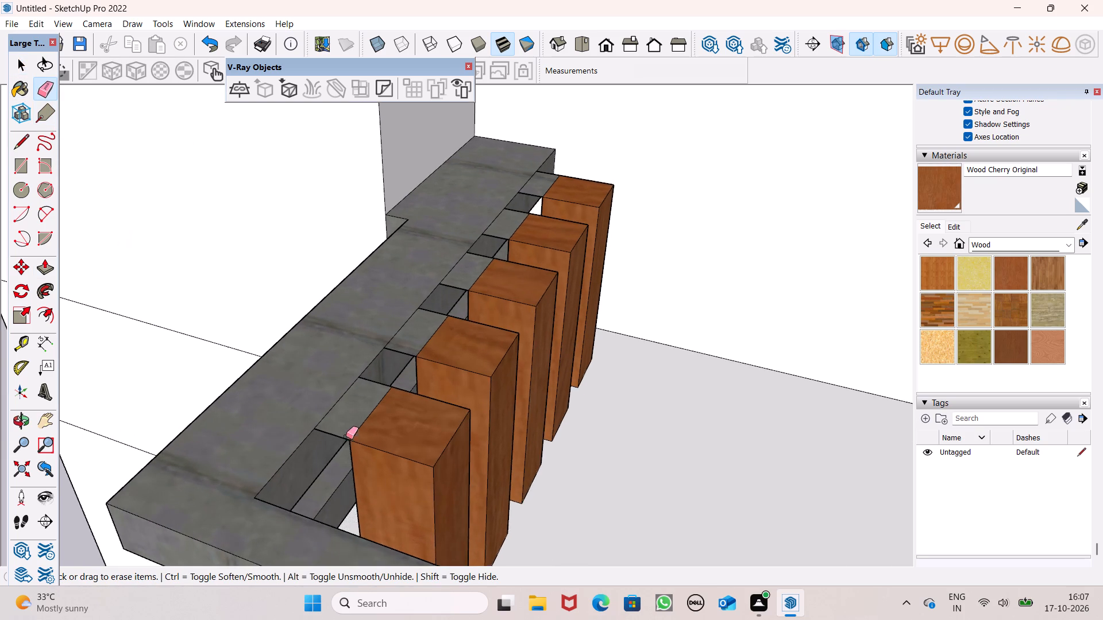
scroll(345, 445, "up", 5)
left_click(335, 433)
left_click_drag(411, 333, 409, 334)
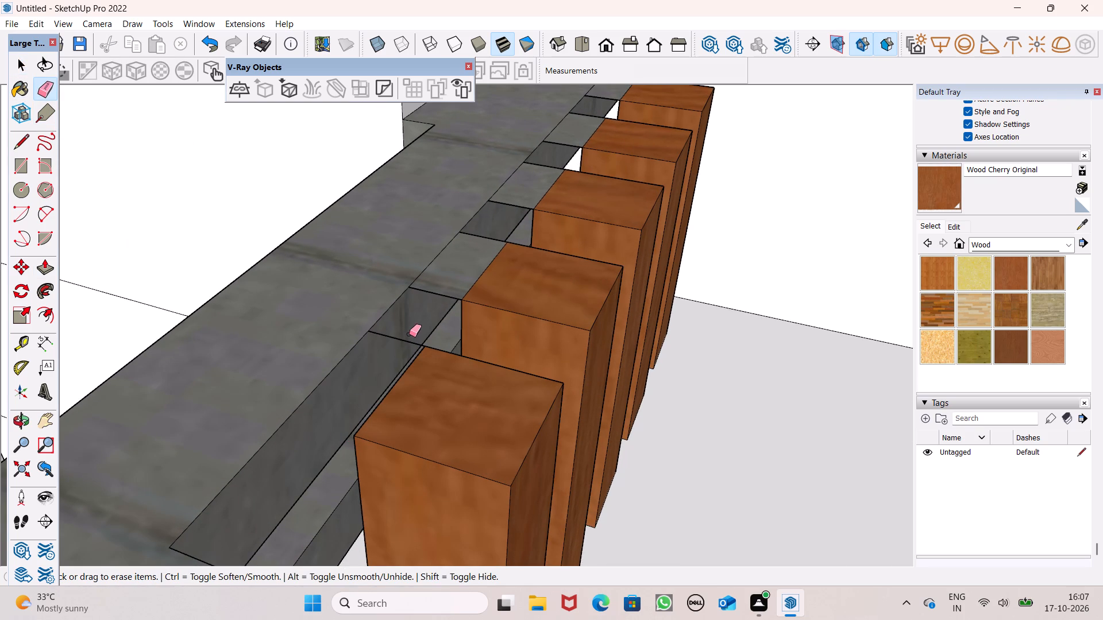
left_click_drag(409, 334, 404, 340)
left_click_drag(483, 232, 452, 281)
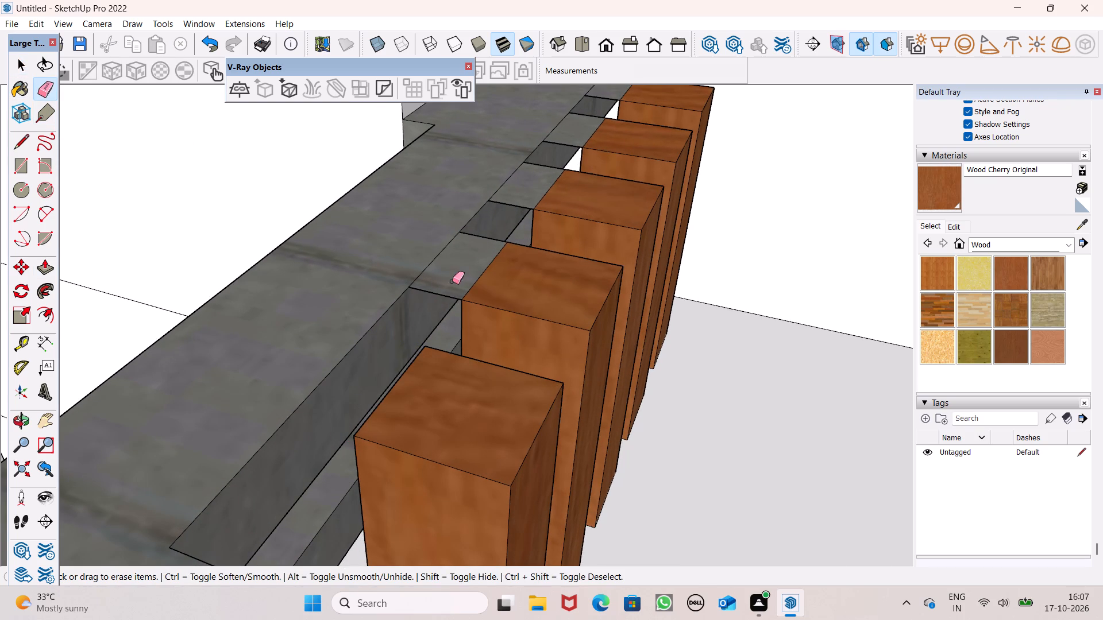
left_click_drag(452, 281, 435, 306)
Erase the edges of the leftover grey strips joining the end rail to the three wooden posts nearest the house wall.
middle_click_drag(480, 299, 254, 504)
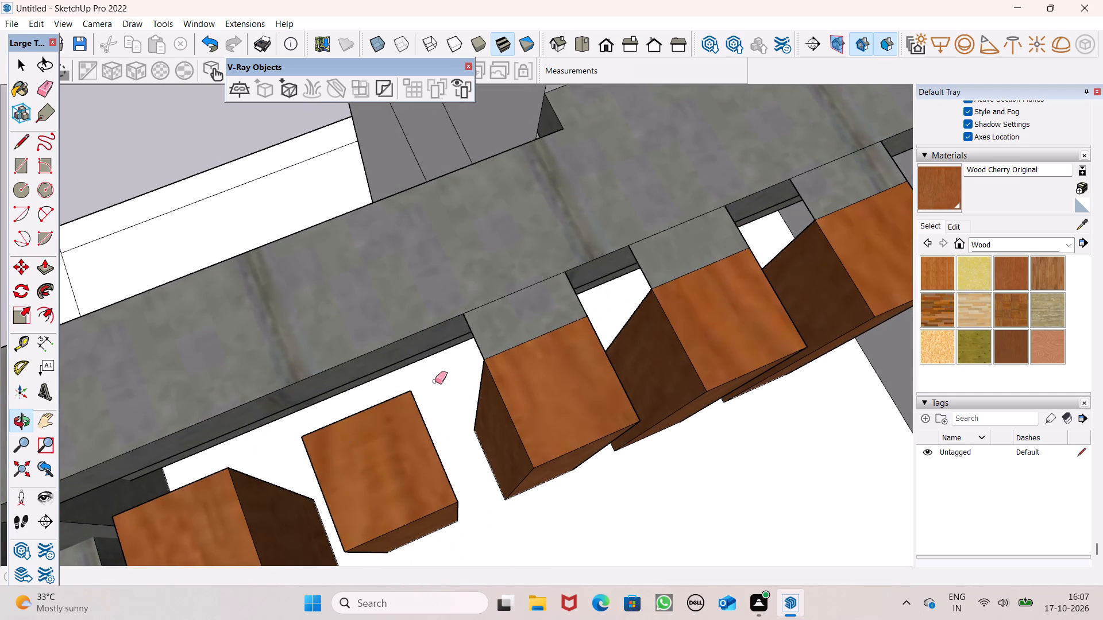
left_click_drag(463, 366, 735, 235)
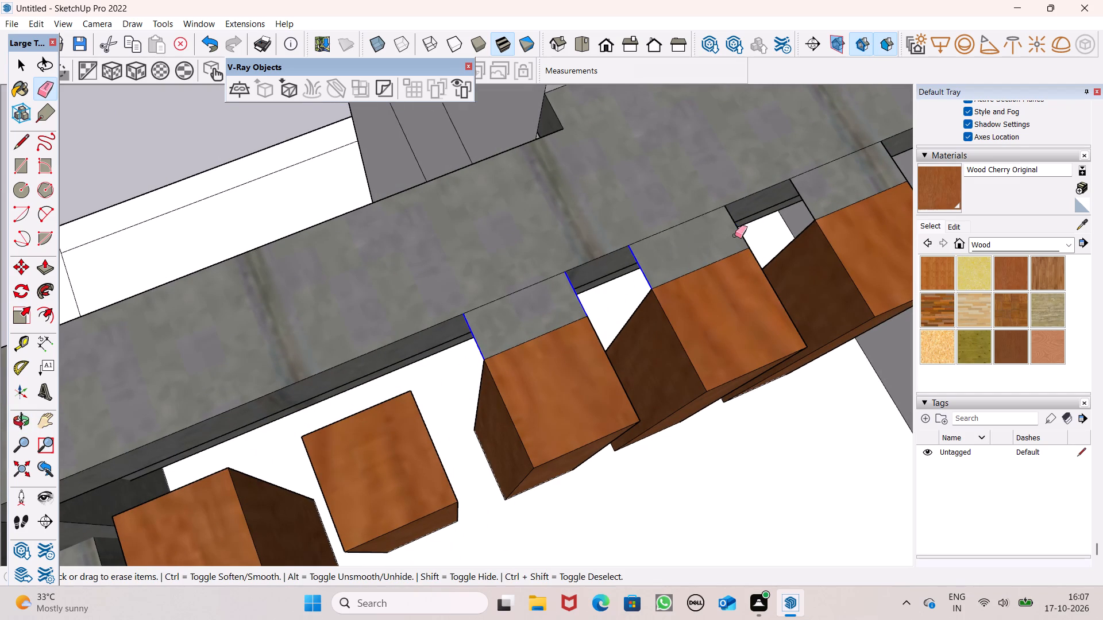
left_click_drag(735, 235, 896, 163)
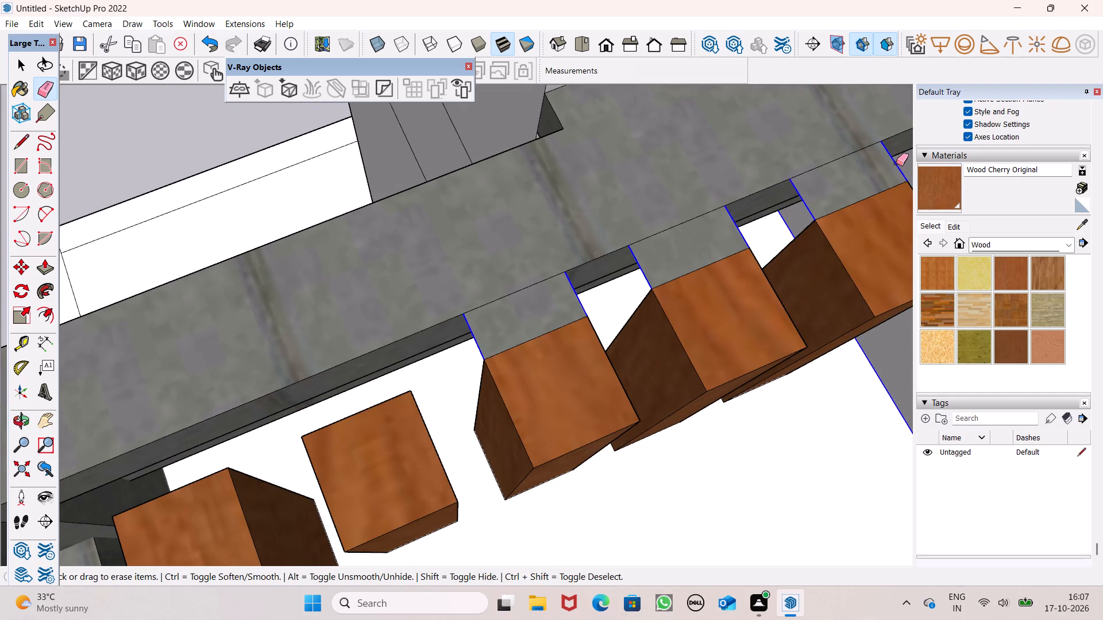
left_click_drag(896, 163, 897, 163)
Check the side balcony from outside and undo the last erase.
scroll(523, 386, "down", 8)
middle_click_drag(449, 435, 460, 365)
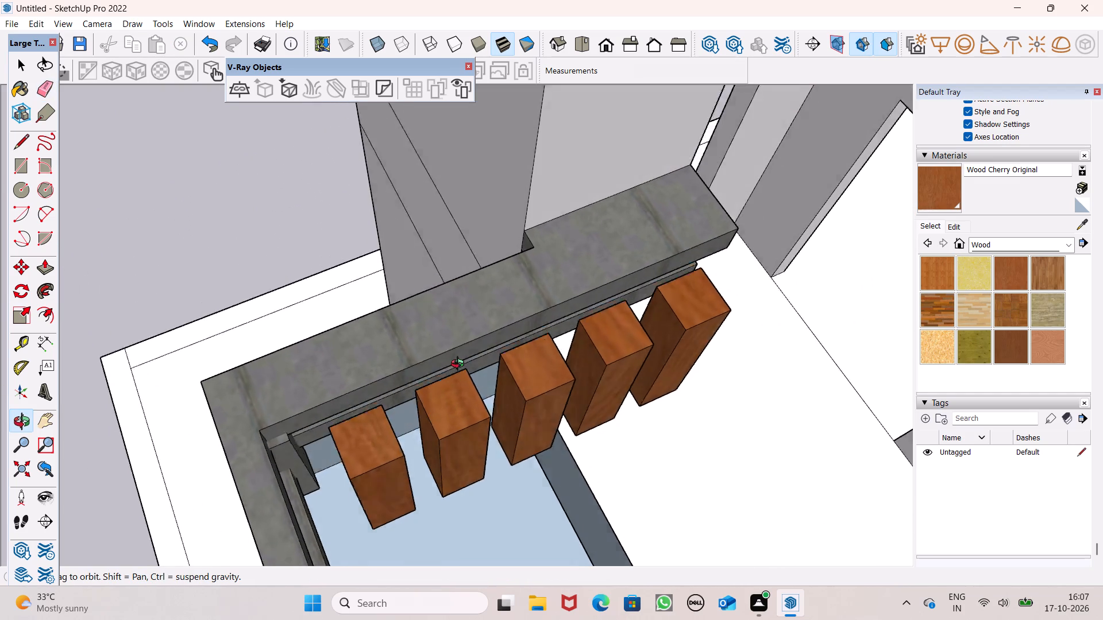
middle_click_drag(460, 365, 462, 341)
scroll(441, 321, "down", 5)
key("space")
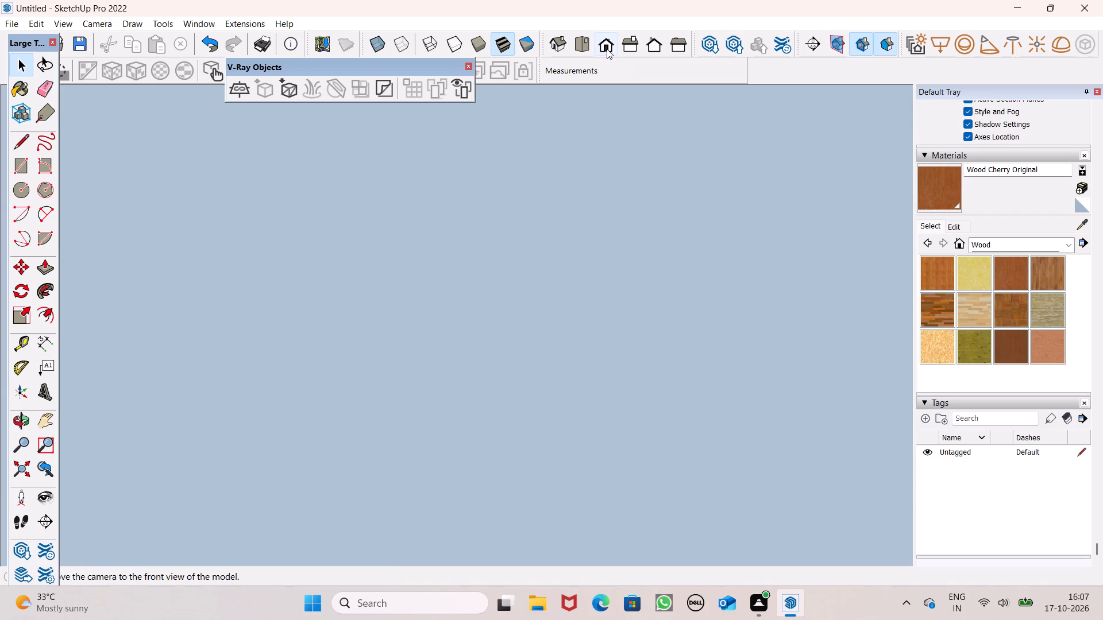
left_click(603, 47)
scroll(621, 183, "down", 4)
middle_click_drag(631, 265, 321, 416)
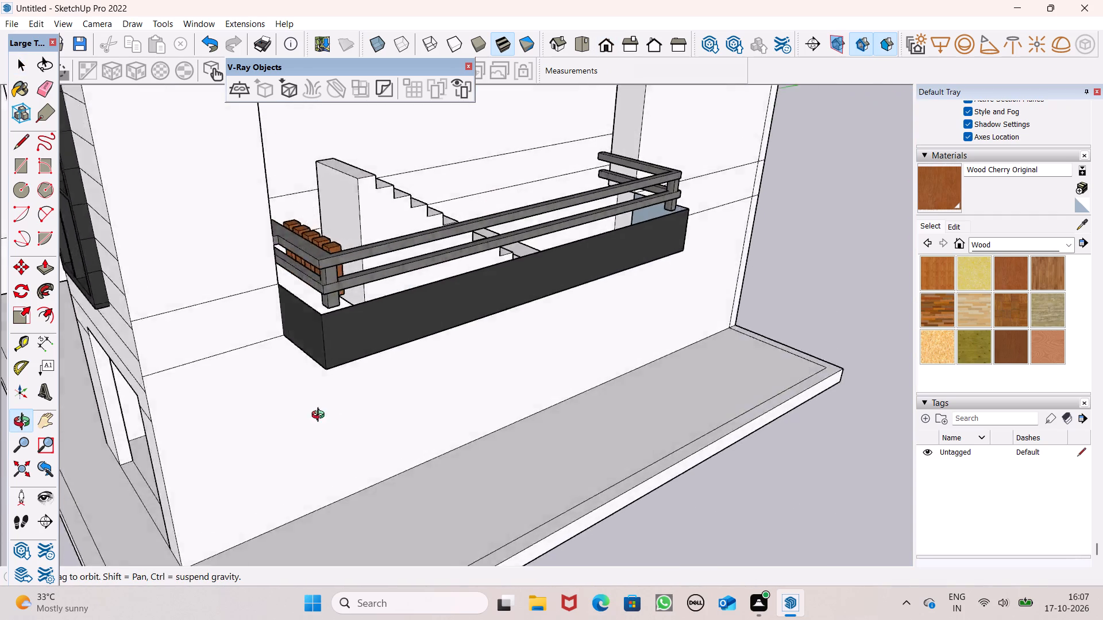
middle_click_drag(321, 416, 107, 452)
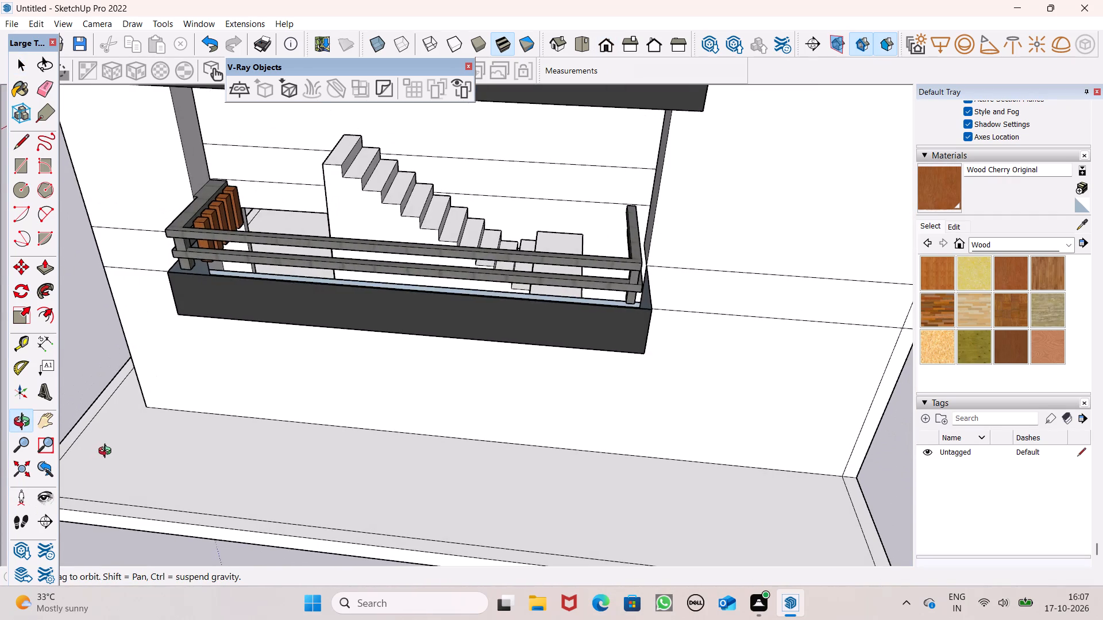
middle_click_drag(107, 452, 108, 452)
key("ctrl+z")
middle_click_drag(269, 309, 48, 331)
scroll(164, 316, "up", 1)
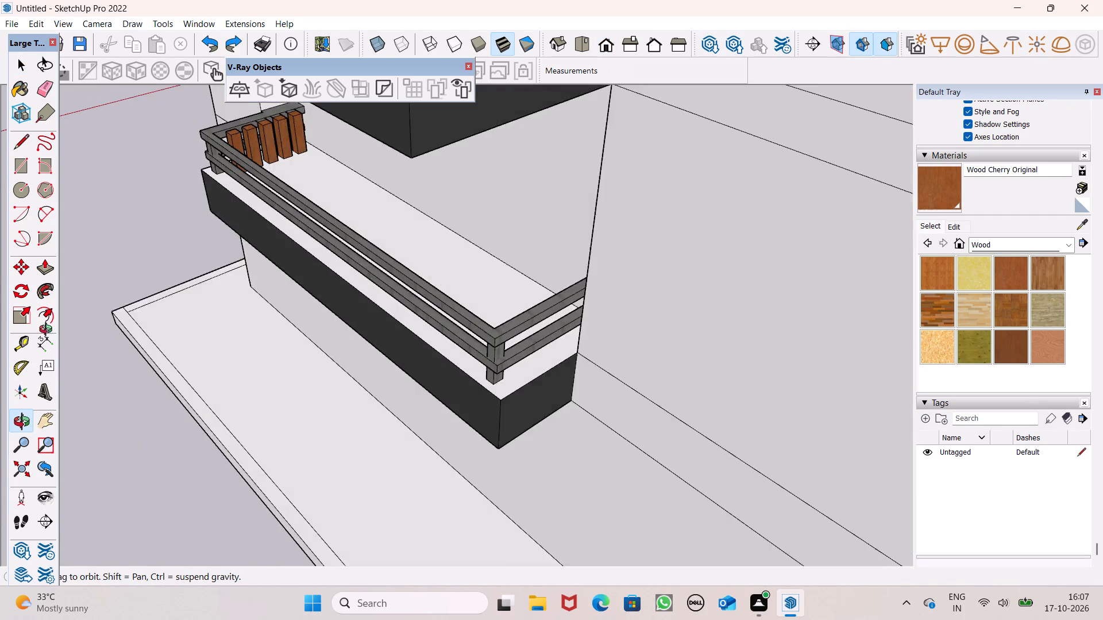
Erase the edges of the leftover grey strips joining the end rail to the middle wooden posts.
middle_click_drag(48, 331, 291, 408)
scroll(227, 297, "up", 7)
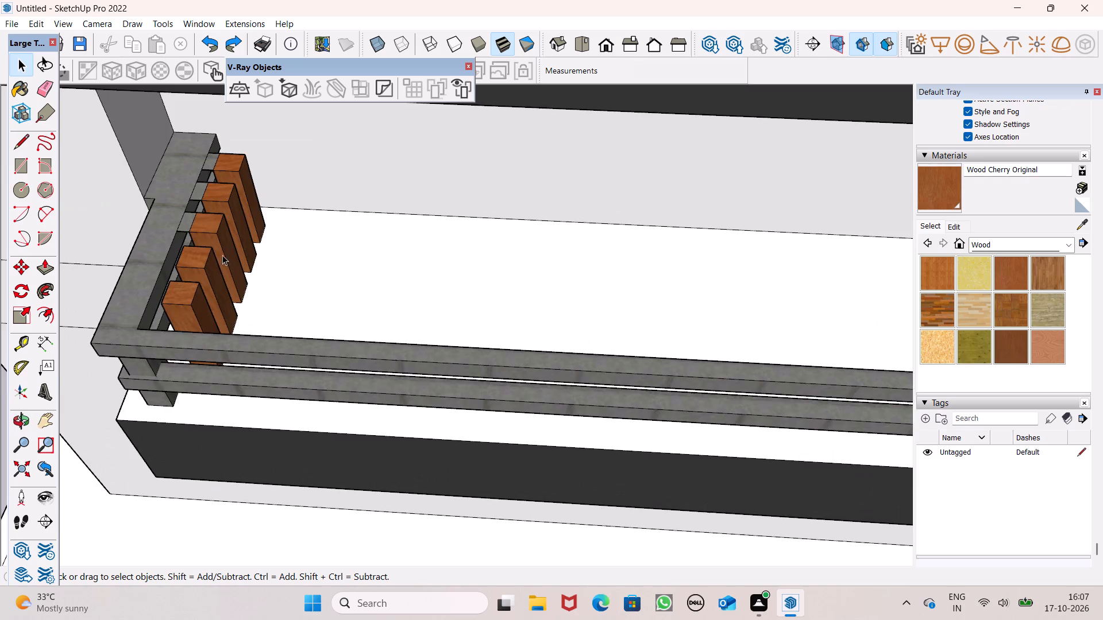
scroll(222, 251, "up", 4)
left_click(47, 96)
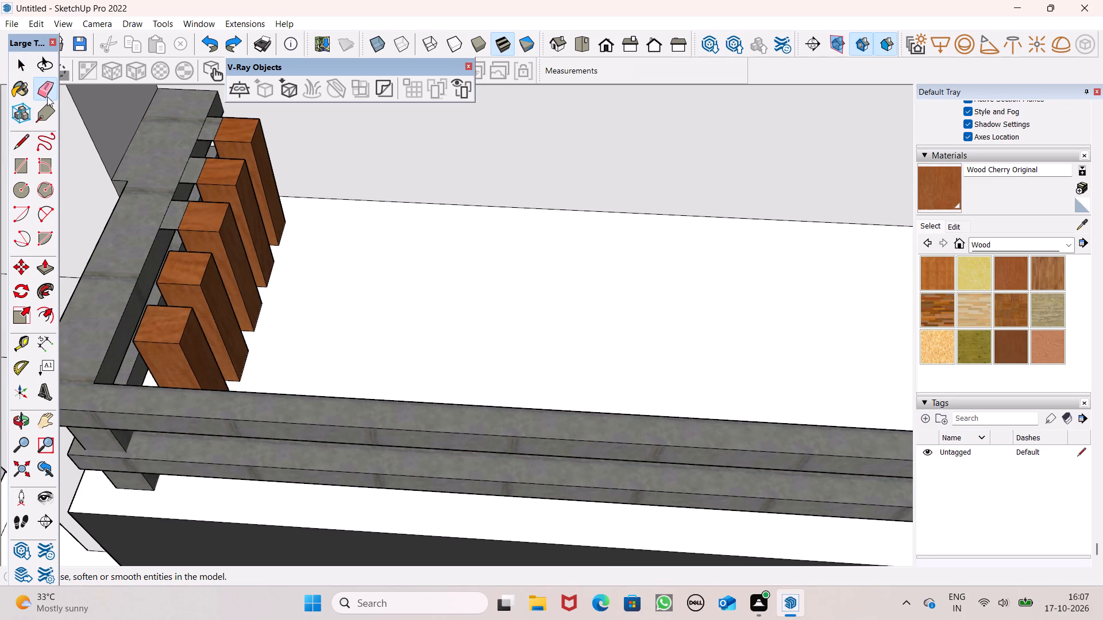
scroll(168, 194, "up", 11)
left_click_drag(196, 200, 198, 211)
left_click_drag(173, 284, 168, 294)
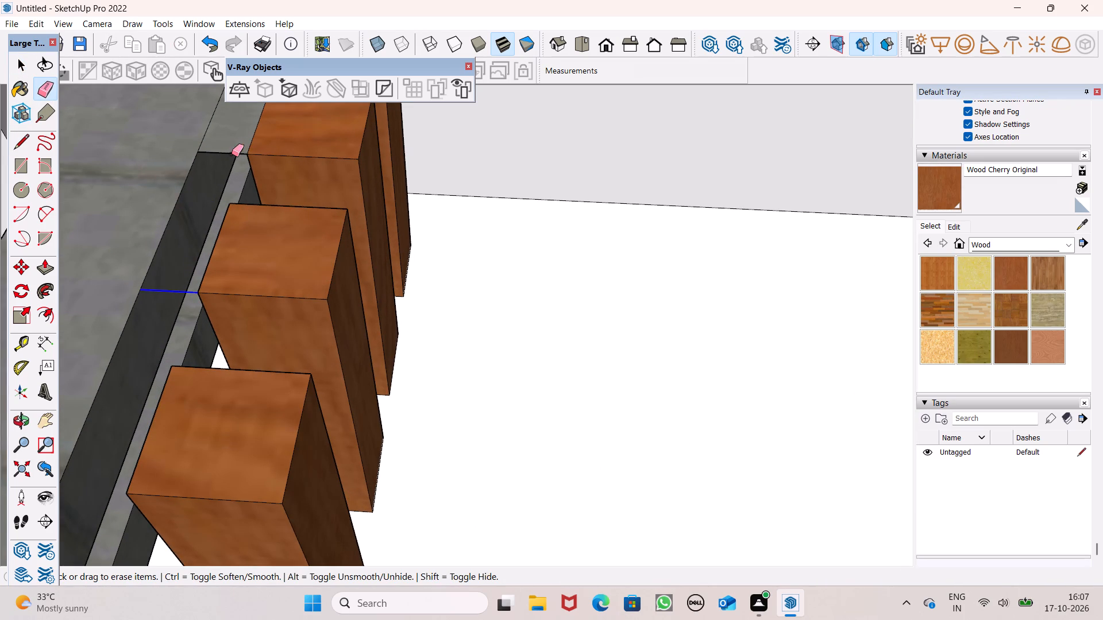
left_click(232, 154)
Erase the leftover grey strip joining the end rail to the wooden post nearest the house wall and the stray edge beside it.
scroll(229, 257, "down", 13)
scroll(254, 178, "up", 6)
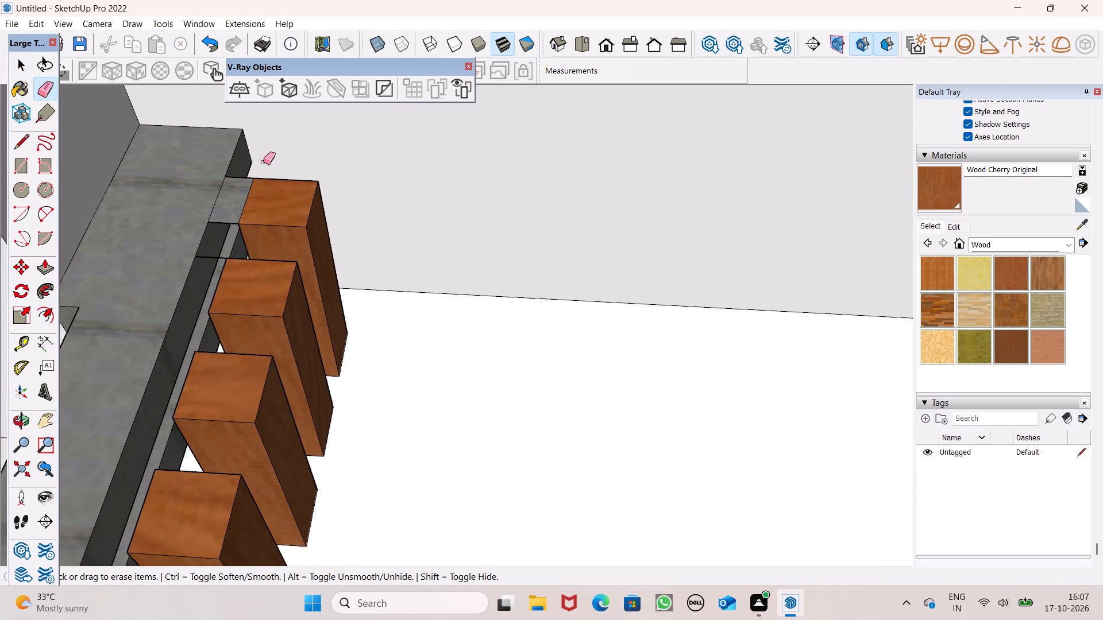
scroll(228, 176, "up", 4)
left_click(242, 177)
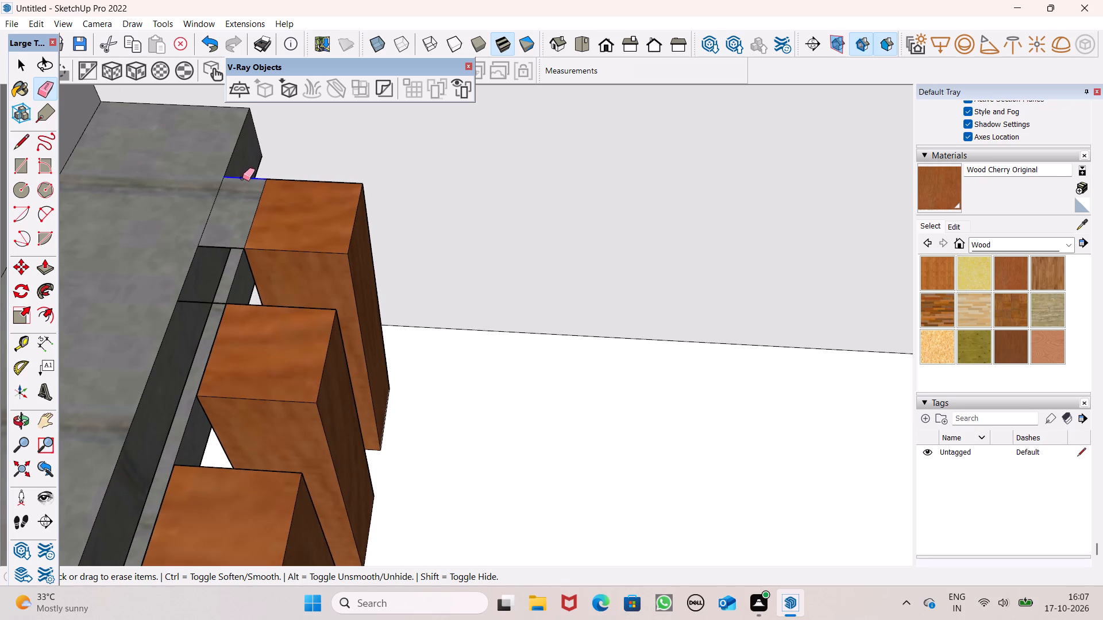
left_click_drag(237, 243, 237, 253)
left_click_drag(209, 300, 207, 307)
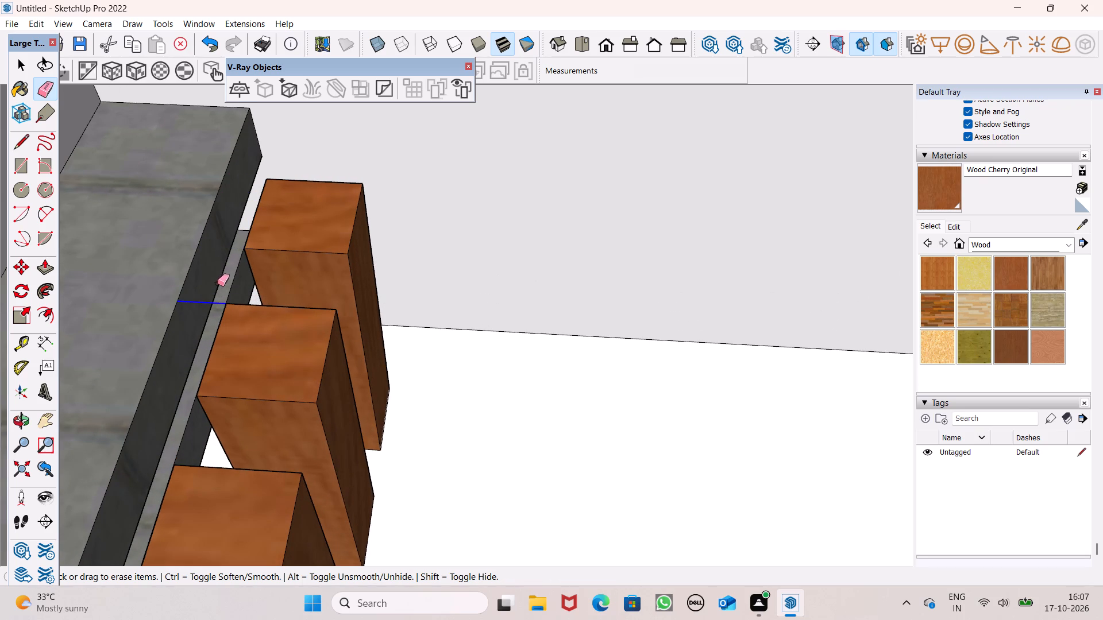
key("space")
Examine the side balcony's railing and its row of wooden posts from outside the house.
scroll(265, 288, "down", 12)
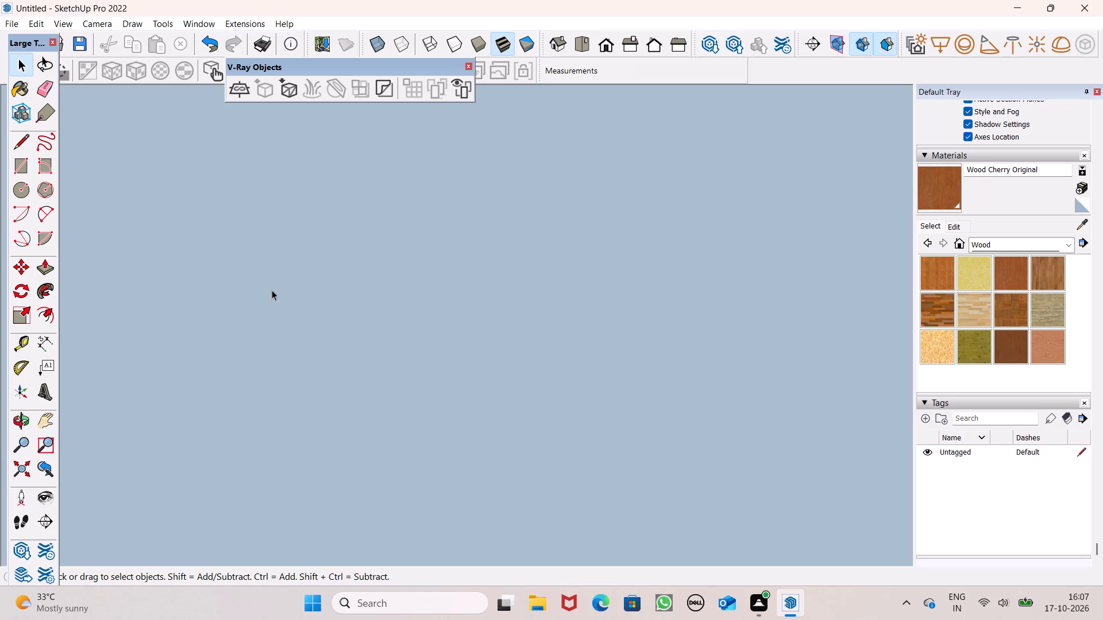
scroll(272, 290, "down", 4)
left_click(608, 44)
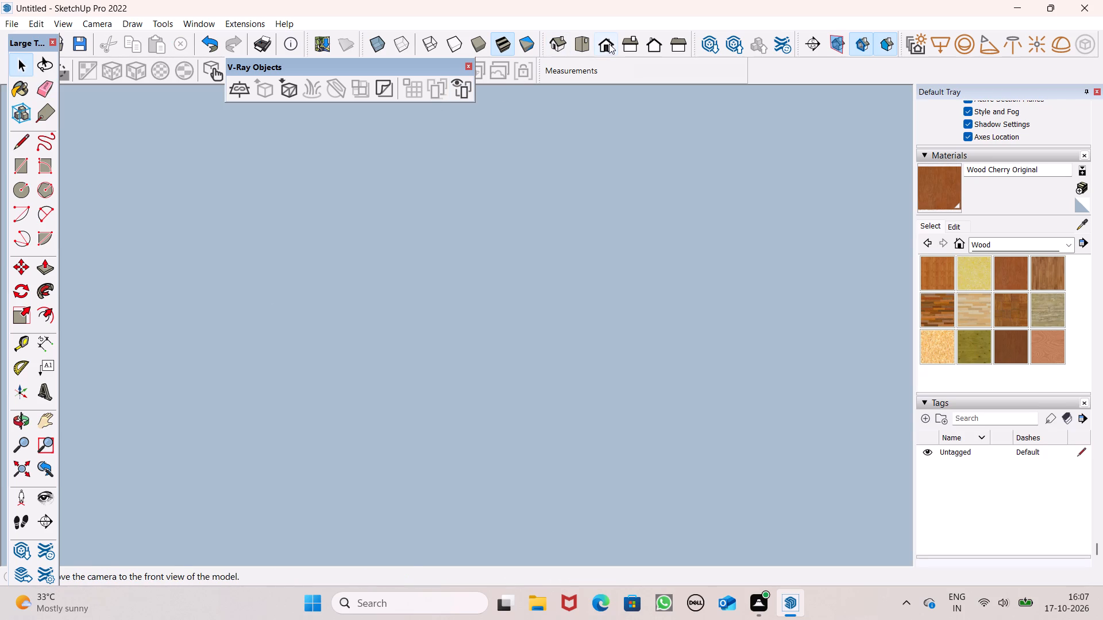
scroll(581, 160, "down", 17)
middle_click_drag(593, 261, 598, 322)
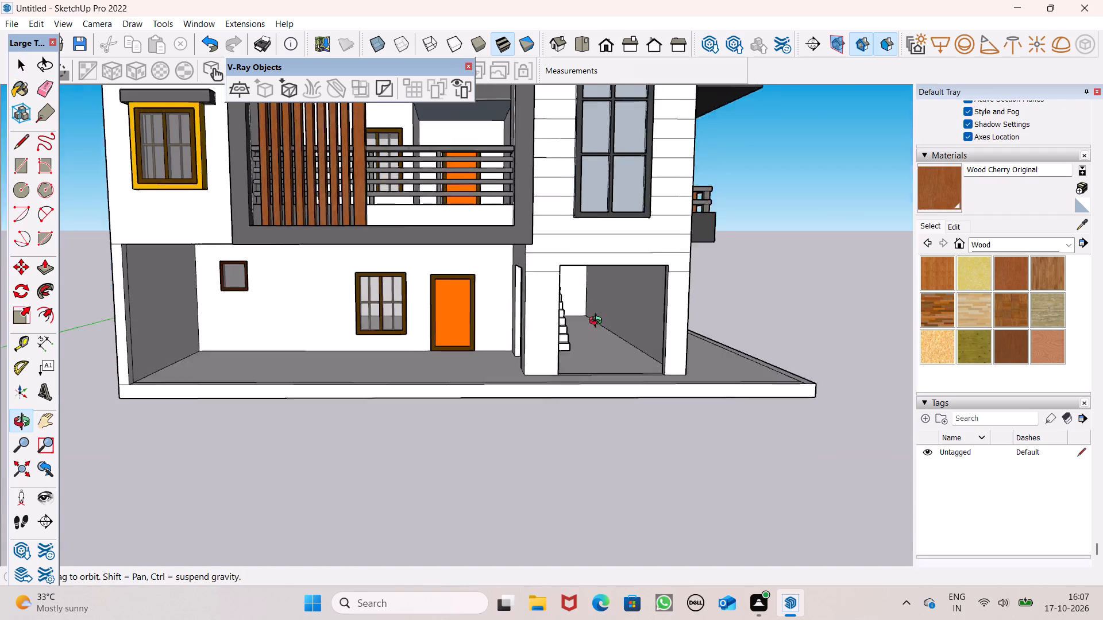
middle_click_drag(598, 322, 0, 468)
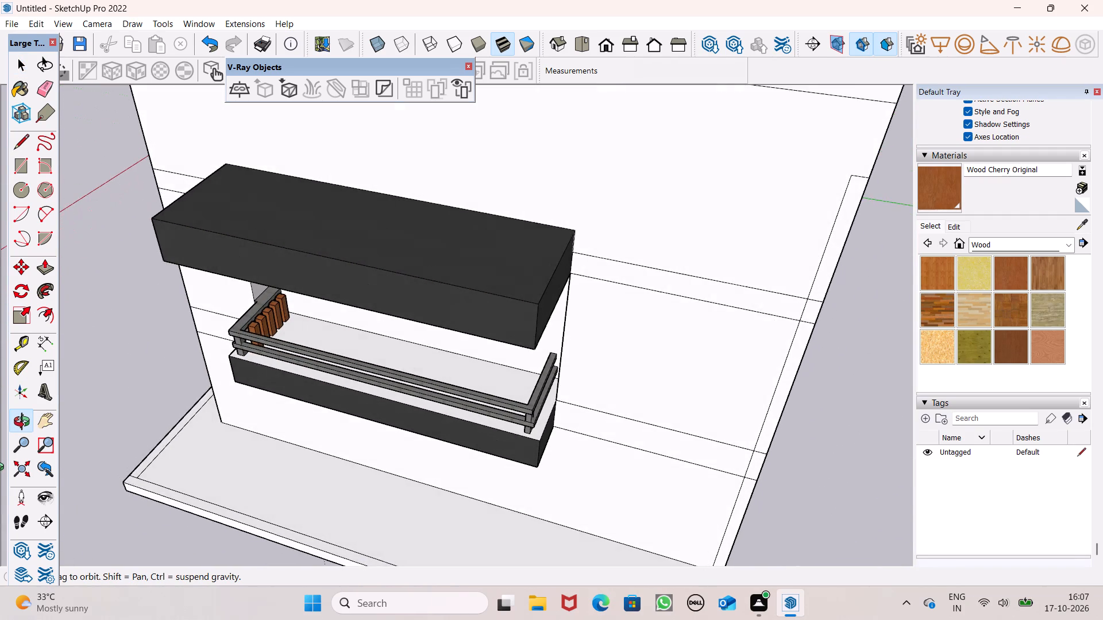
middle_click_drag(0, 468, 0, 466)
scroll(209, 340, "up", 8)
middle_click_drag(295, 305, 319, 253)
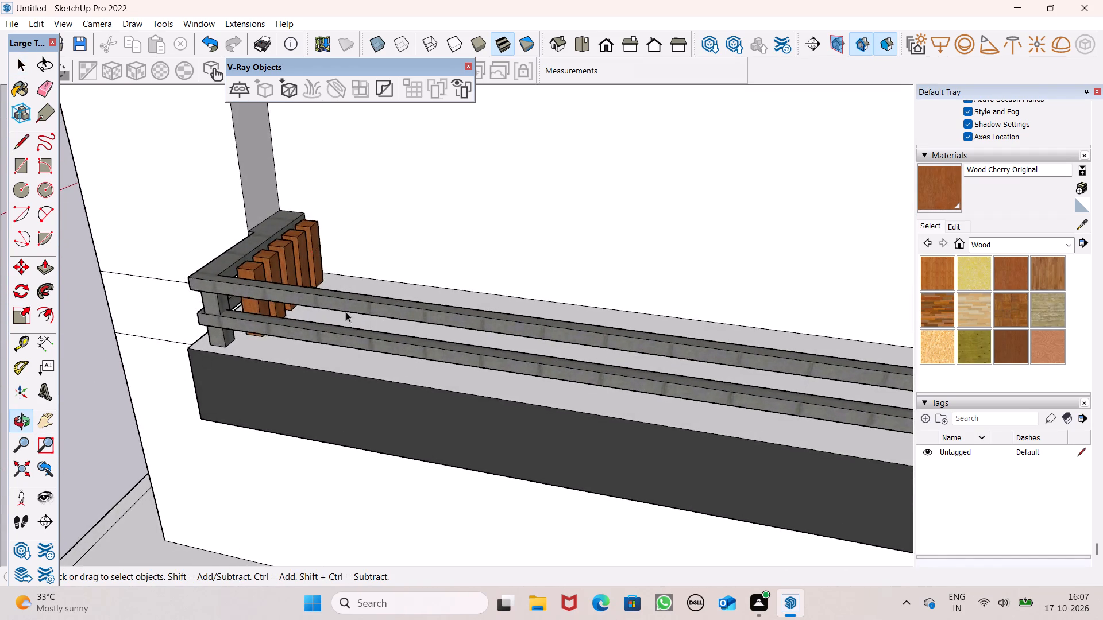
scroll(348, 320, "down", 11)
middle_click_drag(370, 300, 564, 230)
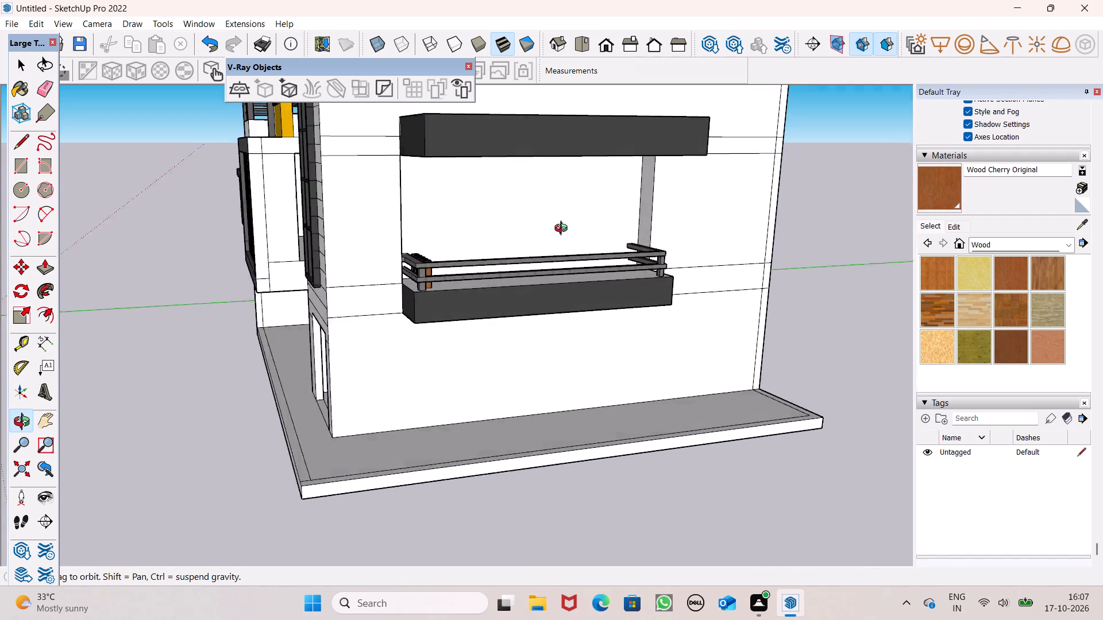
middle_click_drag(564, 230, 617, 289)
scroll(598, 259, "up", 2)
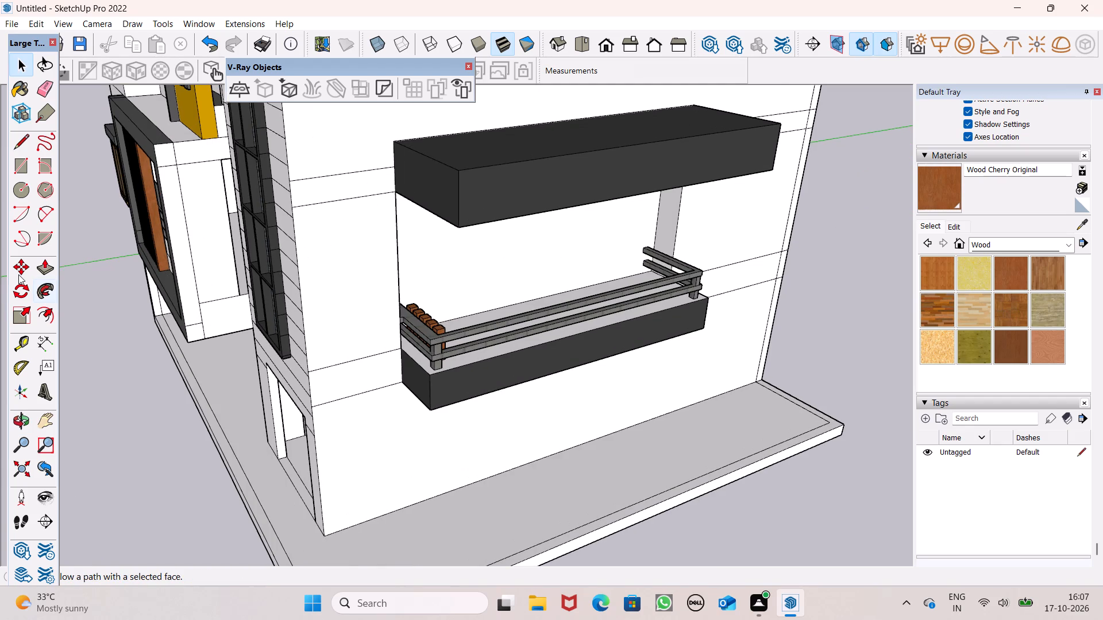
Pull up the tops of the two wooden posts nearest the house wall towards the overhead slab, the second by about 6' 6 5/8".
left_click(44, 262)
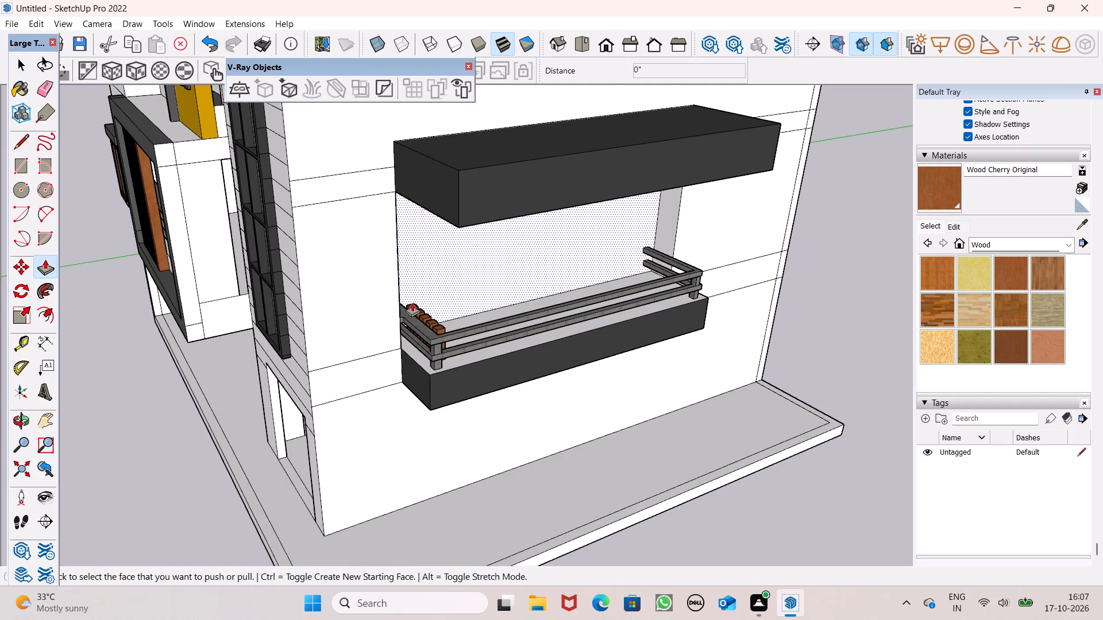
middle_click_drag(416, 311, 468, 382)
scroll(468, 356, "up", 2)
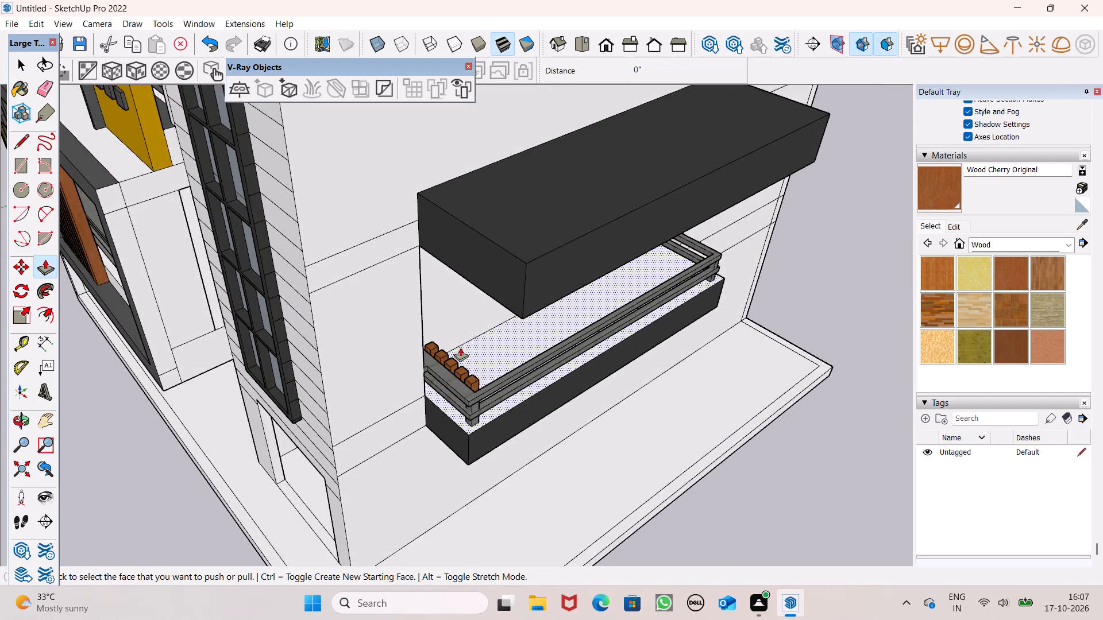
left_click_drag(425, 346, 433, 263)
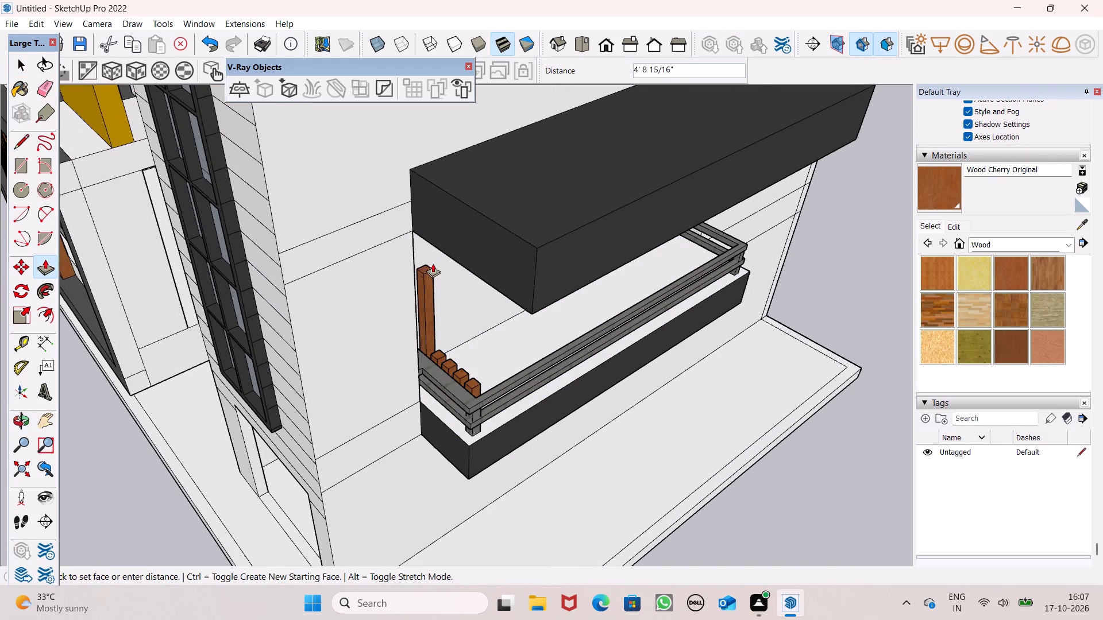
left_click_drag(433, 263, 433, 233)
middle_click_drag(490, 361, 424, 272)
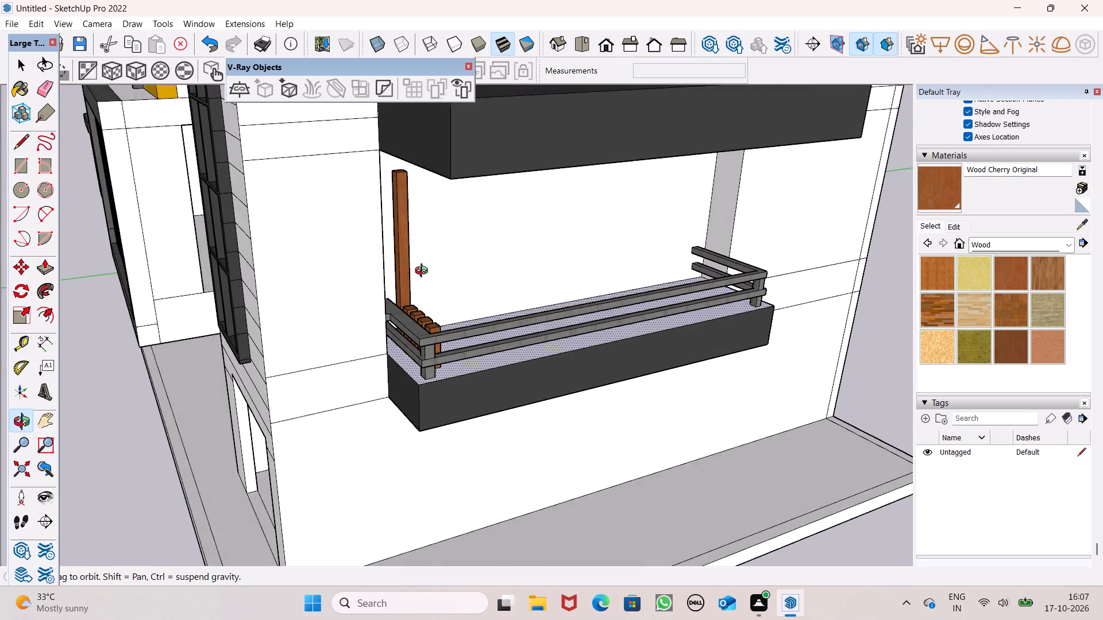
middle_click_drag(424, 272, 450, 334)
left_click_drag(421, 339, 426, 276)
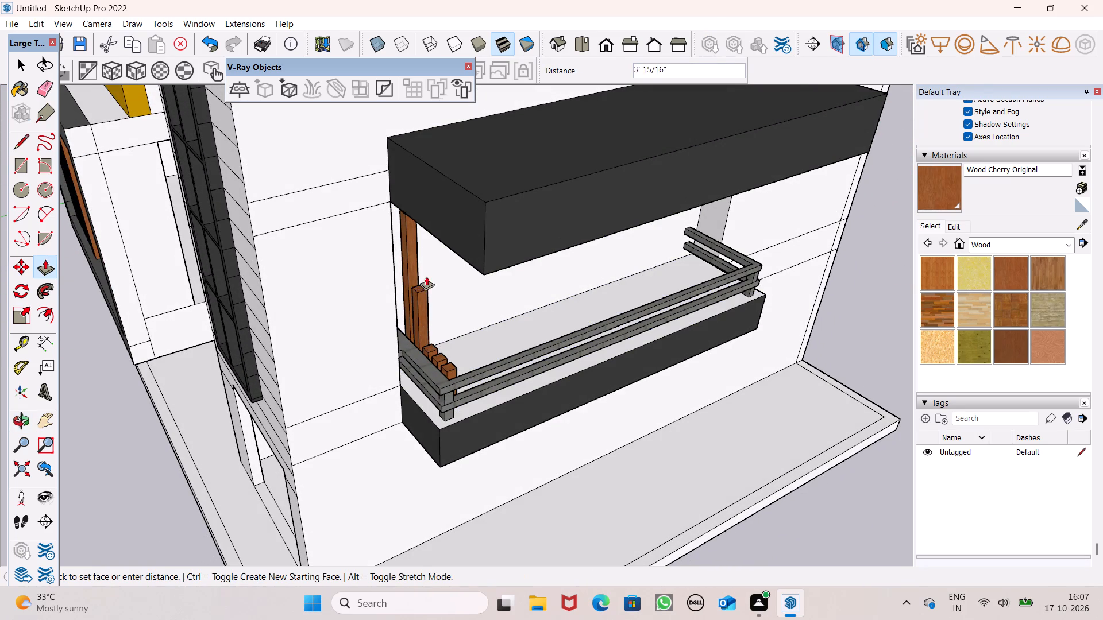
left_click_drag(426, 276, 429, 219)
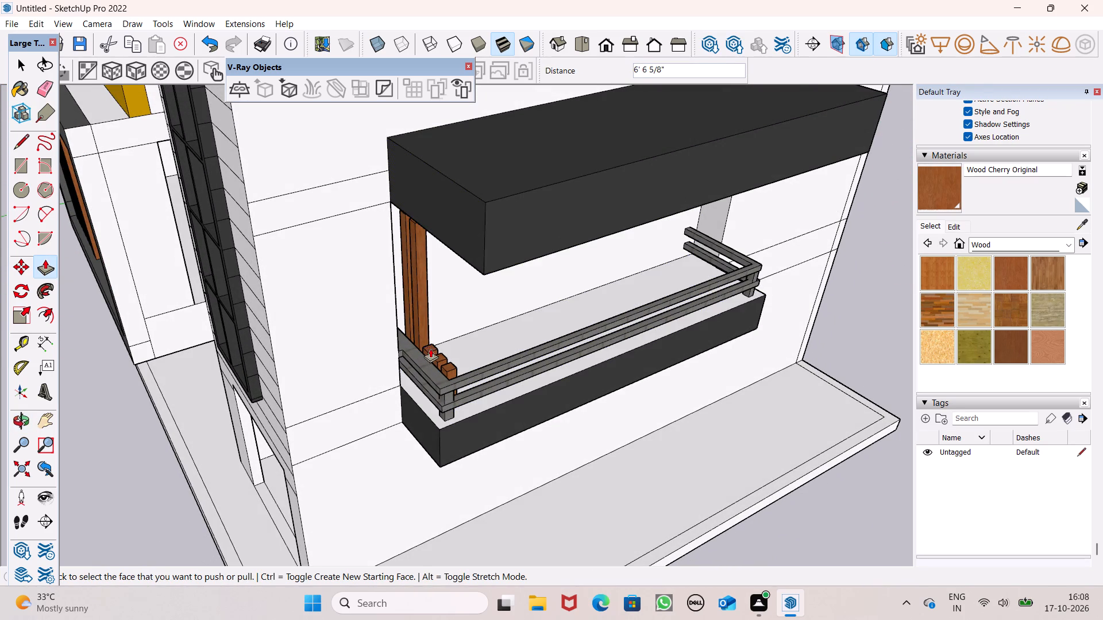
Pull up the other three post tops, working outward to the railing corner, by about 7' 3 15/16", 6' 4 3/8" and 7' 4 7/16".
left_click_drag(430, 348, 448, 211)
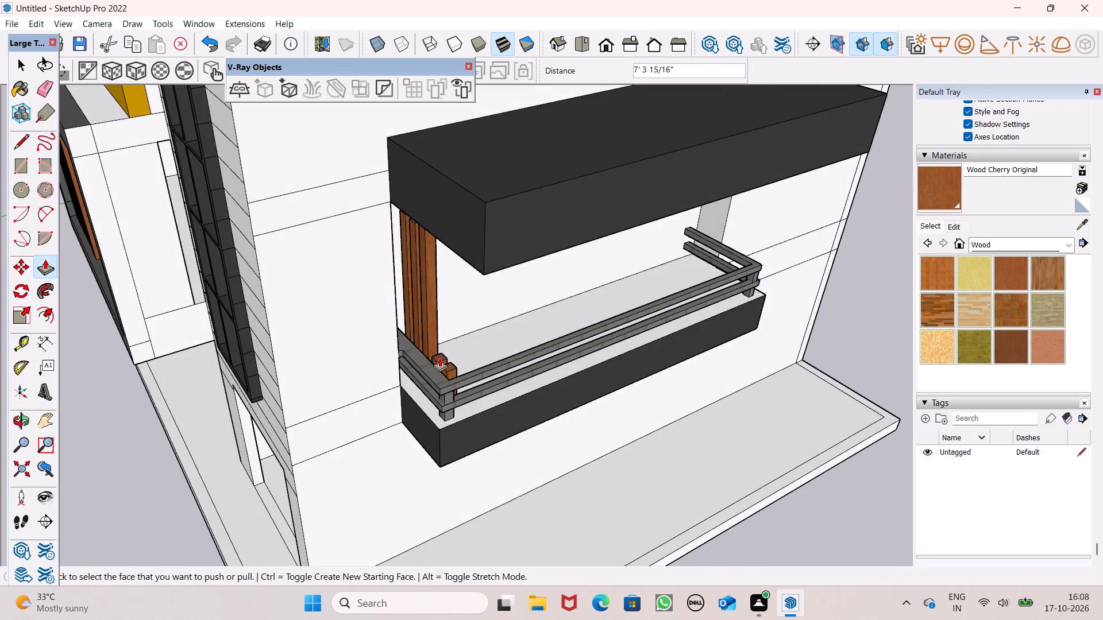
left_click_drag(439, 356, 461, 238)
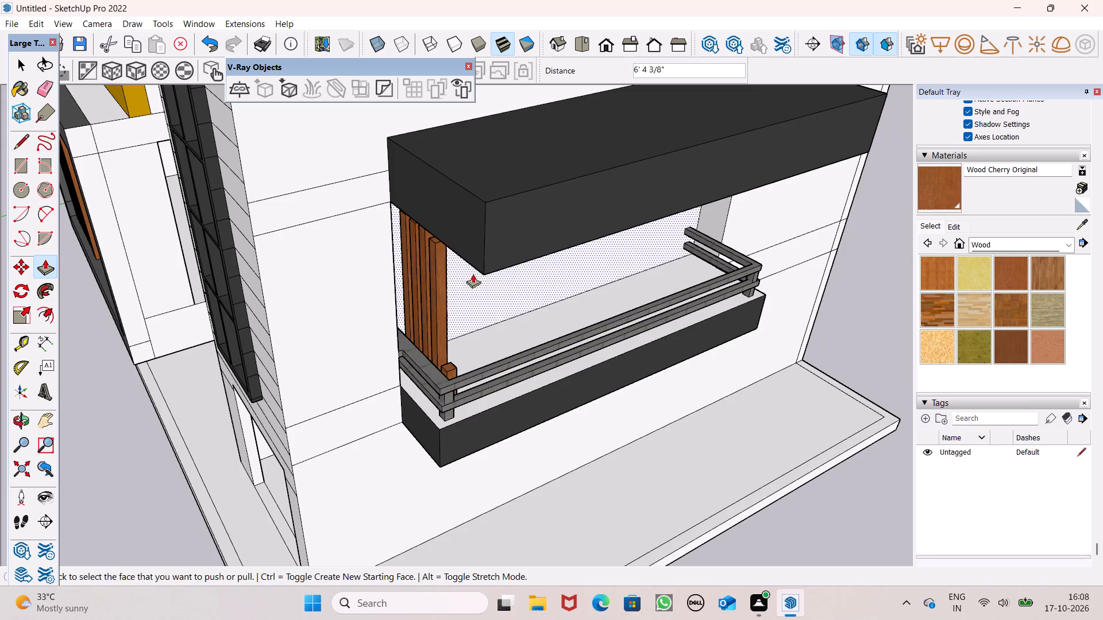
left_click_drag(450, 367, 477, 254)
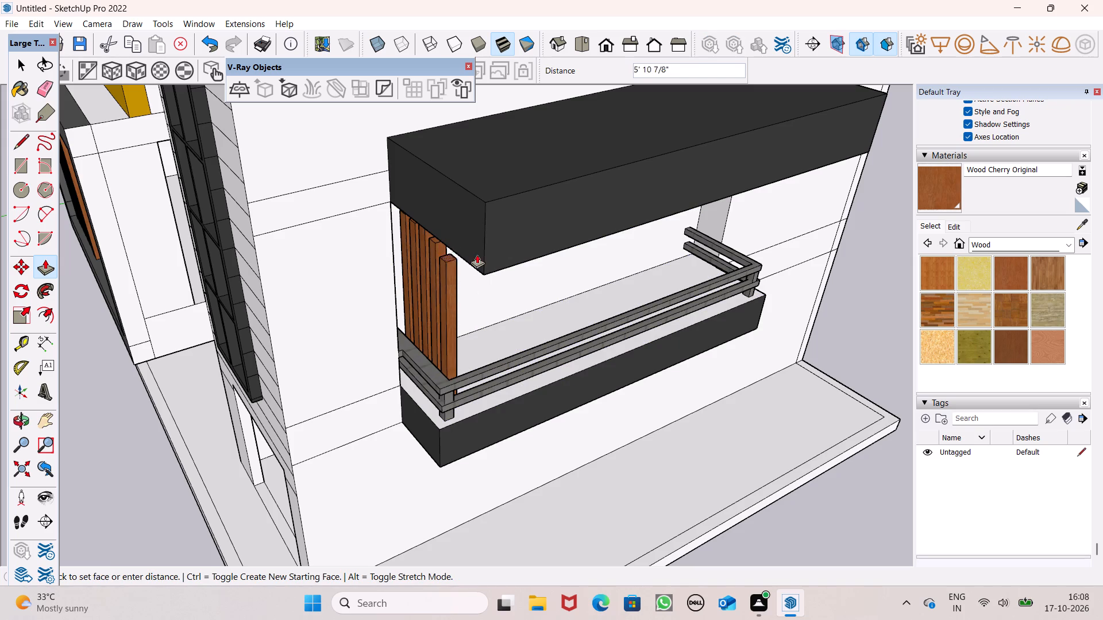
left_click_drag(477, 254, 477, 226)
Examine the gaps between the tops of the raised wooden posts and the dark slab above the balcony.
middle_click_drag(488, 281, 300, 206)
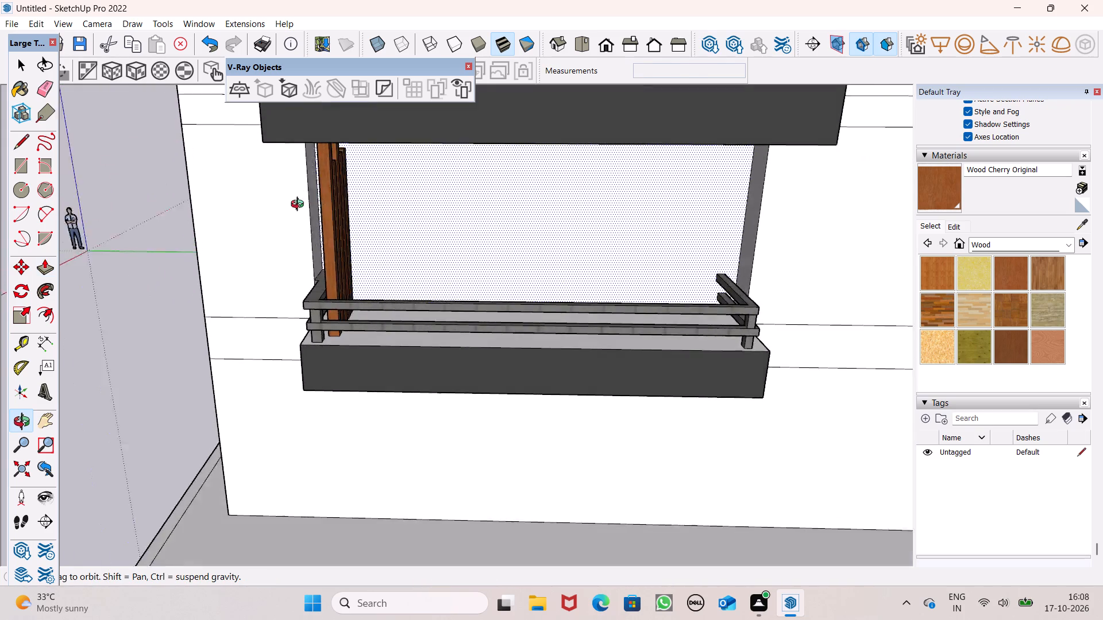
middle_click_drag(300, 206, 257, 161)
scroll(254, 183, "up", 1)
scroll(368, 274, "down", 3)
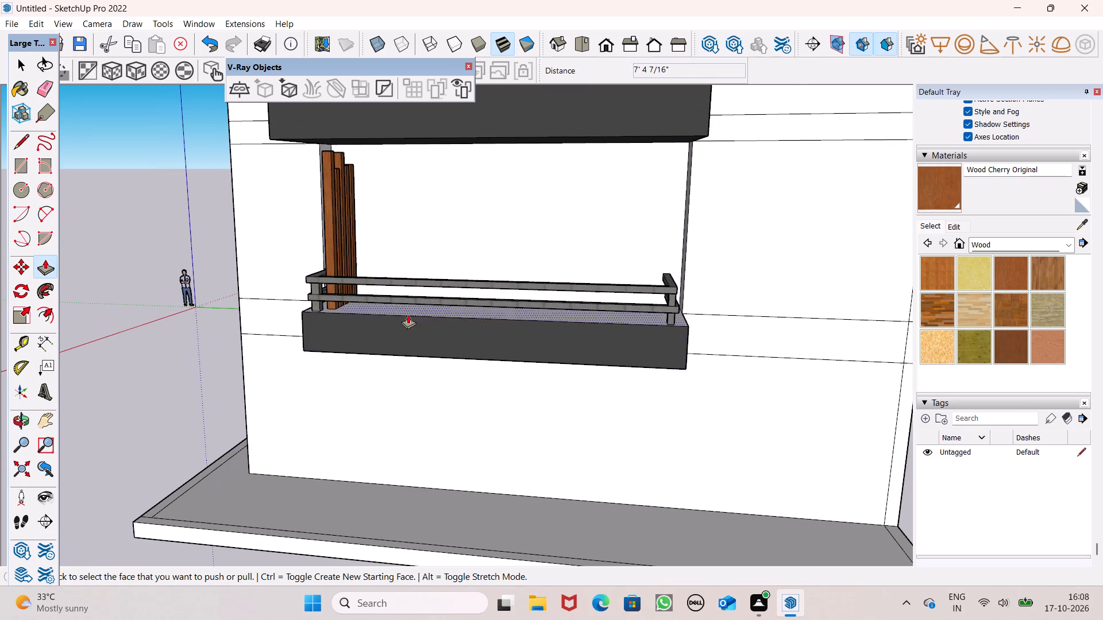
middle_click_drag(483, 329, 364, 351)
scroll(333, 238, "up", 2)
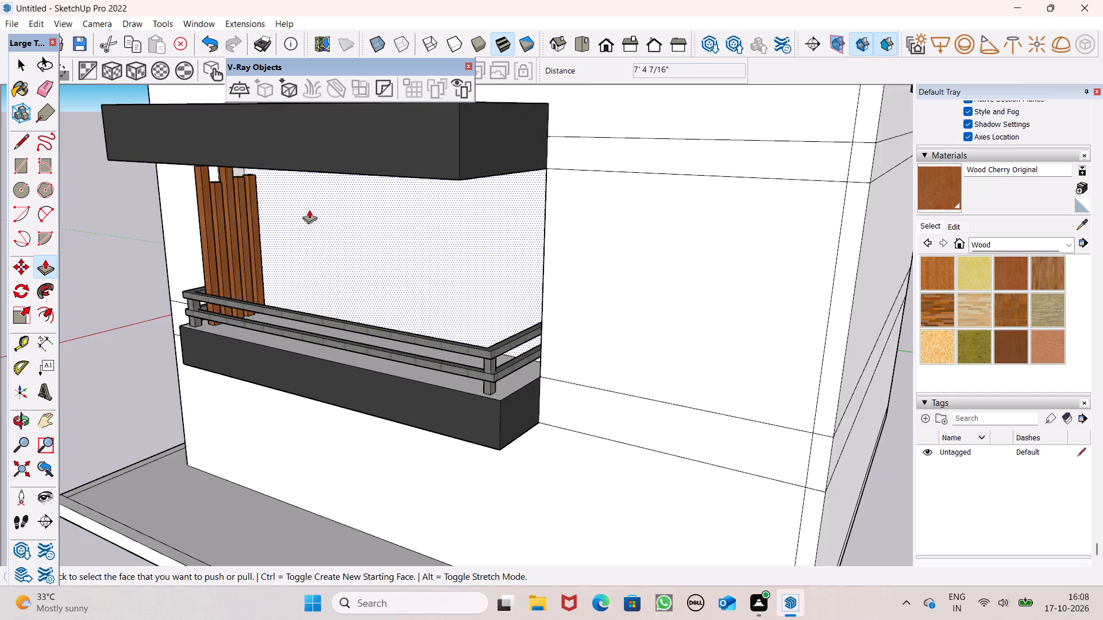
scroll(309, 210, "up", 5)
scroll(213, 171, "up", 6)
middle_click_drag(248, 185, 263, 106)
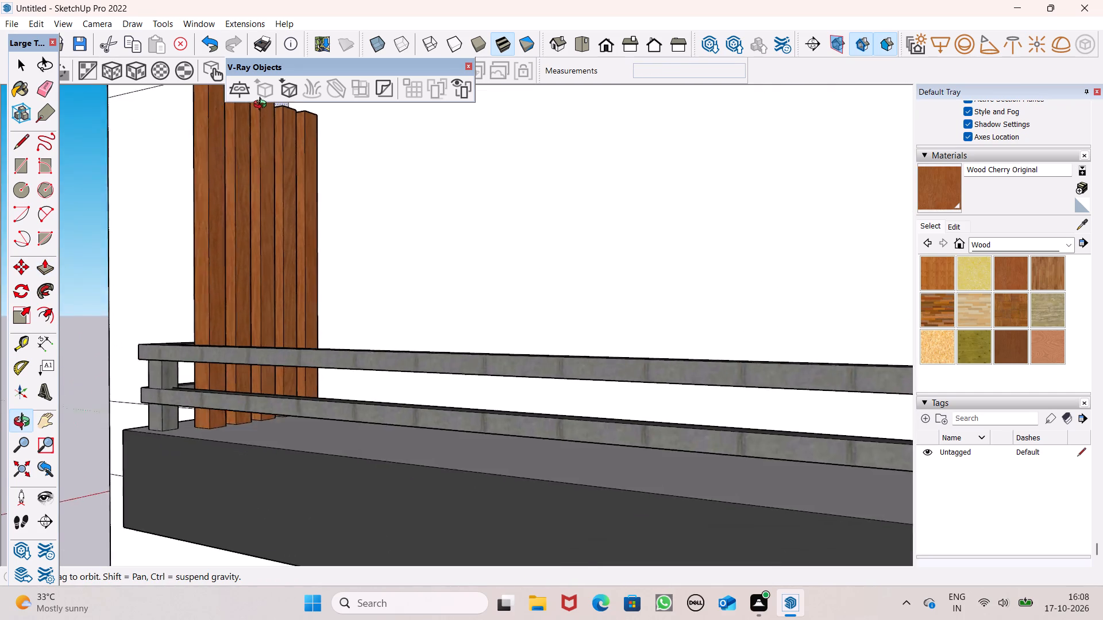
middle_click_drag(263, 106, 278, 195)
scroll(272, 206, "up", 7)
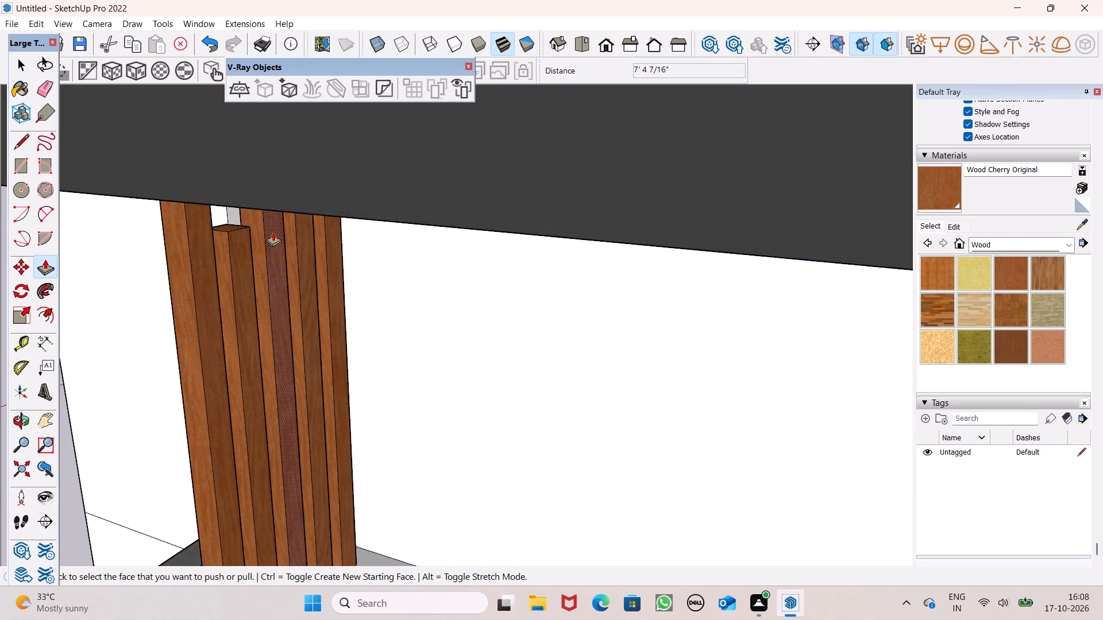
middle_click_drag(270, 231, 291, 218)
scroll(297, 200, "up", 1)
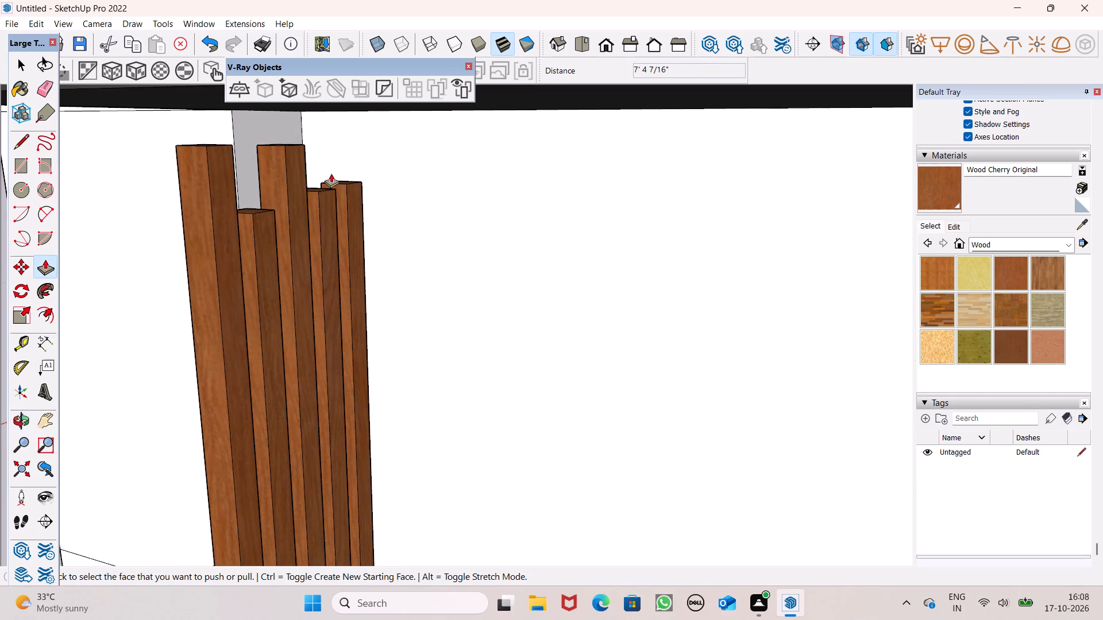
middle_click_drag(340, 210, 430, 203)
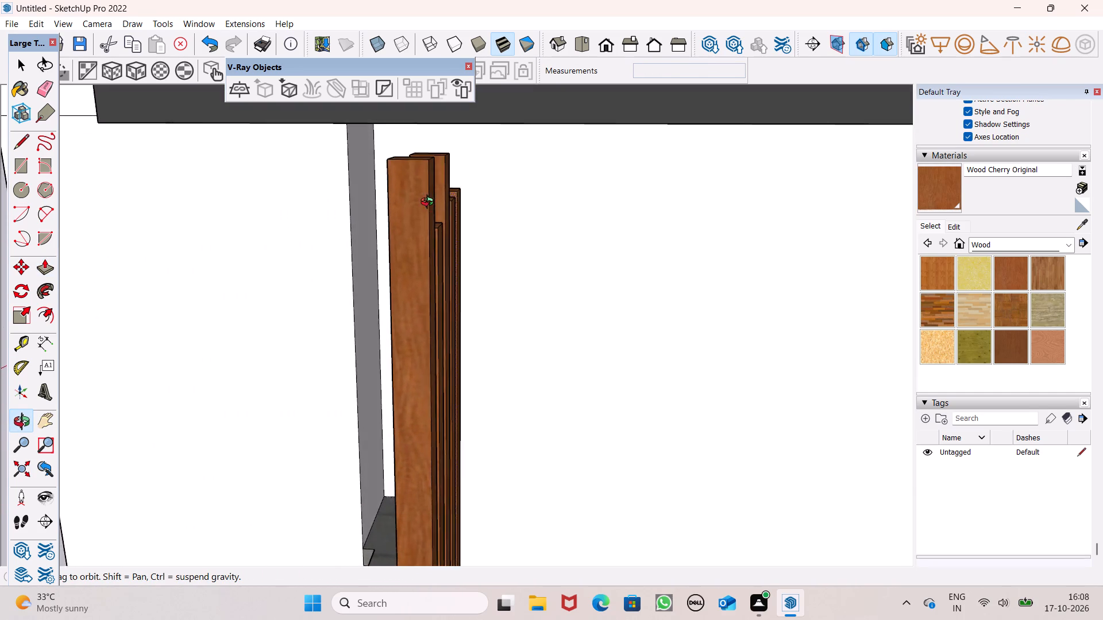
middle_click_drag(430, 203, 383, 189)
scroll(356, 227, "down", 9)
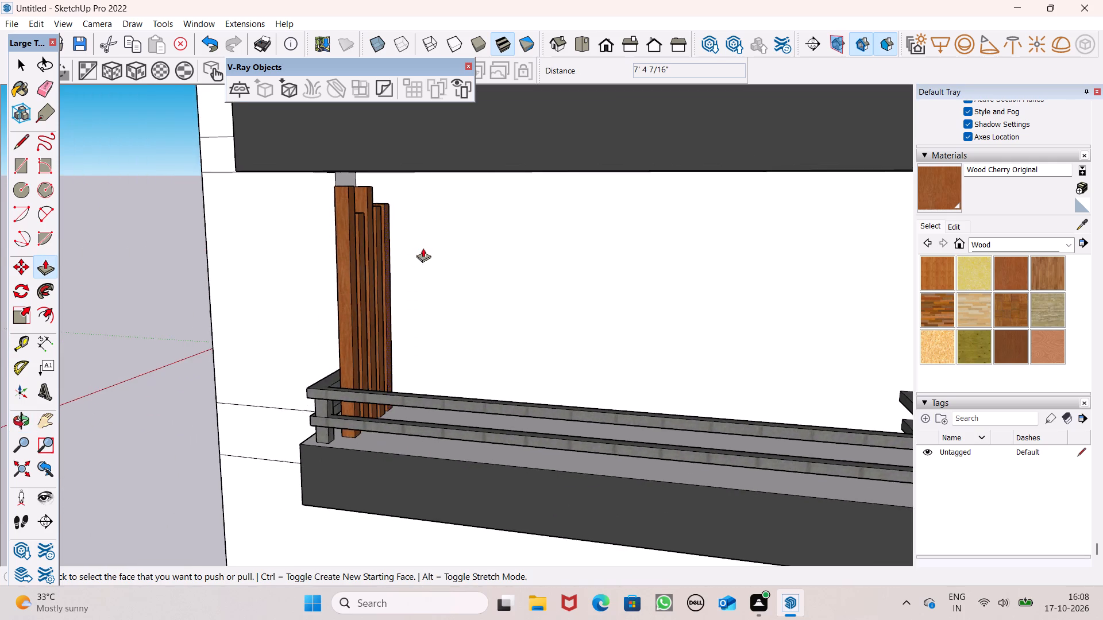
Pull up the tops of the two wooden posts nearest the house wall by about 1' 3 3/4" and 1' 4 7/8".
middle_click_drag(422, 247, 376, 212)
scroll(329, 118, "up", 7)
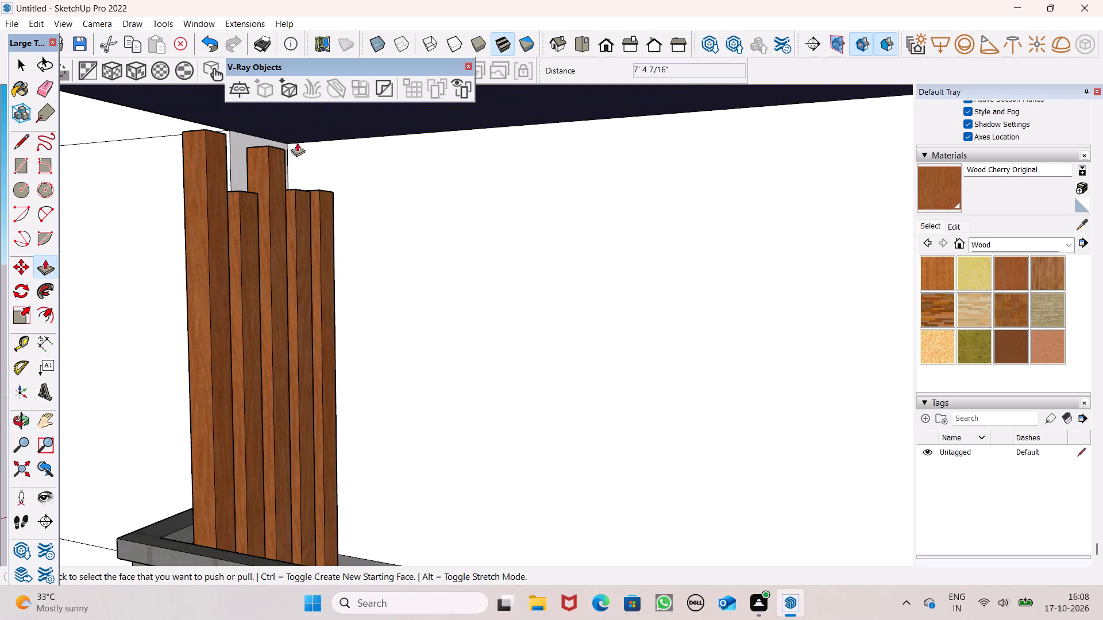
scroll(288, 170, "up", 4)
middle_click_drag(300, 206, 319, 253)
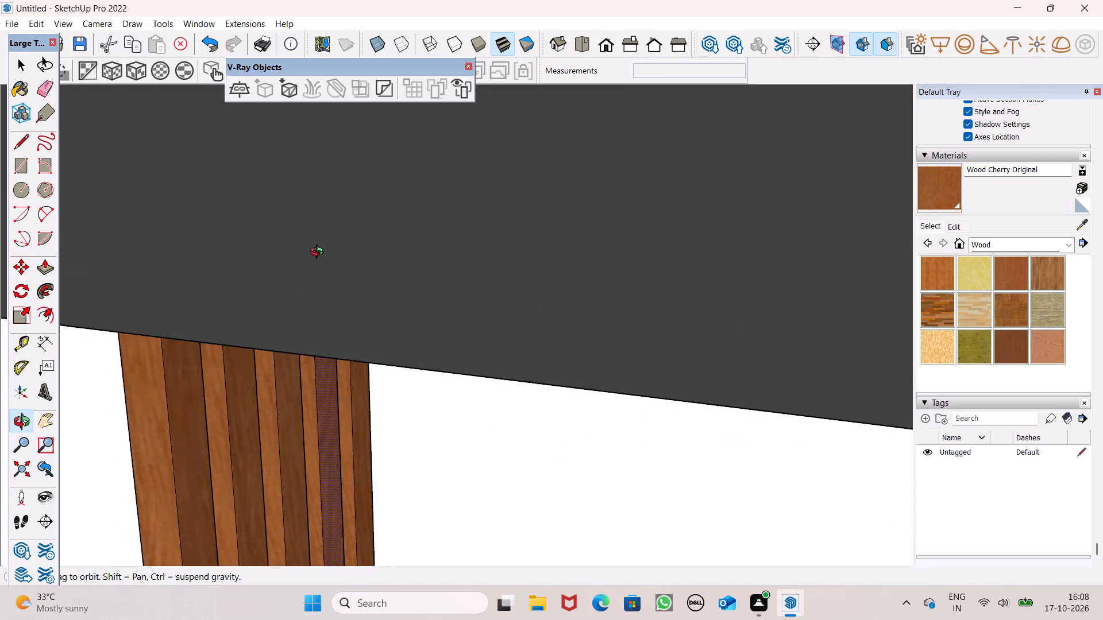
middle_click_drag(319, 253, 336, 249)
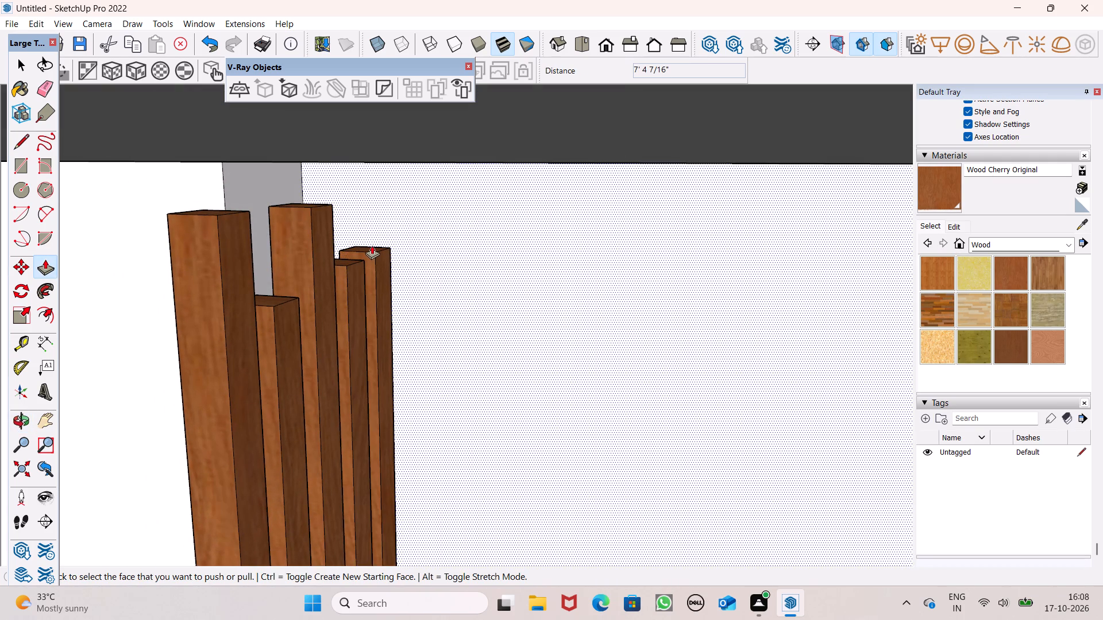
left_click_drag(369, 247, 375, 153)
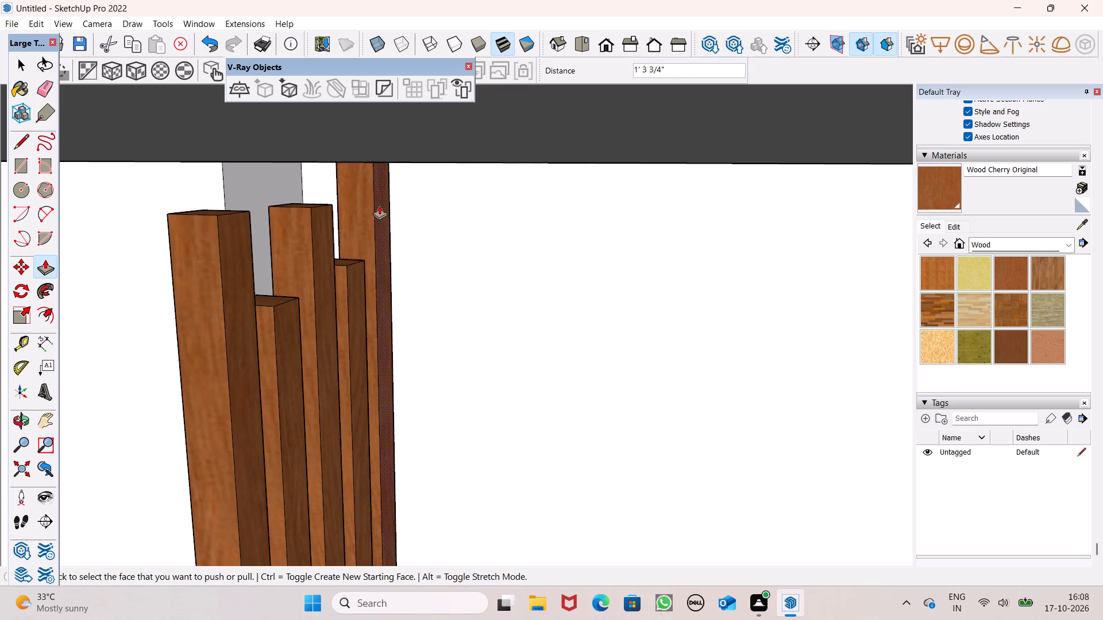
left_click_drag(348, 261, 348, 148)
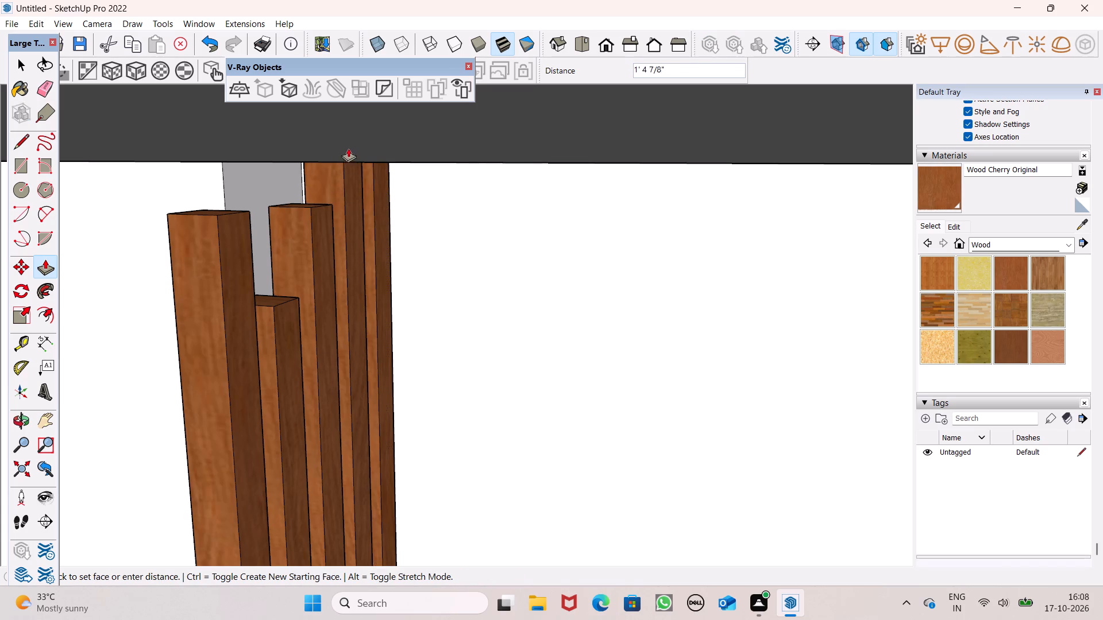
left_click_drag(348, 148, 349, 146)
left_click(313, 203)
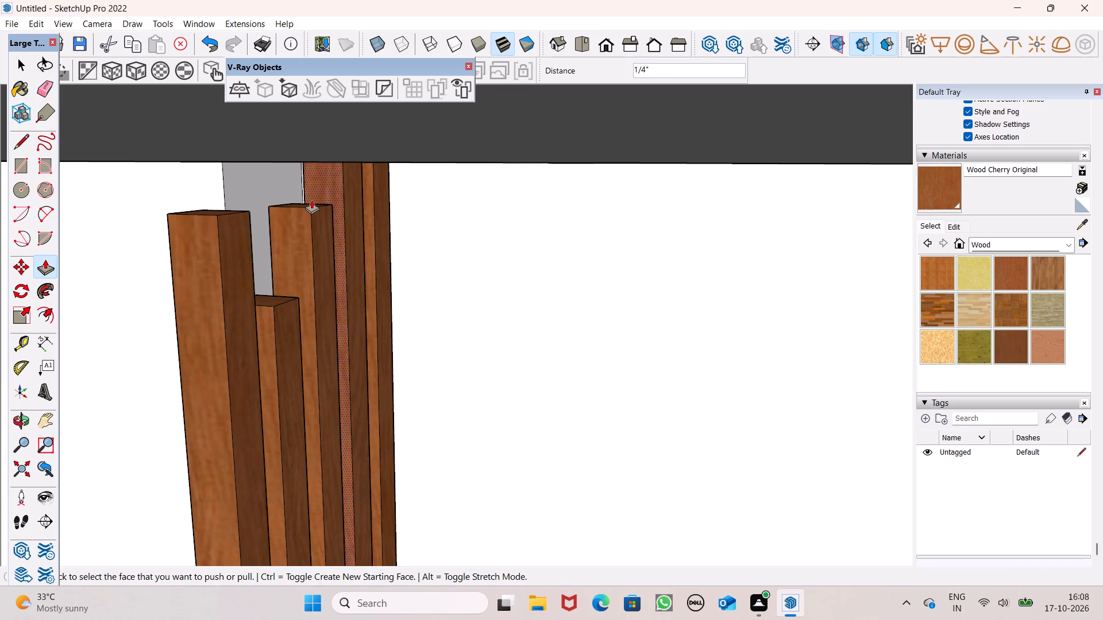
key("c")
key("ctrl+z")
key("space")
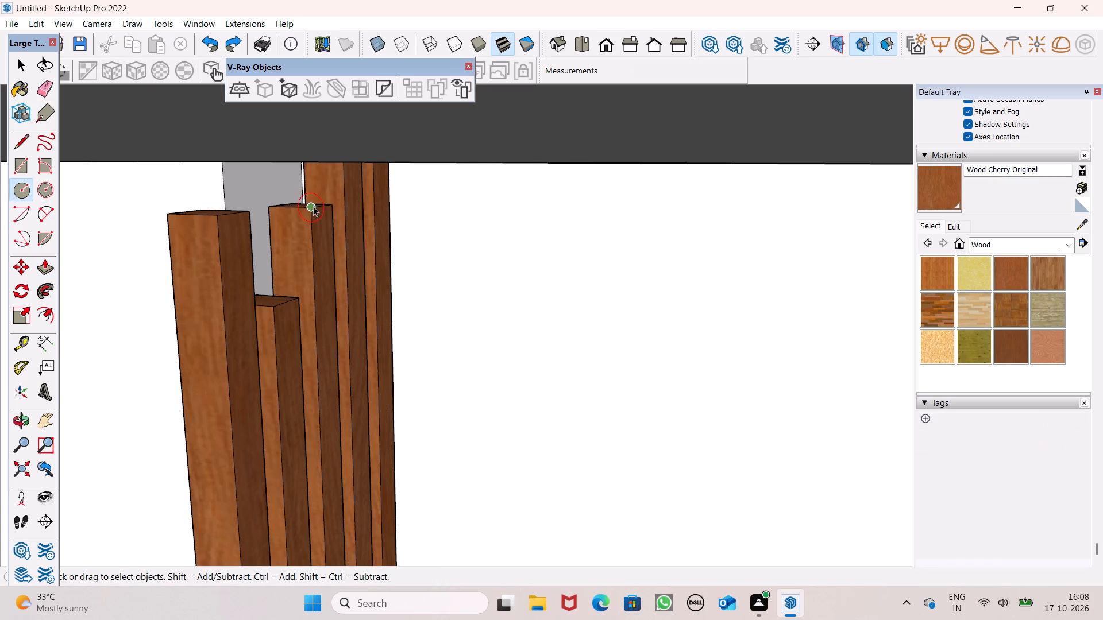
Push down the ends of the two posts nearest the wall where they poke through the slab, the one nearest the wall by 1".
middle_click_drag(322, 251, 340, 246)
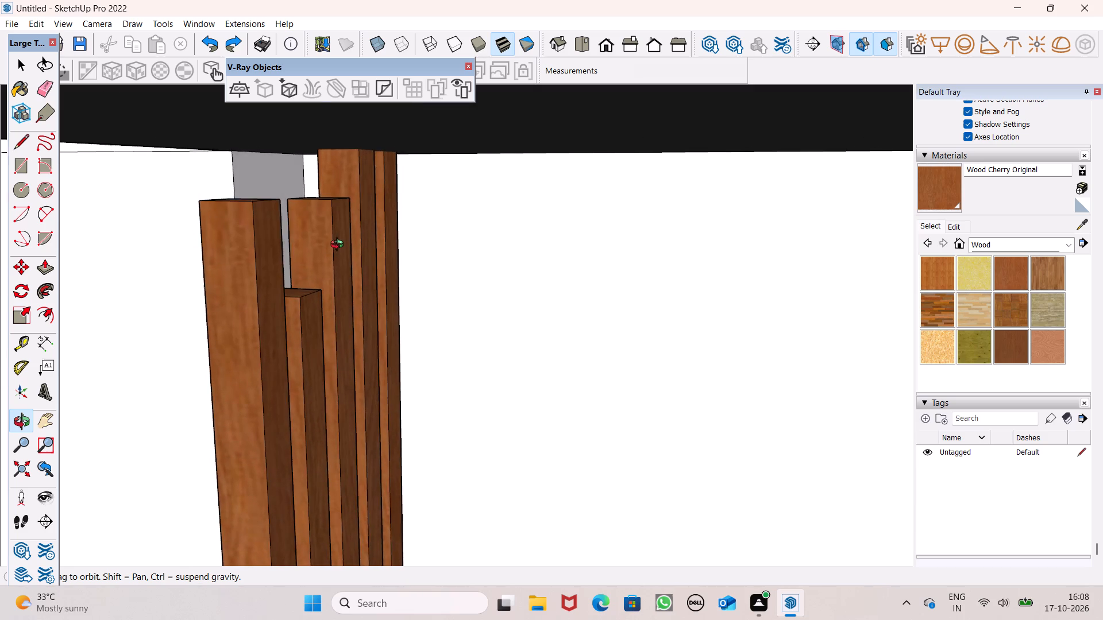
middle_click_drag(340, 246, 227, 234)
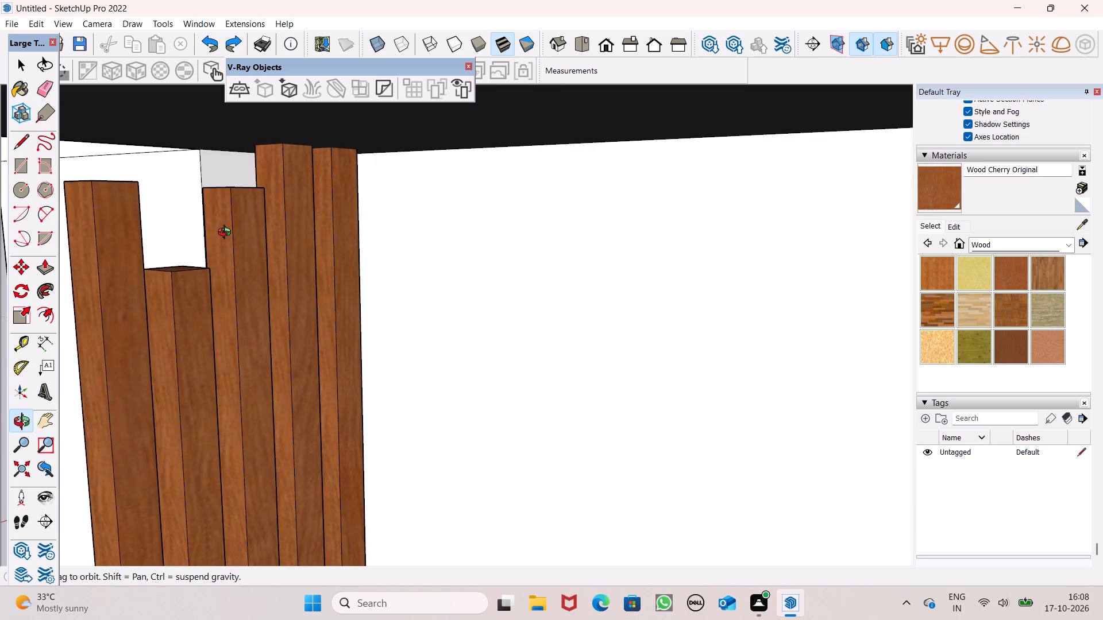
middle_click_drag(227, 234, 193, 242)
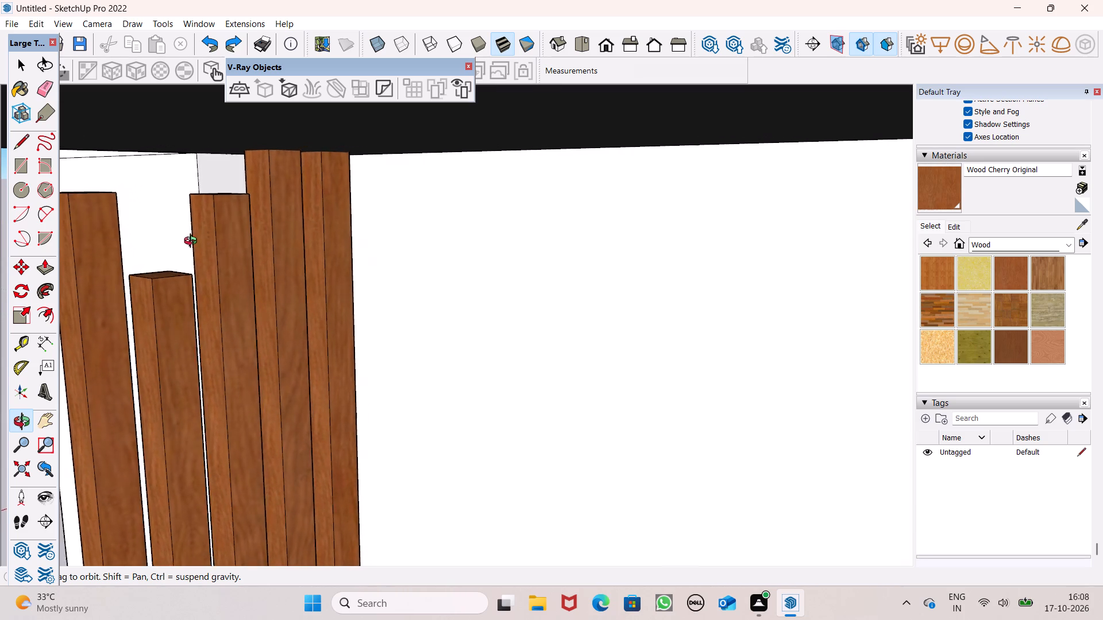
middle_click_drag(193, 242, 136, 266)
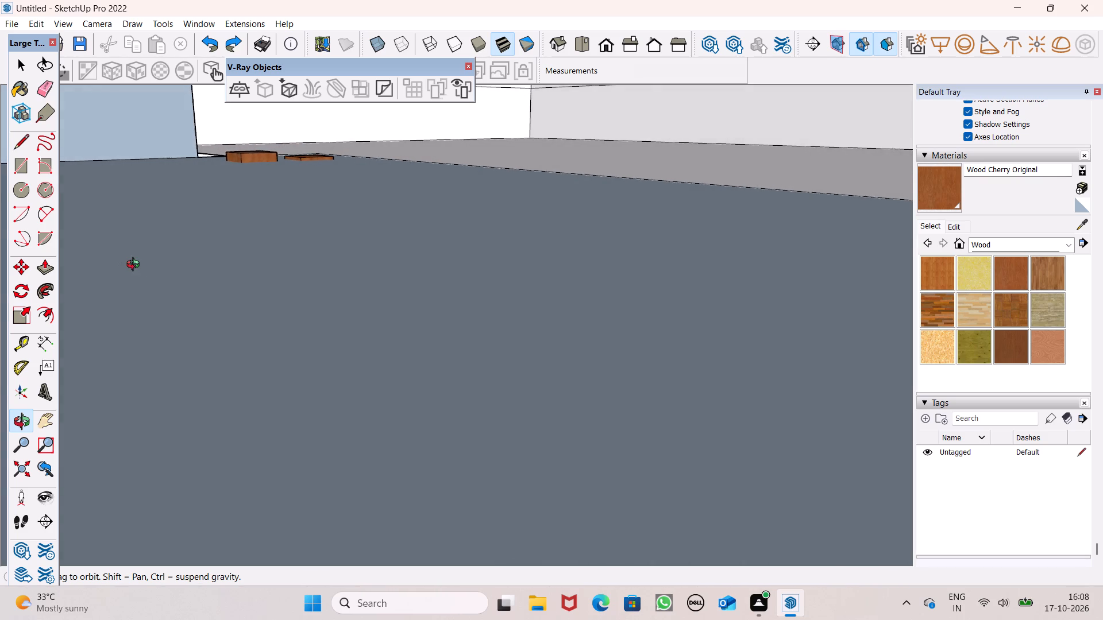
middle_click_drag(136, 266, 165, 258)
left_click_drag(43, 273, 50, 264)
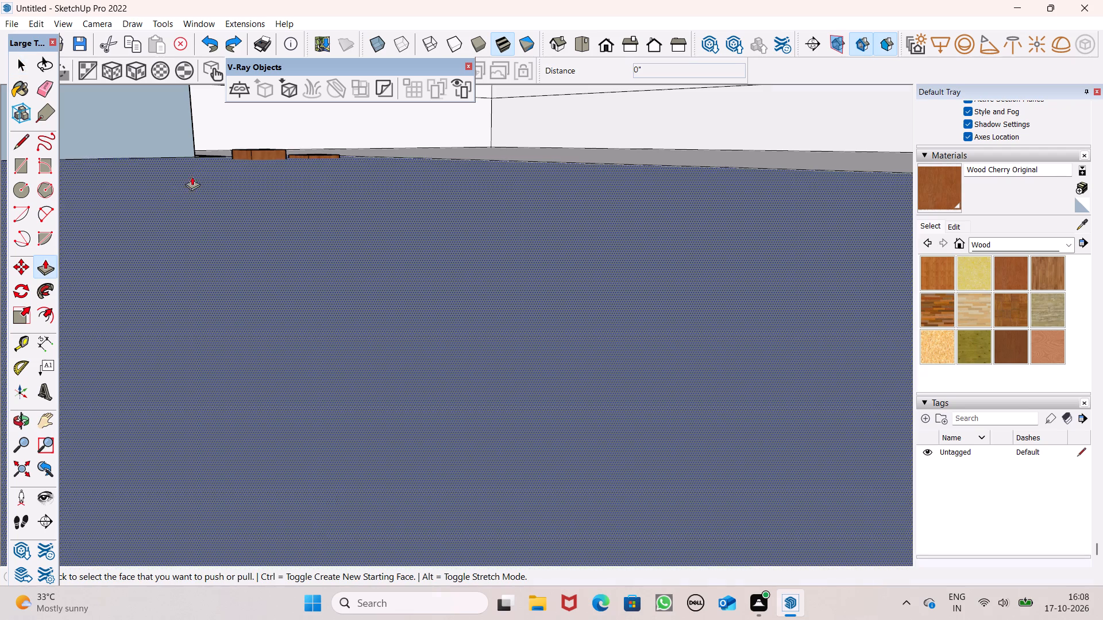
left_click(257, 150)
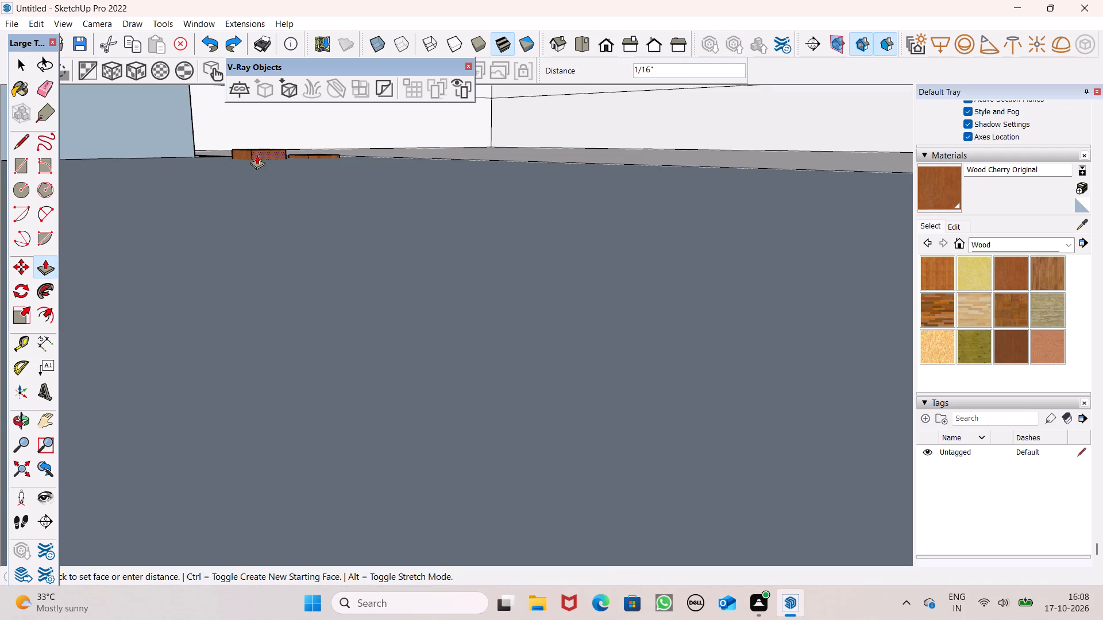
middle_click_drag(261, 149, 267, 186)
scroll(267, 186, "up", 1)
left_click_drag(271, 191, 271, 198)
key("ctrl+z")
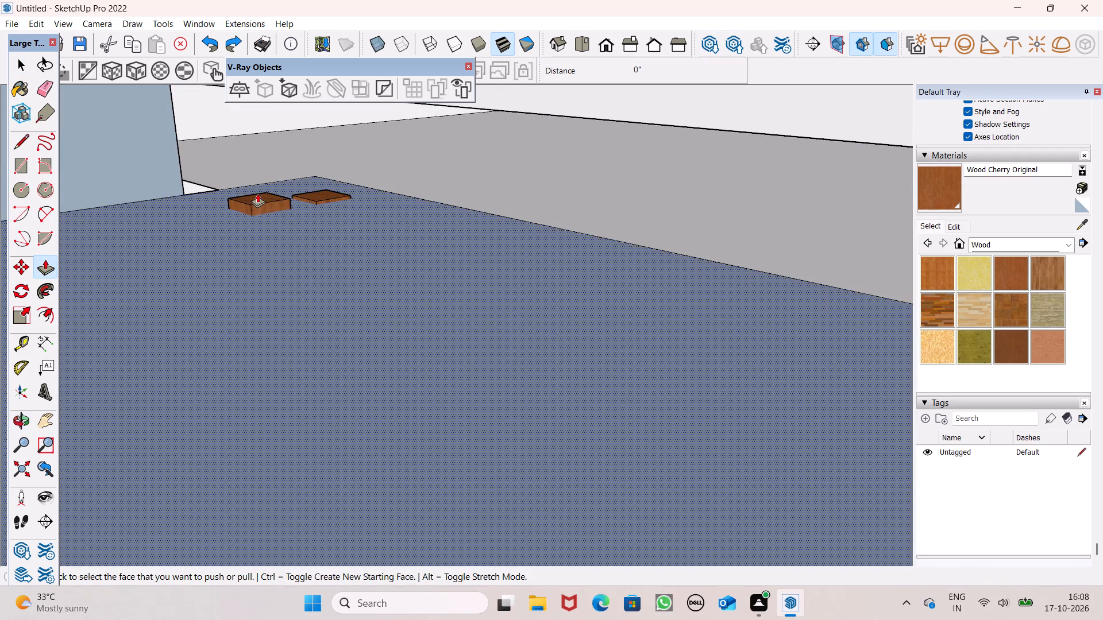
left_click_drag(257, 193, 259, 200)
key("ctrl+z")
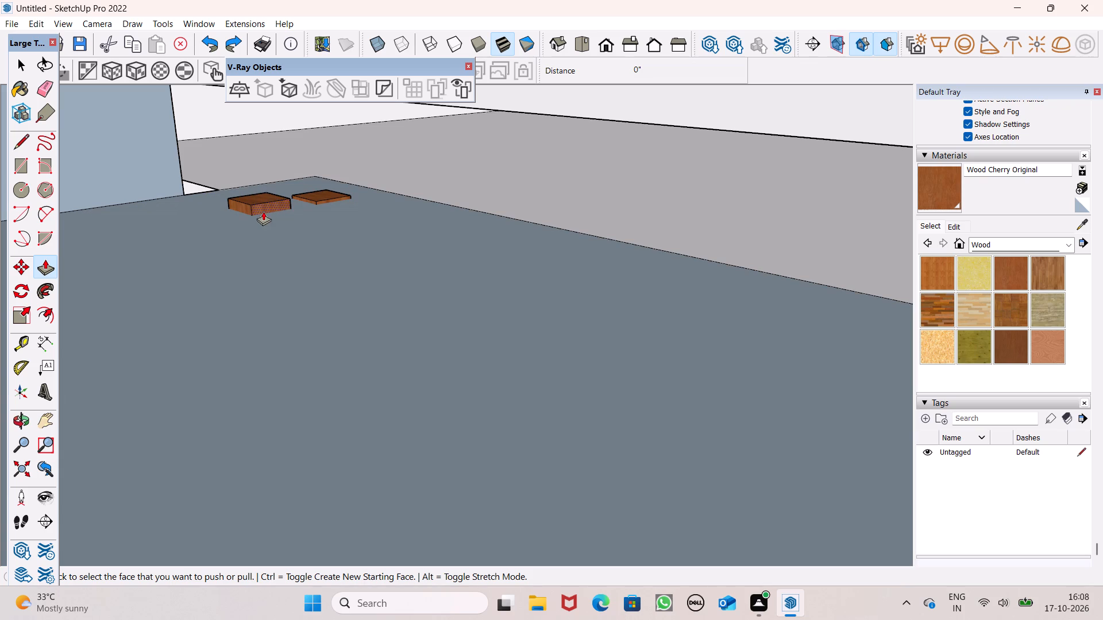
left_click_drag(263, 197, 263, 208)
left_click_drag(313, 193, 315, 198)
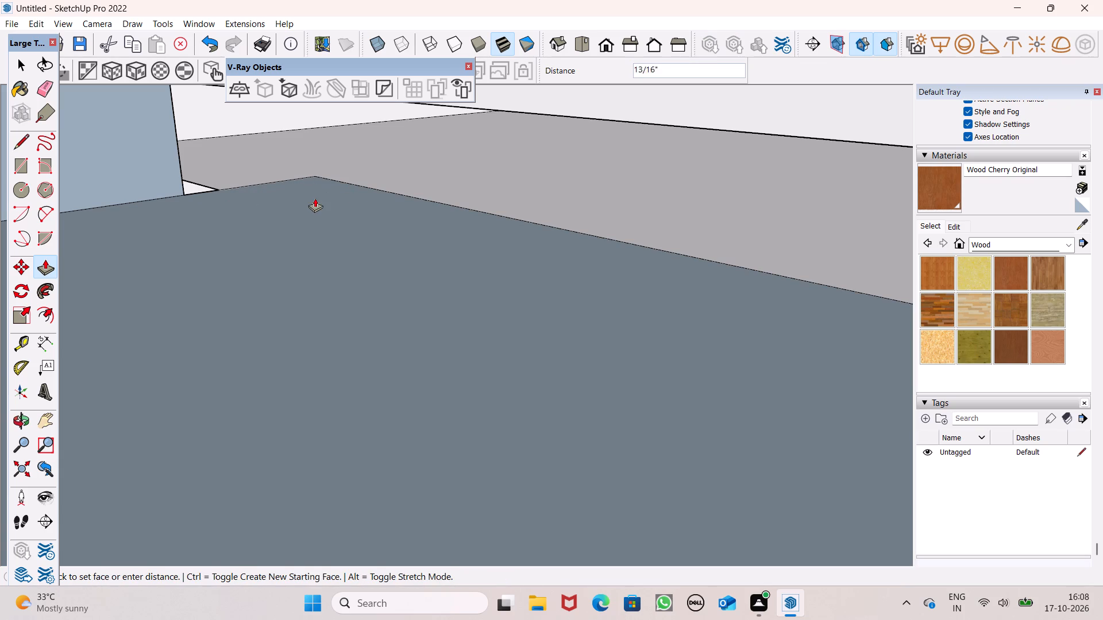
left_click_drag(315, 198, 315, 199)
Pull up the top of the short post second from the railing corner to the slab's underside, by about 1' 6 5/16".
middle_click_drag(292, 265, 311, 143)
scroll(296, 226, "up", 2)
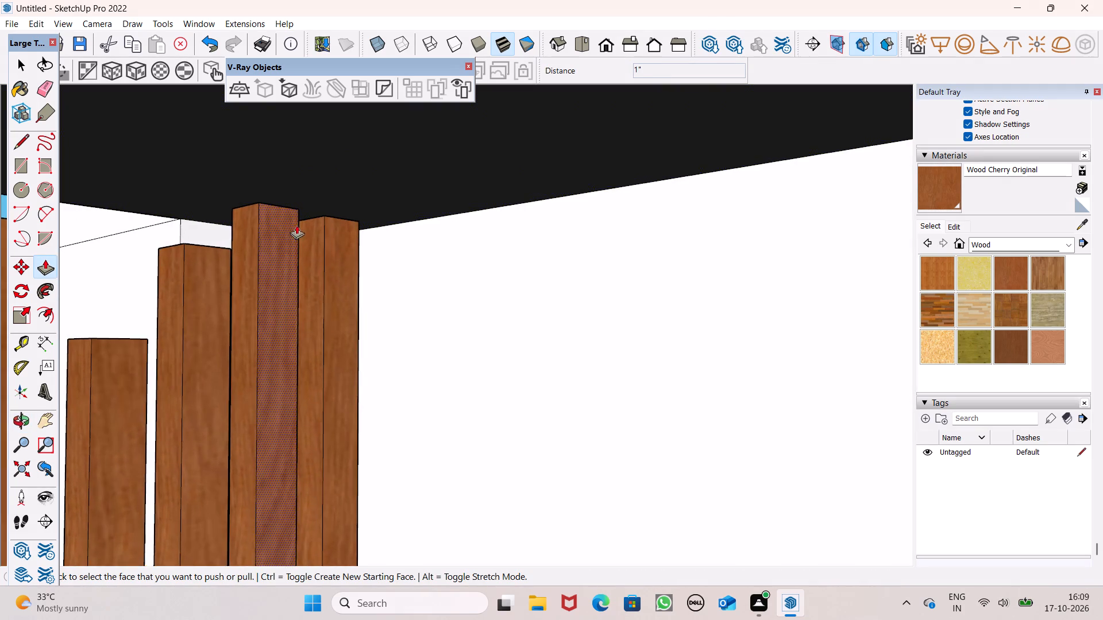
scroll(296, 225, "up", 4)
scroll(289, 219, "down", 5)
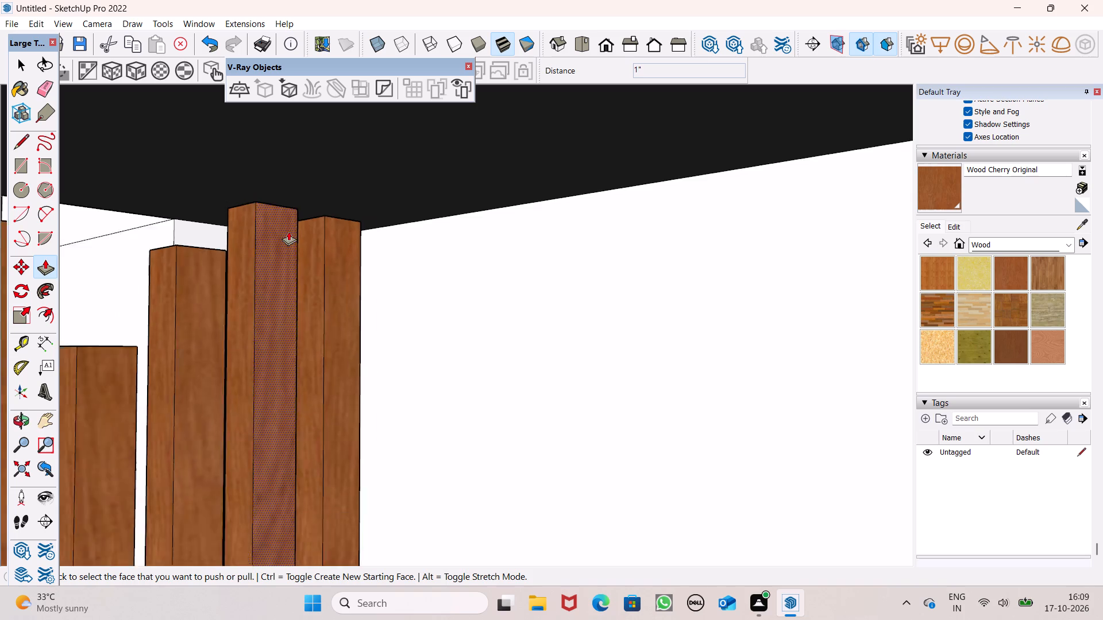
scroll(288, 231, "down", 2)
middle_click_drag(280, 237, 345, 268)
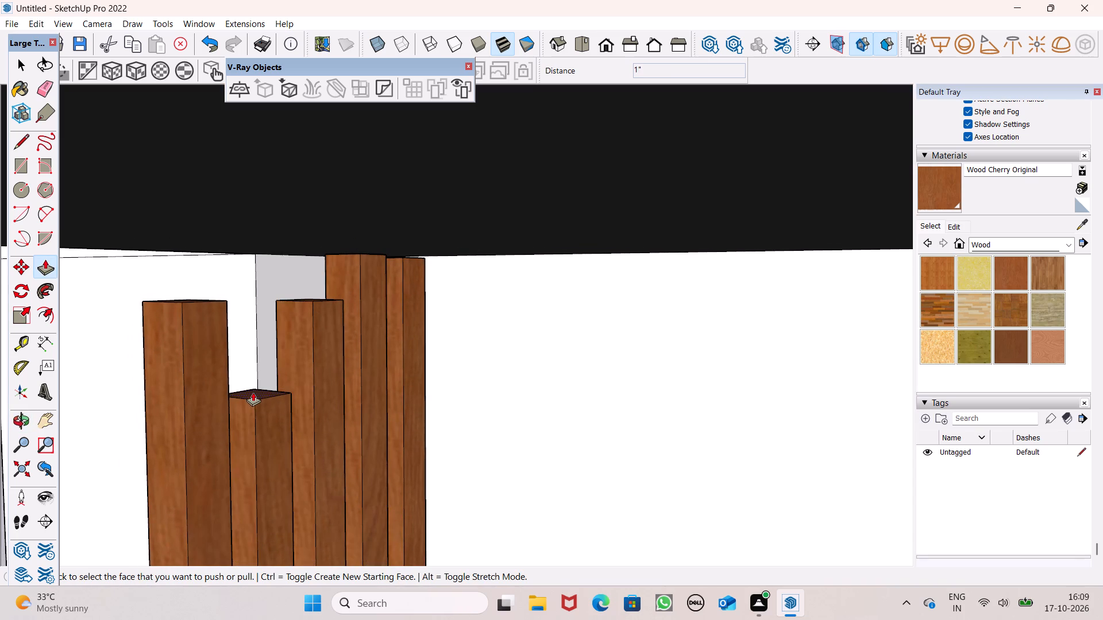
left_click_drag(253, 392, 240, 239)
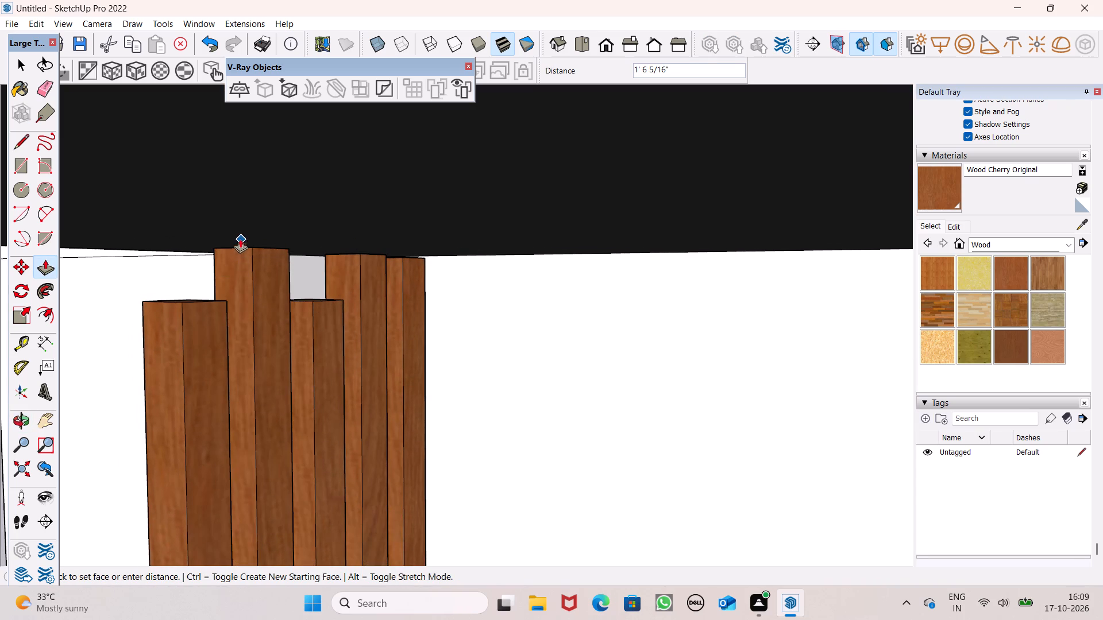
left_click_drag(240, 239, 240, 238)
Pull the tops of the two posts nearest the wall up to close their gaps below the slab, the one nearest the wall by 9/16".
middle_click_drag(199, 315, 298, 325)
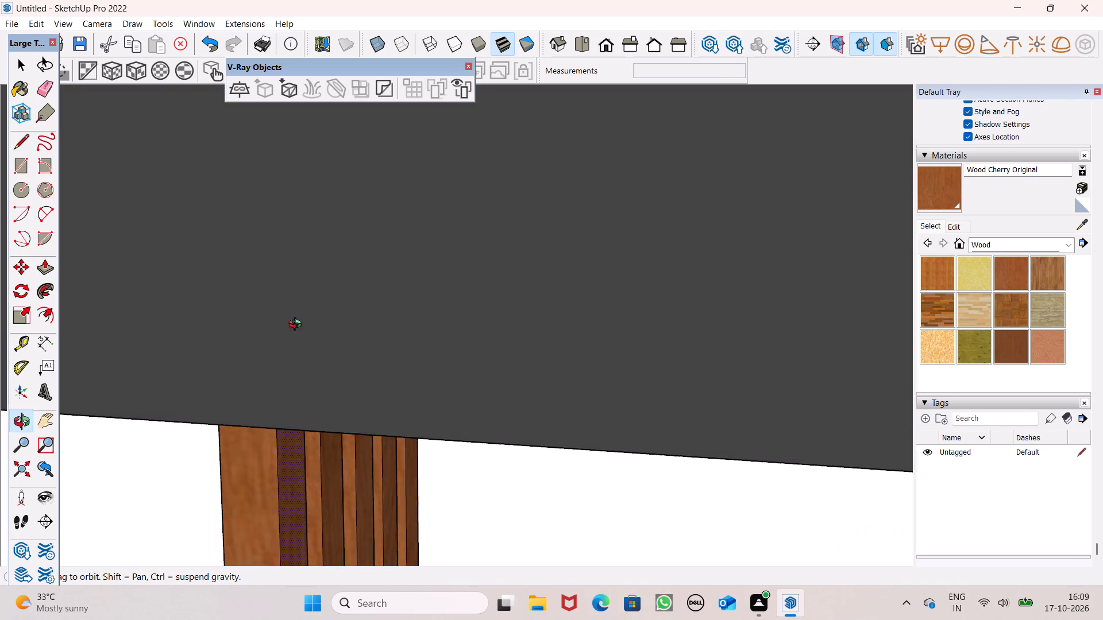
middle_click_drag(298, 325, 290, 307)
scroll(350, 260, "up", 9)
scroll(393, 213, "up", 4)
middle_click_drag(394, 330, 399, 324)
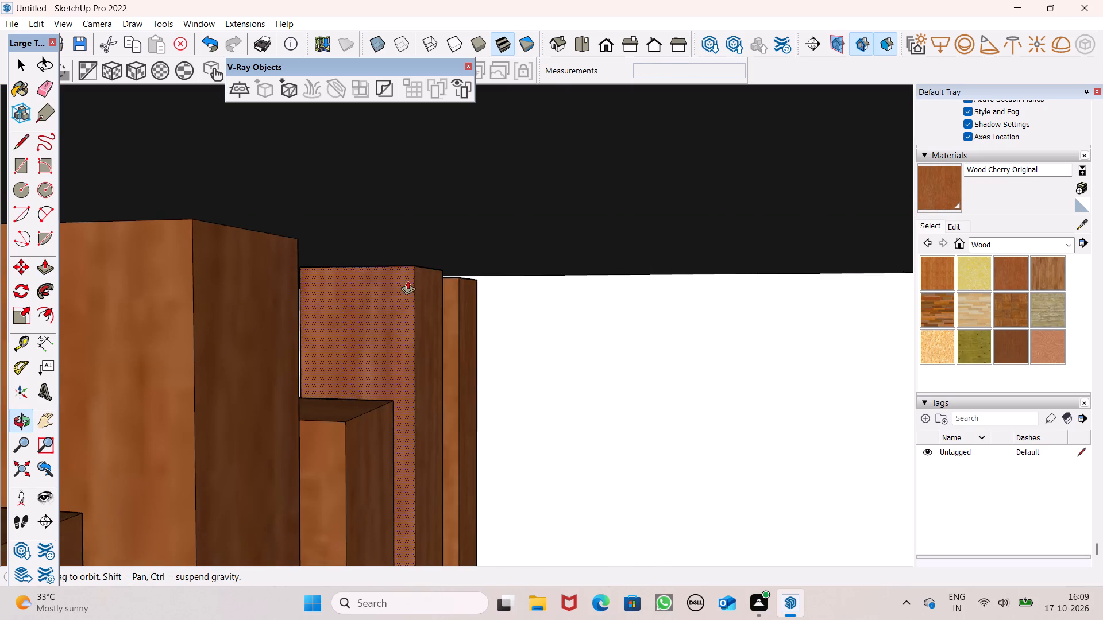
scroll(408, 280, "up", 8)
scroll(451, 251, "up", 1)
middle_click_drag(468, 299, 458, 320)
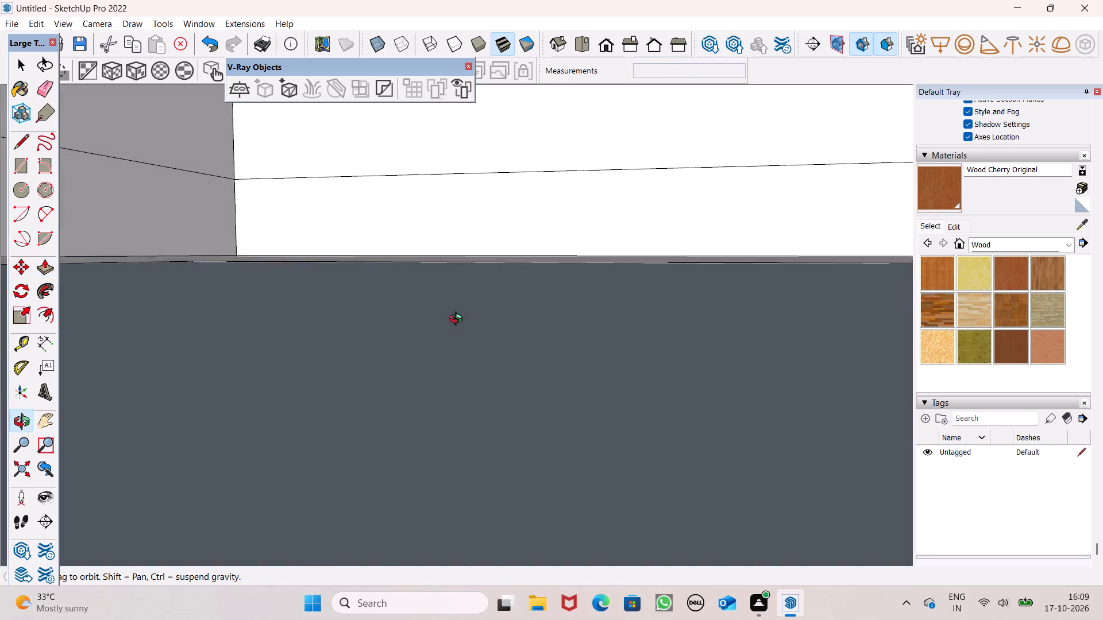
middle_click_drag(458, 320, 430, 318)
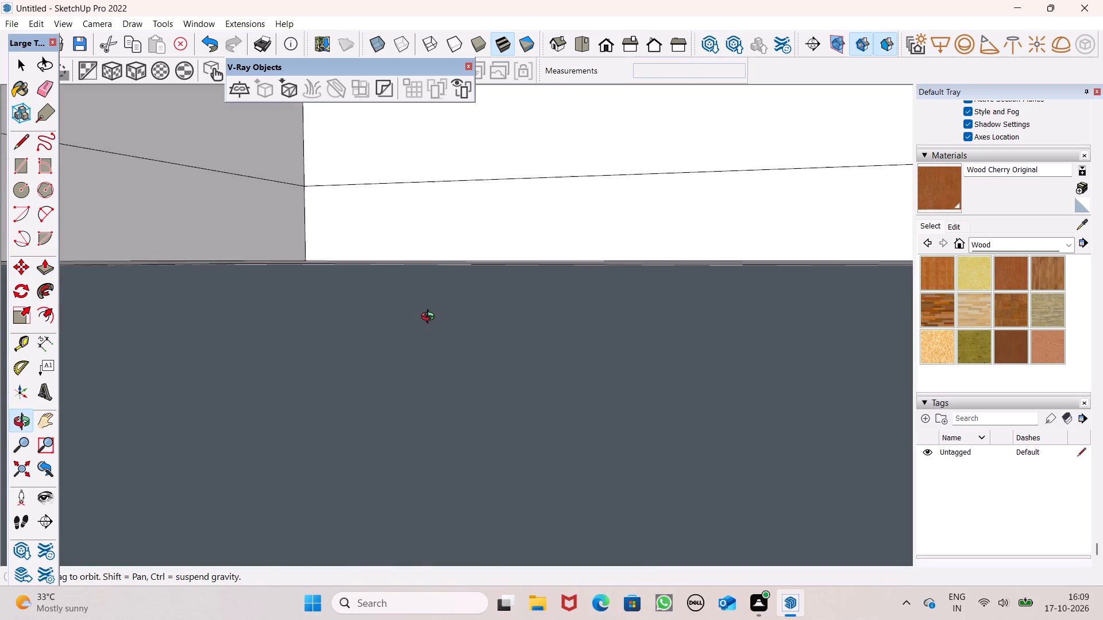
middle_click_drag(430, 318, 428, 312)
scroll(422, 290, "up", 6)
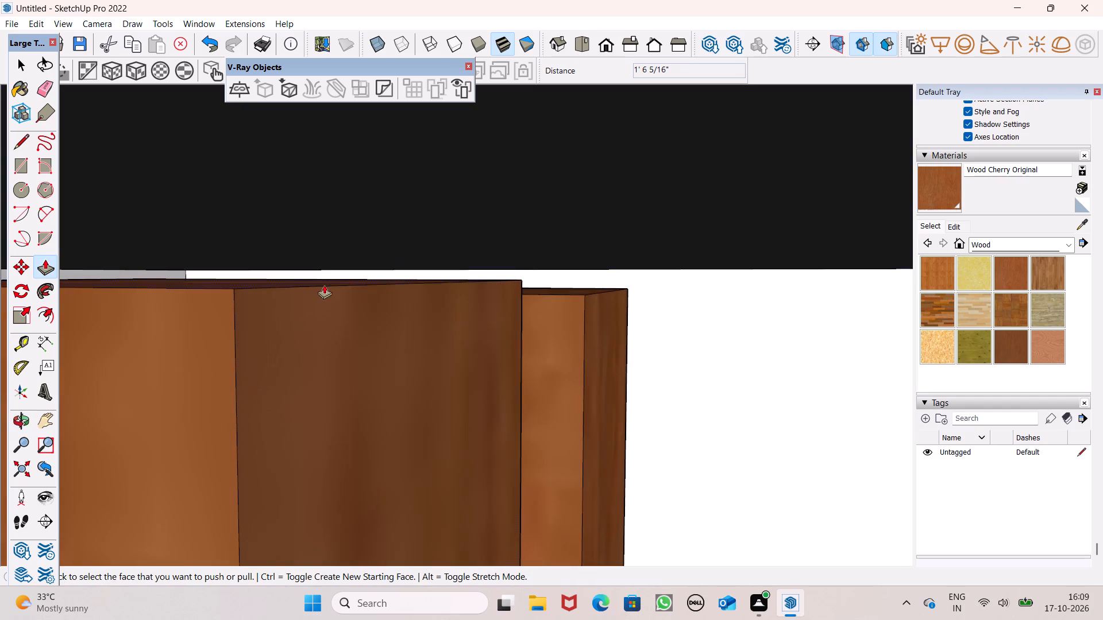
middle_click_drag(318, 327, 387, 331)
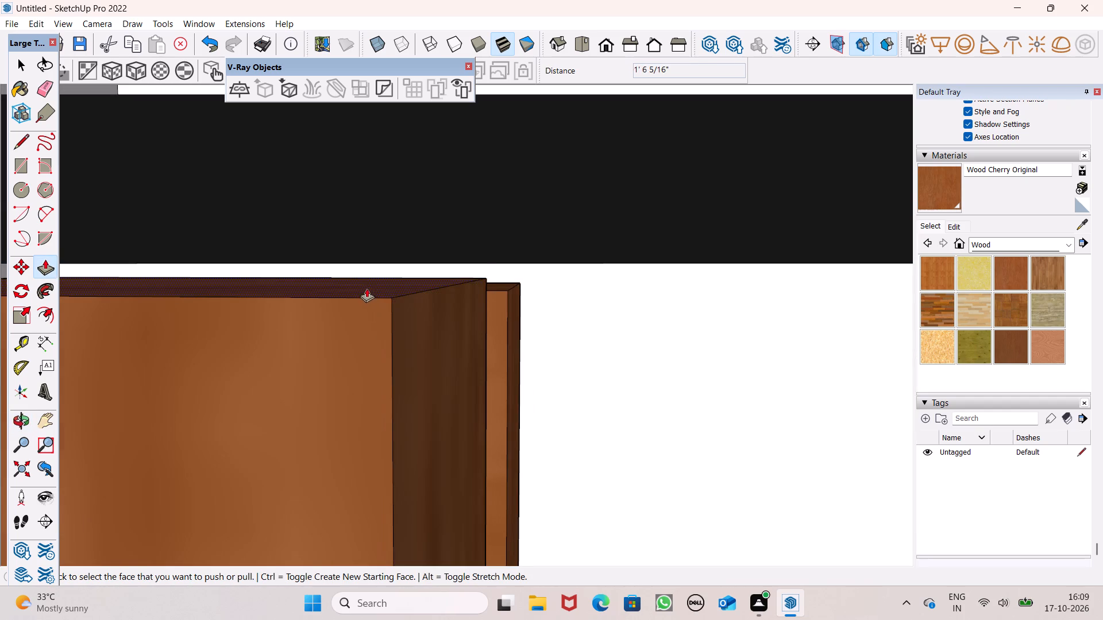
left_click_drag(367, 289, 373, 247)
middle_click_drag(457, 311, 390, 290)
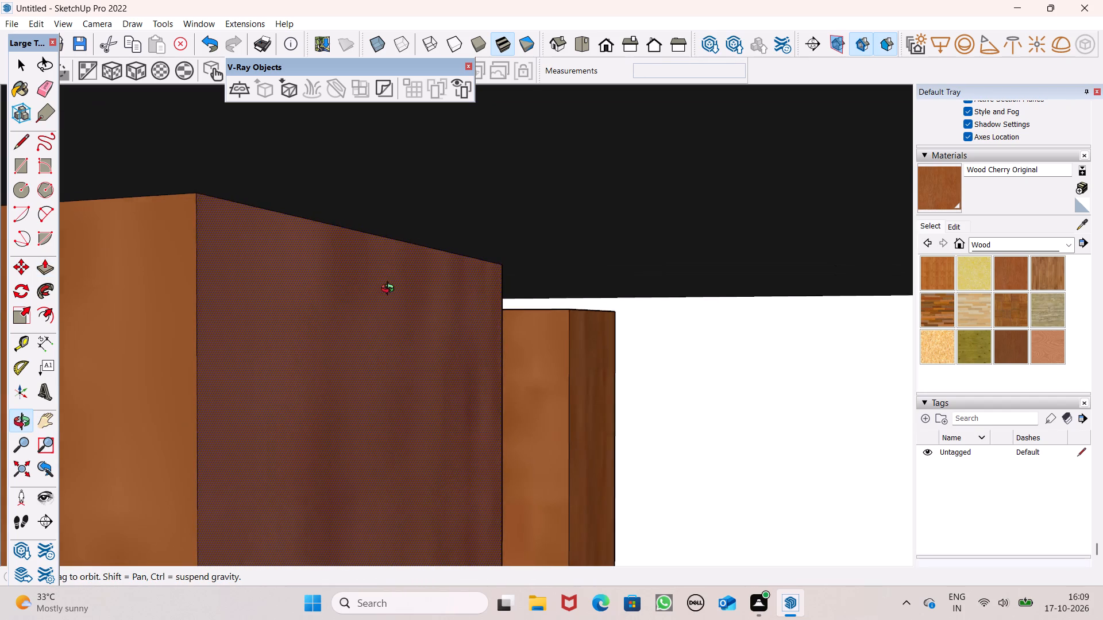
middle_click_drag(390, 290, 389, 292)
scroll(538, 288, "up", 7)
left_click_drag(543, 338, 543, 279)
Examine where the raised posts meet the overhead slab, and view the house from the front.
middle_click_drag(553, 341, 599, 374)
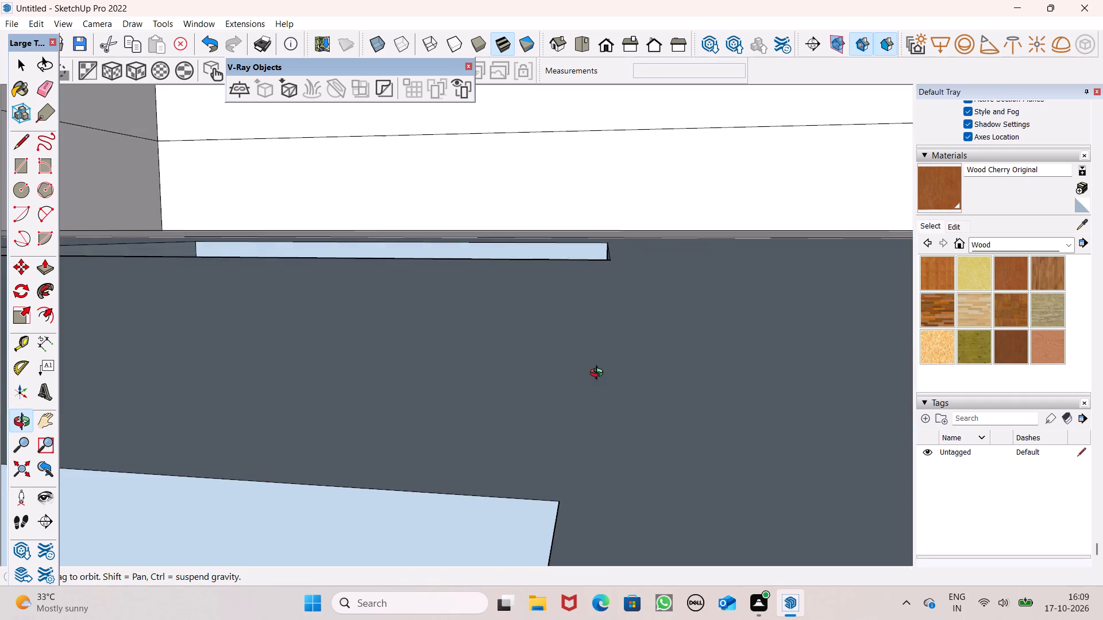
middle_click_drag(599, 374, 600, 364)
scroll(601, 347, "up", 1)
scroll(575, 256, "down", 17)
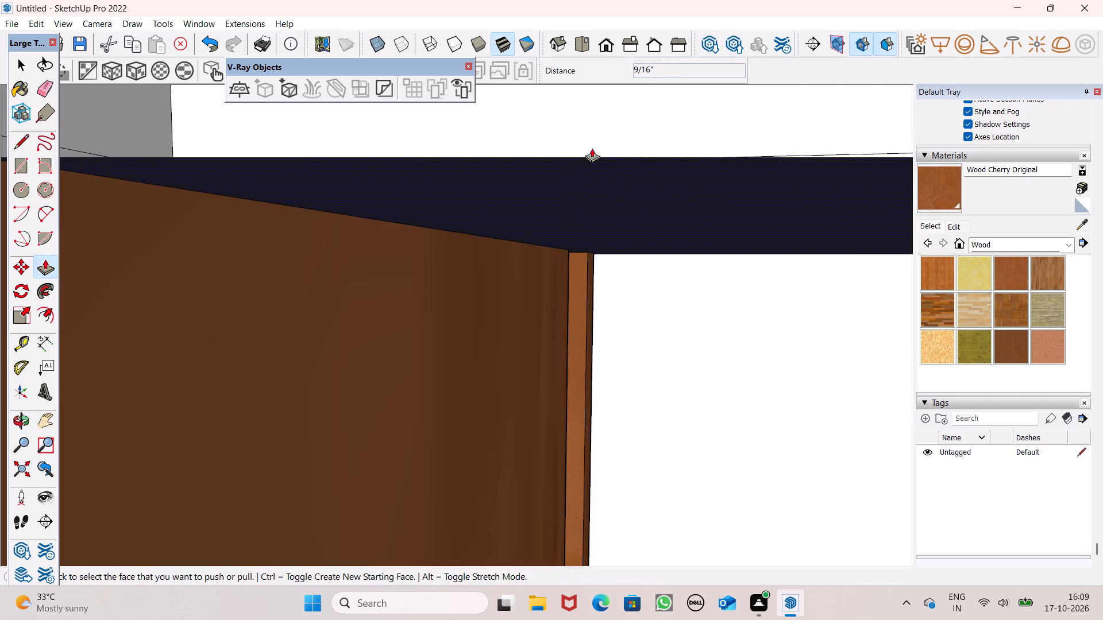
left_click(606, 48)
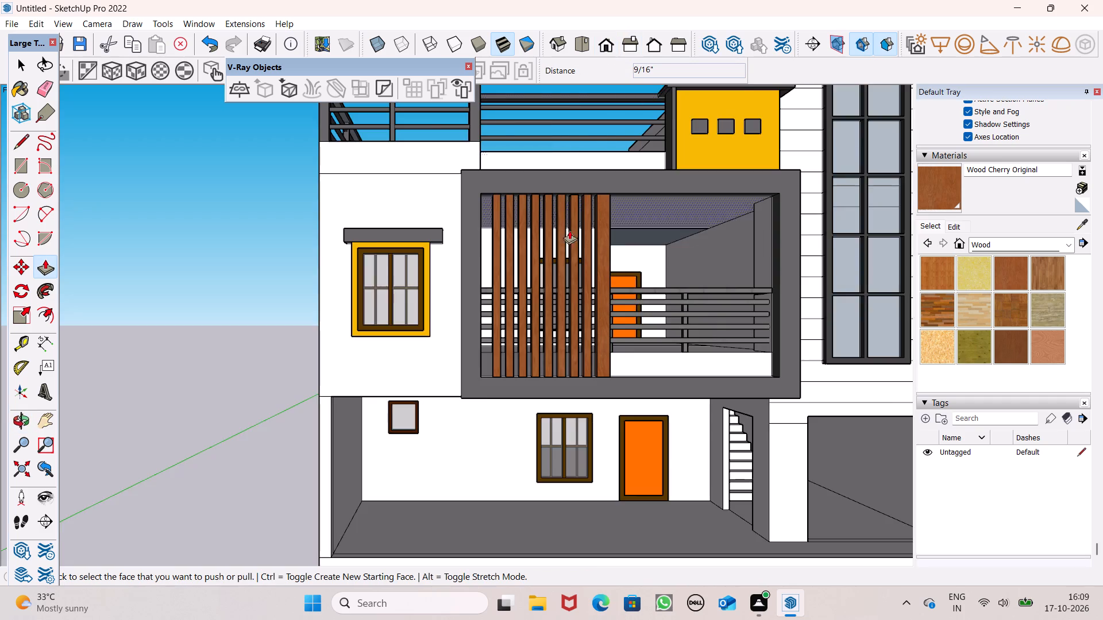
scroll(569, 239, "down", 4)
Pull up the top of the middle post of the side balcony's row to the slab's underside, by 6 3/4".
middle_click_drag(589, 263, 144, 348)
scroll(419, 306, "up", 4)
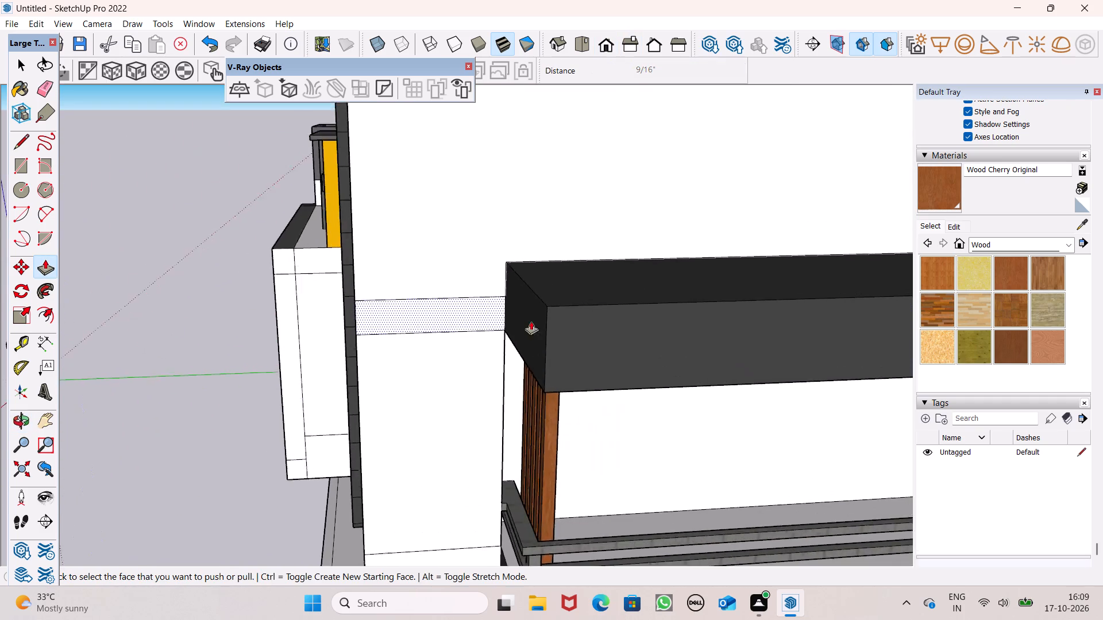
middle_click_drag(620, 374, 645, 310)
scroll(586, 299, "up", 14)
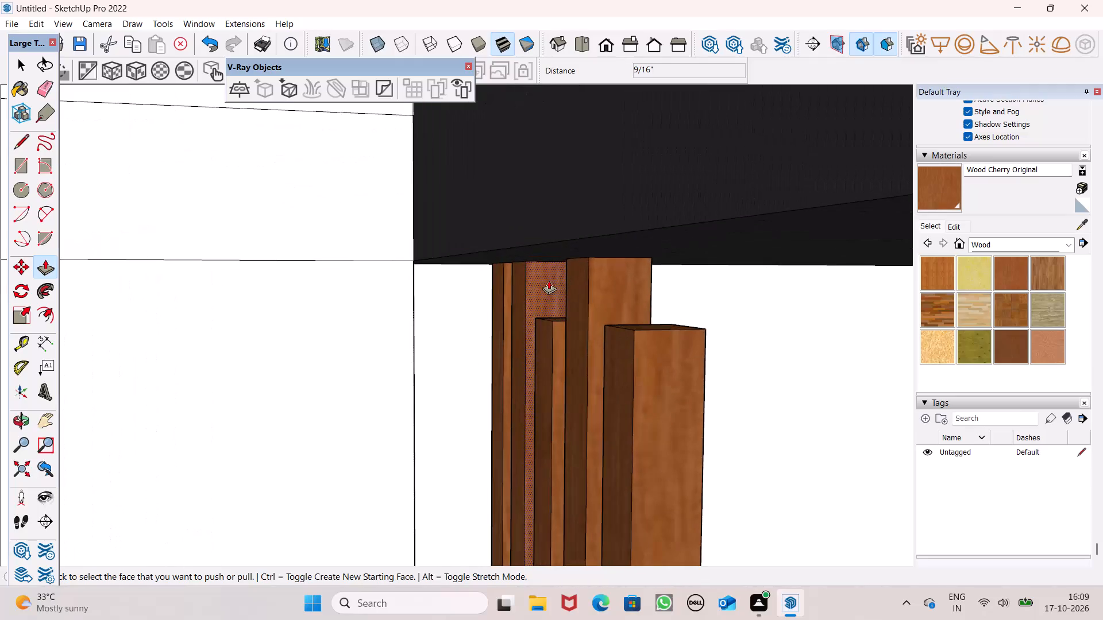
scroll(550, 284, "up", 7)
left_click_drag(570, 373, 553, 272)
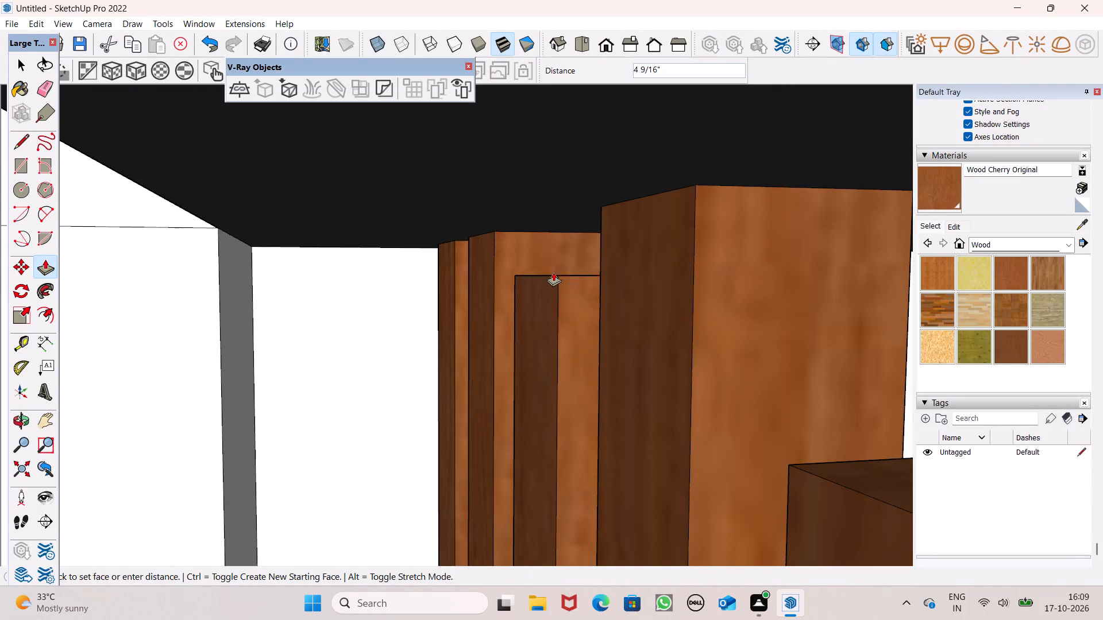
left_click_drag(553, 272, 551, 220)
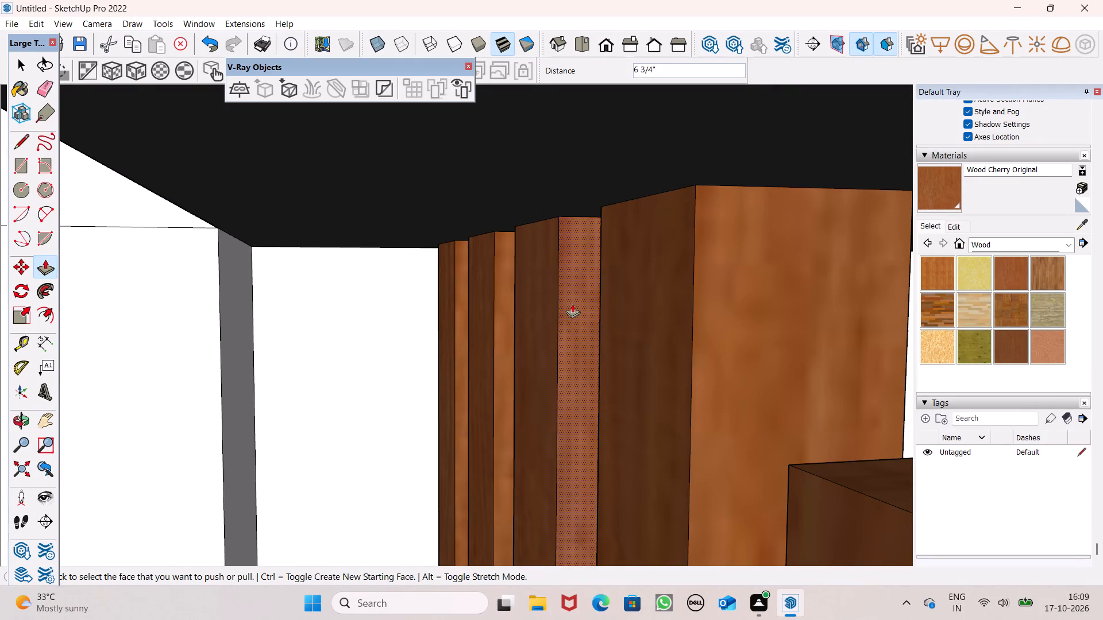
Pull up the top of the last short post, at the outer end of the balcony's row, to the slab's underside, by about 6 7/16".
scroll(572, 304, "down", 6)
left_click_drag(724, 375, 730, 288)
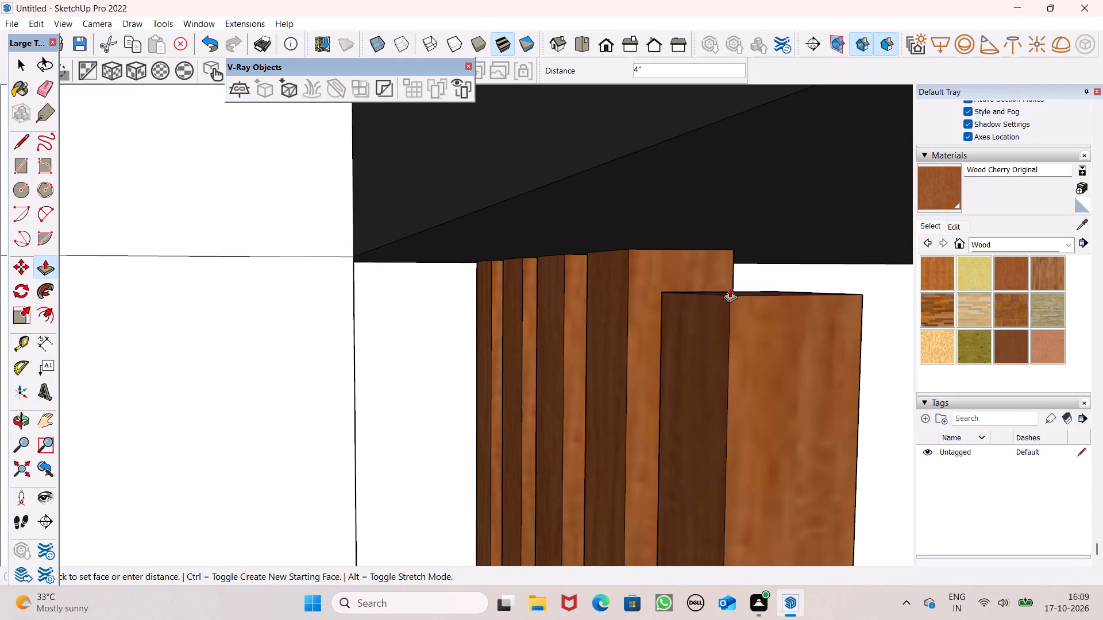
left_click_drag(730, 288, 731, 240)
Examine the tops of the side balcony's posts below the slab, and view the house from the side, rear and front.
scroll(520, 356, "down", 4)
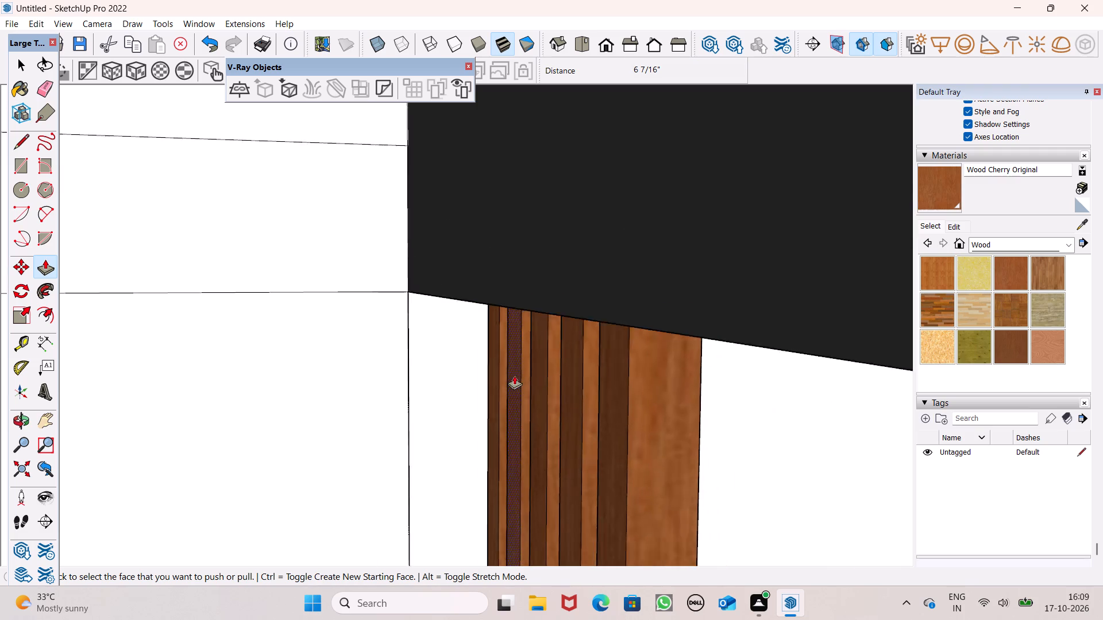
scroll(514, 375, "down", 7)
middle_click_drag(547, 406, 434, 342)
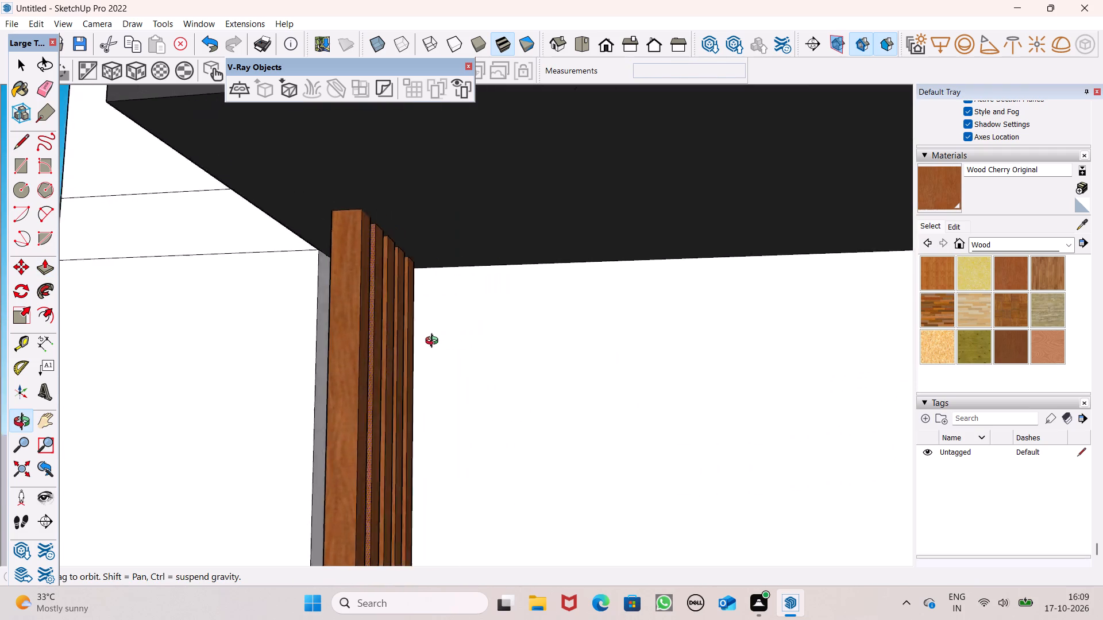
middle_click_drag(434, 342, 467, 367)
scroll(563, 304, "down", 13)
key("space")
left_click(333, 309)
scroll(333, 313, "down", 2)
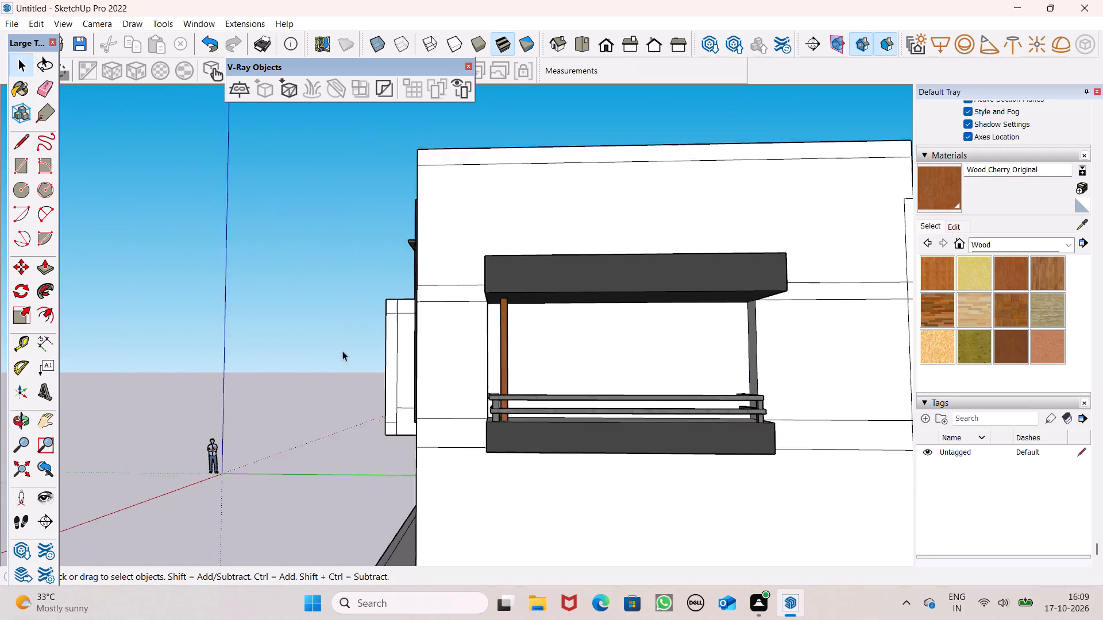
scroll(342, 351, "down", 2)
middle_click_drag(557, 445, 860, 503)
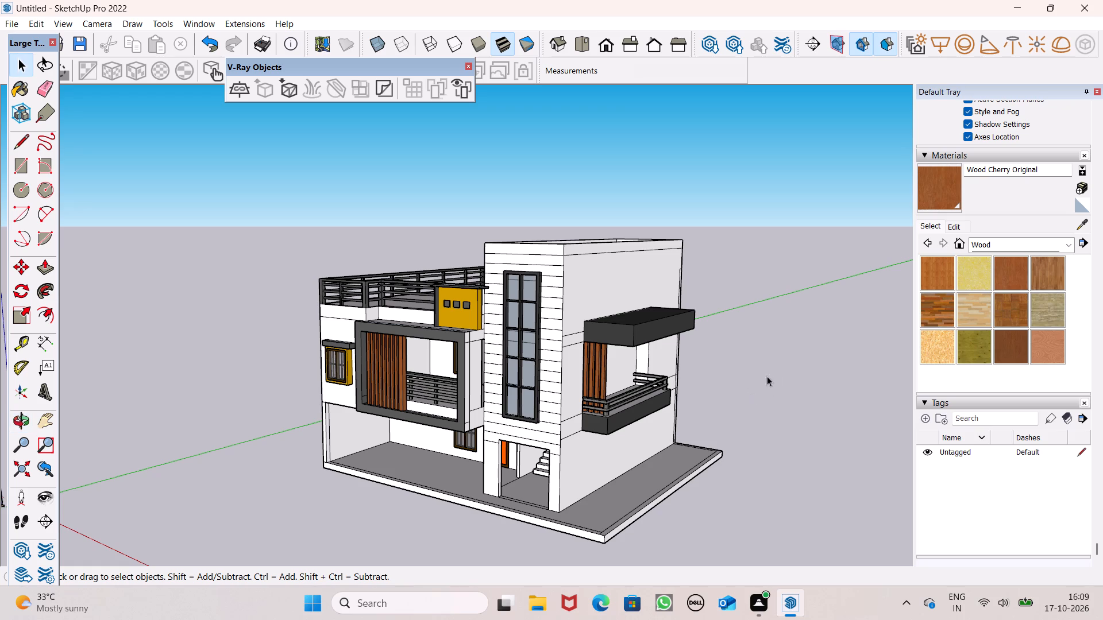
middle_click_drag(762, 379, 322, 392)
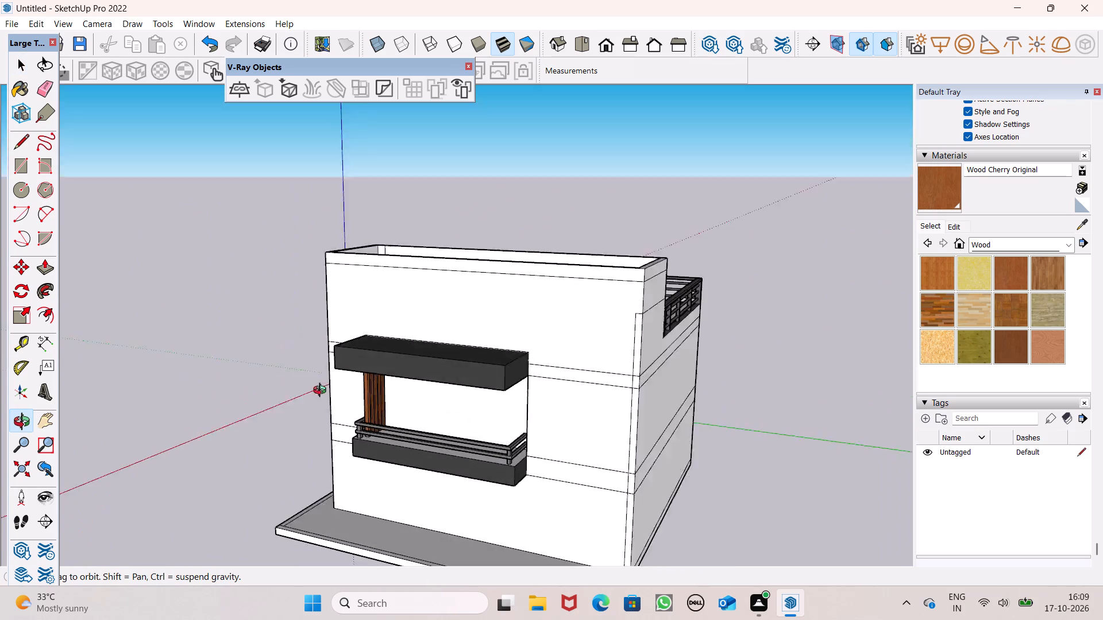
middle_click_drag(322, 392, 402, 383)
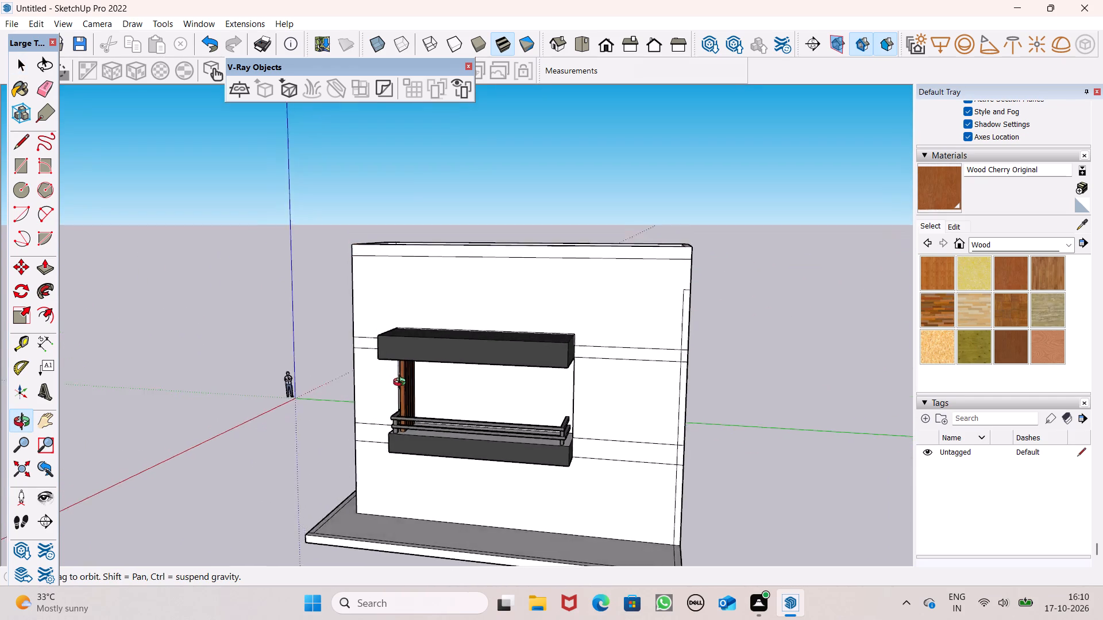
middle_click_drag(402, 383, 888, 408)
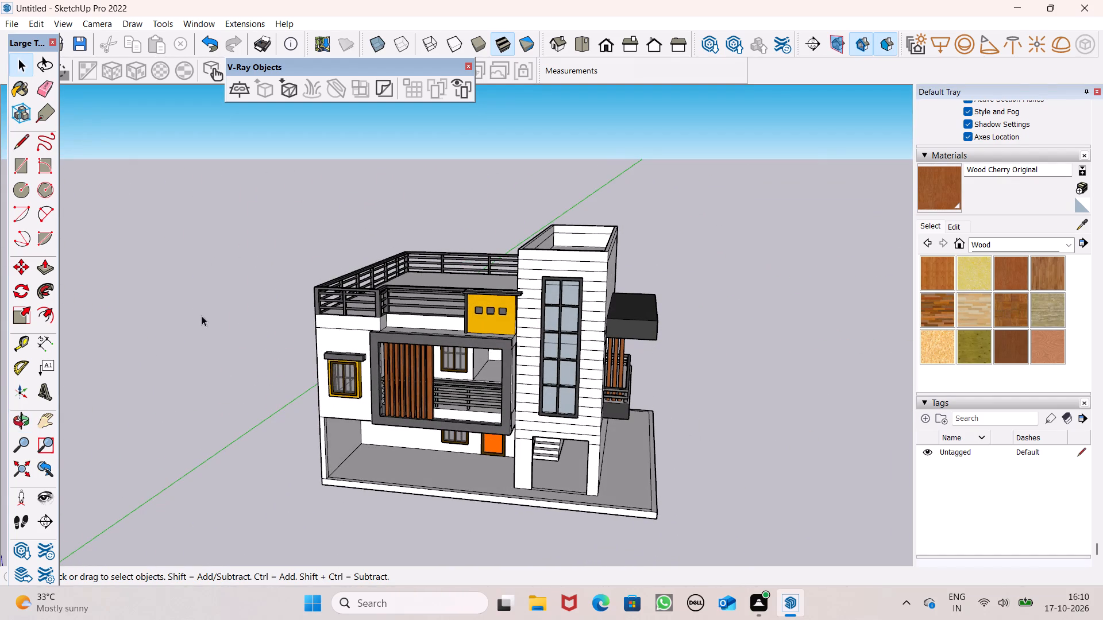
Draw a 9" line across the border strip along the plot's front edge, in front of the framed balcony, to split the strip.
left_click(24, 145)
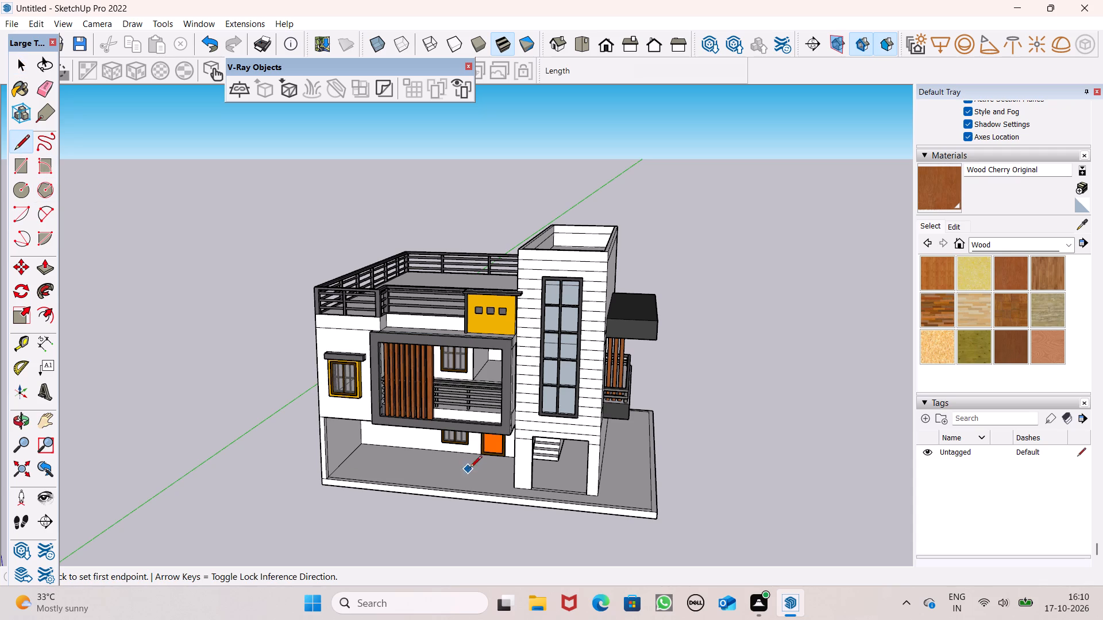
middle_click_drag(567, 607, 584, 619)
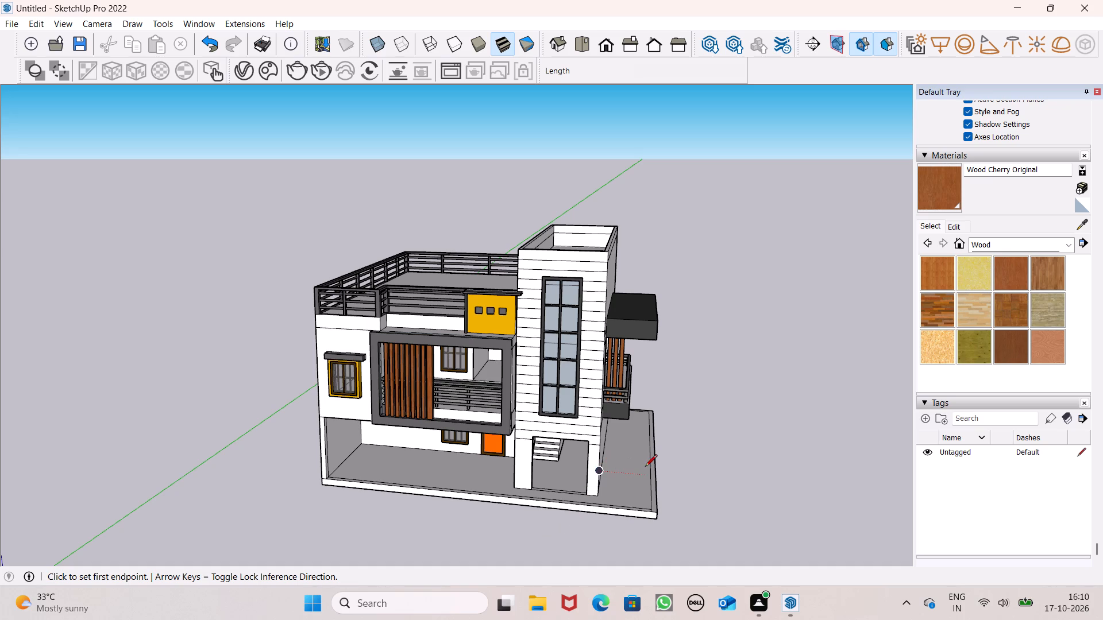
middle_click_drag(476, 557, 502, 567)
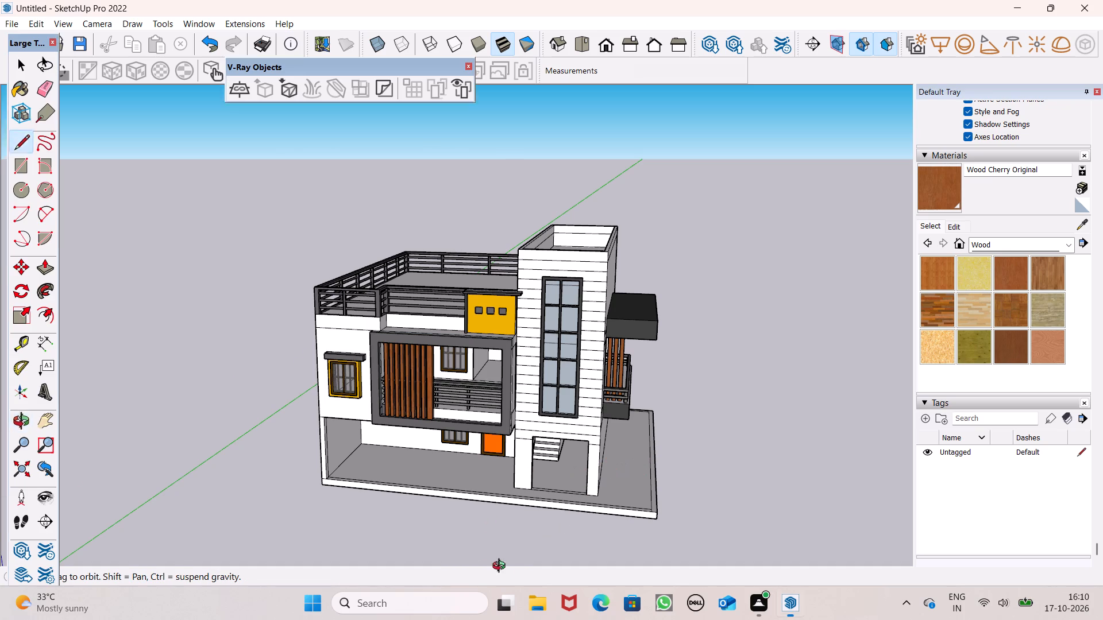
middle_click_drag(502, 567, 570, 609)
scroll(506, 483, "up", 7)
scroll(495, 498, "down", 1)
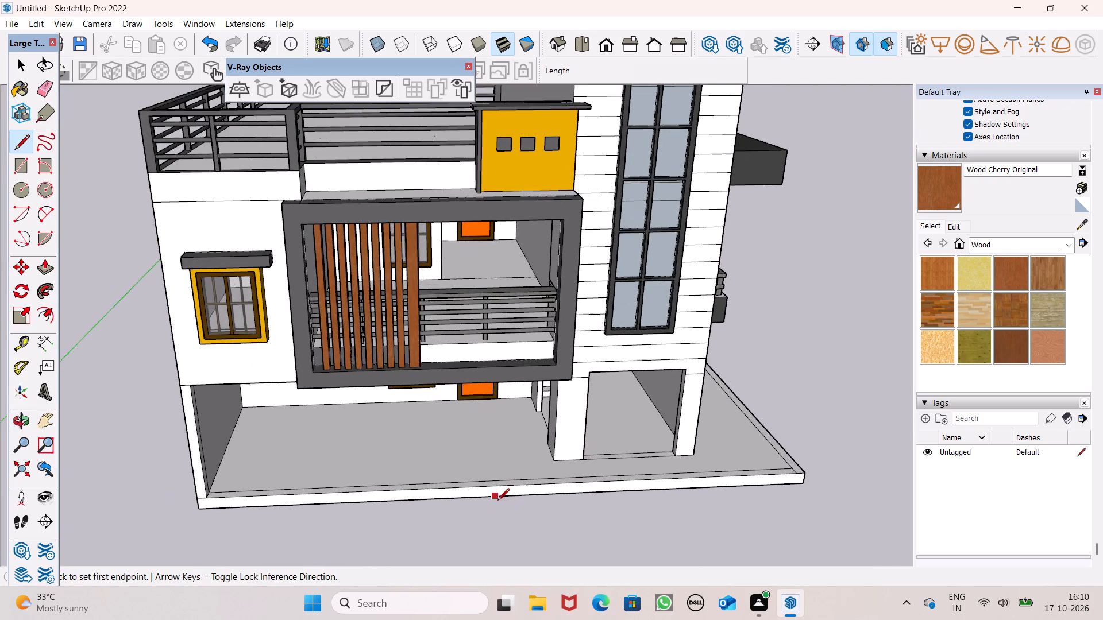
middle_click_drag(512, 516, 499, 583)
scroll(538, 521, "up", 1)
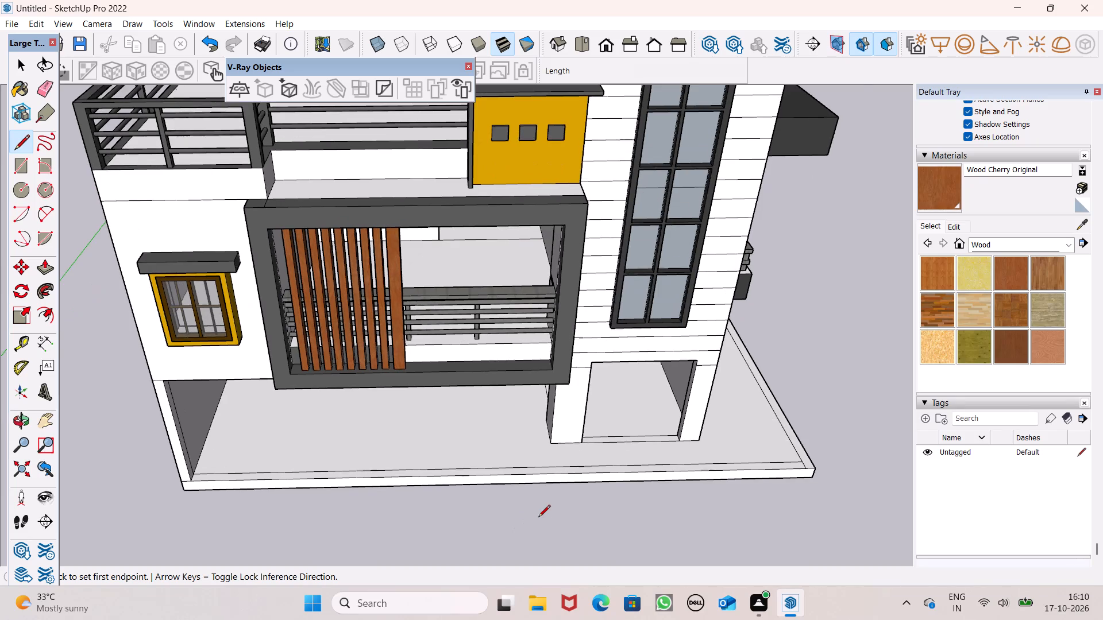
scroll(535, 502, "up", 6)
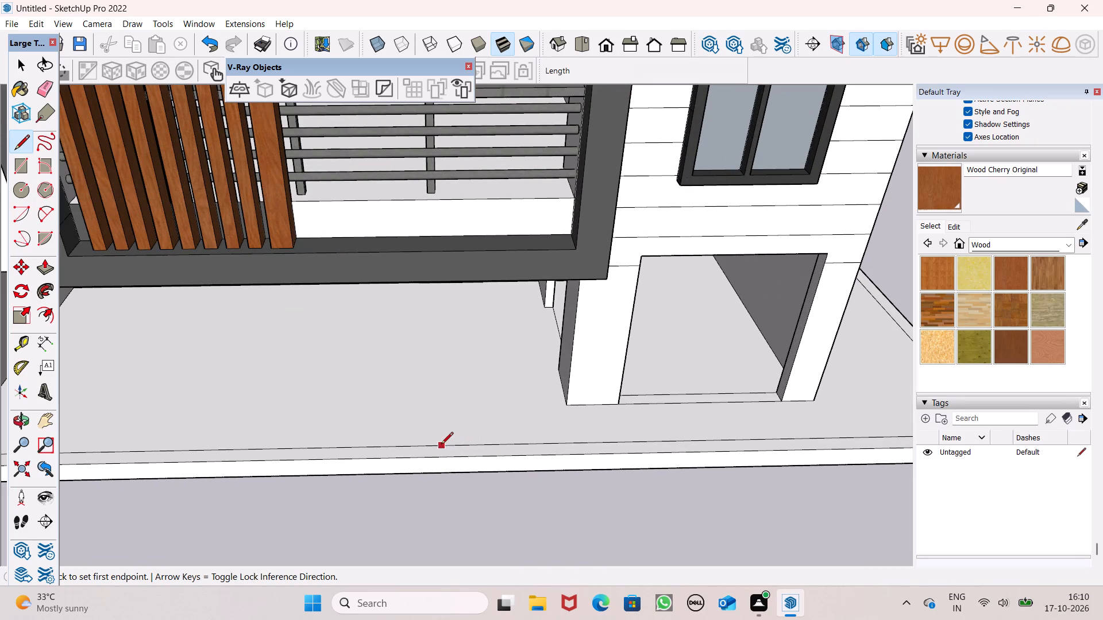
scroll(465, 443, "down", 2)
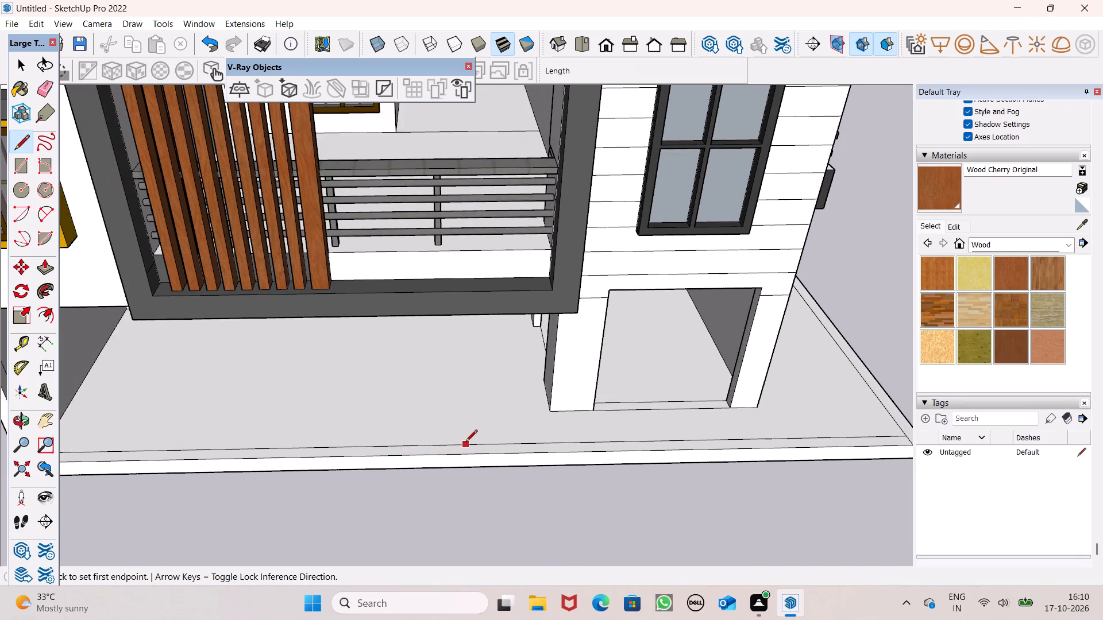
scroll(564, 436, "down", 5)
scroll(495, 441, "up", 6)
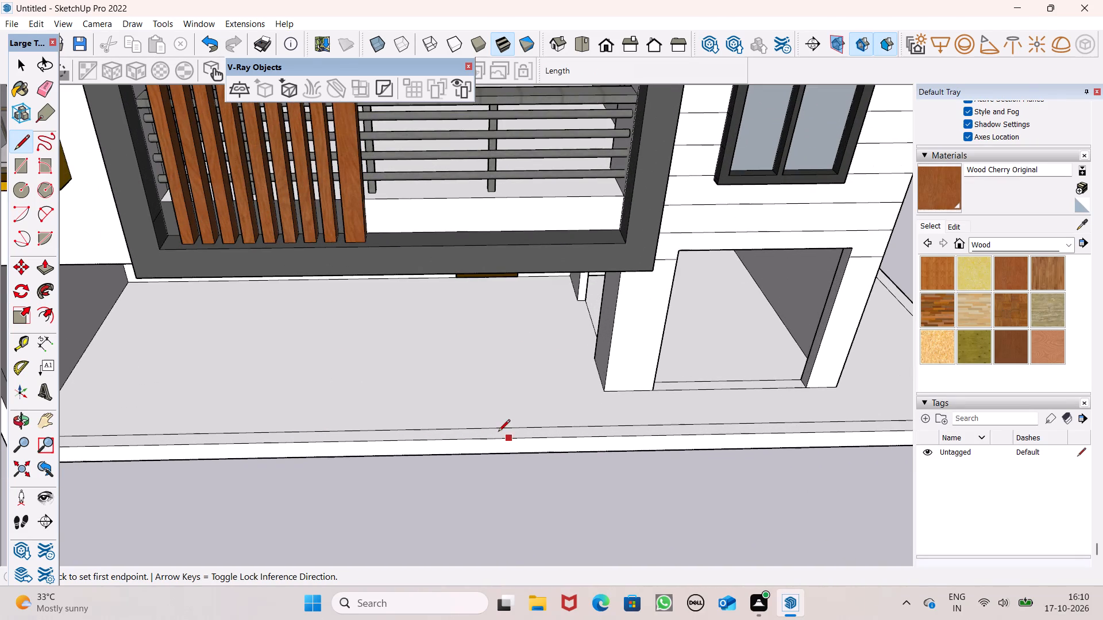
left_click(485, 431)
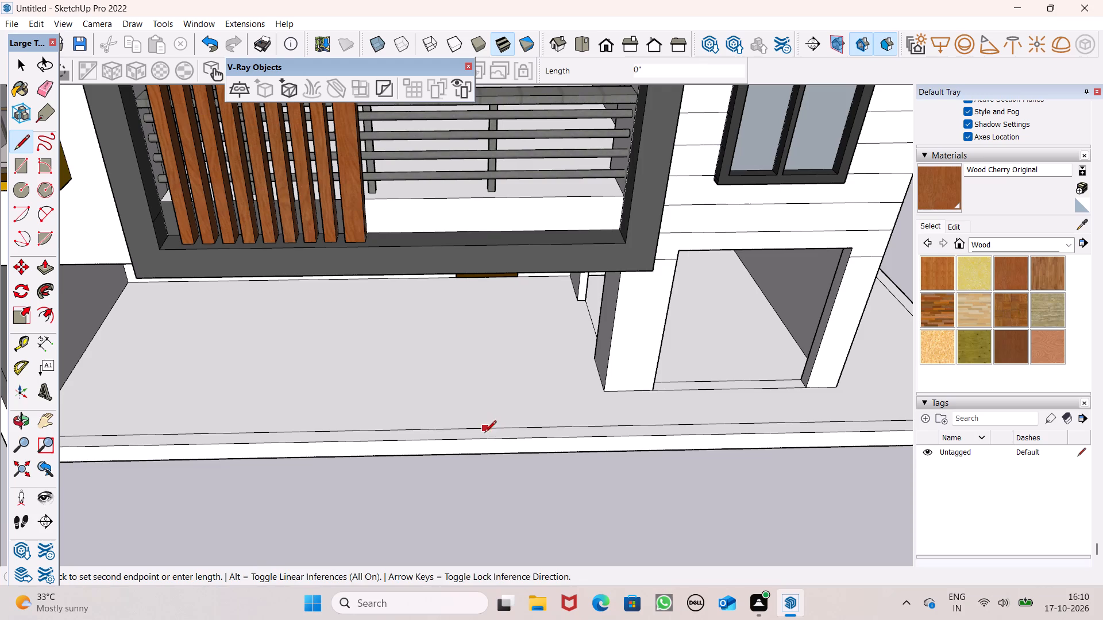
left_click(484, 443)
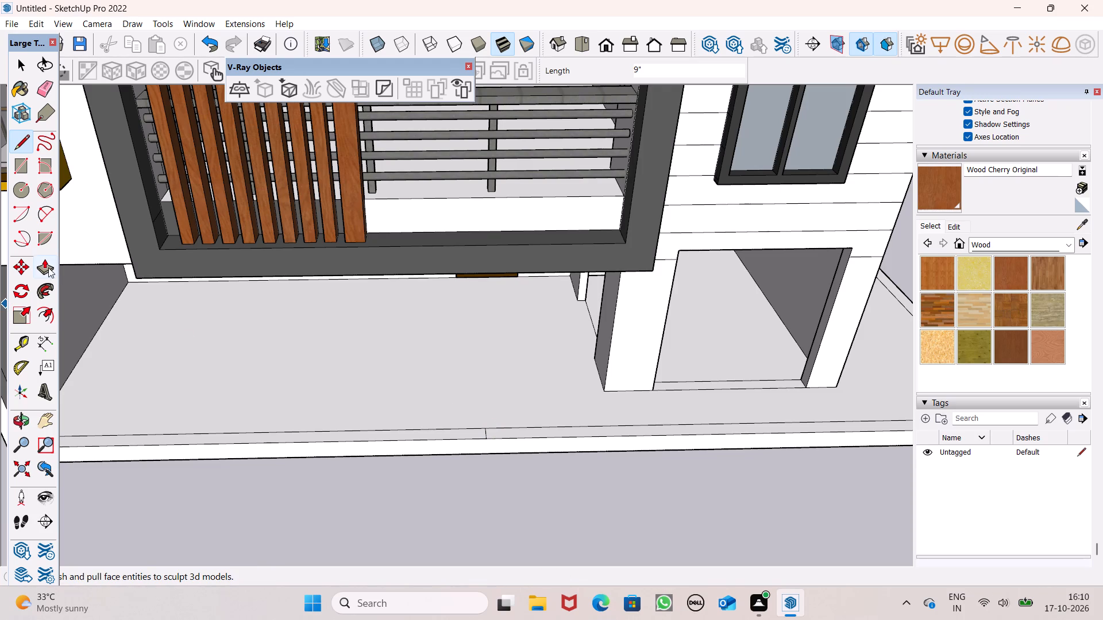
Pull the part of the front border strip on the stair tower's side of the dividing line up 6' as a boundary wall.
left_click(48, 266)
left_click_drag(569, 434, 573, 392)
type("6'")
left_click_drag(573, 392, 573, 392)
key("Return")
Pull the plot's border strip along the side balcony's side of the house up 6' as a boundary wall.
scroll(565, 402, "down", 4)
middle_click_drag(596, 455, 519, 294)
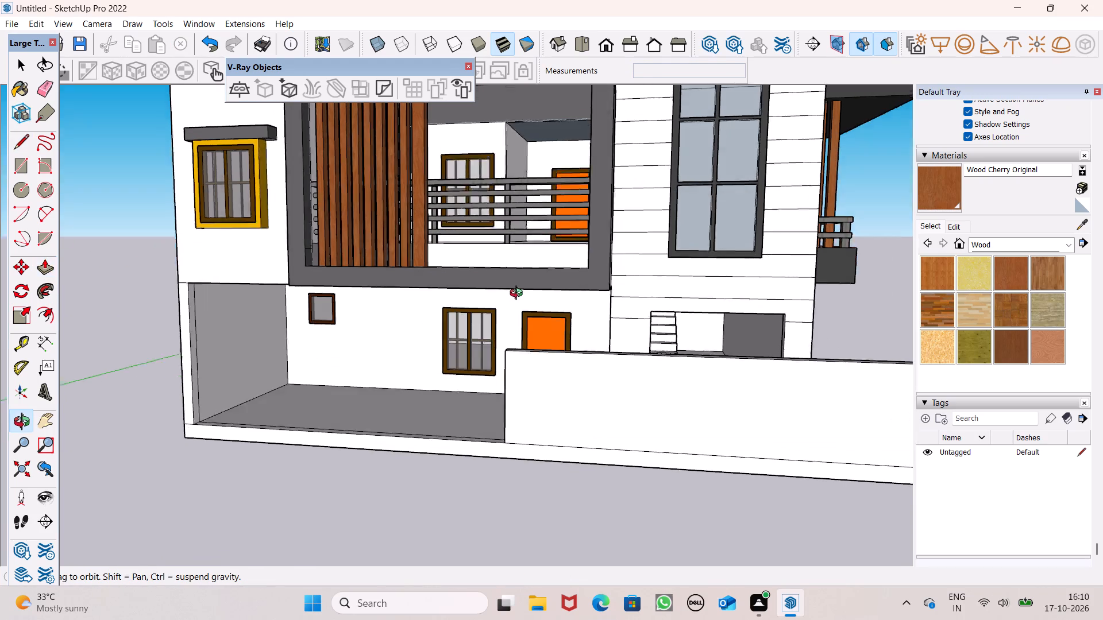
middle_click_drag(519, 294, 519, 293)
scroll(508, 332, "down", 6)
middle_click_drag(653, 426, 216, 520)
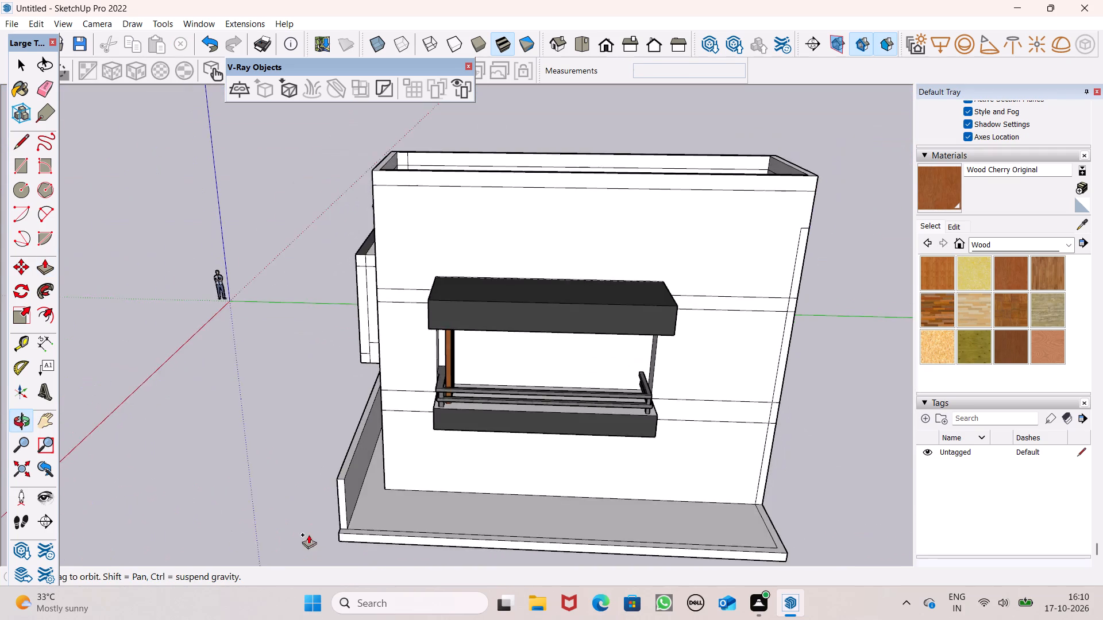
scroll(371, 526, "up", 4)
left_click_drag(327, 536, 322, 481)
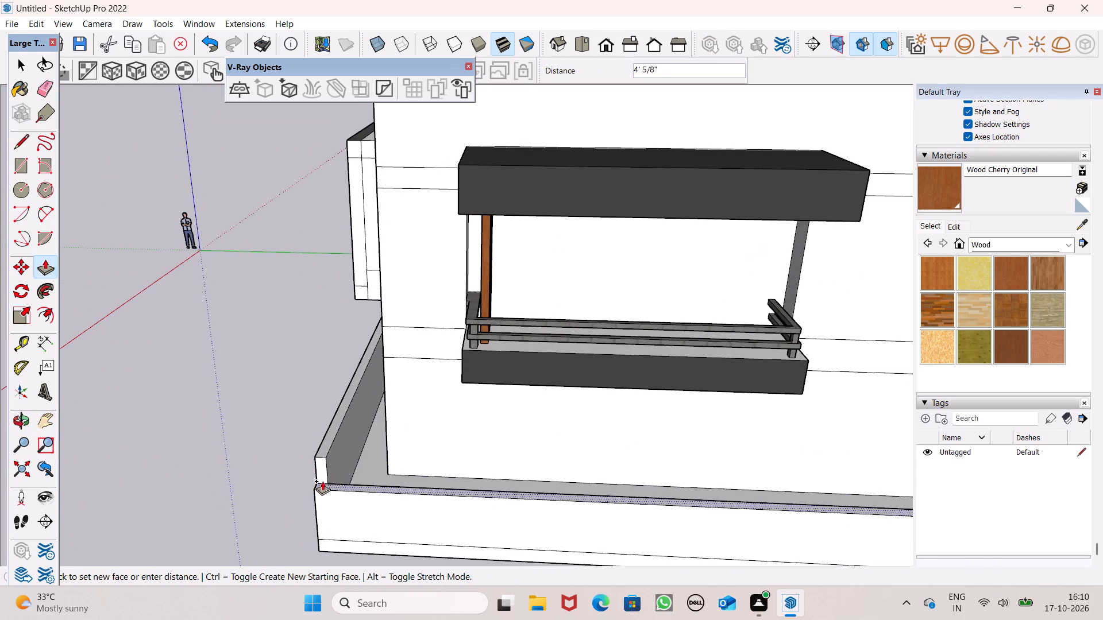
left_click_drag(322, 481, 319, 451)
key("6")
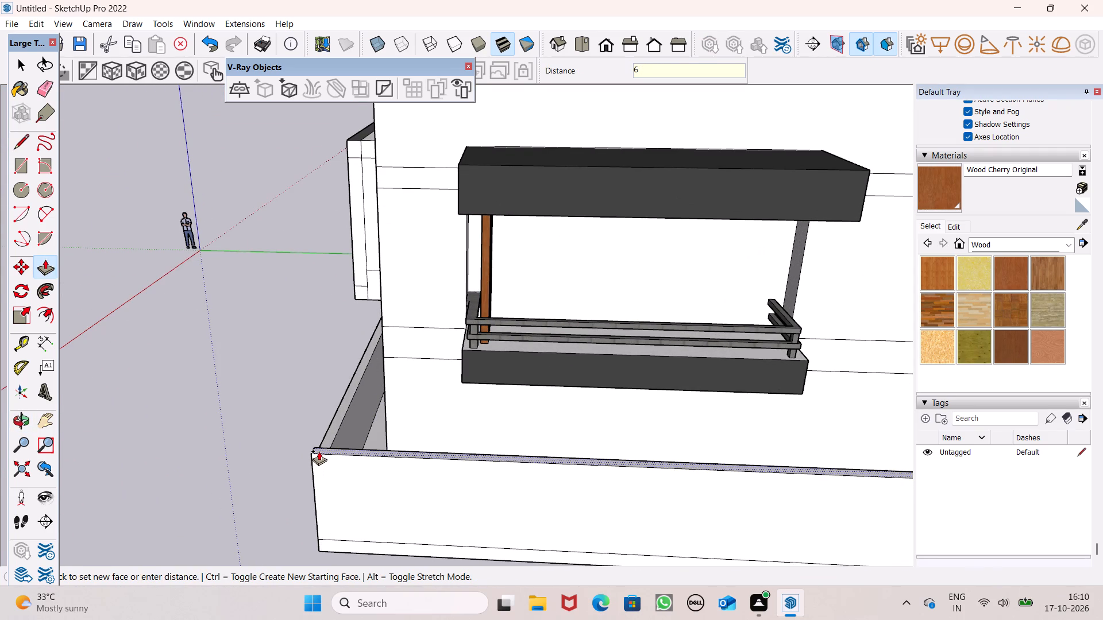
left_click_drag(319, 451, 319, 450)
key("apostrophe")
key("Return")
Erase the seam lines on the front face and top where the front and side boundary walls meet at the corner.
scroll(341, 480, "down", 1)
middle_click_drag(305, 510, 415, 538)
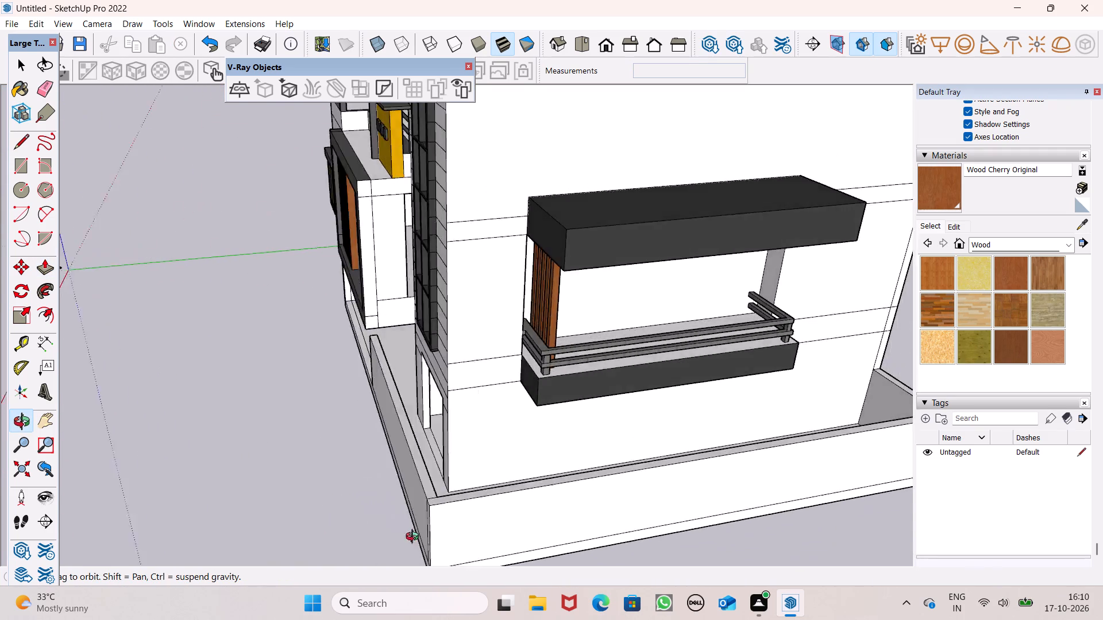
middle_click_drag(415, 538, 793, 448)
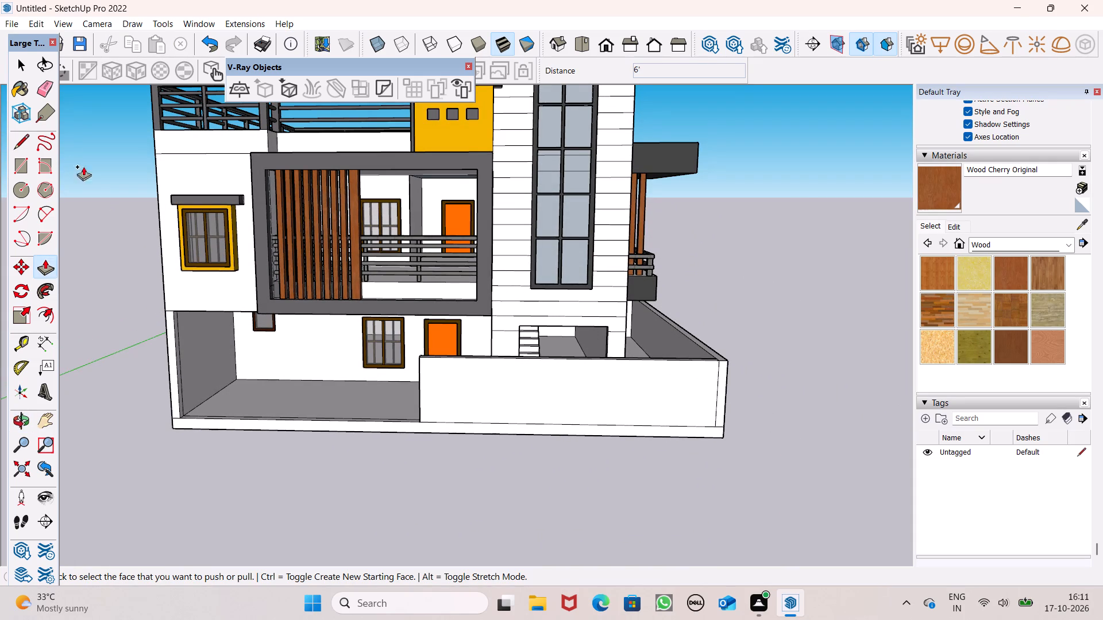
left_click(52, 87)
scroll(596, 281, "up", 5)
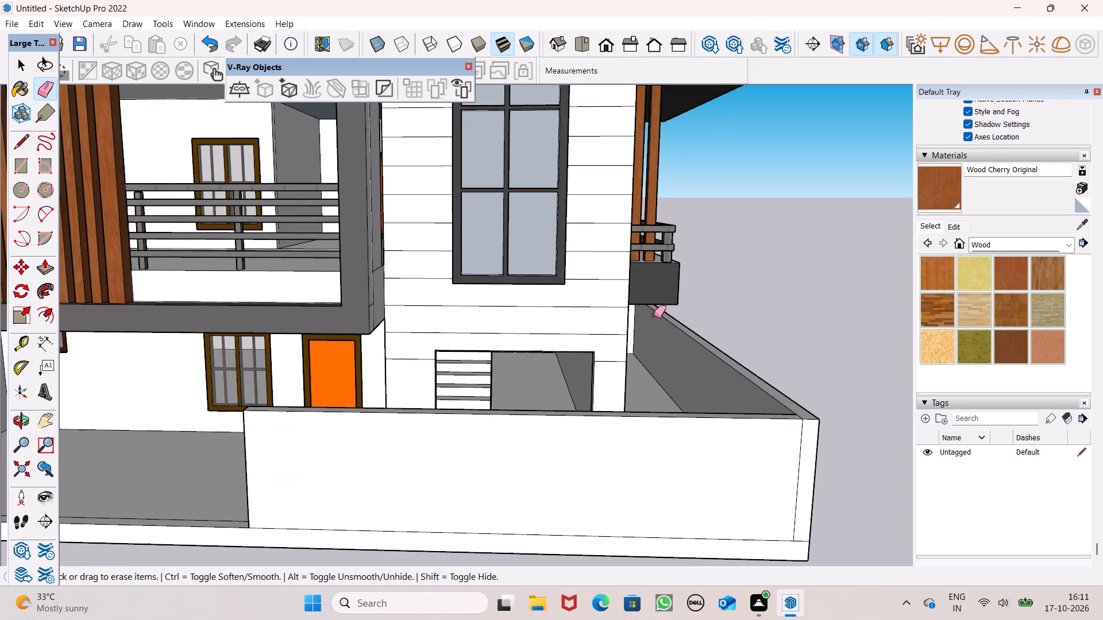
scroll(782, 352, "down", 3)
left_click(795, 431)
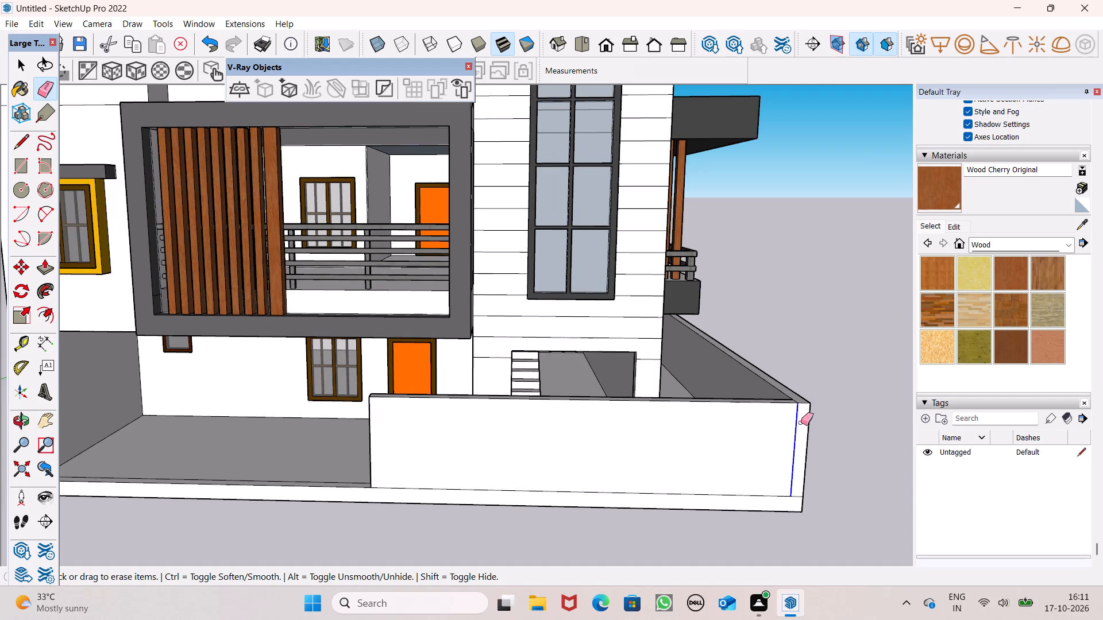
middle_click_drag(805, 427, 819, 523)
scroll(830, 496, "up", 6)
left_click_drag(742, 429, 750, 429)
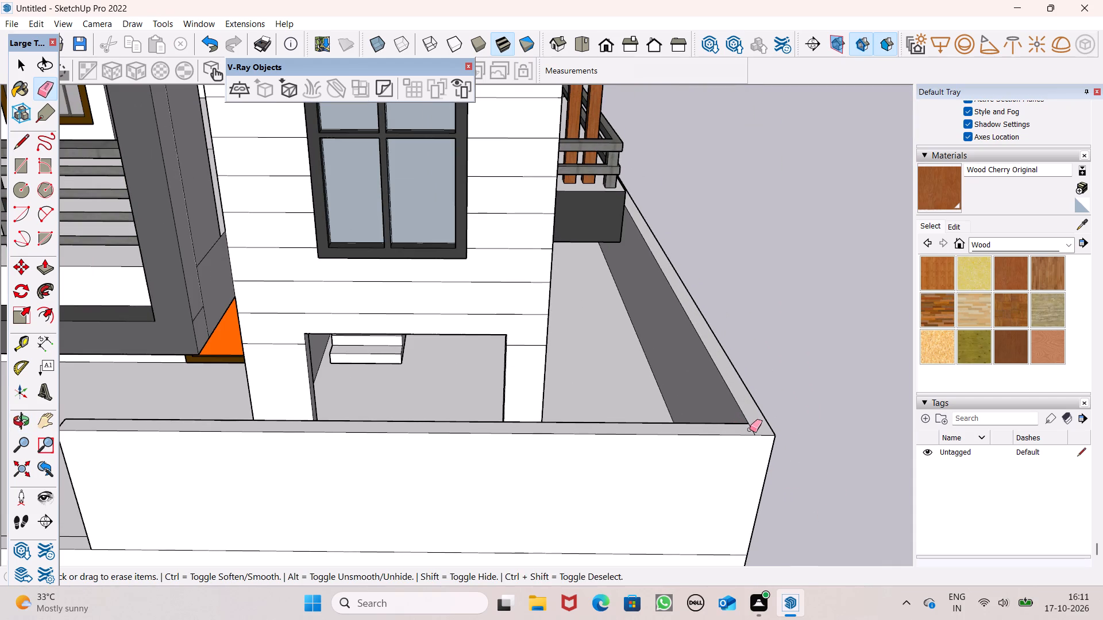
left_click_drag(750, 429, 751, 428)
Draw a rectangular outline about 9' 2 3/4" wide and 4' 11" high on the front boundary wall's face, near its free end, rising from the base line.
scroll(757, 376, "down", 5)
middle_click_drag(676, 410, 672, 265)
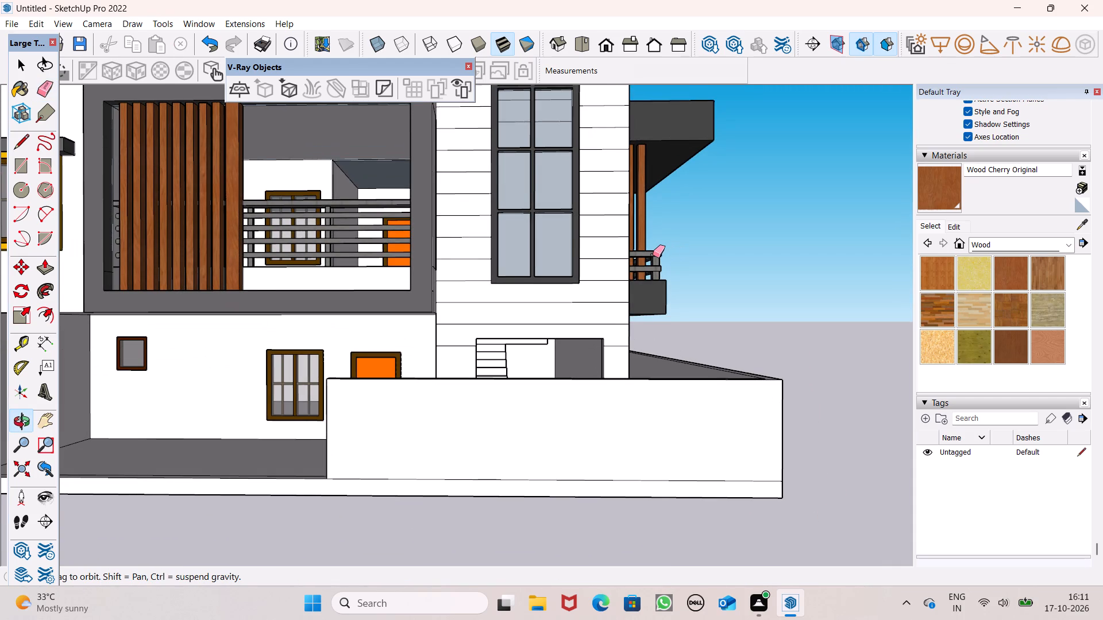
scroll(653, 255, "down", 1)
middle_click_drag(613, 346, 628, 376)
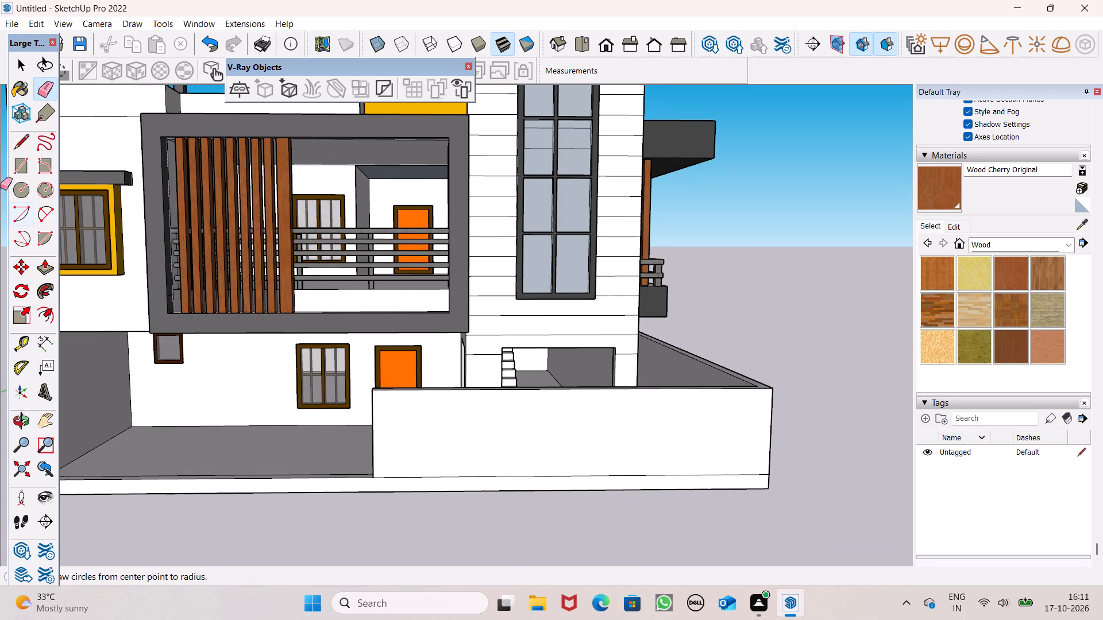
left_click(21, 146)
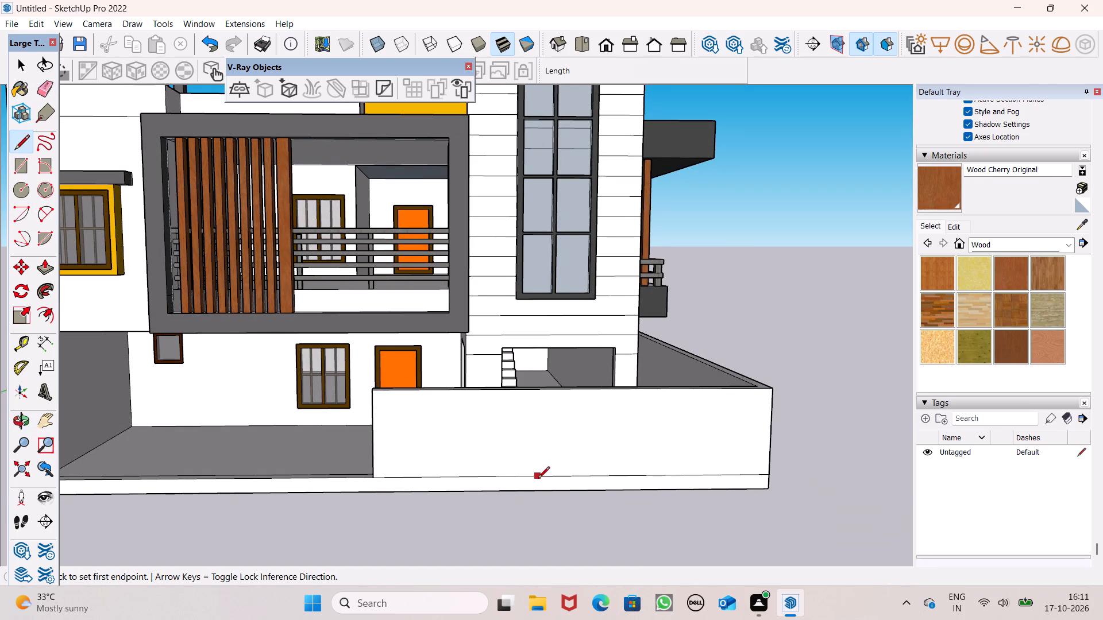
scroll(538, 480, "up", 5)
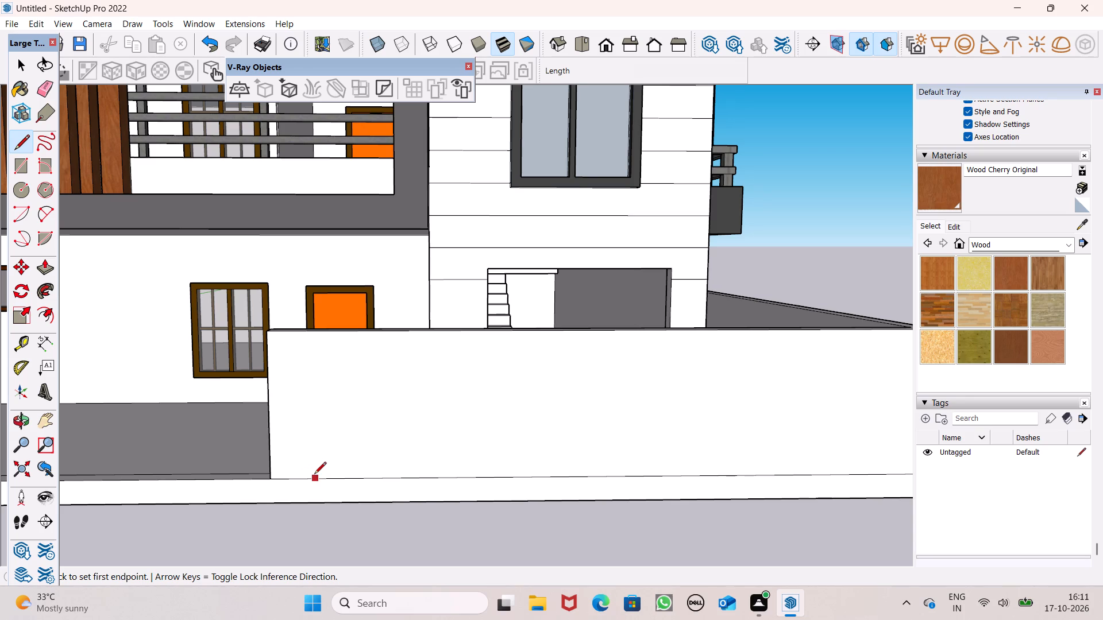
left_click_drag(309, 475, 321, 449)
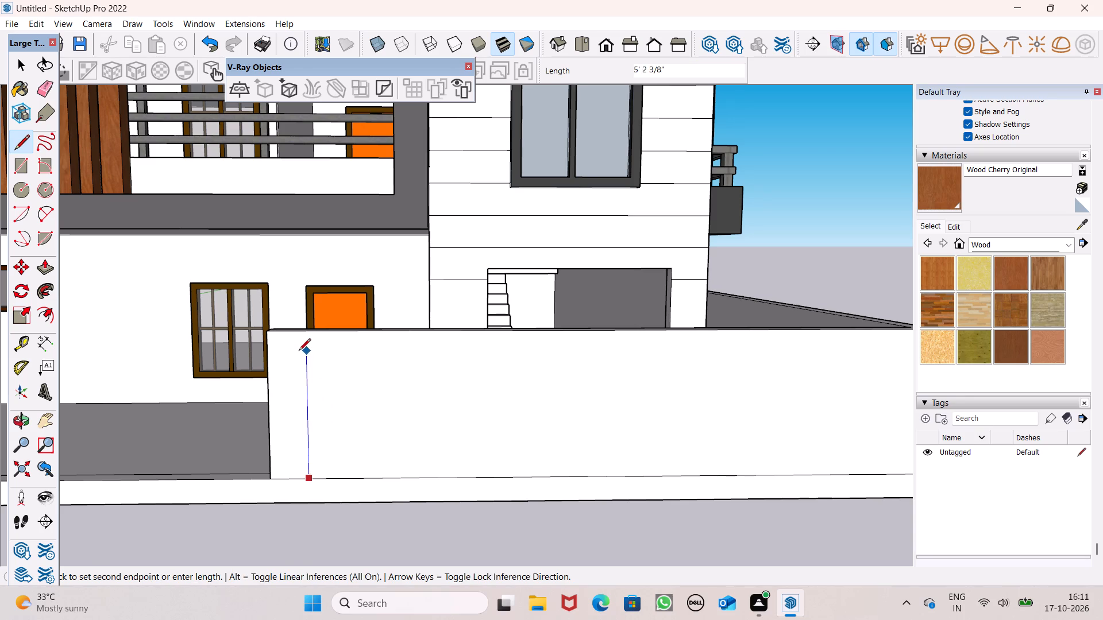
left_click(306, 358)
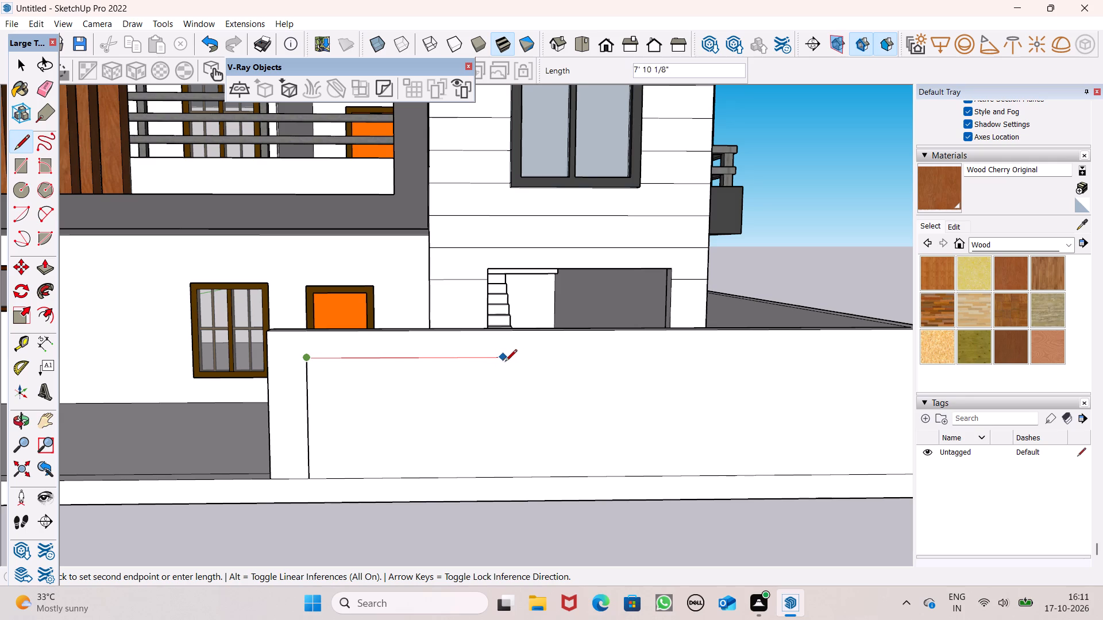
left_click(539, 362)
left_click(543, 472)
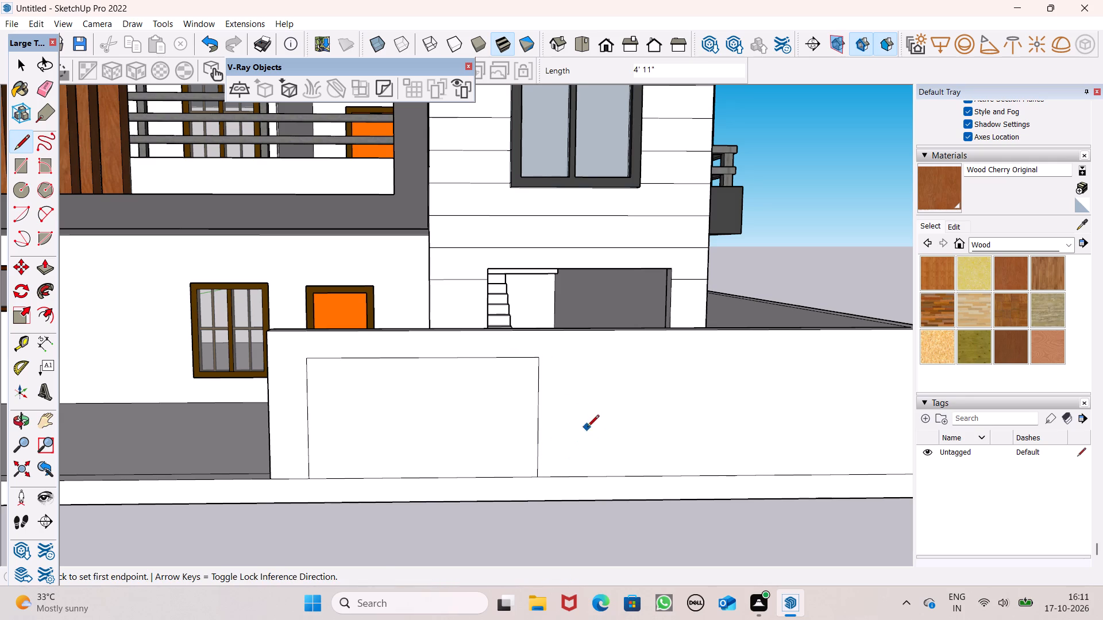
Draw a 6' vertical line on the front boundary wall's face, from base line to top edge, just past the outline toward the corner.
left_click_drag(569, 476, 571, 445)
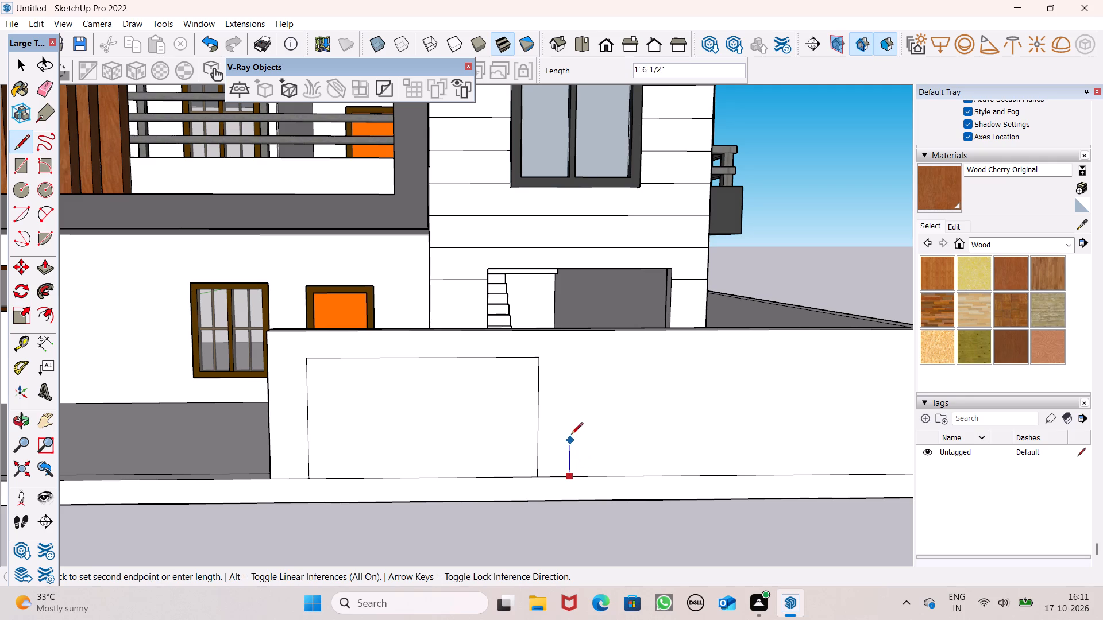
left_click(568, 332)
Draw a full-height vertical strip about 9 3/4" wide and 6' high on the front wall's face, between the vertical line and the corner.
scroll(79, 354, "down", 1)
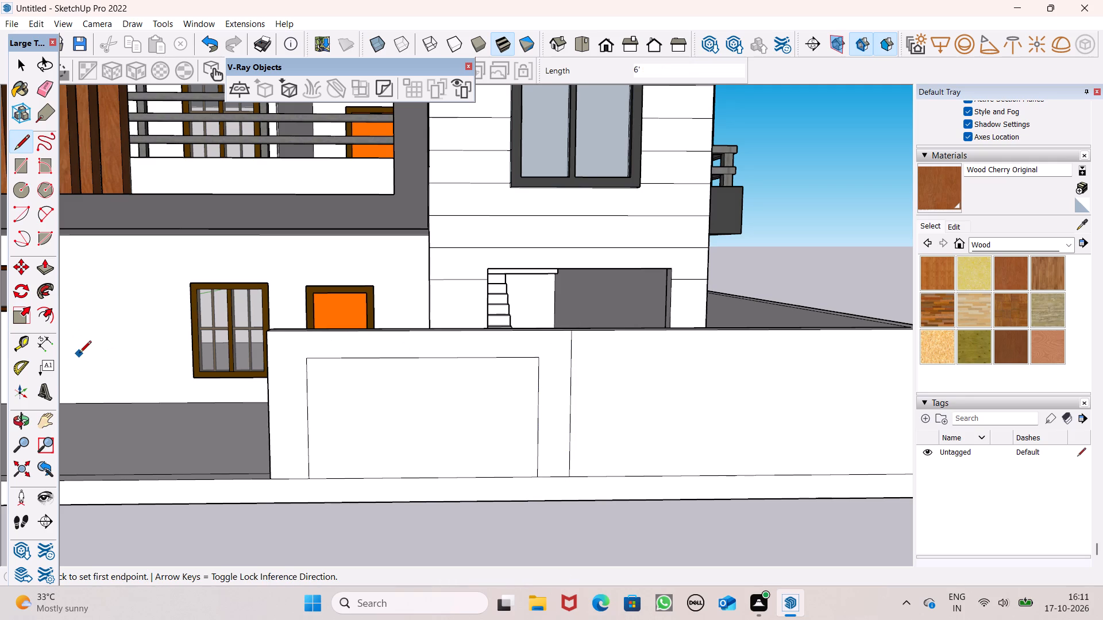
scroll(79, 354, "down", 2)
scroll(238, 364, "down", 1)
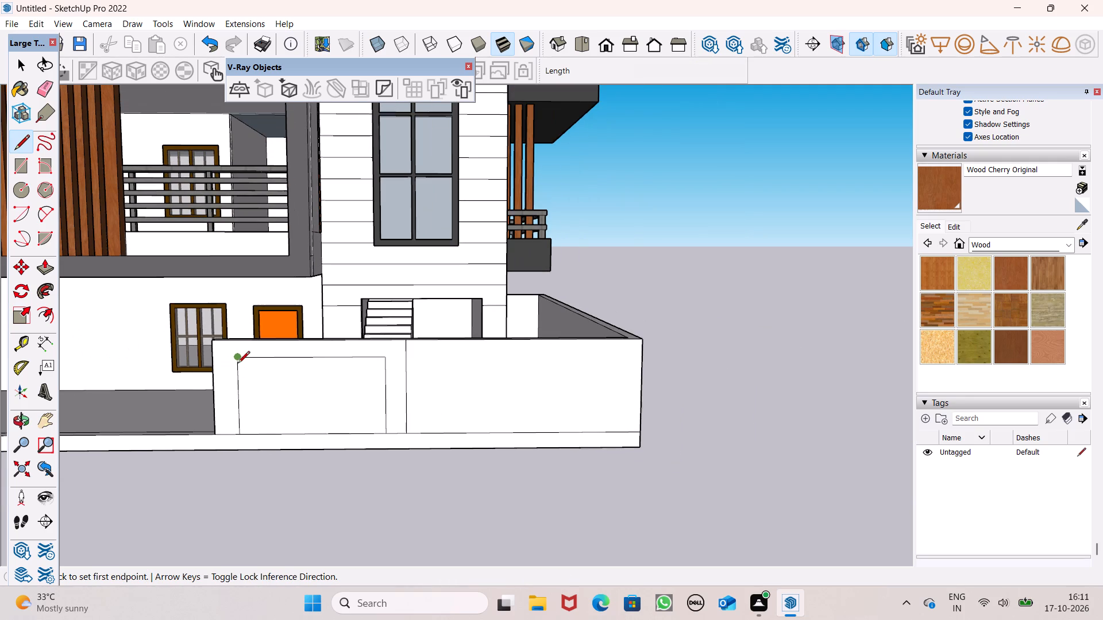
left_click(24, 162)
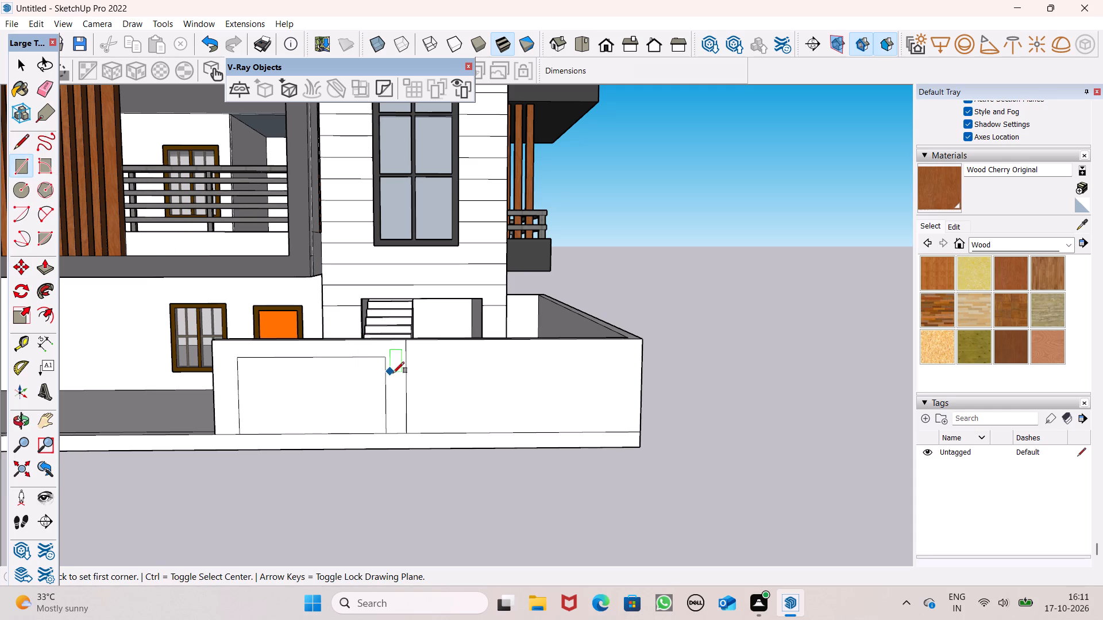
middle_click_drag(553, 405, 577, 391)
scroll(539, 356, "up", 3)
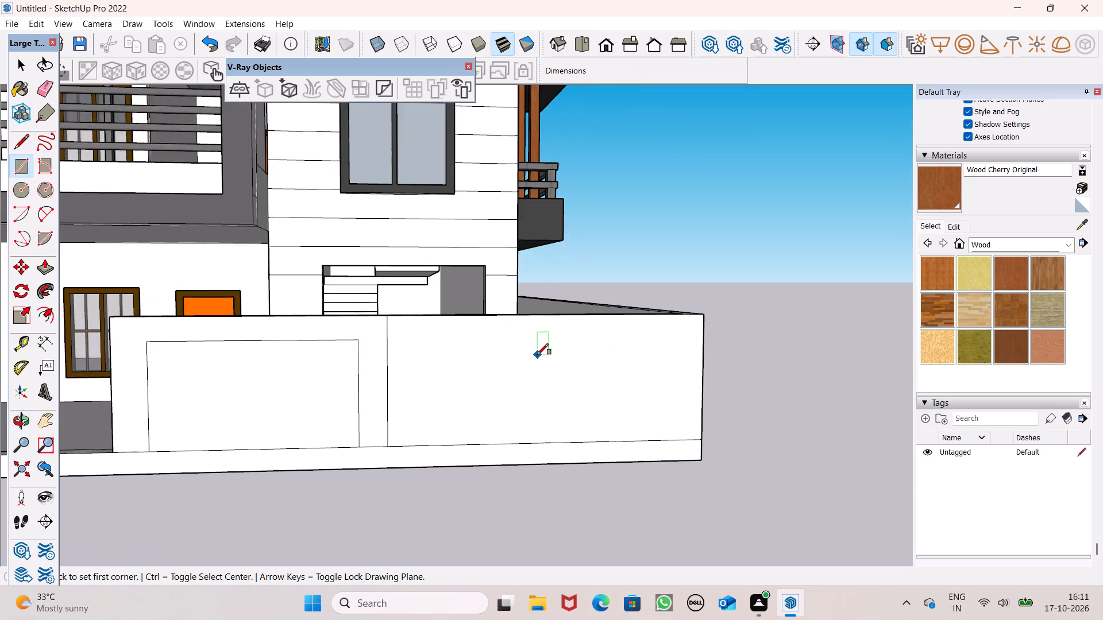
scroll(537, 355, "up", 4)
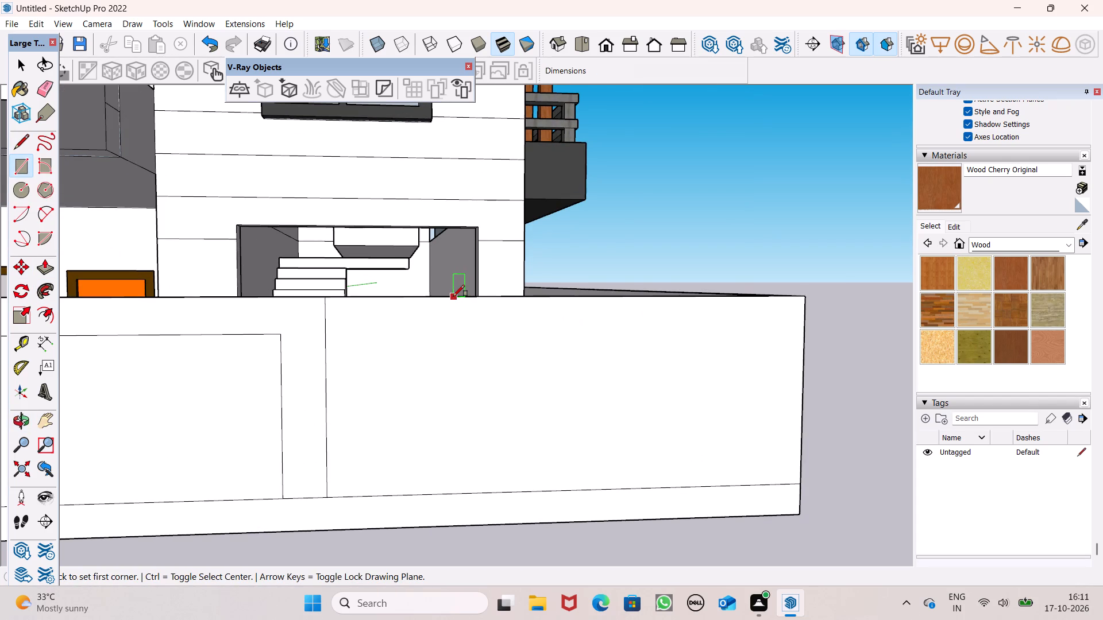
left_click(453, 297)
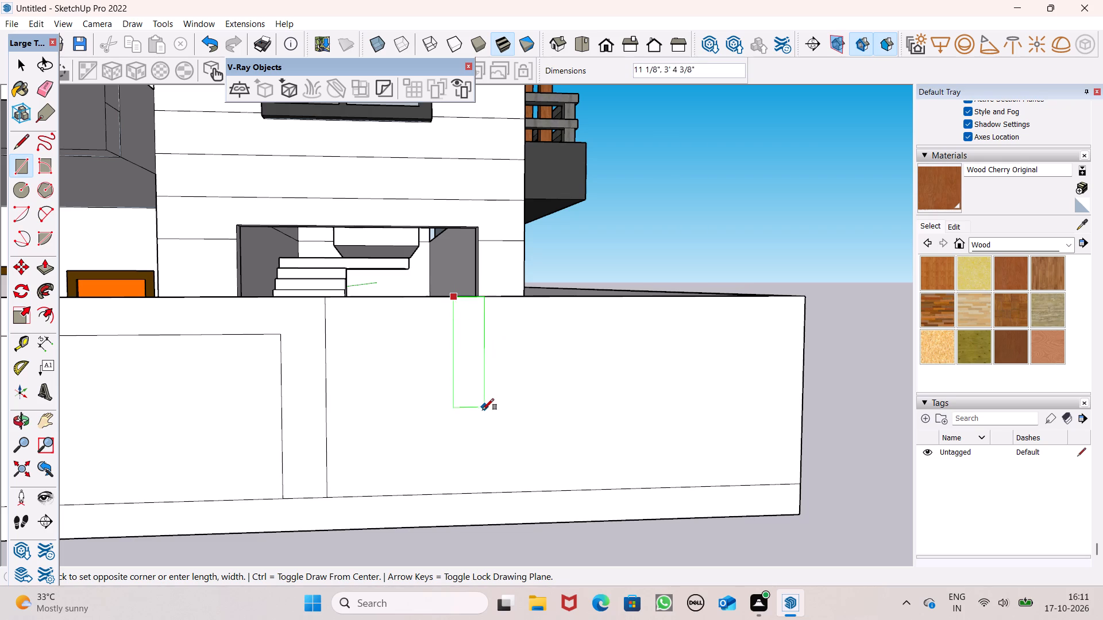
left_click(480, 493)
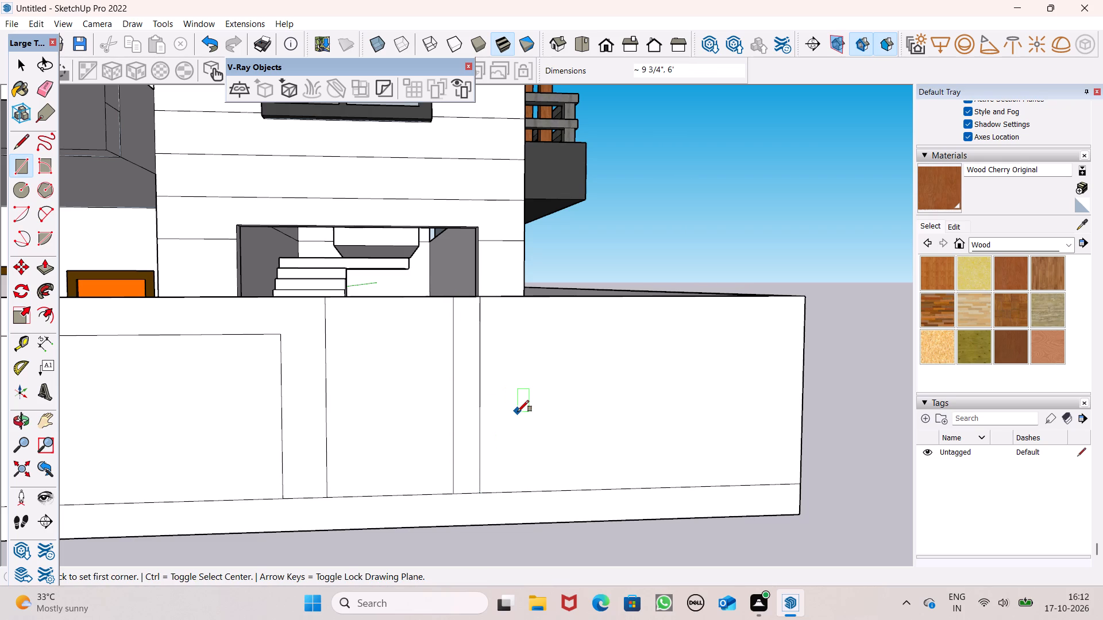
Copy the vertical strip twice along the front wall toward the corner, spacing the strips about 2' apart.
middle_click_drag(599, 447, 572, 482)
key("space")
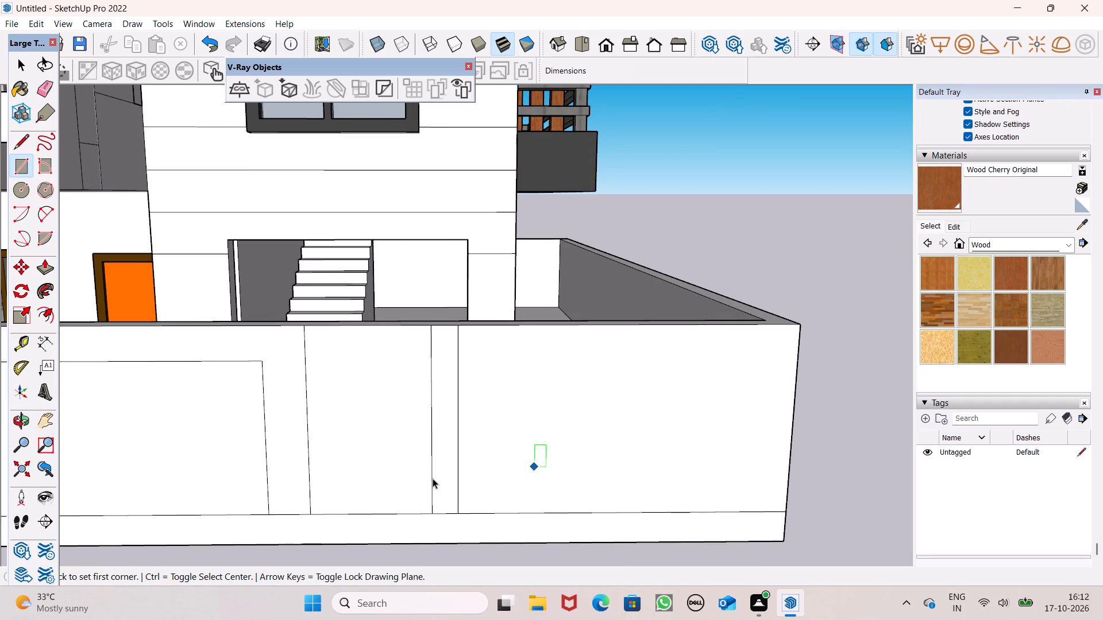
double_click(438, 476)
key("m")
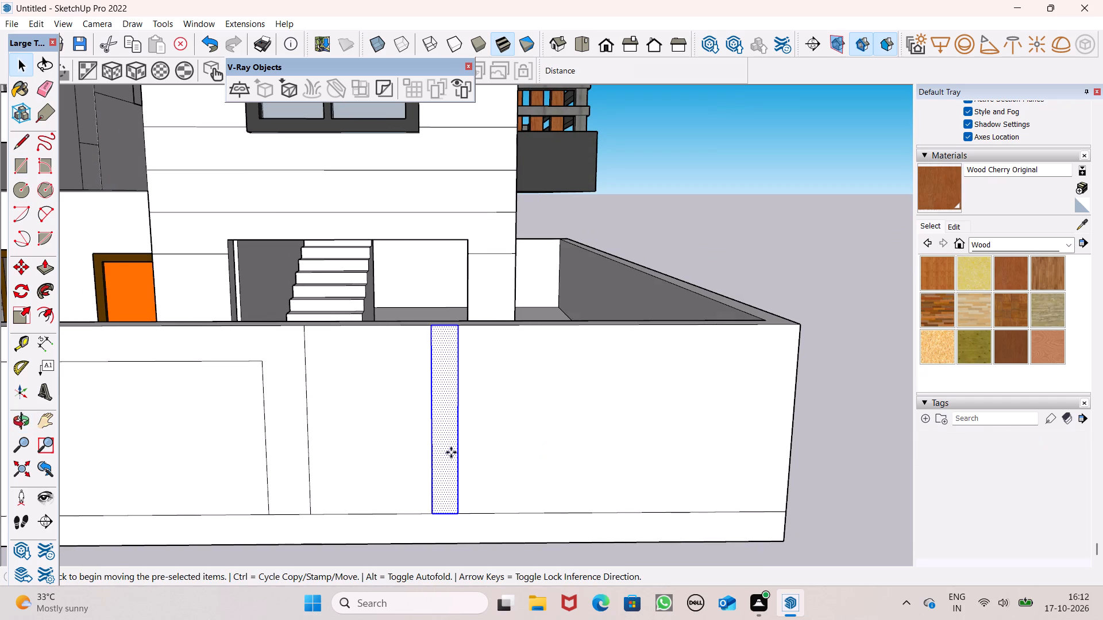
key("shift+Return")
left_click_drag(458, 515, 463, 518)
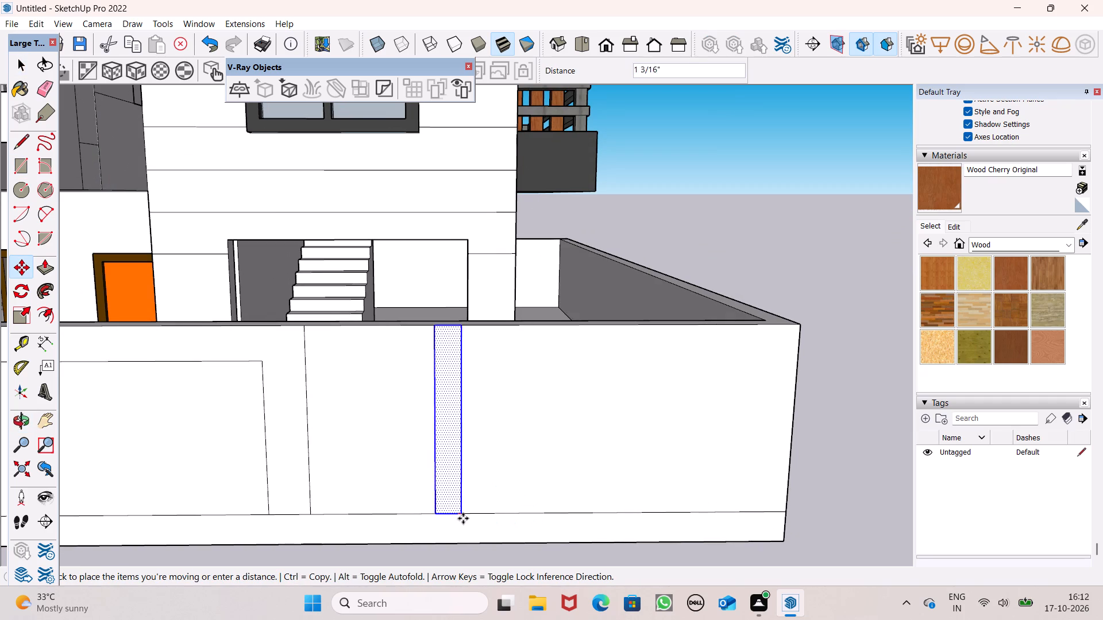
left_click_drag(463, 518, 522, 517)
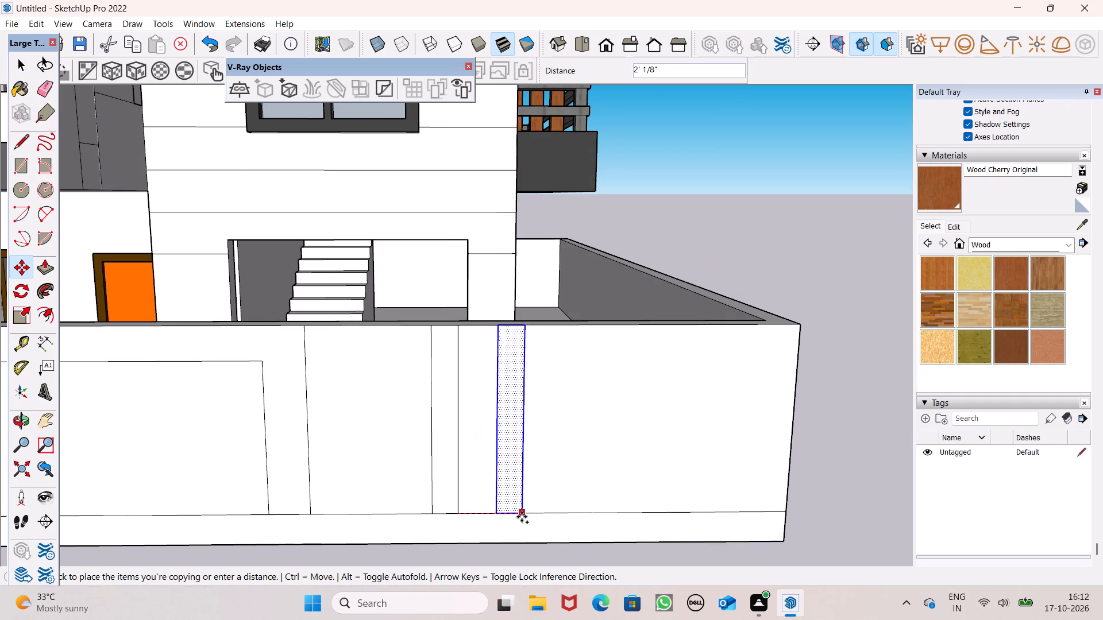
left_click_drag(522, 517, 518, 517)
left_click_drag(518, 515, 518, 516)
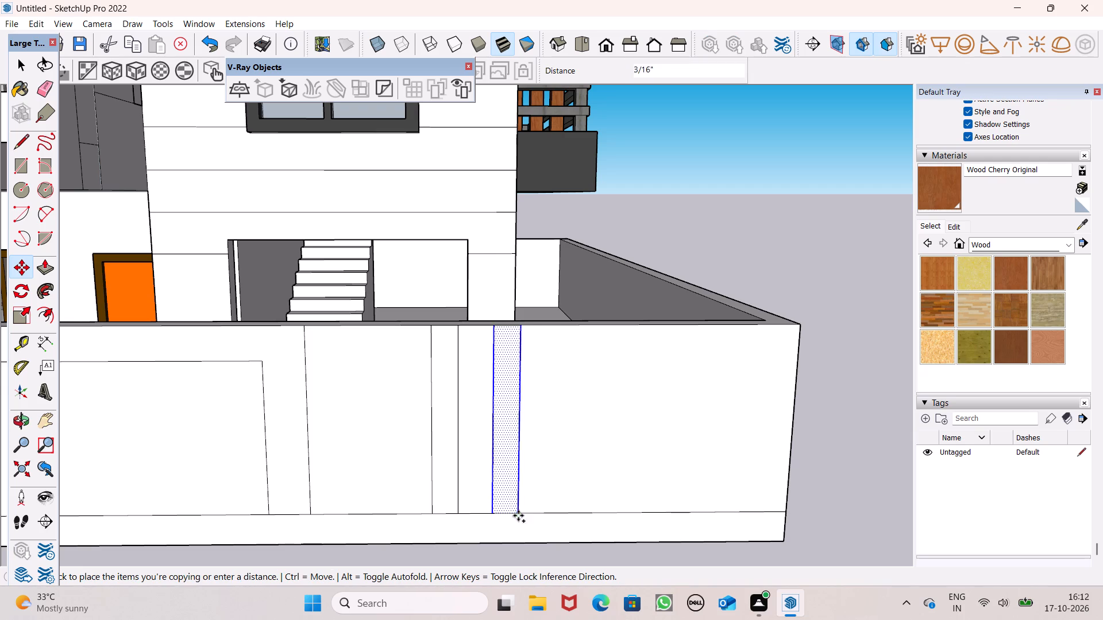
left_click_drag(518, 516, 576, 518)
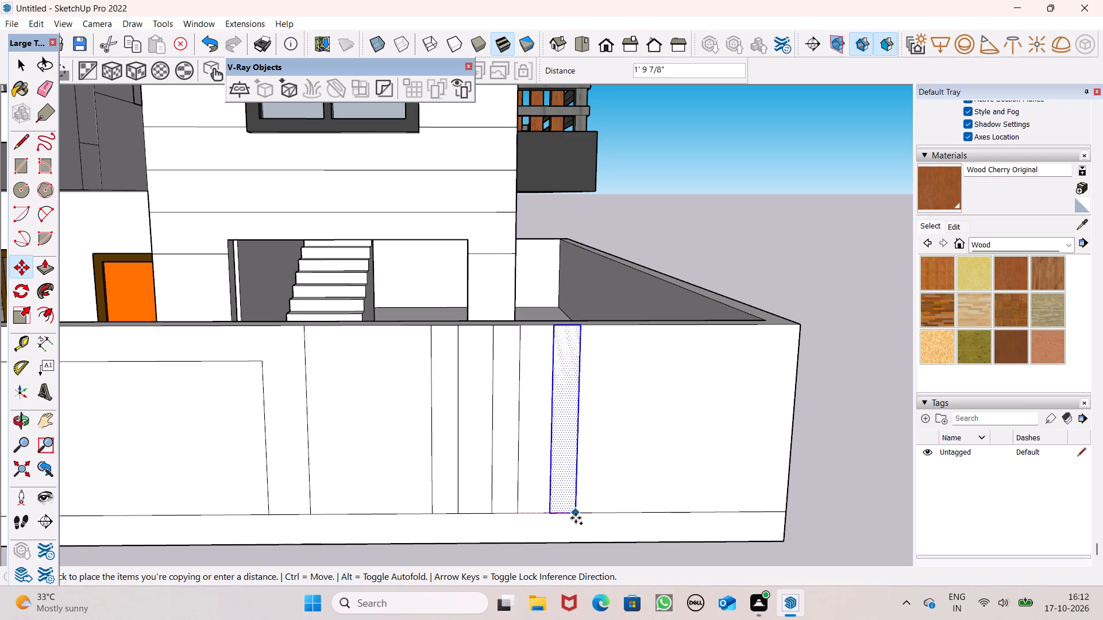
left_click_drag(576, 518, 580, 518)
key("space")
left_click(778, 239)
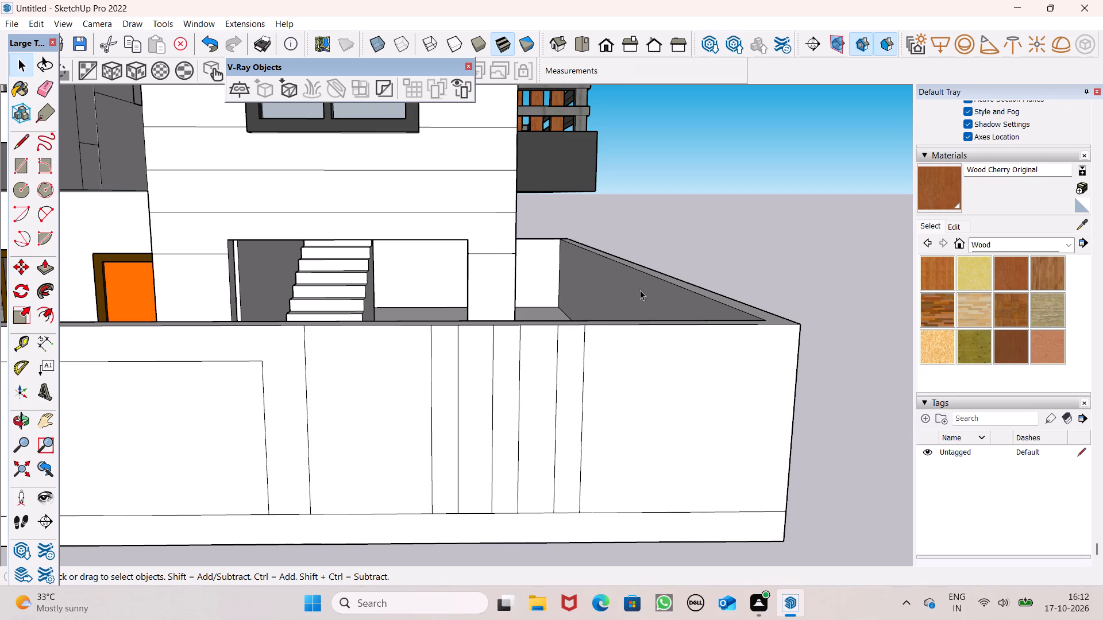
Pull the frame face surrounding the rectangular outline on the front wall out about 6 3/16".
scroll(572, 332, "down", 2)
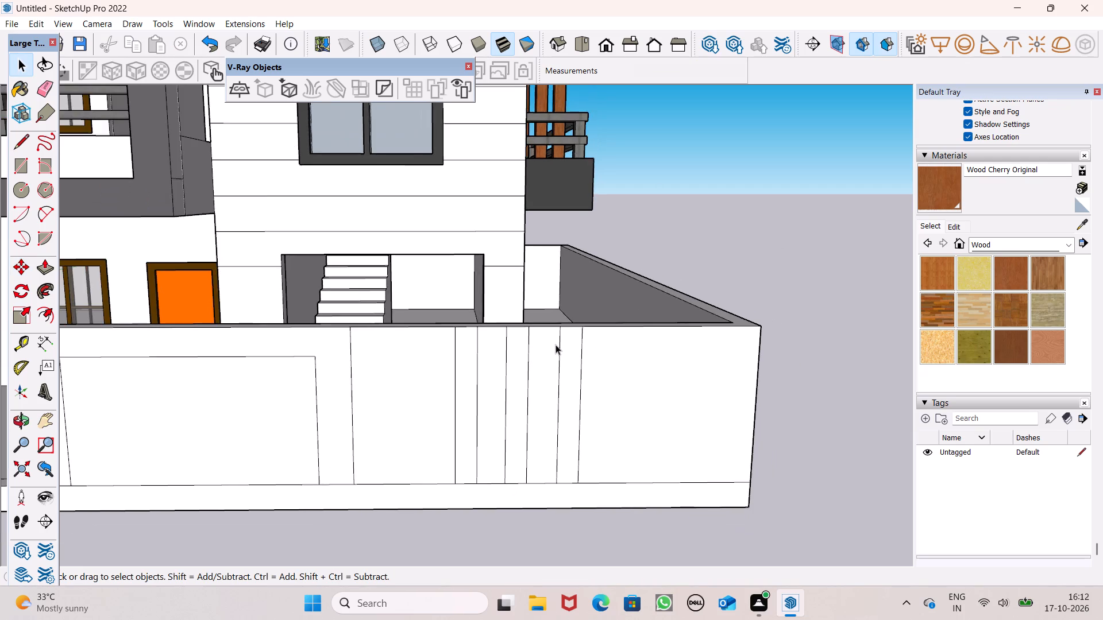
scroll(556, 344, "down", 11)
middle_click_drag(485, 424, 485, 449)
scroll(465, 370, "up", 1)
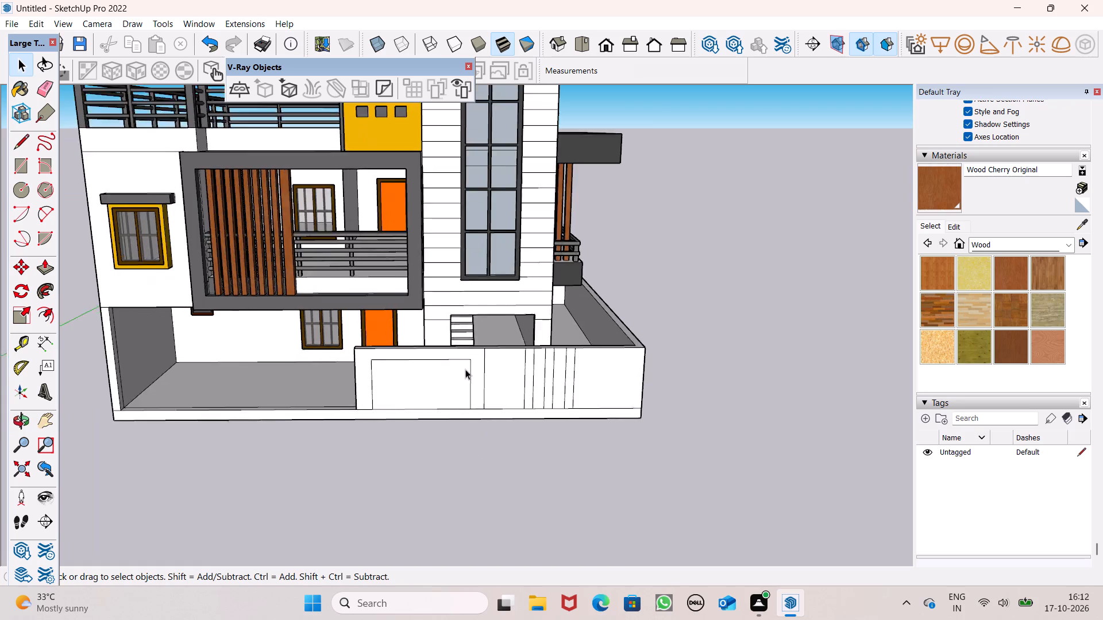
scroll(465, 369, "up", 4)
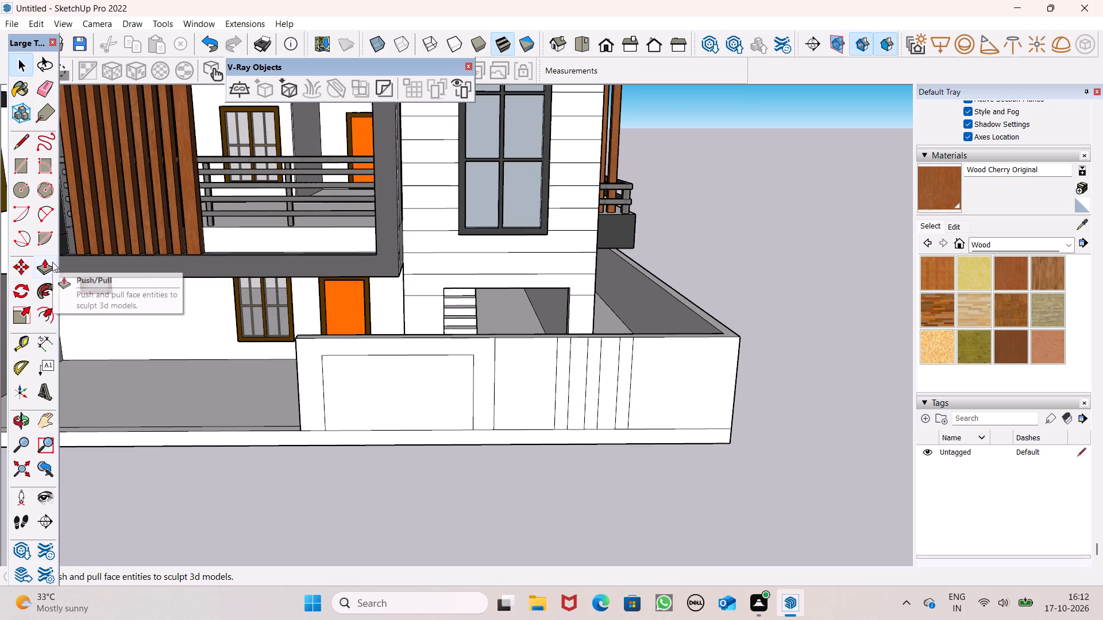
left_click(52, 262)
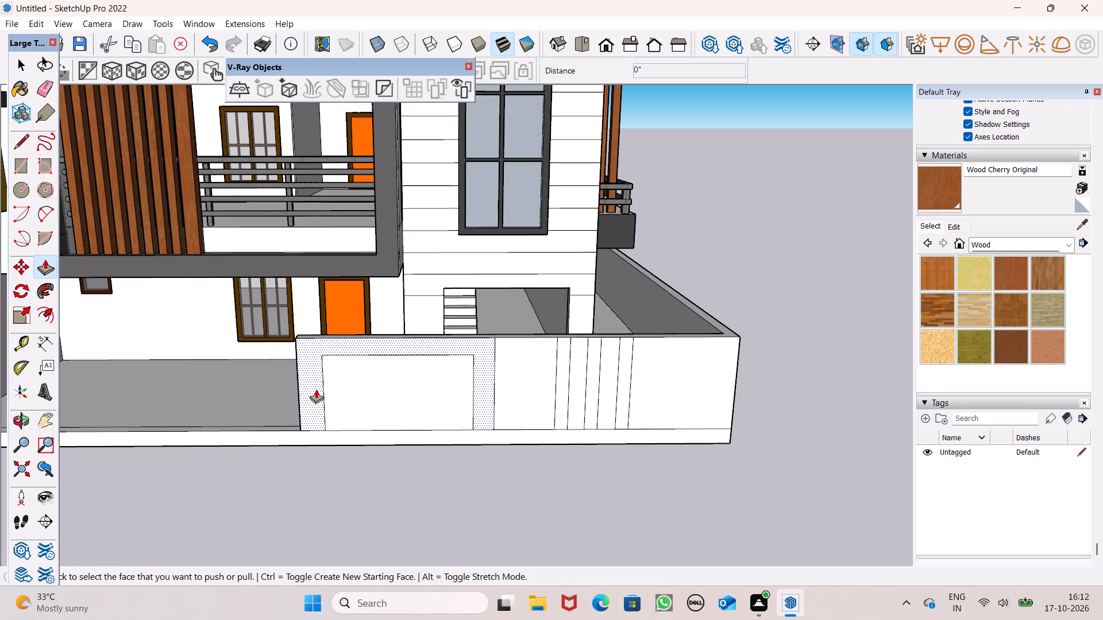
left_click(316, 389)
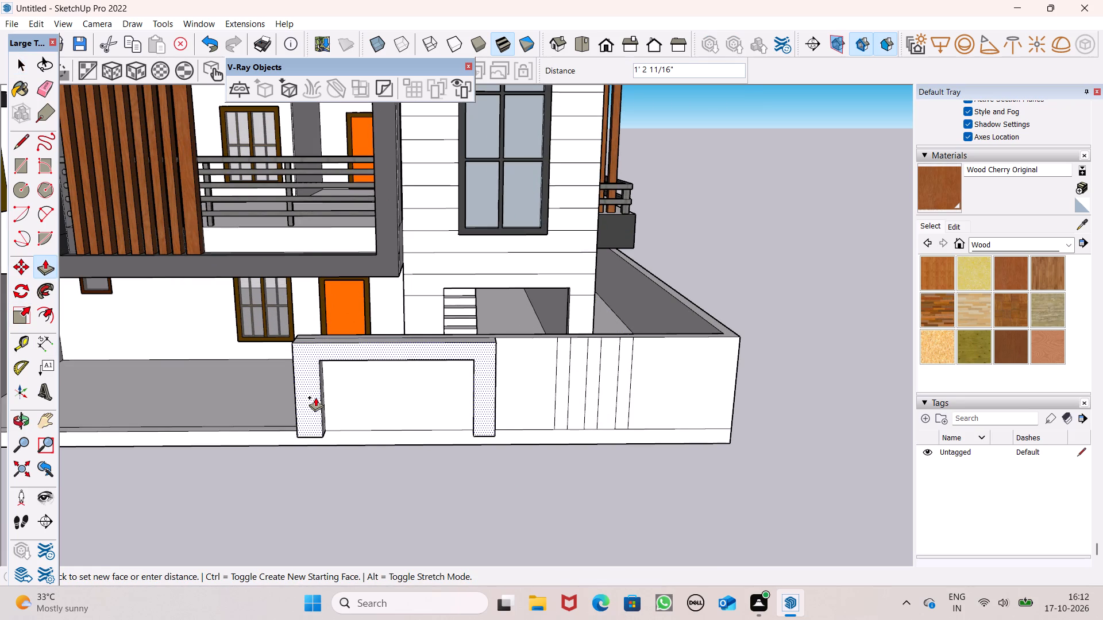
Pull the long front face of the plot's base slab forward about 8' 10 7/16".
middle_click_drag(338, 432, 428, 454)
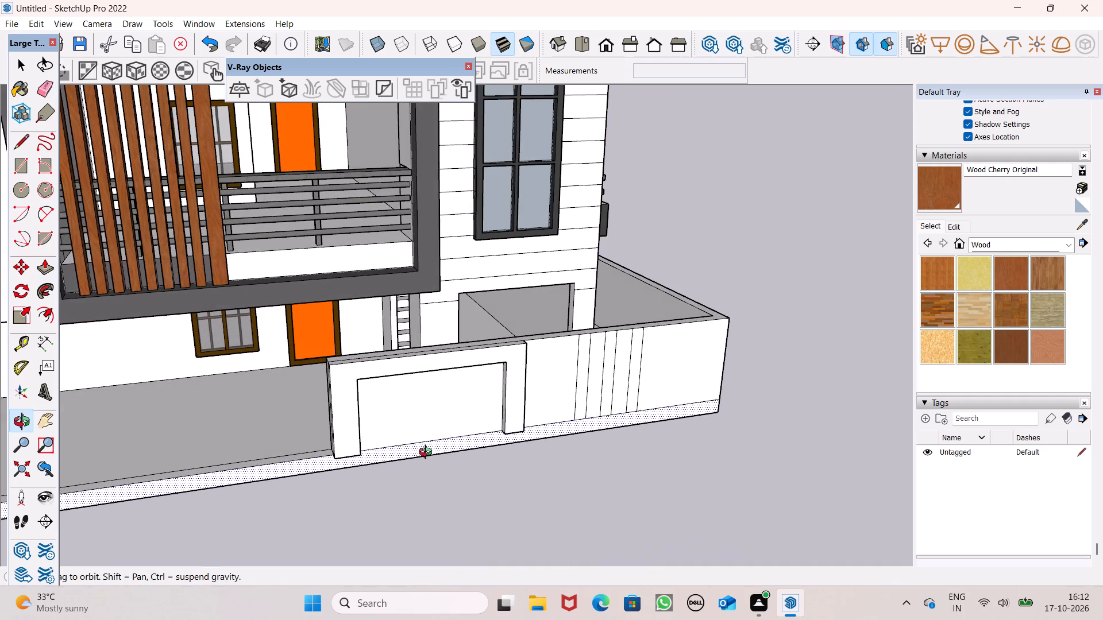
middle_click_drag(428, 454, 432, 447)
scroll(433, 438, "up", 3)
middle_click_drag(427, 463, 540, 478)
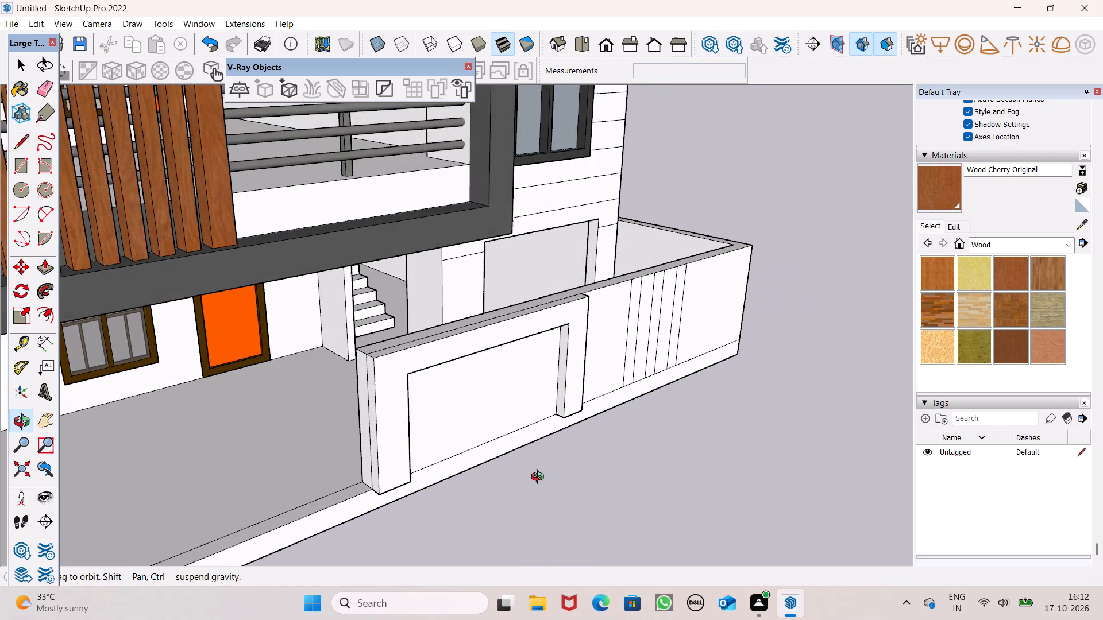
middle_click_drag(540, 478, 350, 307)
scroll(359, 319, "up", 2)
scroll(250, 407, "up", 6)
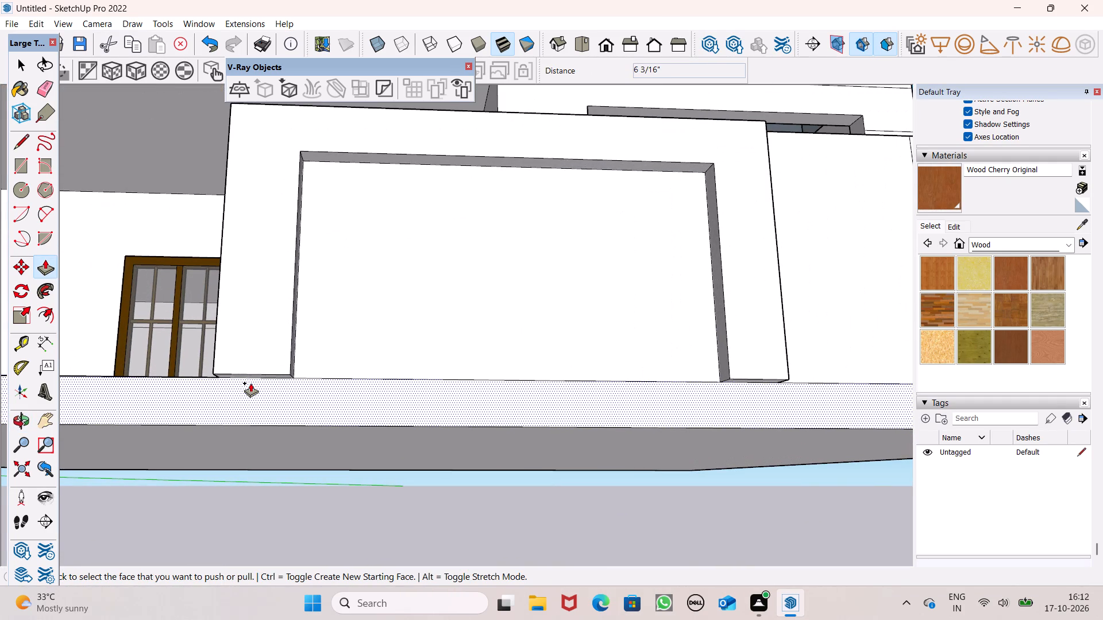
scroll(603, 336, "down", 4)
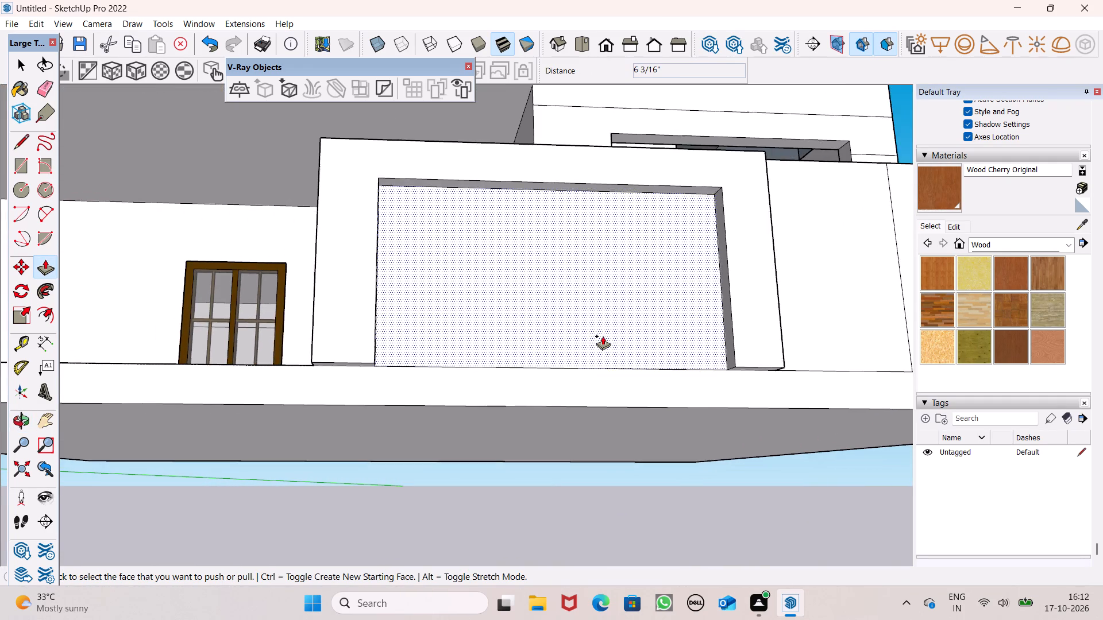
scroll(603, 338, "down", 5)
middle_click_drag(600, 361, 624, 473)
scroll(628, 404, "down", 7)
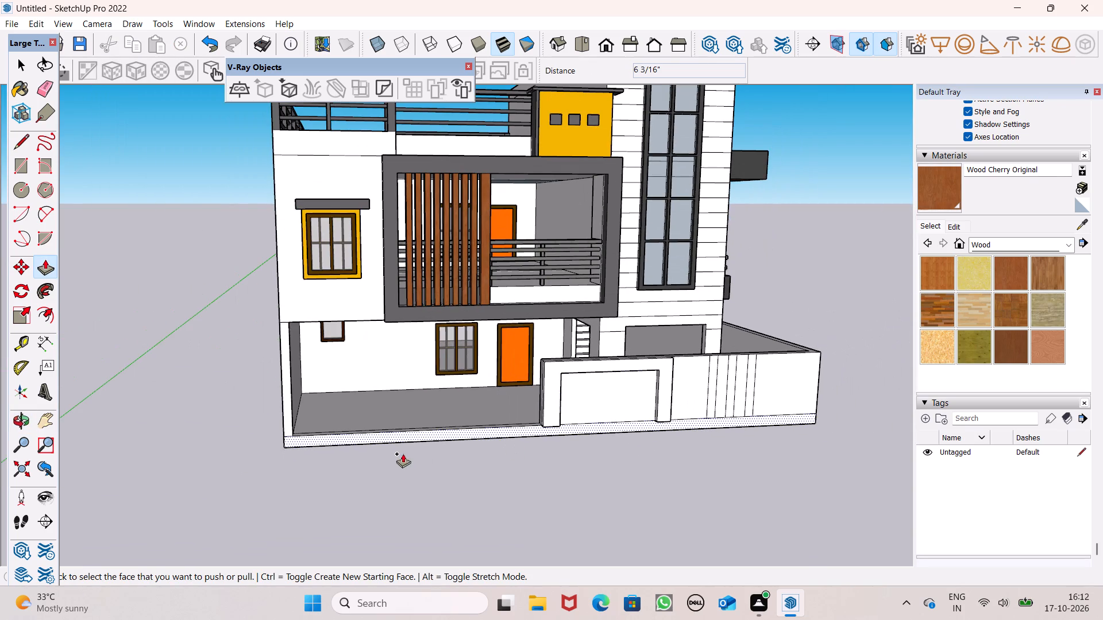
left_click_drag(404, 441, 414, 482)
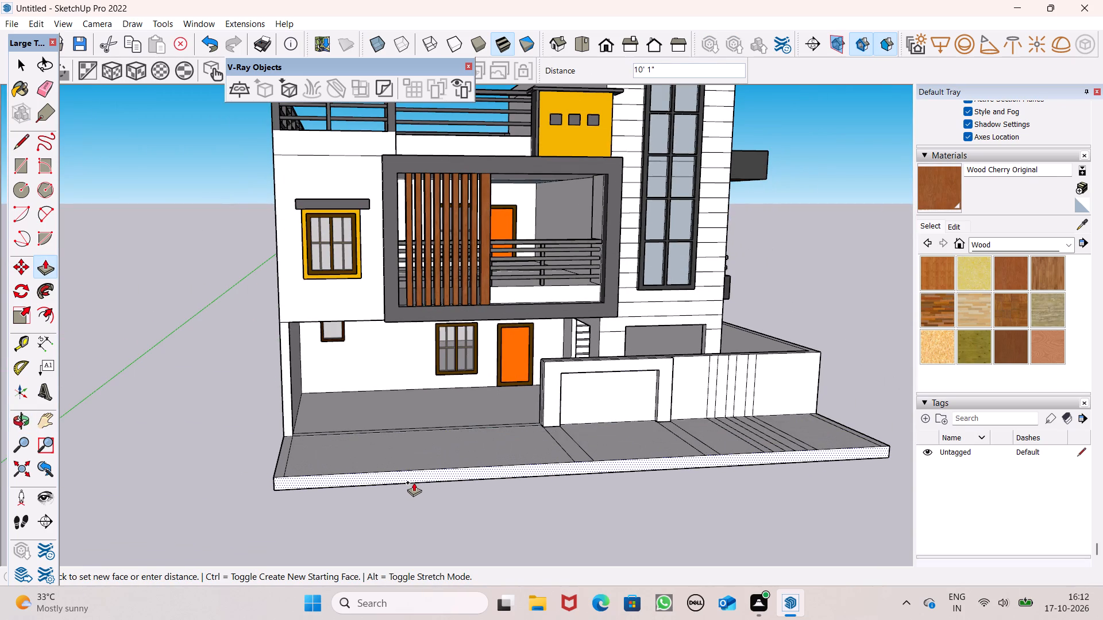
left_click_drag(414, 482, 414, 475)
Pull the three vertical strips on the front boundary wall out about 9 11/16", level with one another.
middle_click_drag(627, 471, 548, 555)
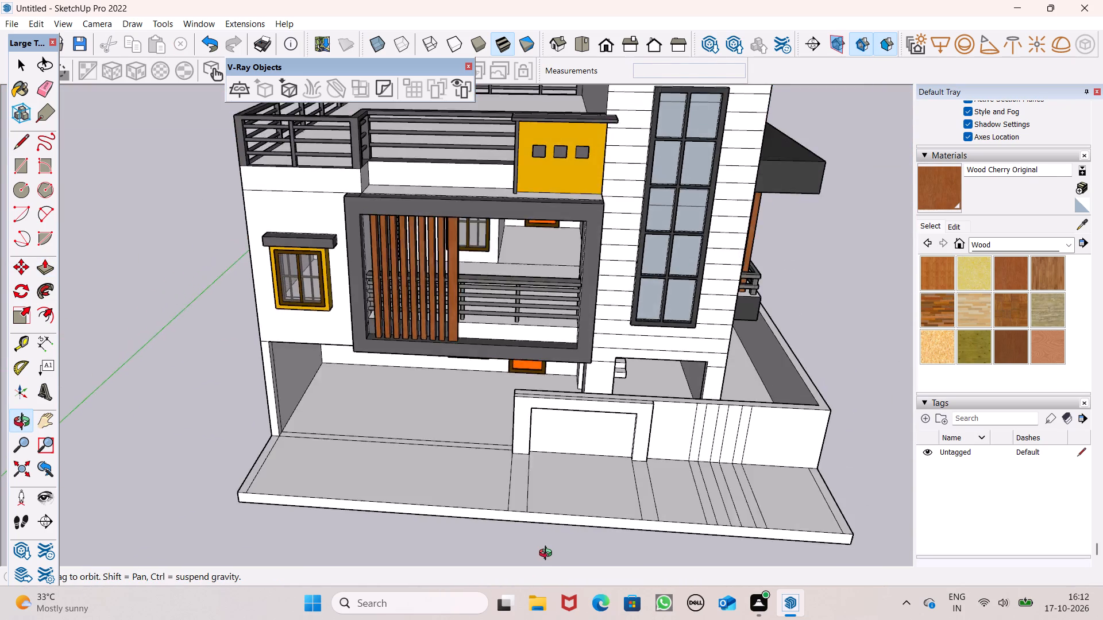
middle_click_drag(548, 555, 557, 514)
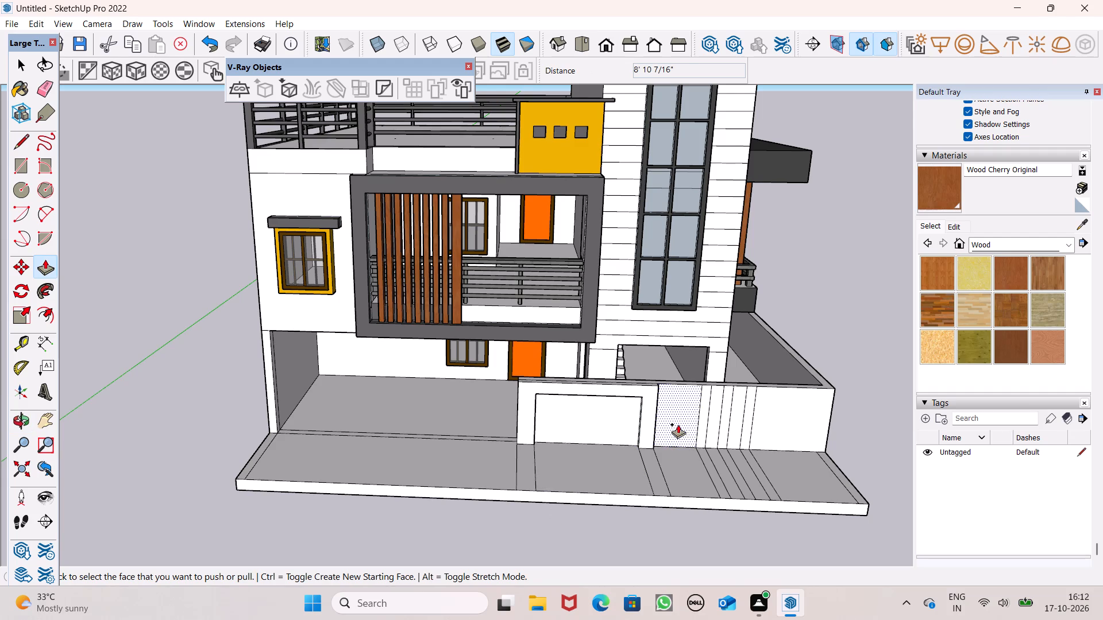
scroll(738, 417, "up", 6)
middle_click_drag(654, 451, 633, 512)
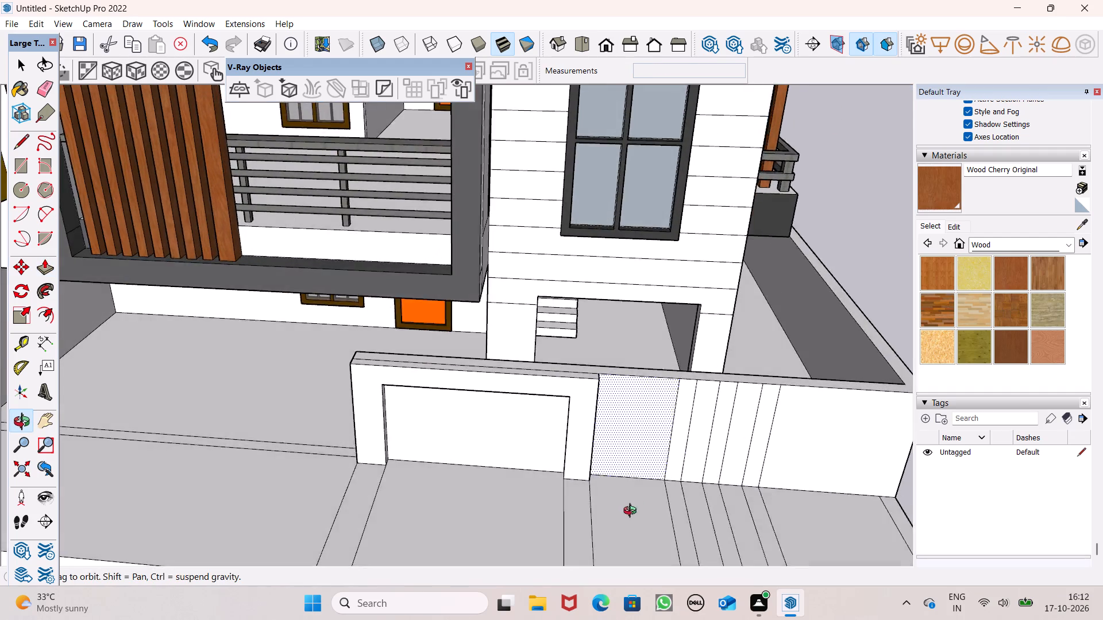
middle_click_drag(633, 512, 603, 521)
scroll(646, 466, "up", 3)
left_click_drag(674, 460, 600, 463)
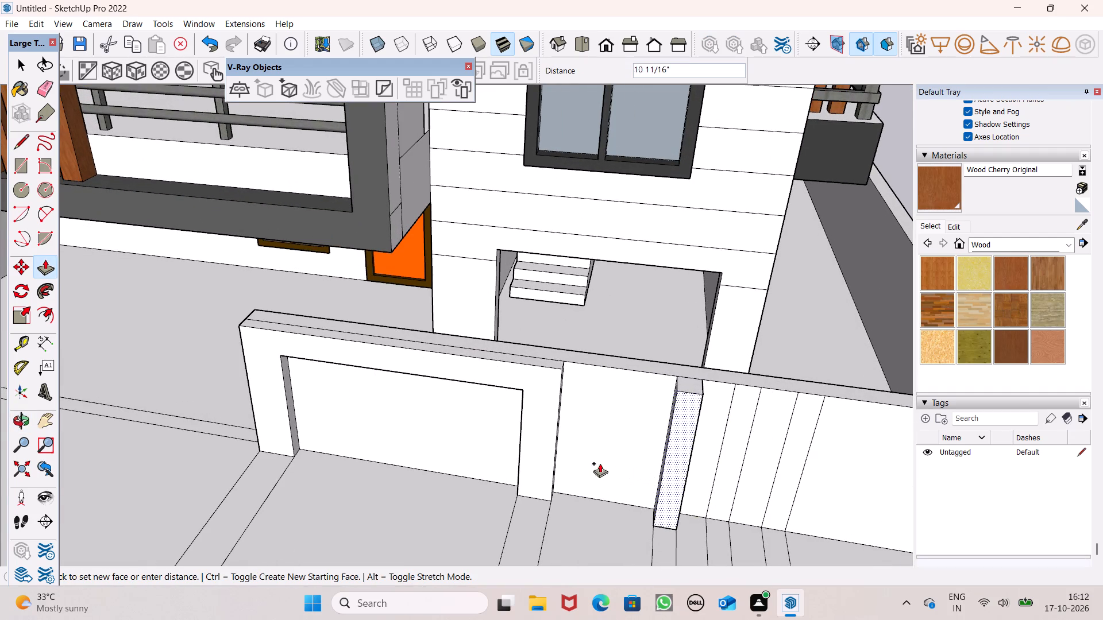
left_click_drag(600, 463, 551, 444)
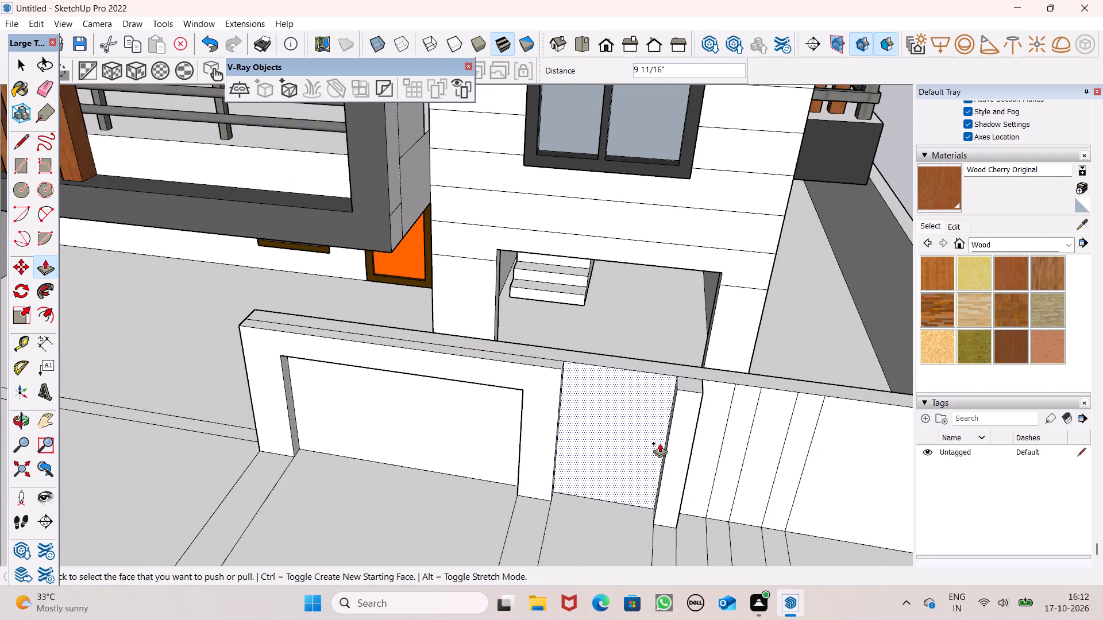
left_click_drag(731, 446, 684, 462)
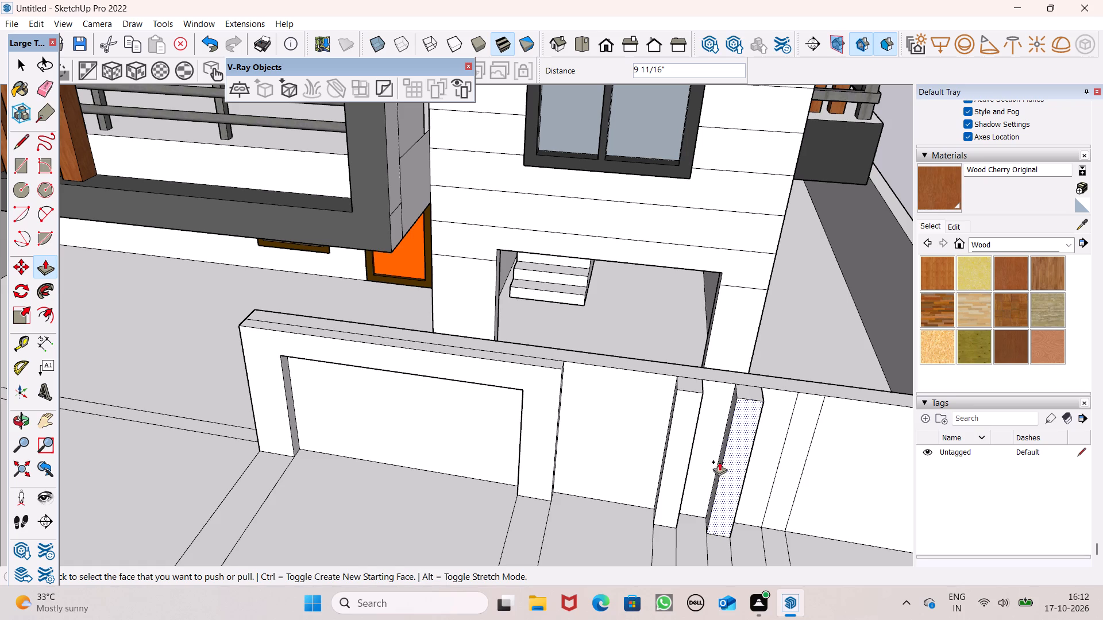
left_click_drag(790, 464, 747, 482)
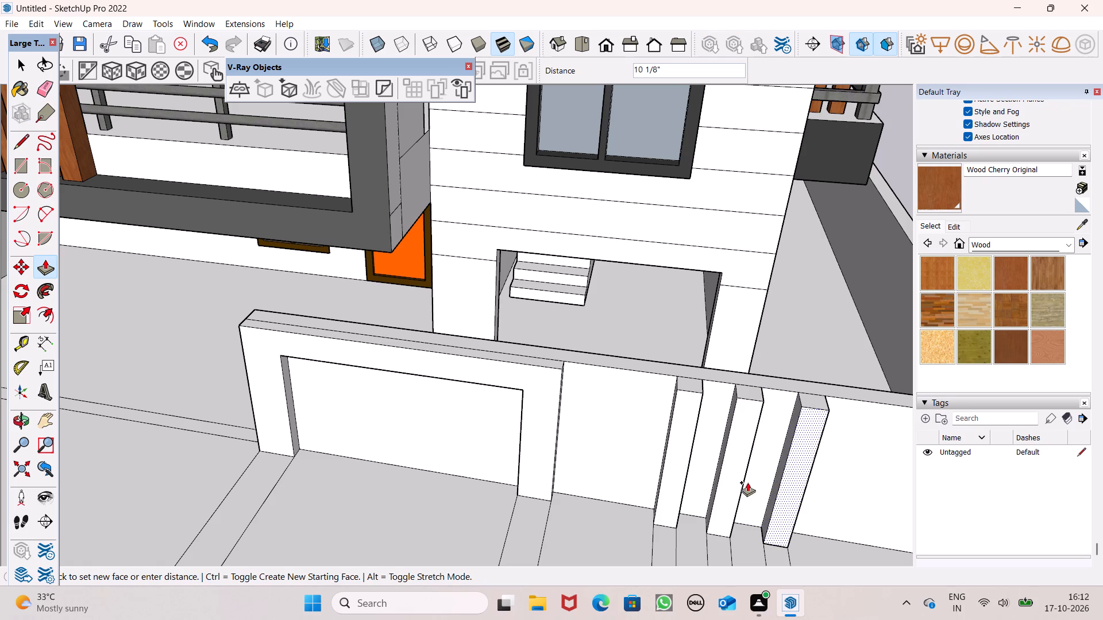
left_click_drag(747, 482, 728, 480)
key("space")
key("space")
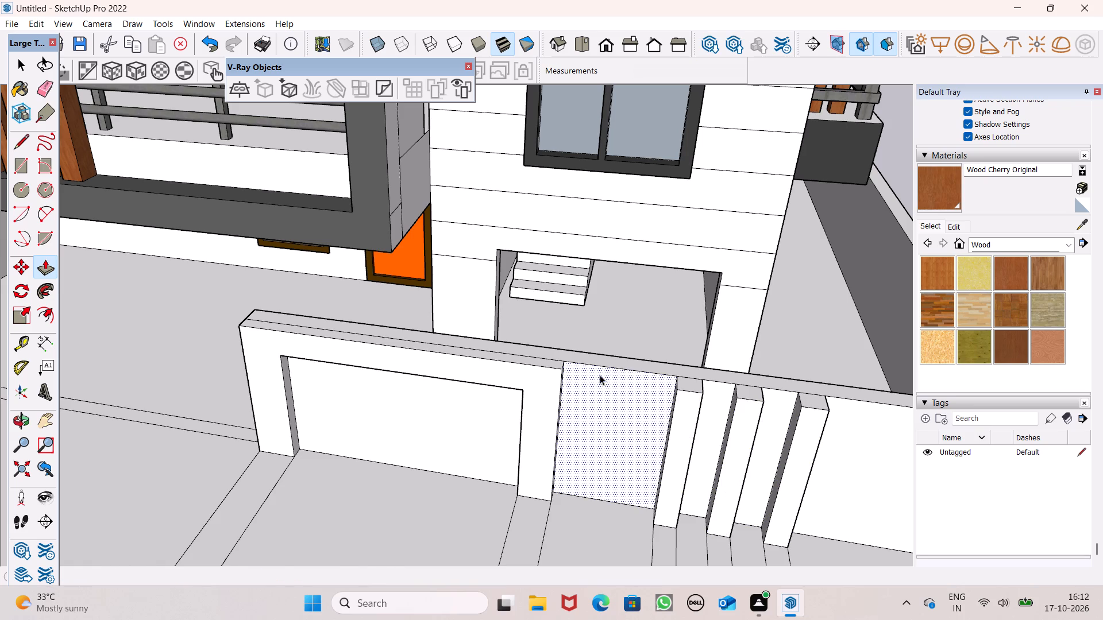
Erase the leftover lines running across the front slab from the wall's frame legs and three fins to the slab's front edge.
left_click(44, 90)
scroll(313, 196, "down", 4)
left_click_drag(217, 431, 305, 445)
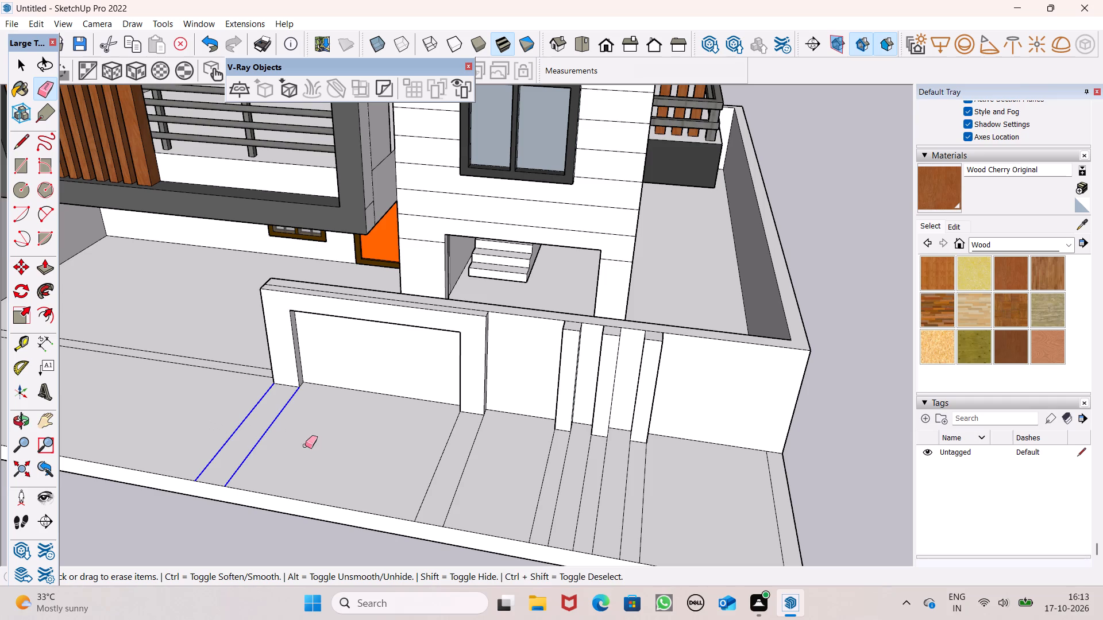
left_click_drag(305, 445, 651, 494)
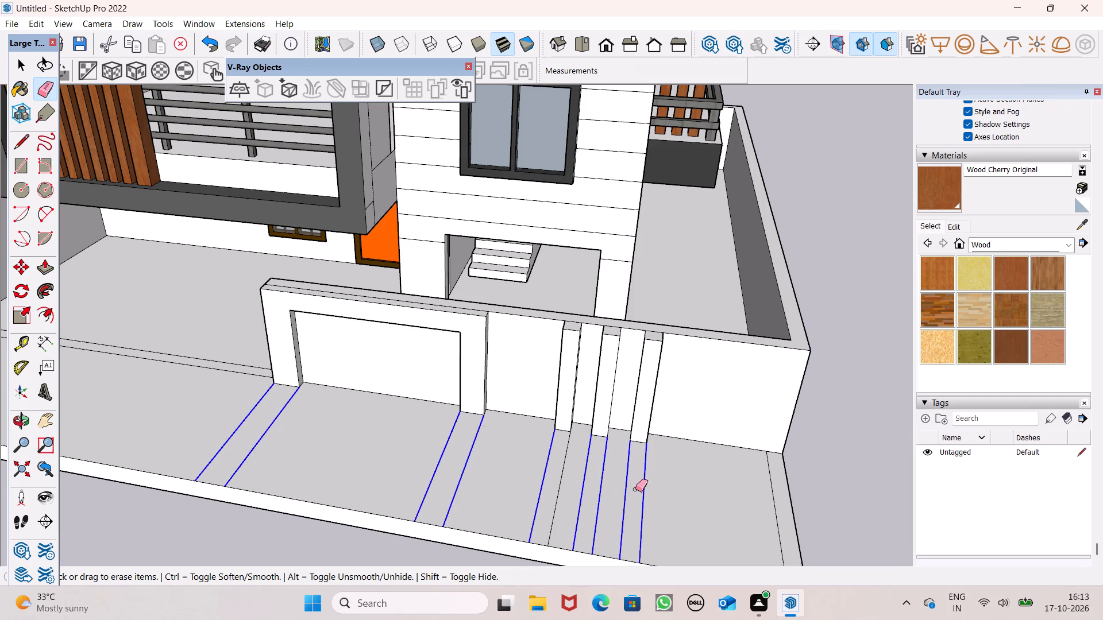
left_click_drag(595, 489, 535, 491)
scroll(629, 436, "up", 2)
middle_click_drag(656, 461, 449, 486)
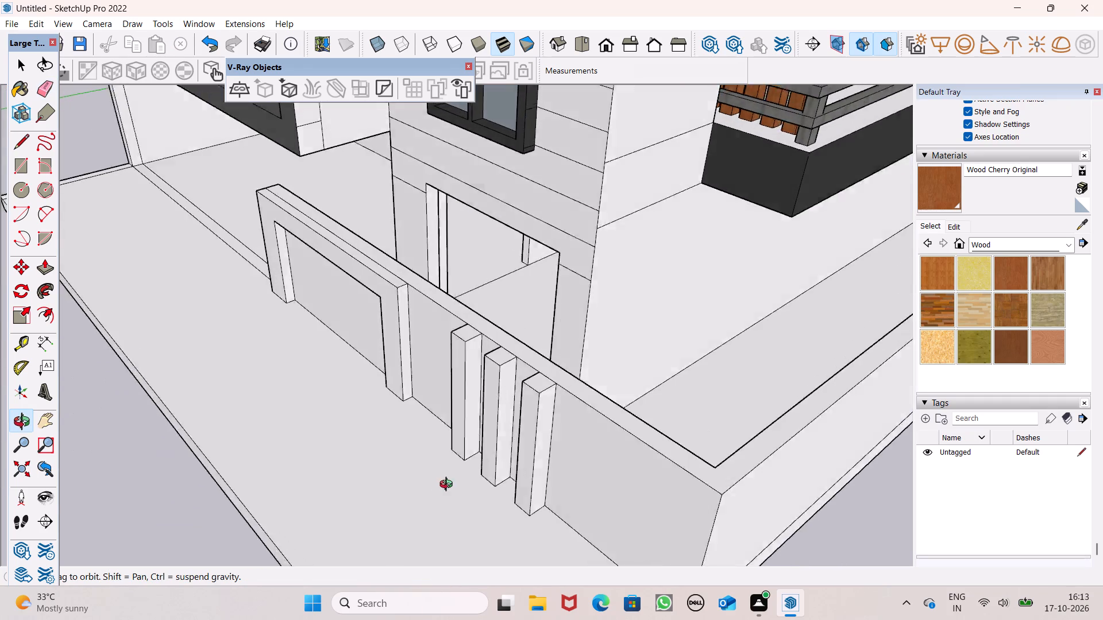
middle_click_drag(449, 486, 652, 435)
key("space")
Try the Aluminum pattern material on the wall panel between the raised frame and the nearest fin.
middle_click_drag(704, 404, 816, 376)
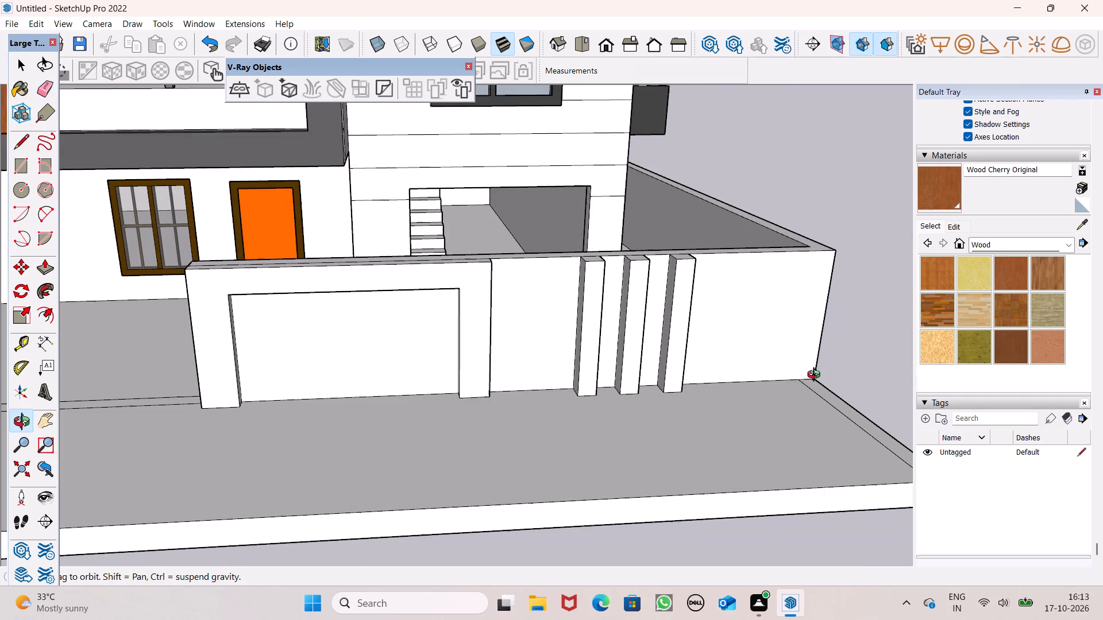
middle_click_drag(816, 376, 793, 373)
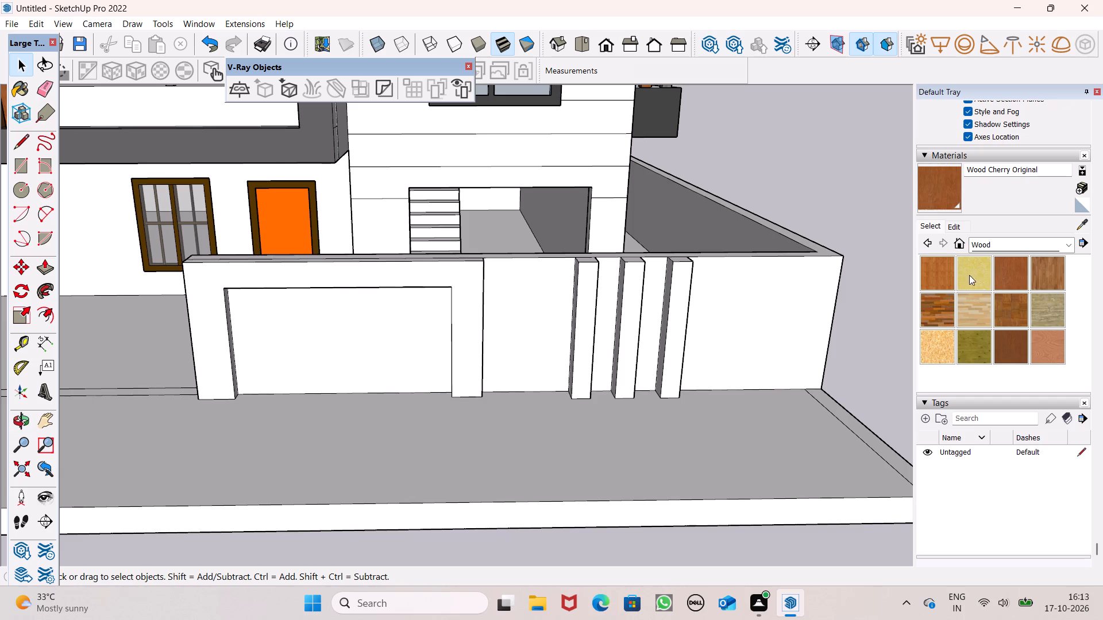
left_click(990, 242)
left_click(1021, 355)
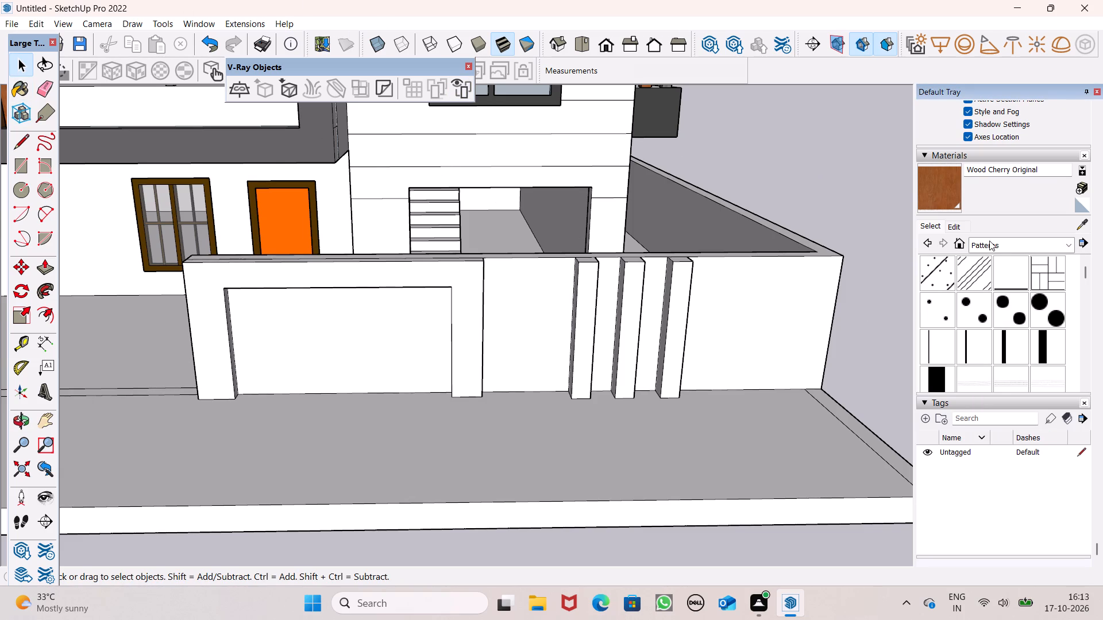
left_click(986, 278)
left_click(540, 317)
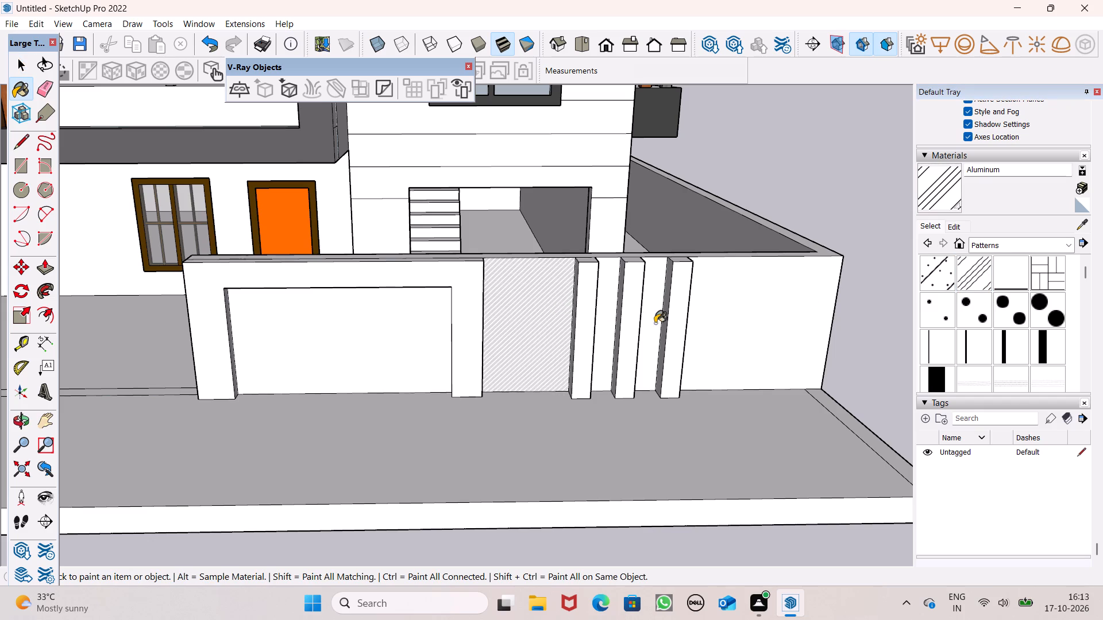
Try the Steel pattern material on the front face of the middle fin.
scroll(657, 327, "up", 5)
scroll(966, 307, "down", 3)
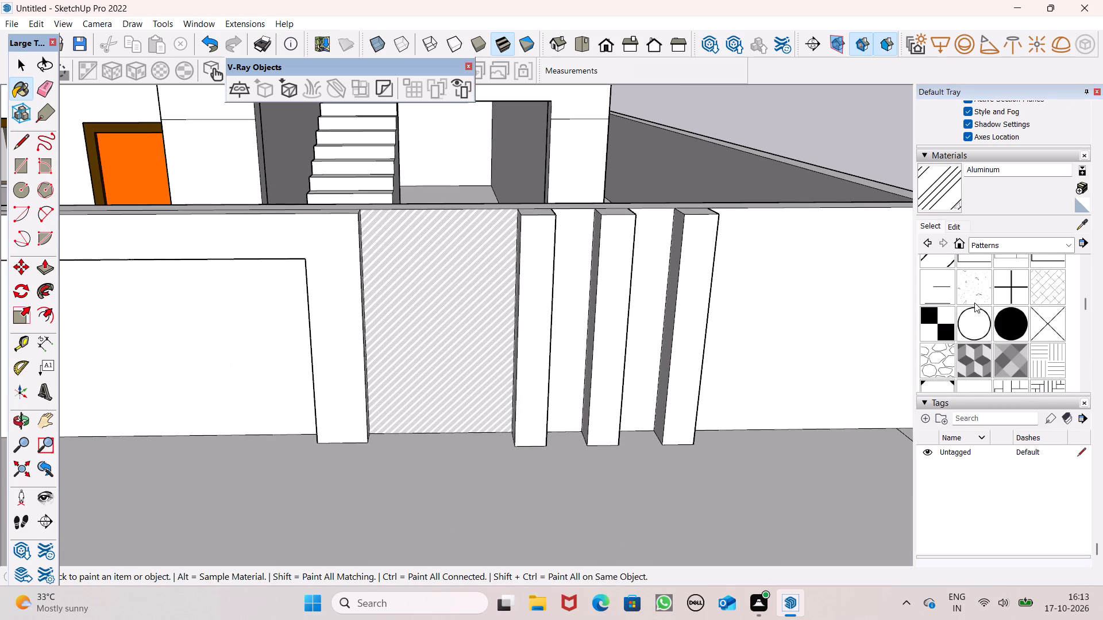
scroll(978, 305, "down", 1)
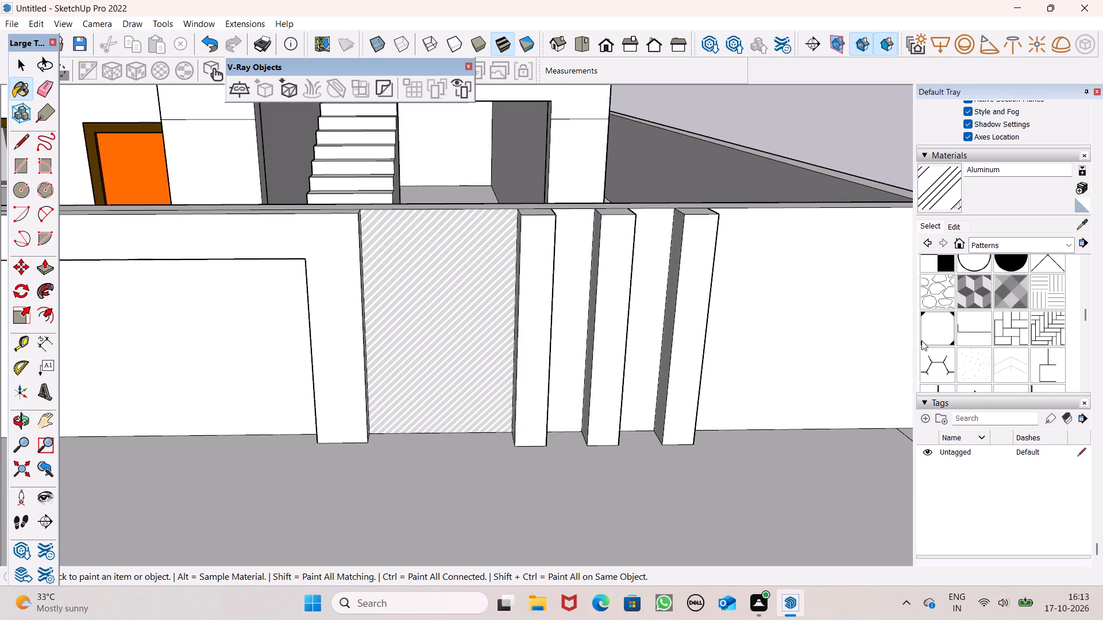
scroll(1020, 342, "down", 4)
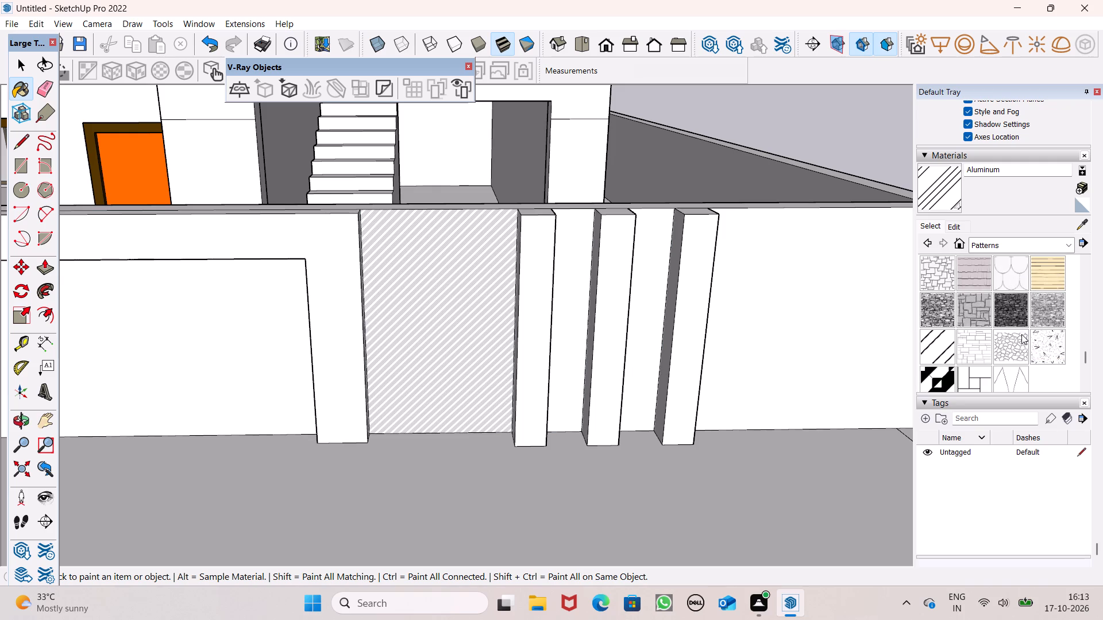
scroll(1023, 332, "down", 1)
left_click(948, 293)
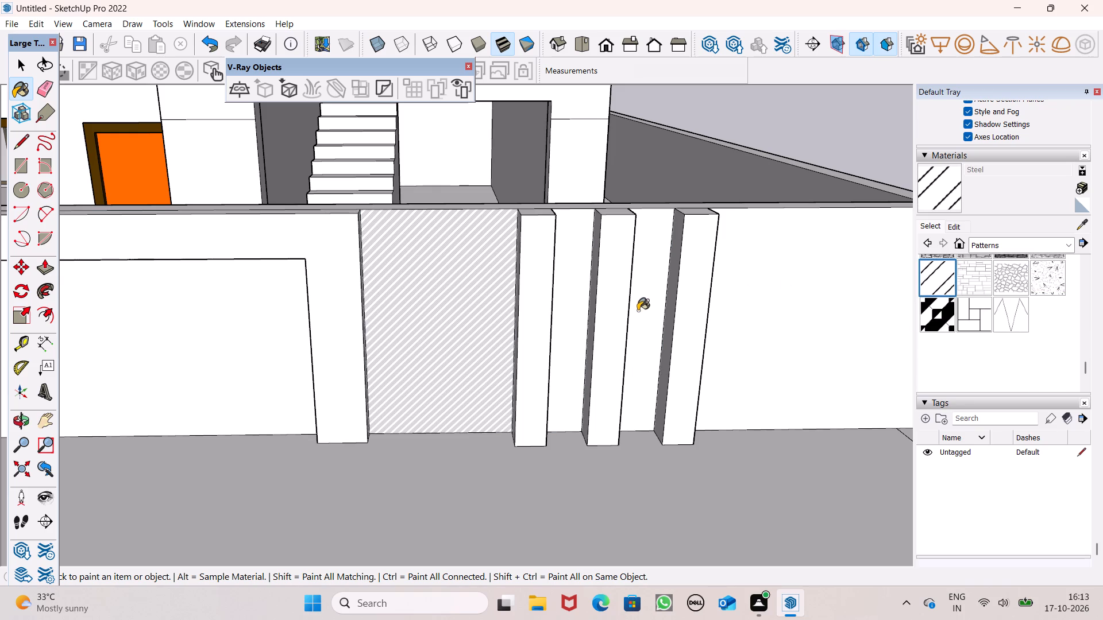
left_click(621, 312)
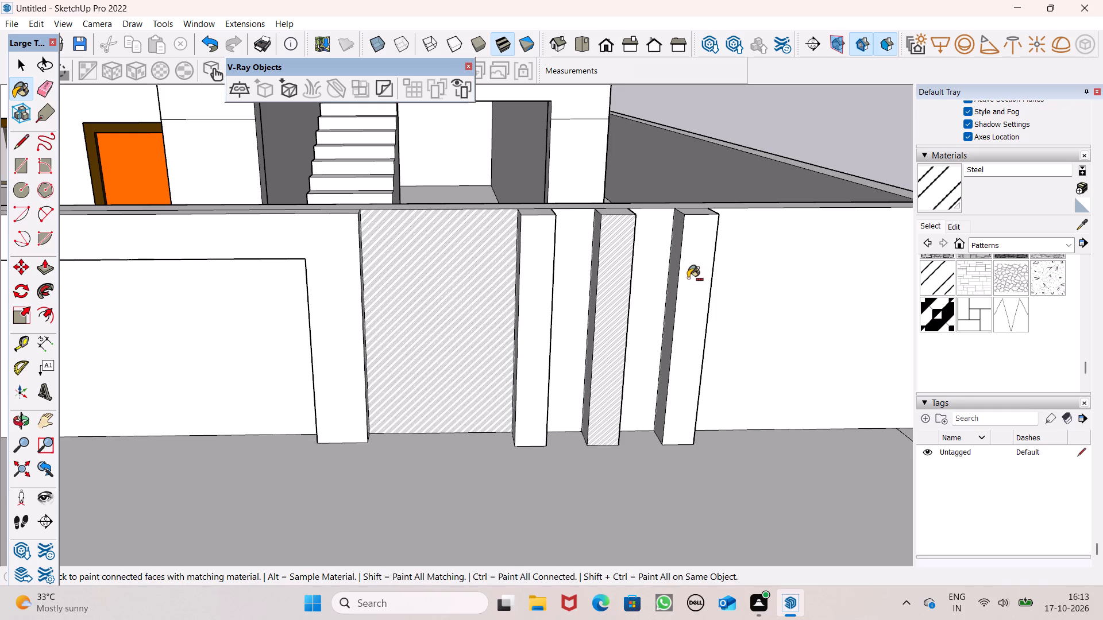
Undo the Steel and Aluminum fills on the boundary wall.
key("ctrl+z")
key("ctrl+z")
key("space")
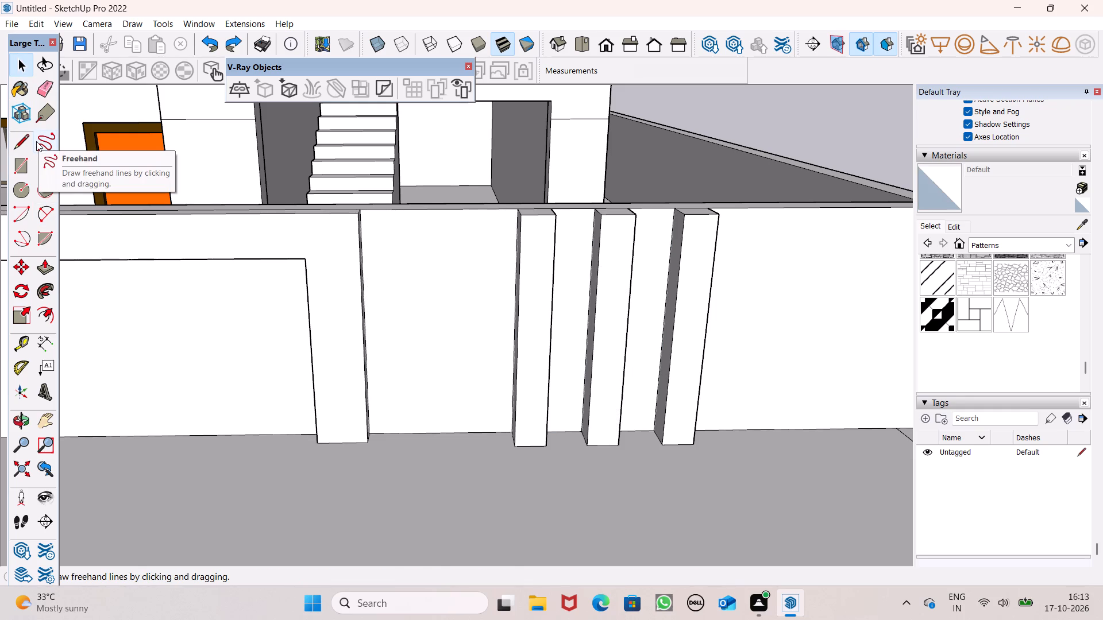
Draw a slanted line across the upper front of each fin, about 10 11/16", 10 11/16" and 1' 1/16" long from the frame outward.
left_click(21, 142)
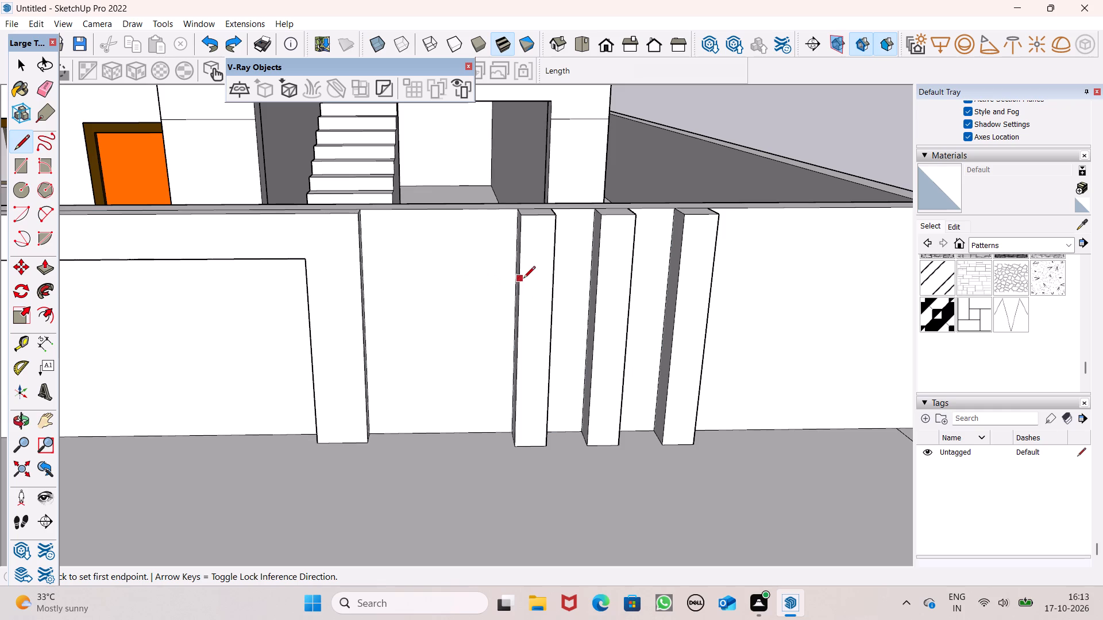
left_click(521, 285)
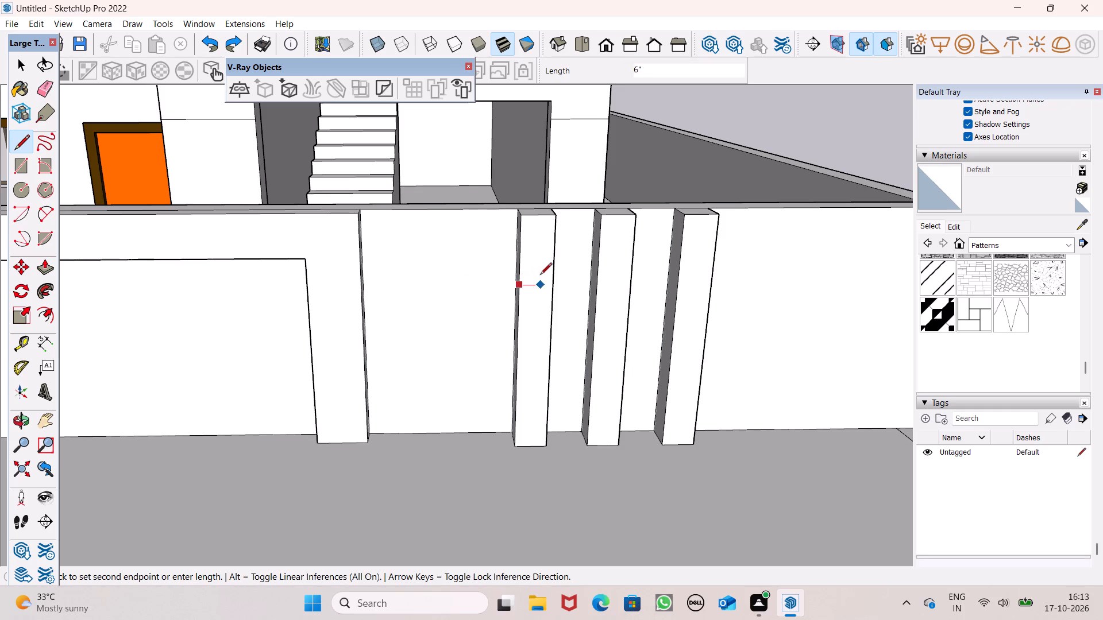
left_click(550, 270)
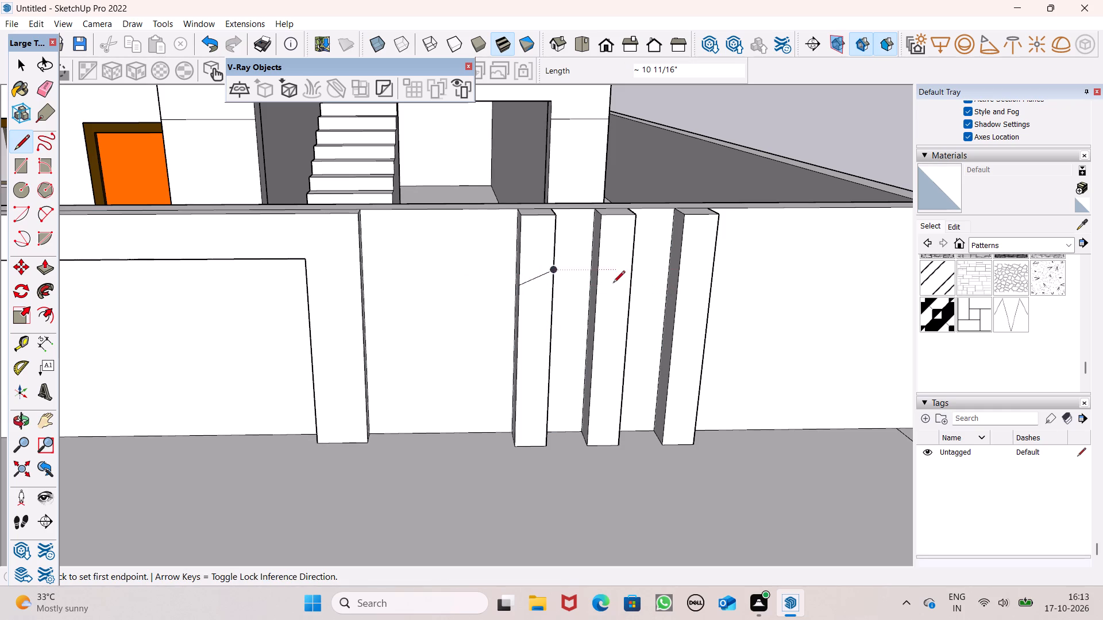
left_click(595, 273)
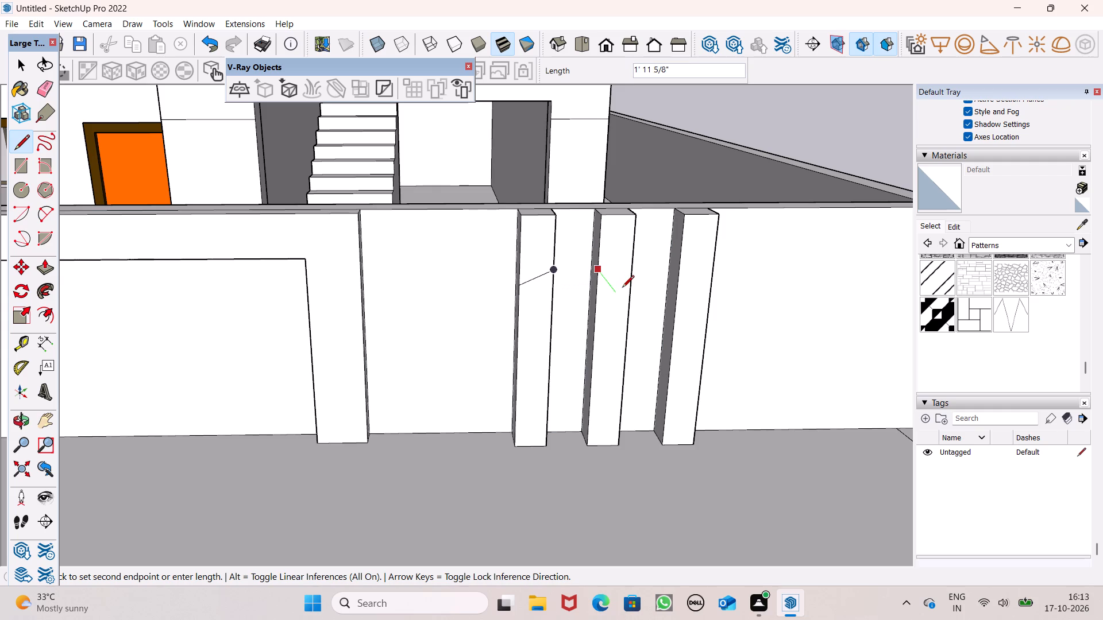
left_click(627, 288)
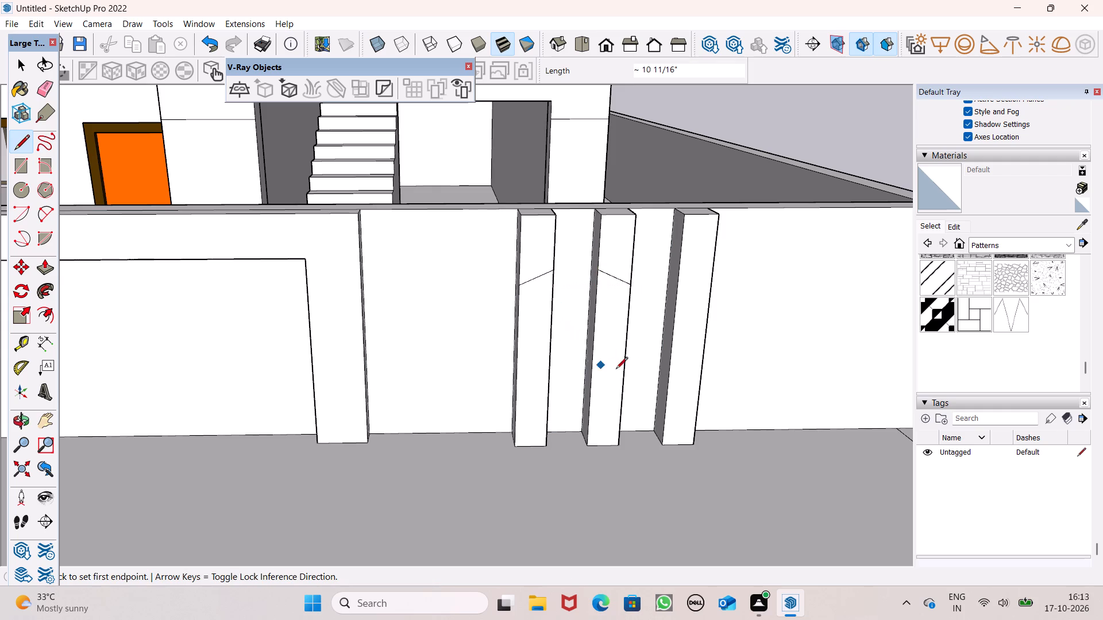
left_click(679, 276)
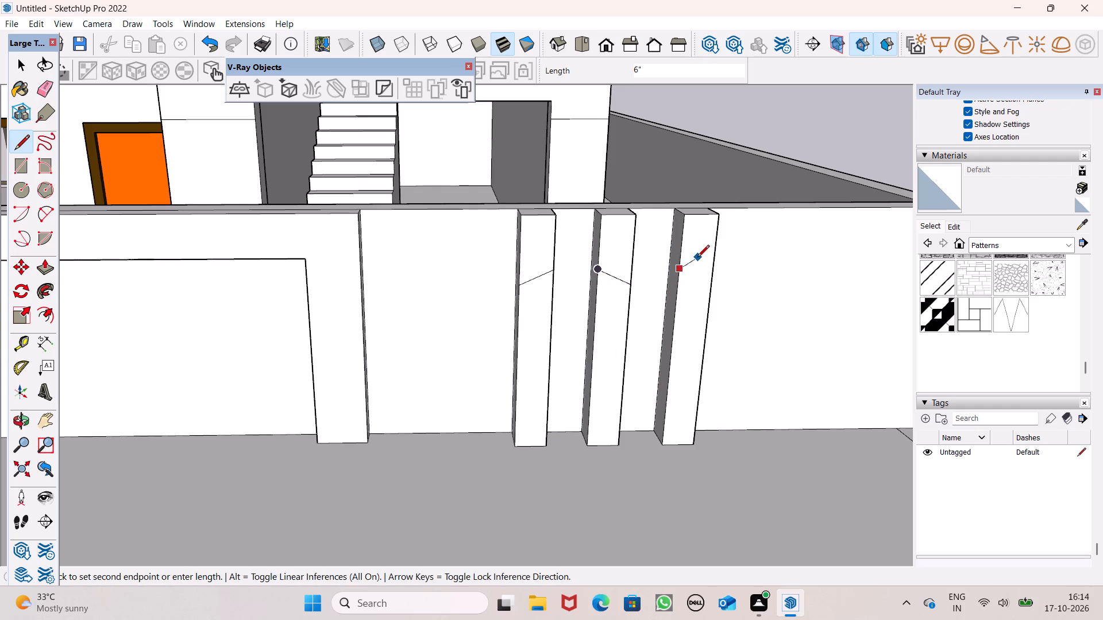
left_click(718, 245)
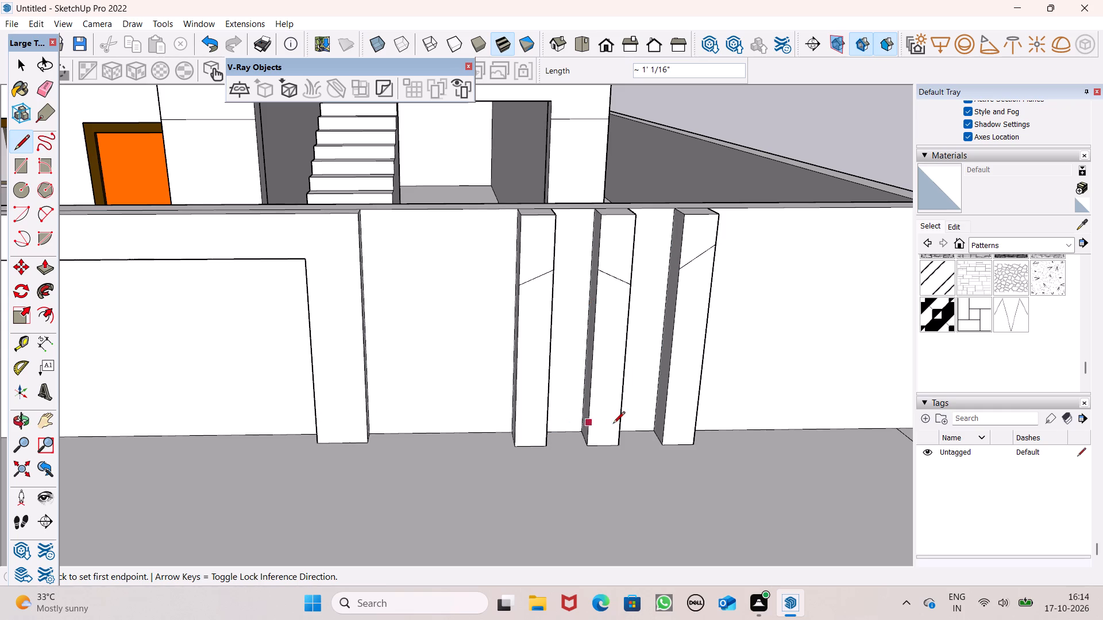
Draw a slanted line across each fin's lower front, about 1' 5/8", 1' 3 1/16" and 11 3/4" long from the frame outward.
left_click(547, 380)
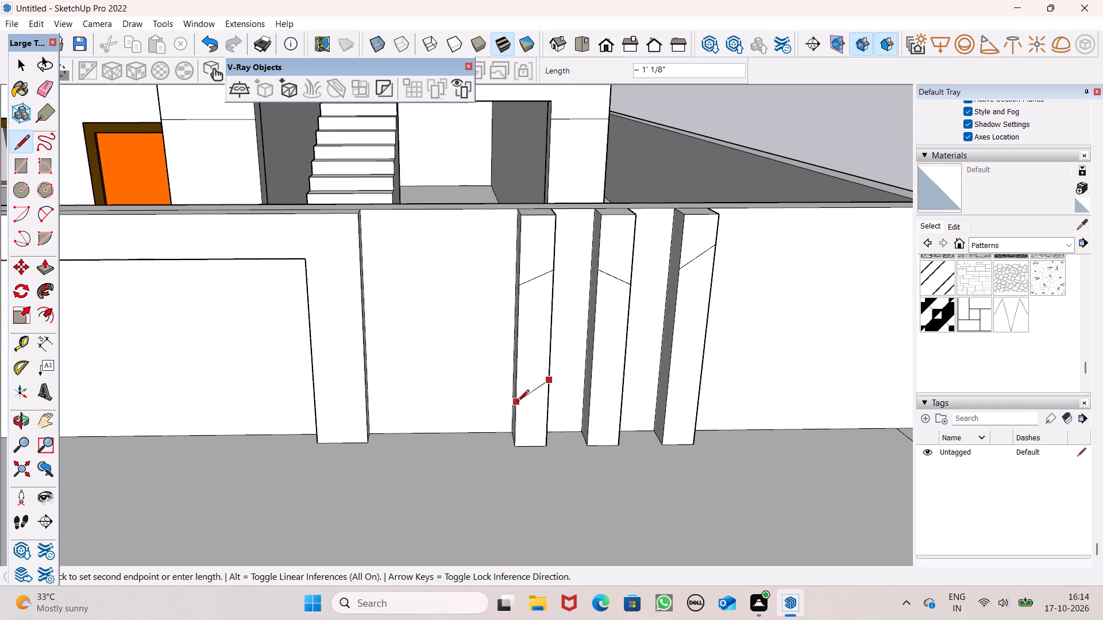
left_click(514, 405)
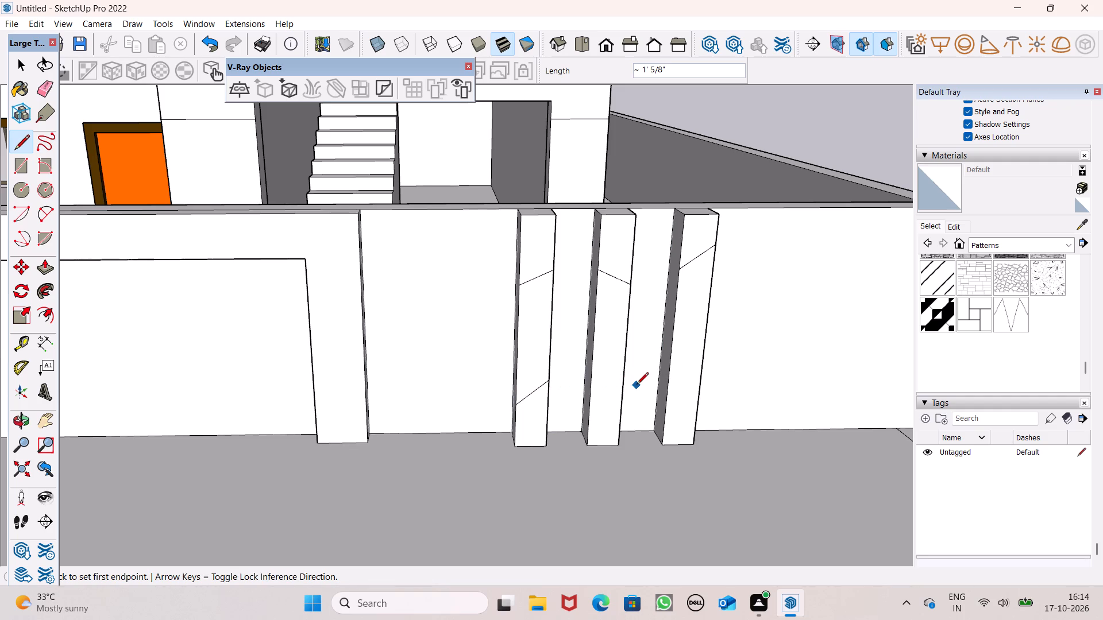
left_click(590, 378)
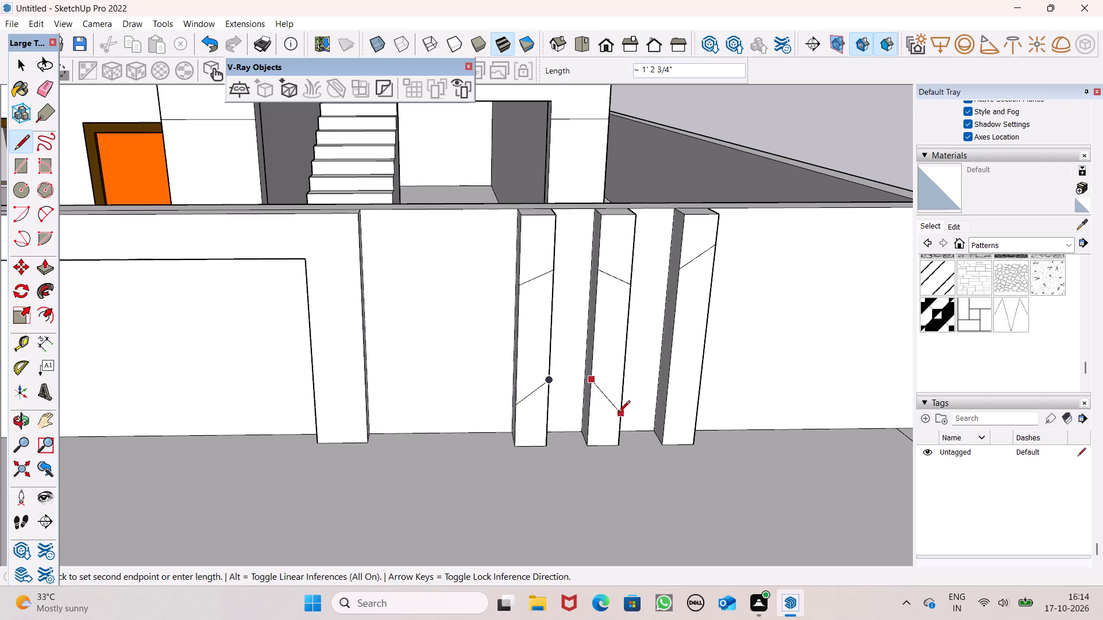
left_click(618, 414)
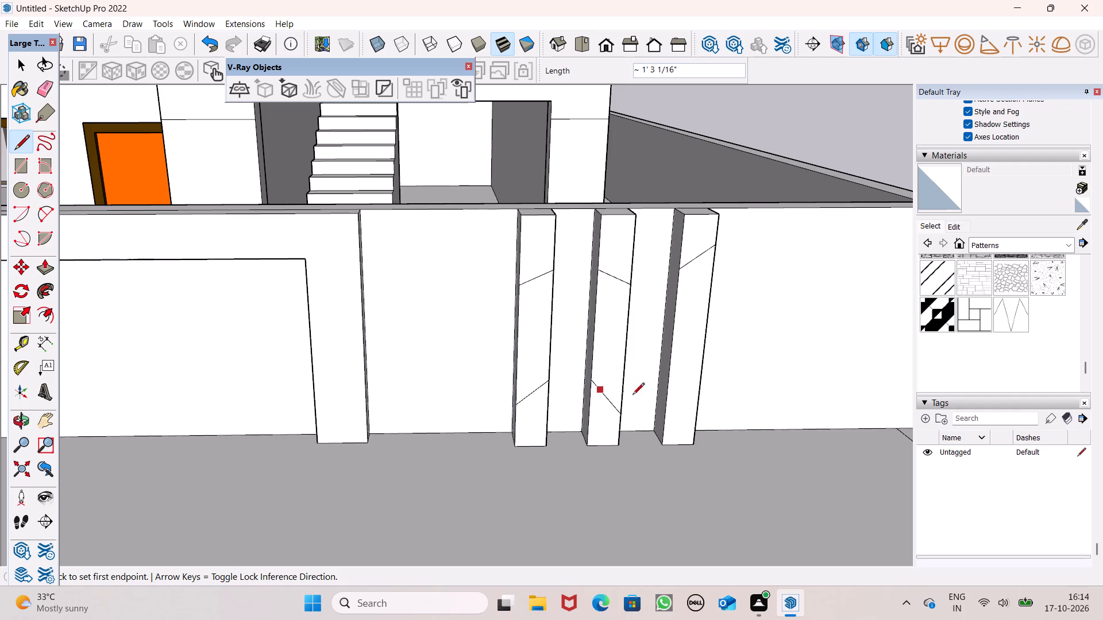
left_click(665, 394)
left_click(694, 417)
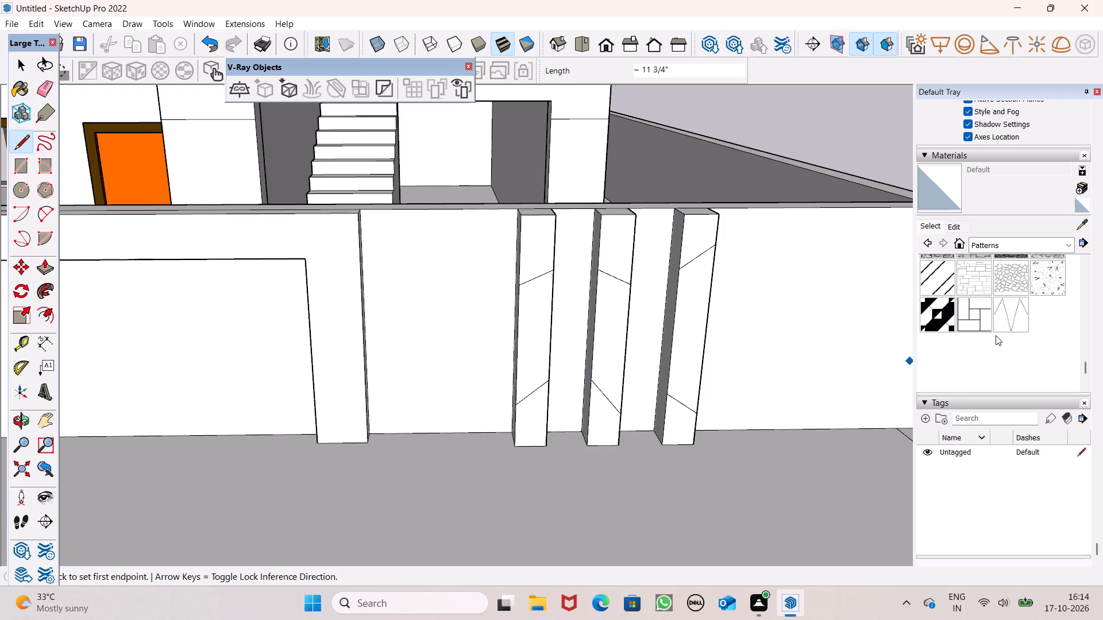
Paint the top and bottom front segments of all three fins with the Sheet Metal pattern material.
scroll(975, 342, "up", 1)
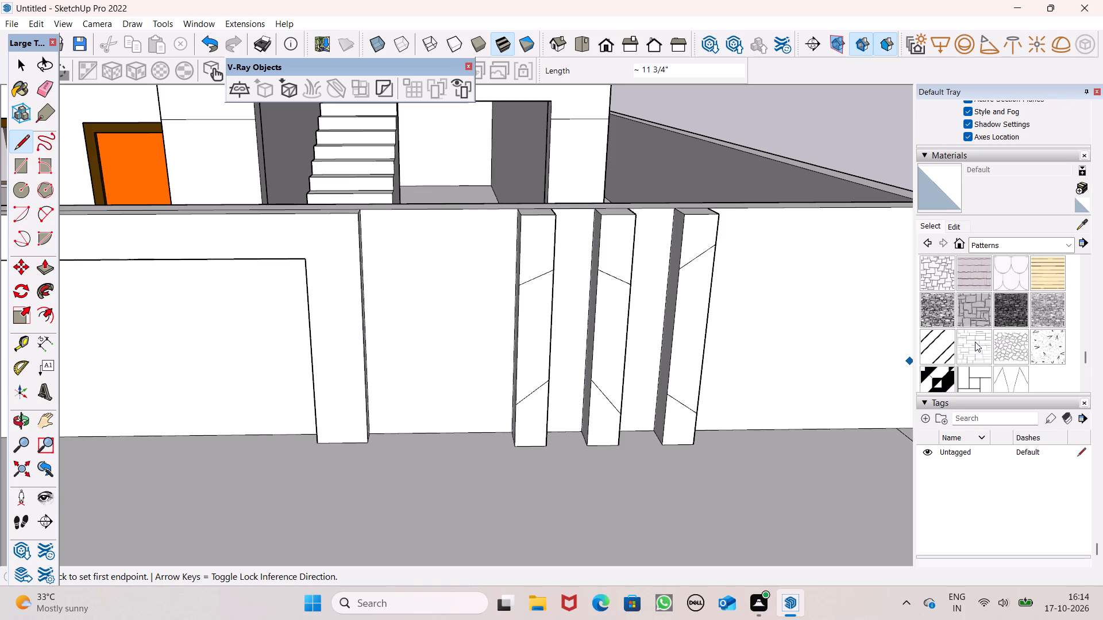
scroll(965, 284, "up", 2)
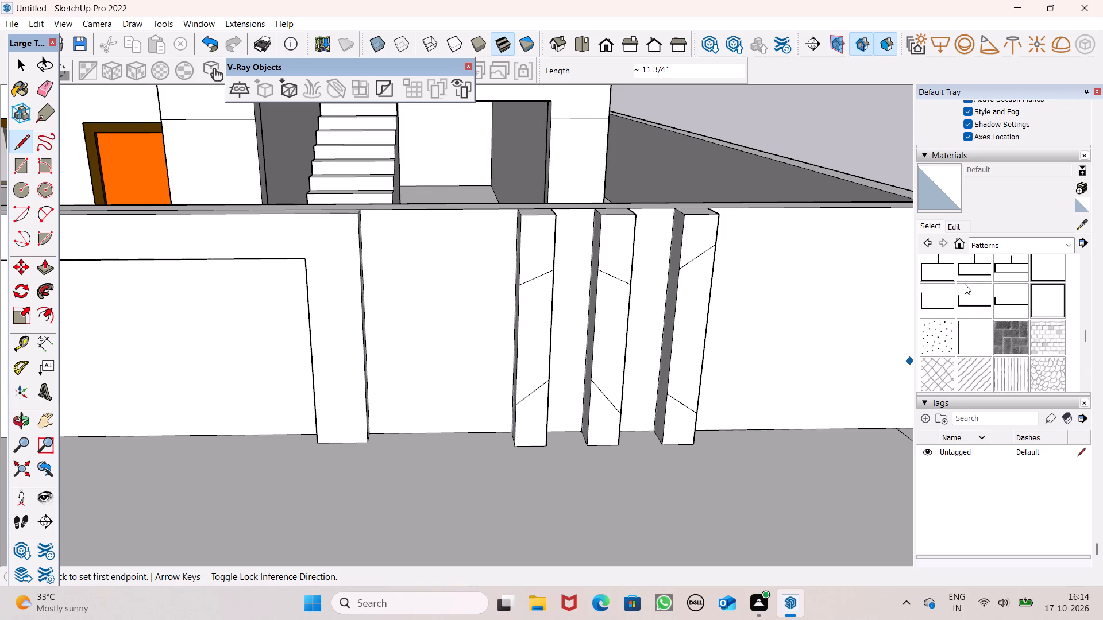
left_click(959, 344)
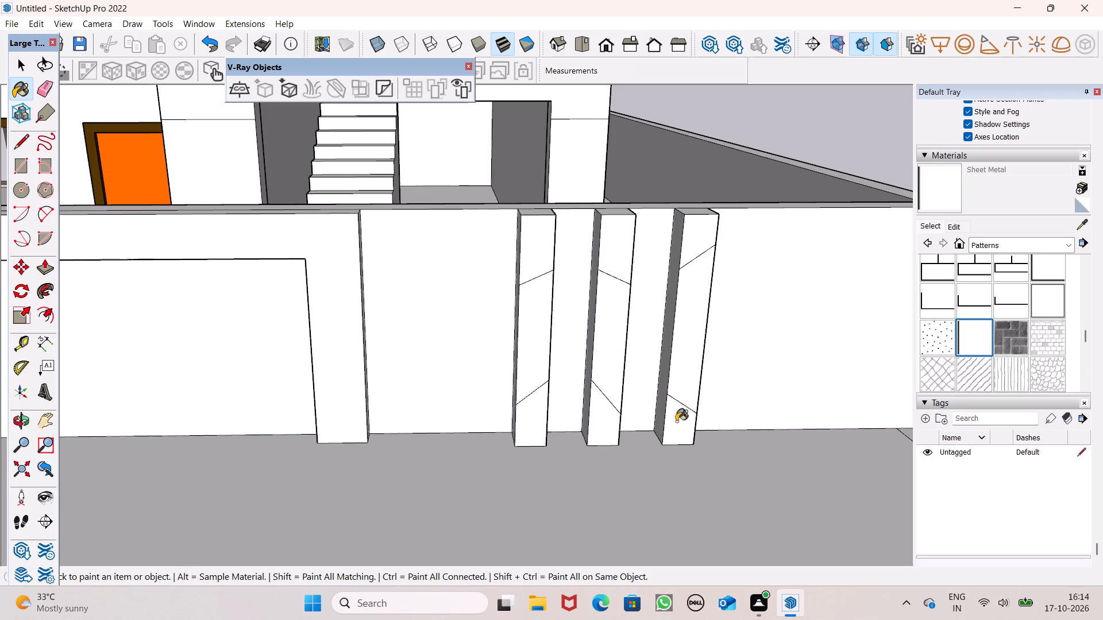
left_click(682, 421)
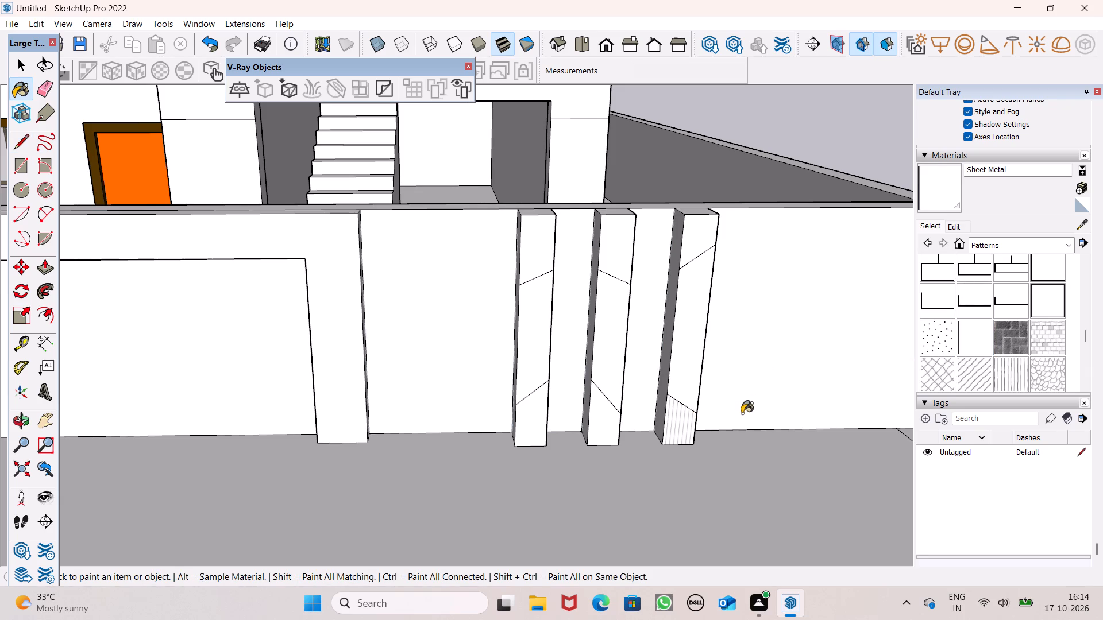
left_click(691, 251)
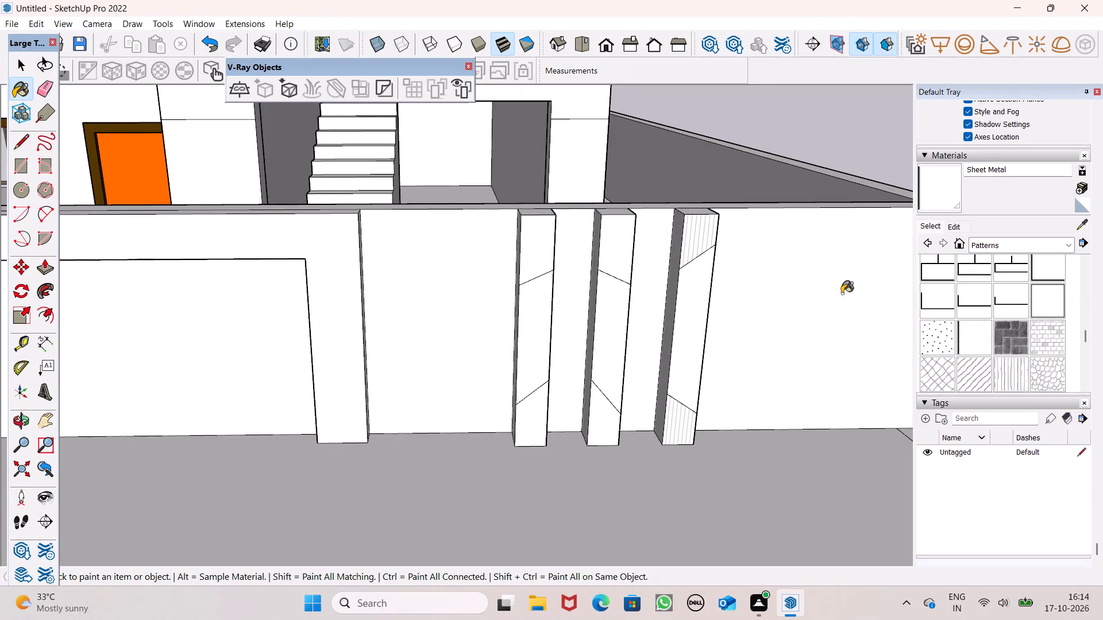
scroll(613, 262, "up", 1)
left_click(612, 258)
left_click(527, 254)
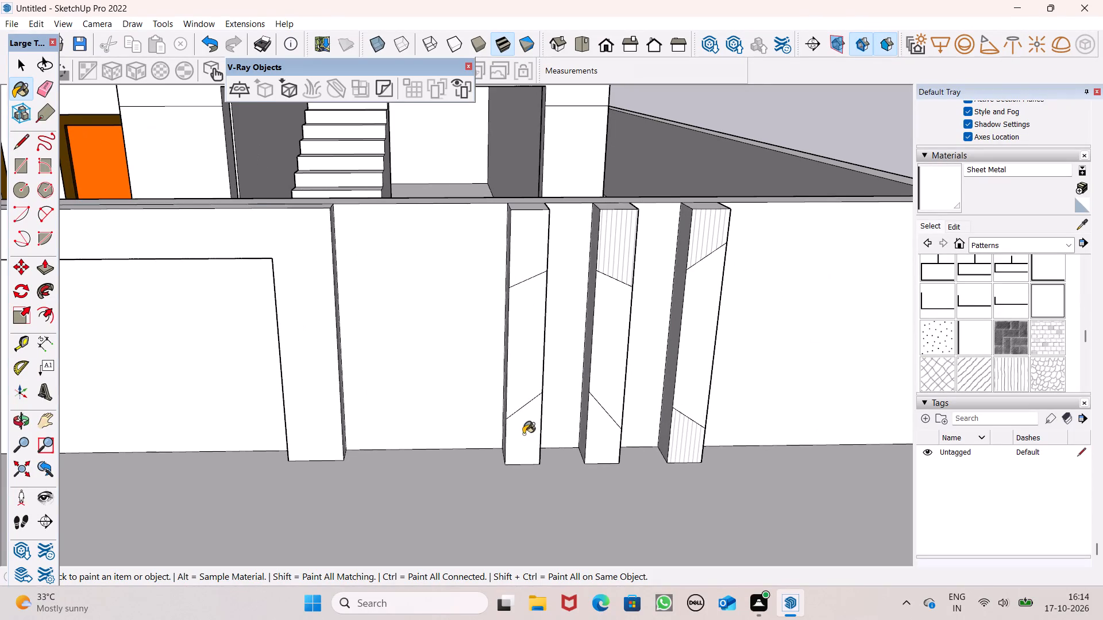
left_click(529, 449)
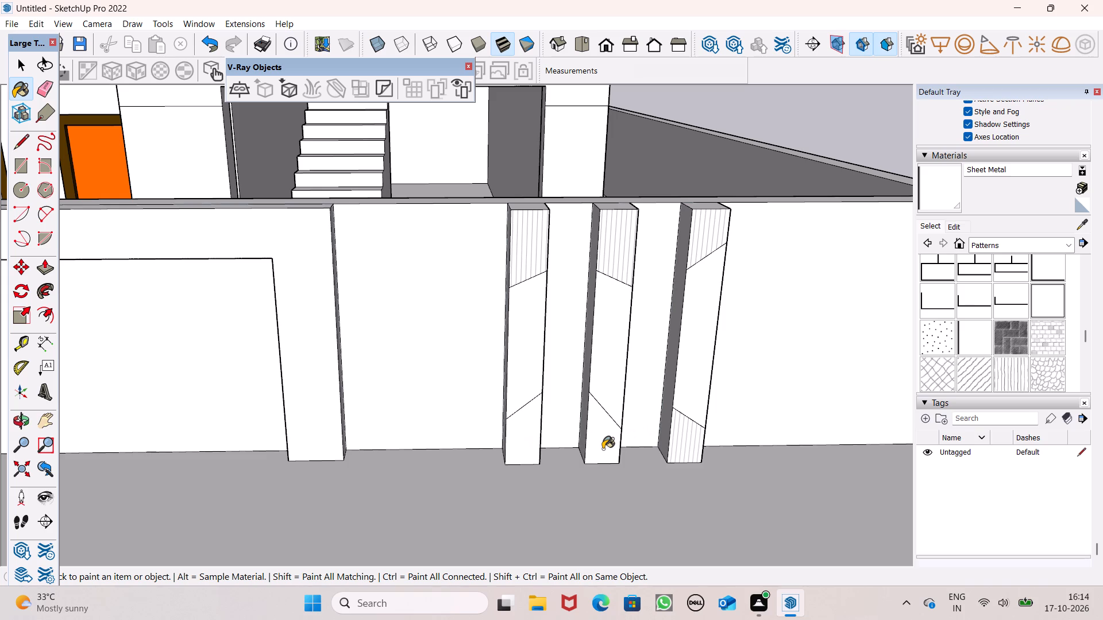
left_click(603, 449)
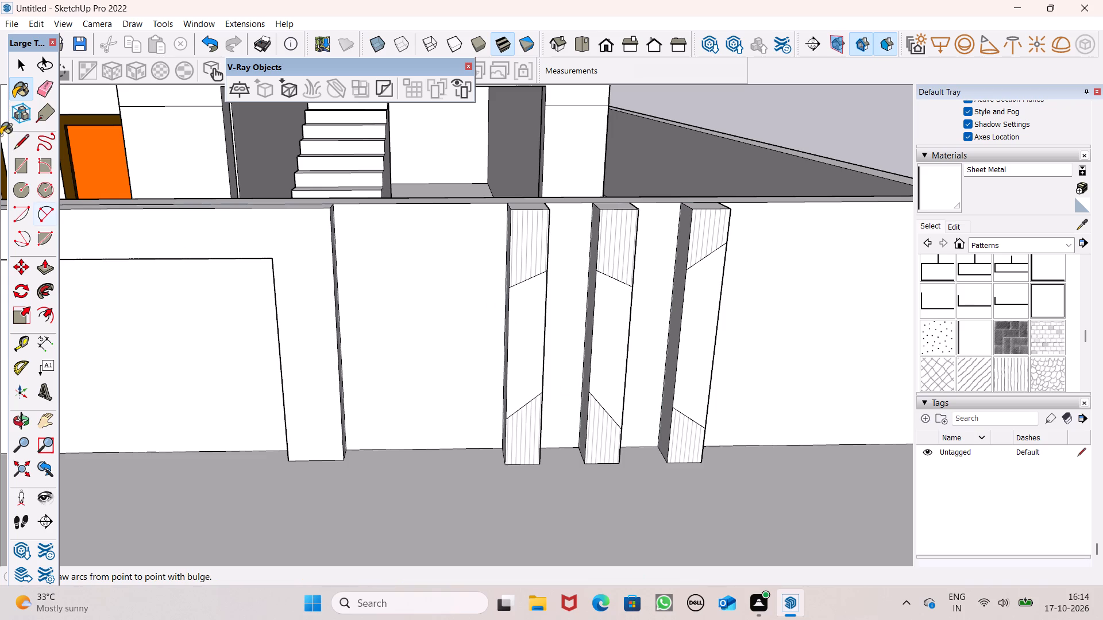
Draw a three-line zigzag across the wall bay between frame and nearest fin, about 4' 4", 4' 1/8" and 4' 7 5/8" long from top down.
left_click(13, 140)
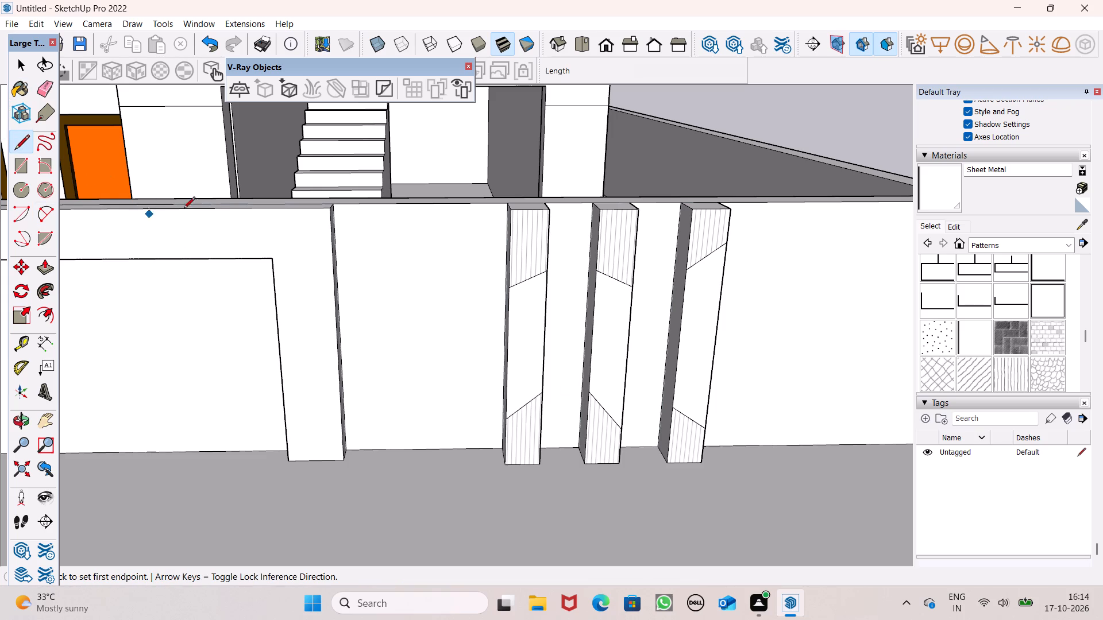
left_click(337, 209)
middle_click_drag(487, 316, 516, 325)
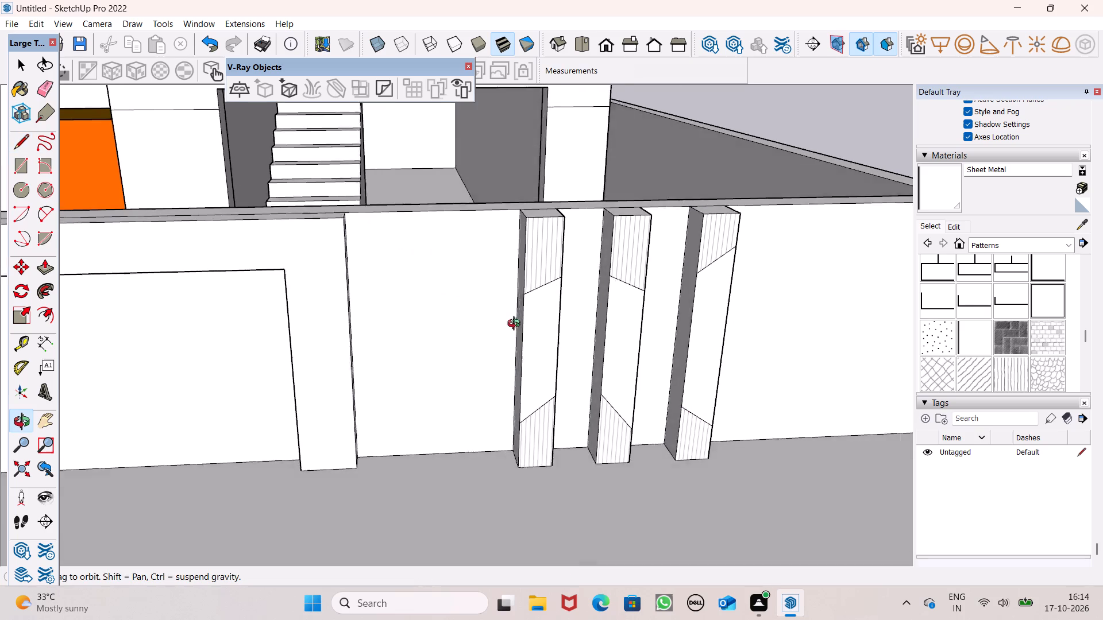
middle_click_drag(516, 325, 545, 311)
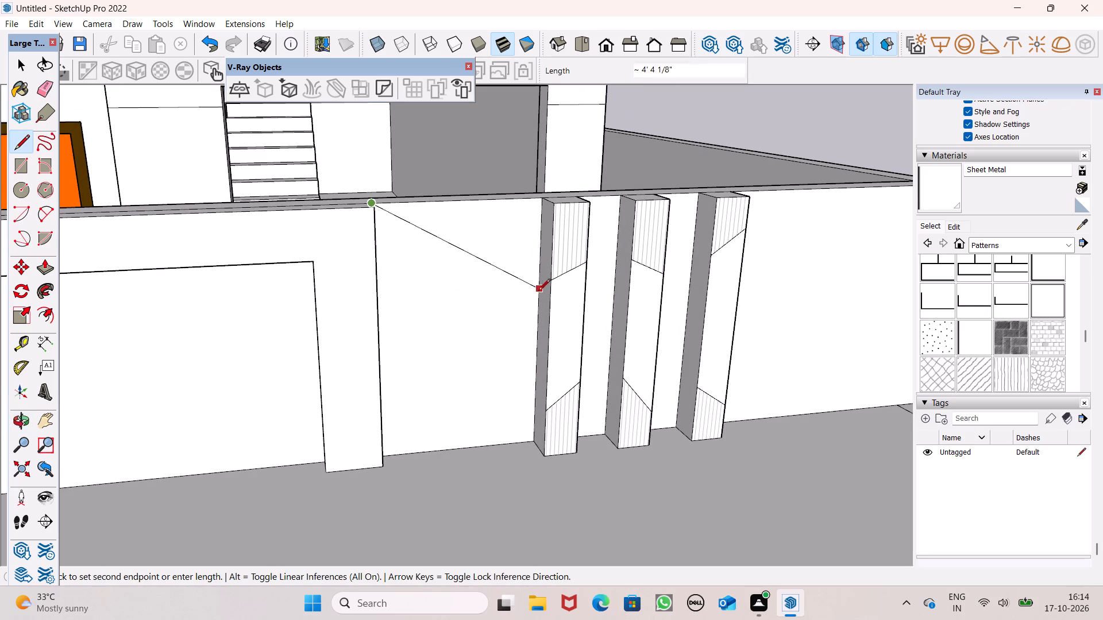
scroll(527, 309, "up", 7)
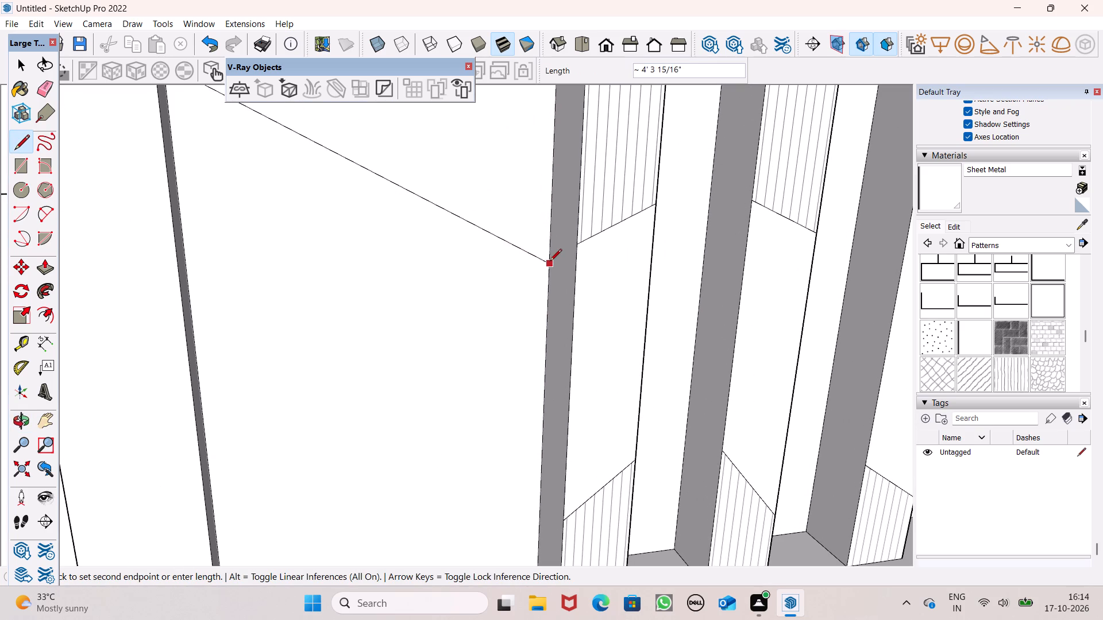
left_click(547, 263)
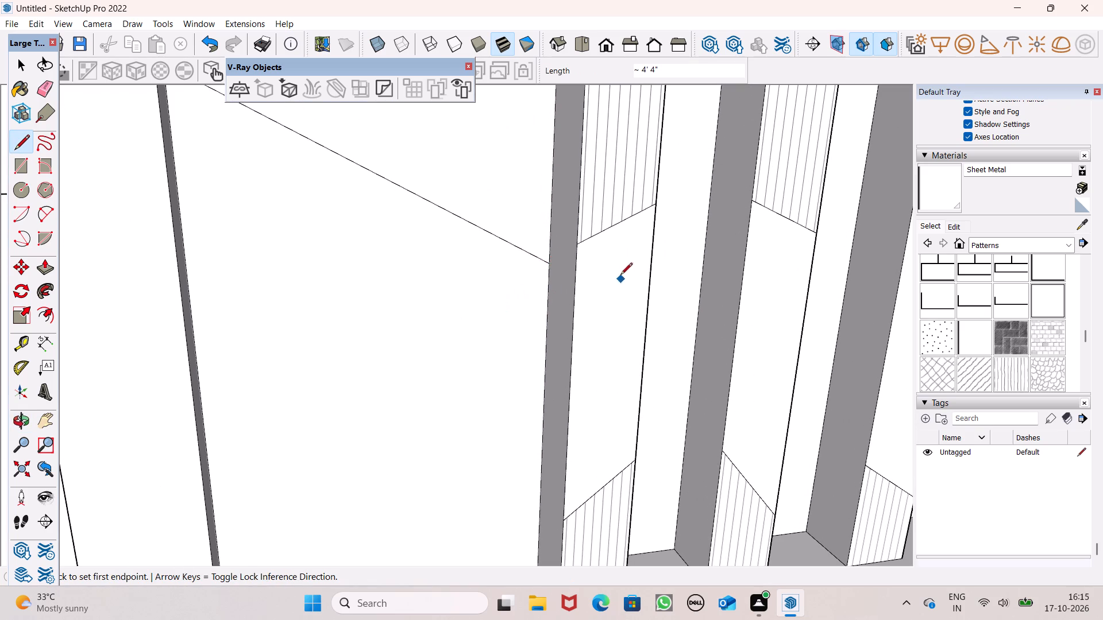
left_click(549, 268)
middle_click_drag(415, 356, 365, 390)
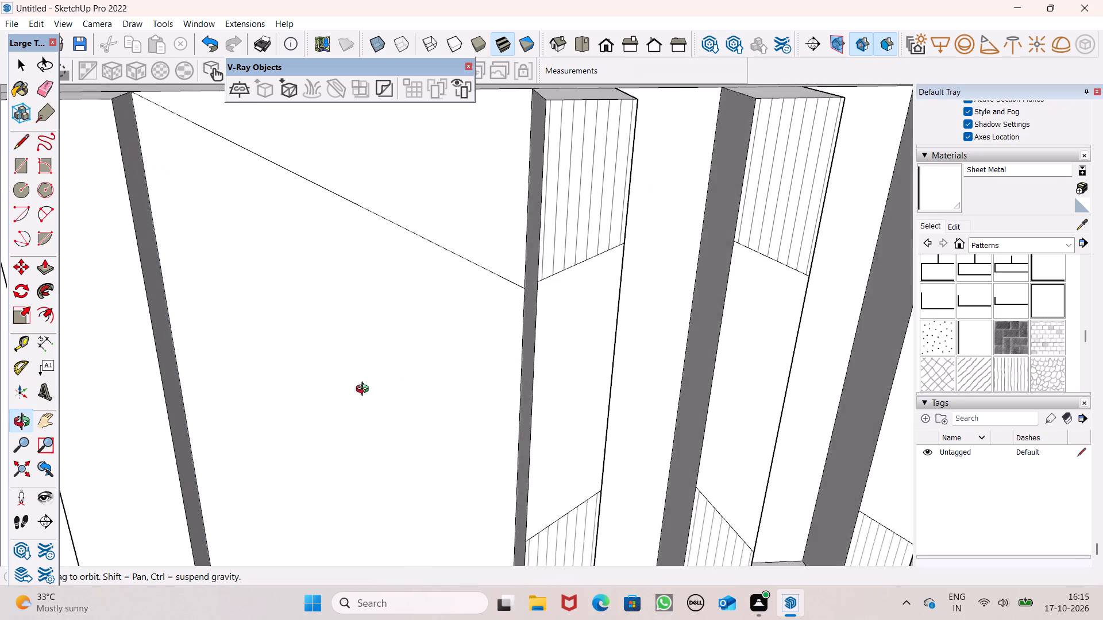
middle_click_drag(365, 390, 307, 397)
scroll(311, 401, "up", 1)
left_click(153, 375)
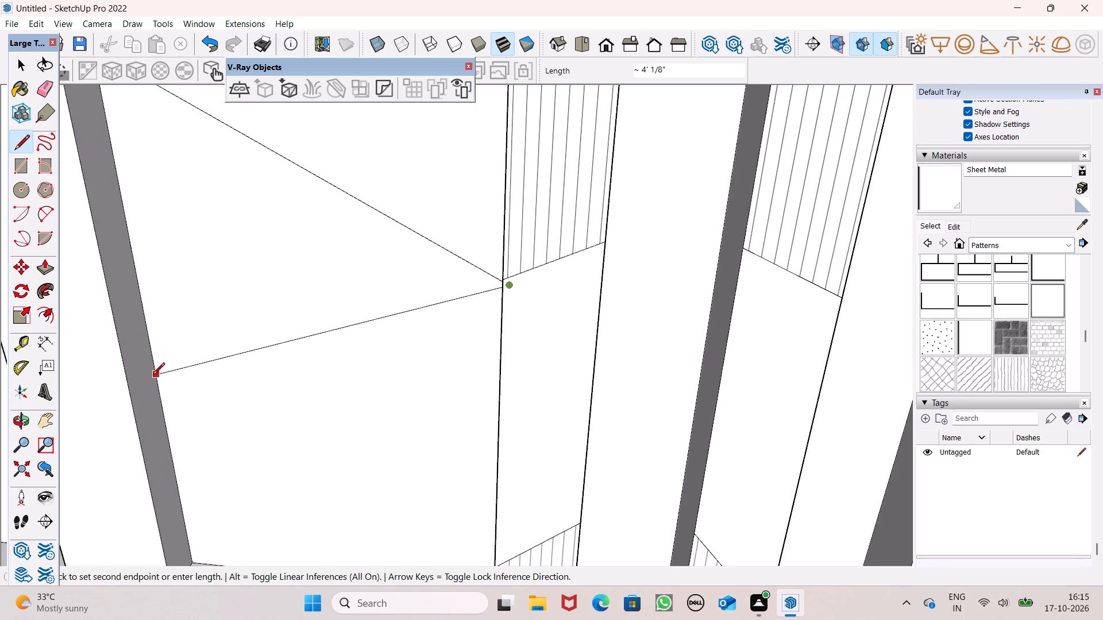
middle_click_drag(338, 299, 457, 162)
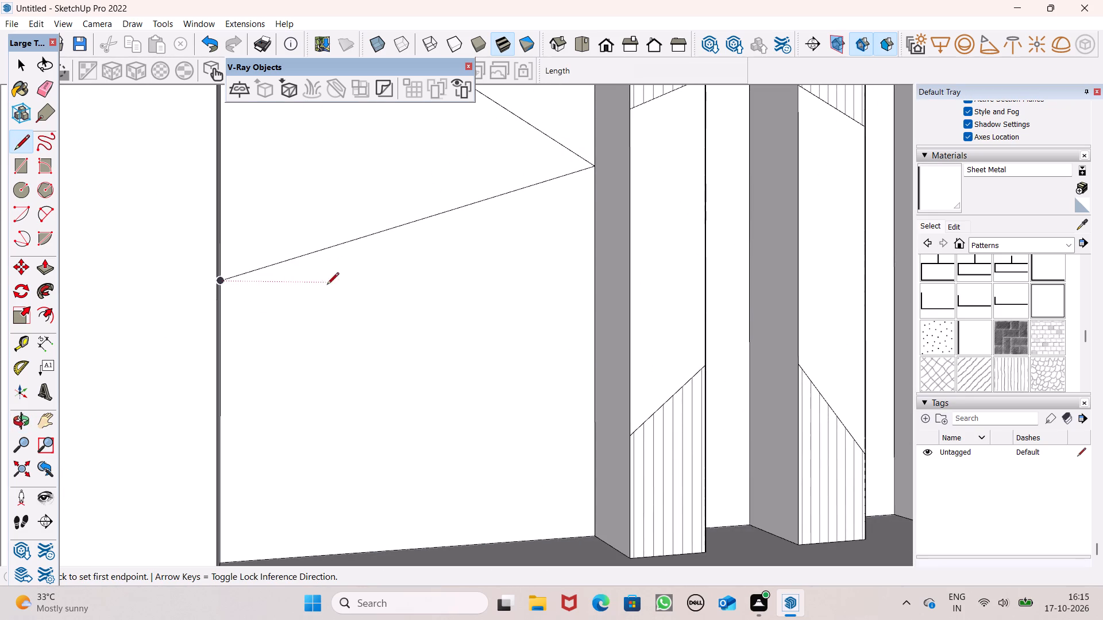
middle_click_drag(254, 307, 210, 321)
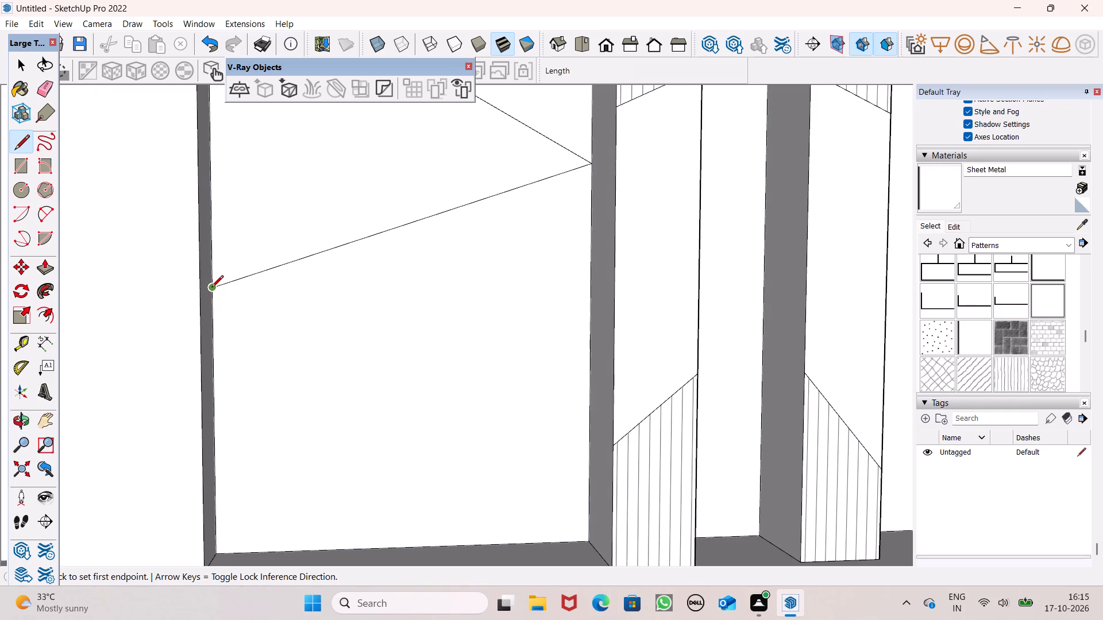
left_click(211, 289)
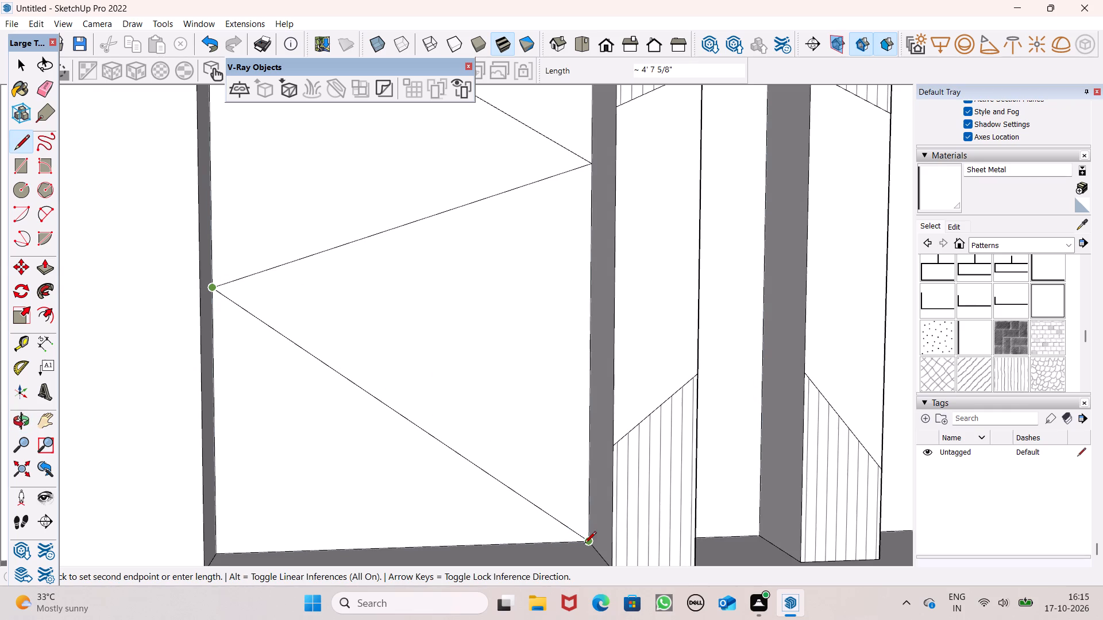
left_click(584, 544)
Paint the top and bottom triangles of the zigzag wall bay with the Sheet Metal pattern material.
scroll(442, 390, "down", 8)
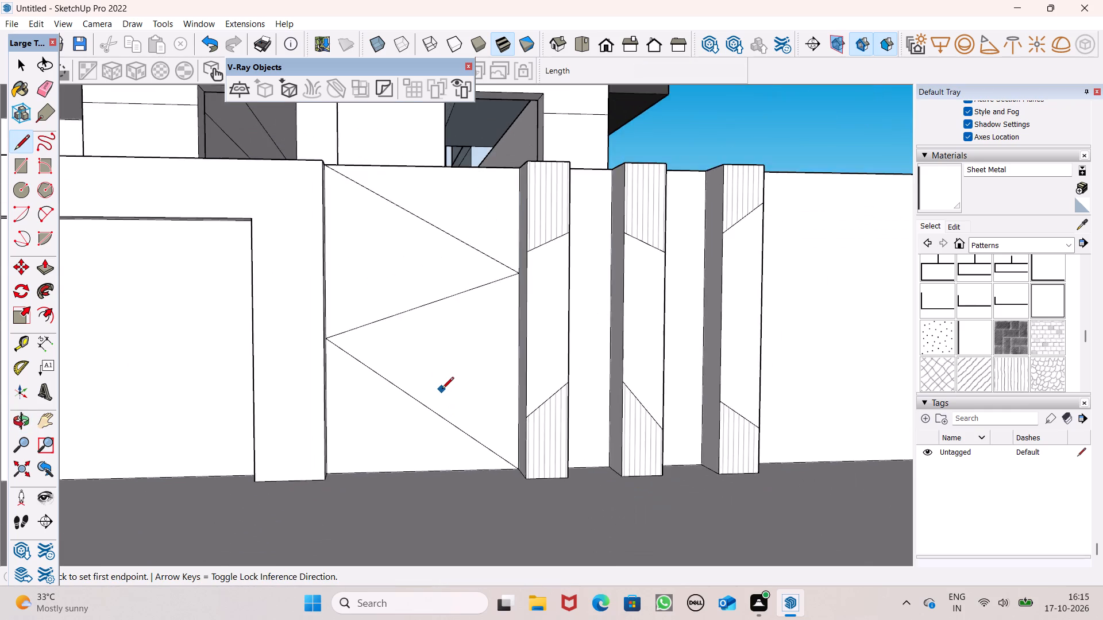
middle_click_drag(439, 389, 408, 491)
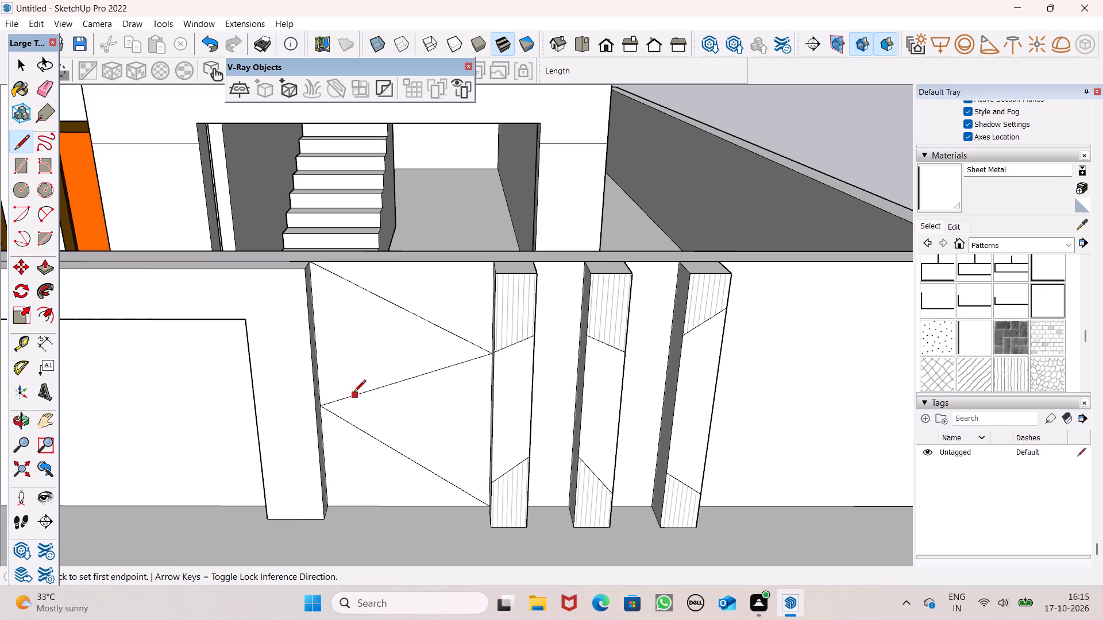
left_click(967, 339)
left_click(421, 284)
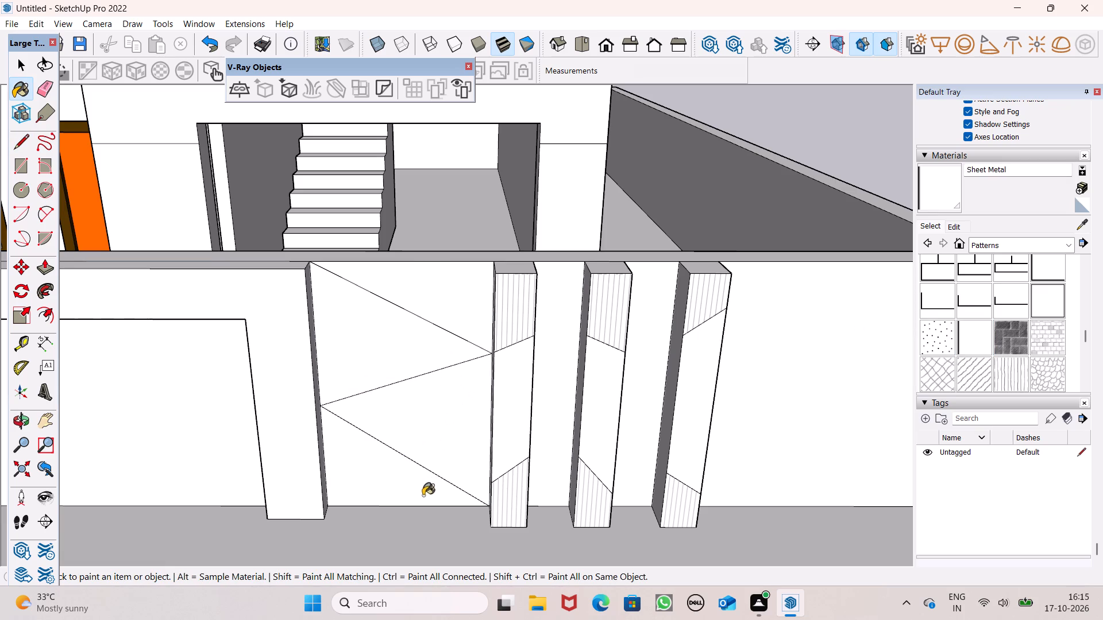
left_click(404, 427)
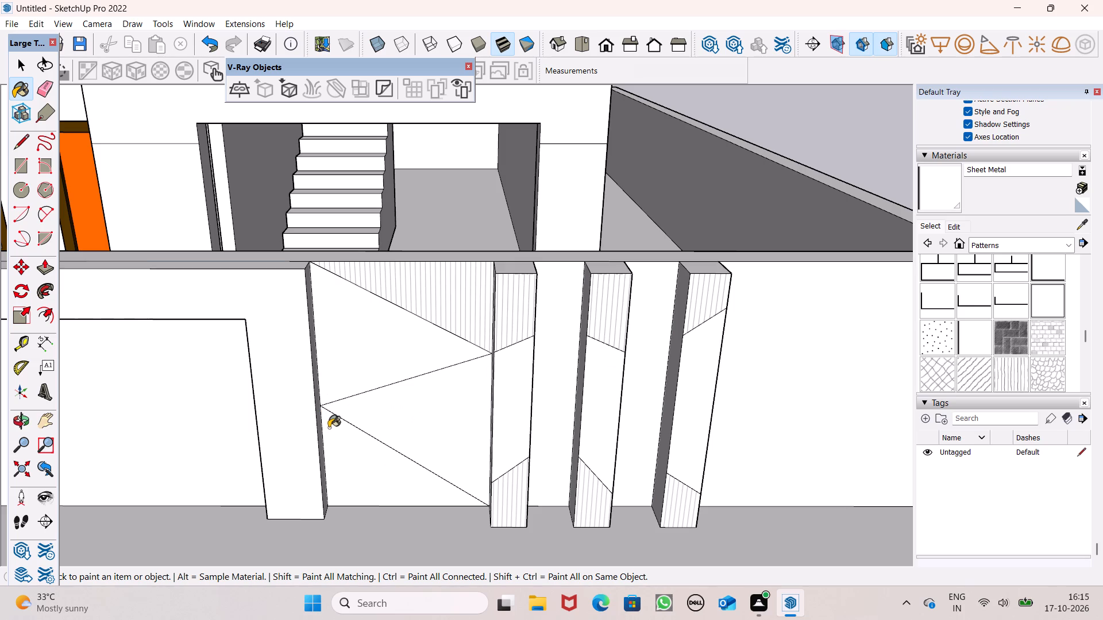
key("ctrl+z")
left_click(349, 438)
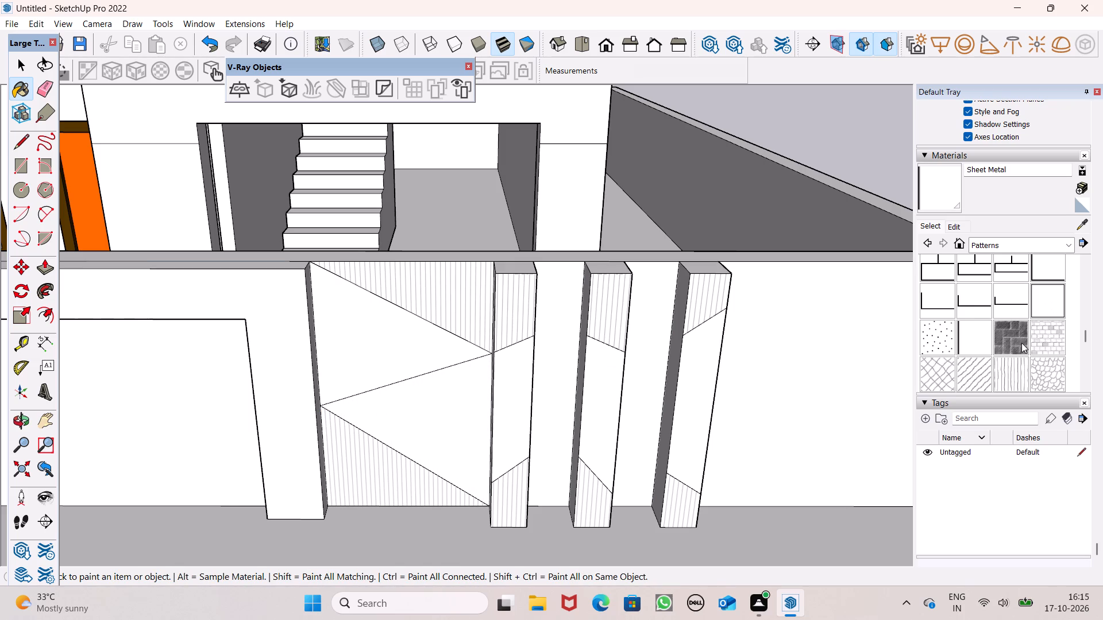
Paint the three fins' middle front segments and the bay's two middle triangles with the Sketchy Lines Wavy Vertical pattern.
left_click(1009, 379)
left_click(509, 365)
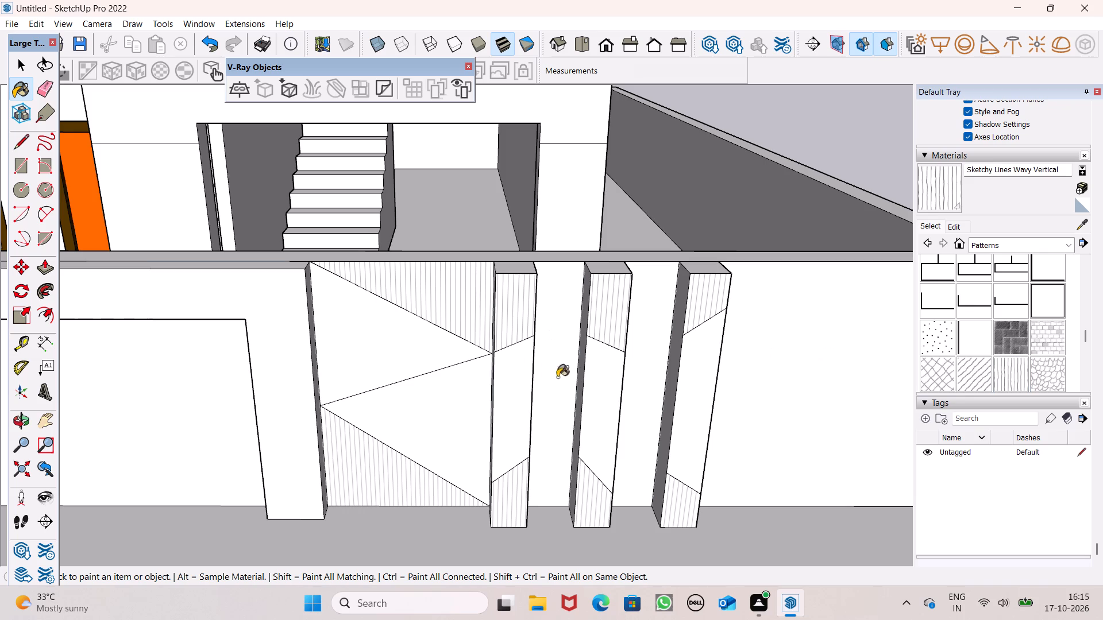
left_click(593, 385)
left_click(703, 382)
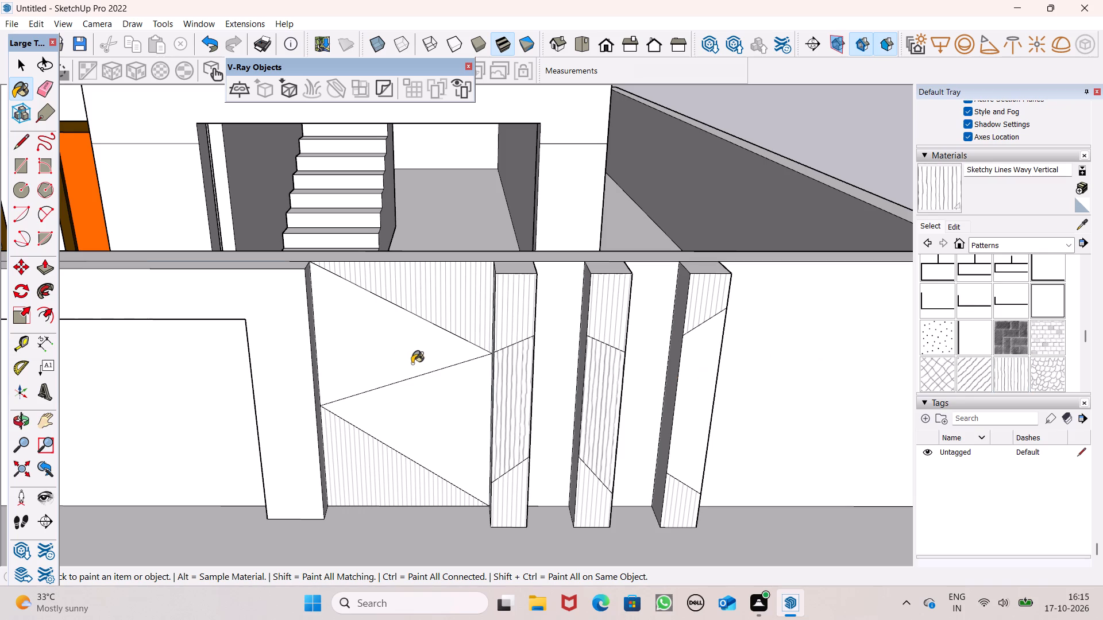
left_click(397, 359)
left_click(427, 393)
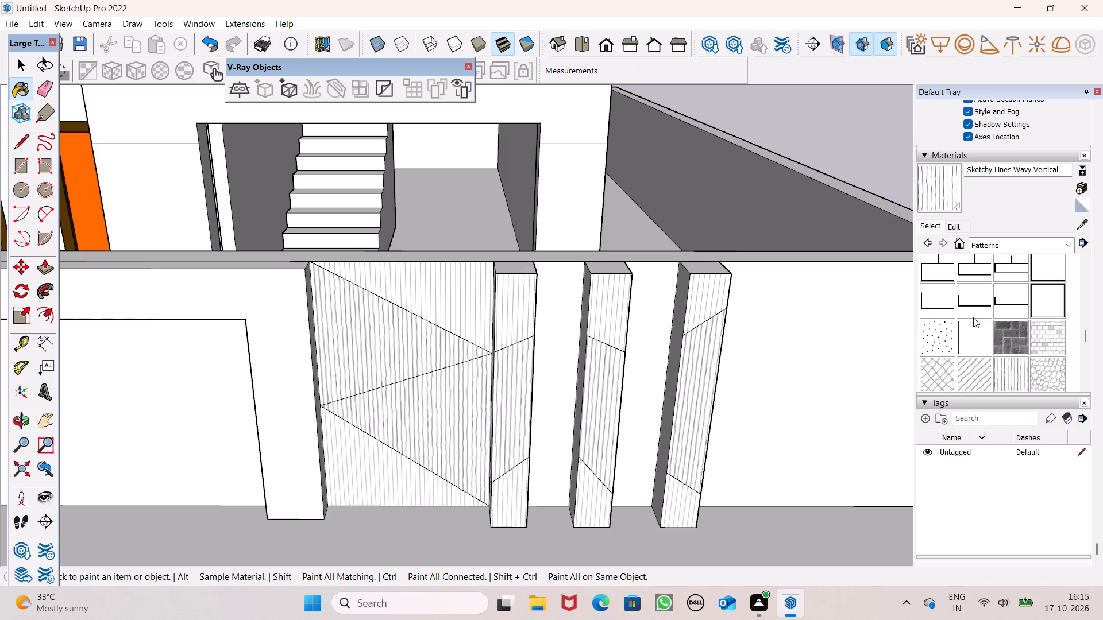
Edit the Sketchy Lines Wavy Vertical material and set its RGB colour to 0, 0, 0.
scroll(938, 273, "down", 3)
scroll(643, 242, "down", 5)
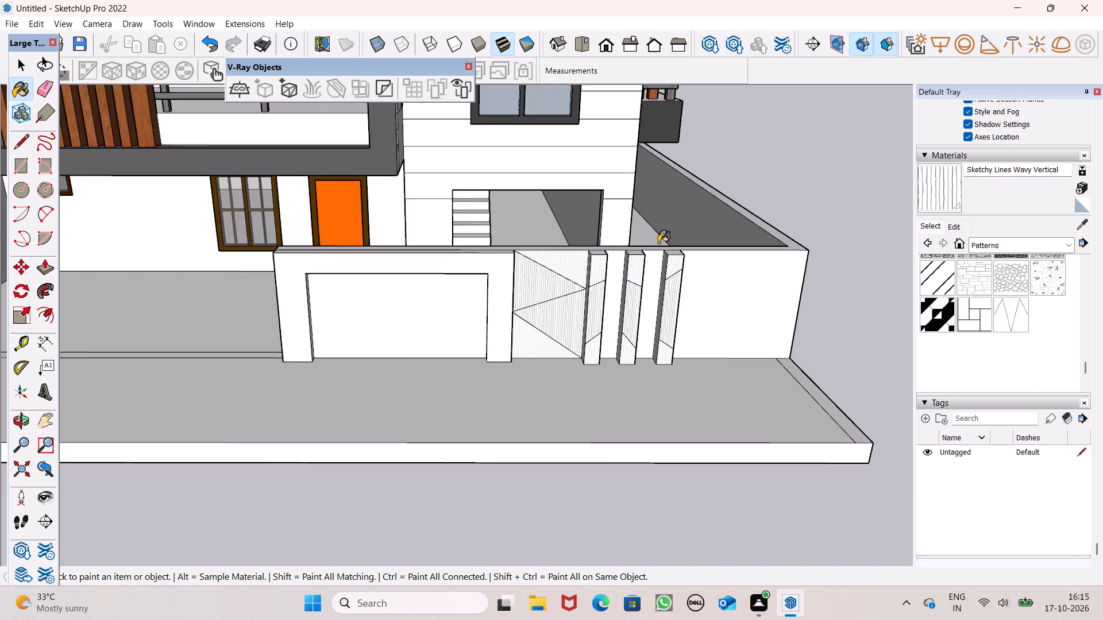
scroll(659, 243, "down", 2)
scroll(698, 244, "up", 9)
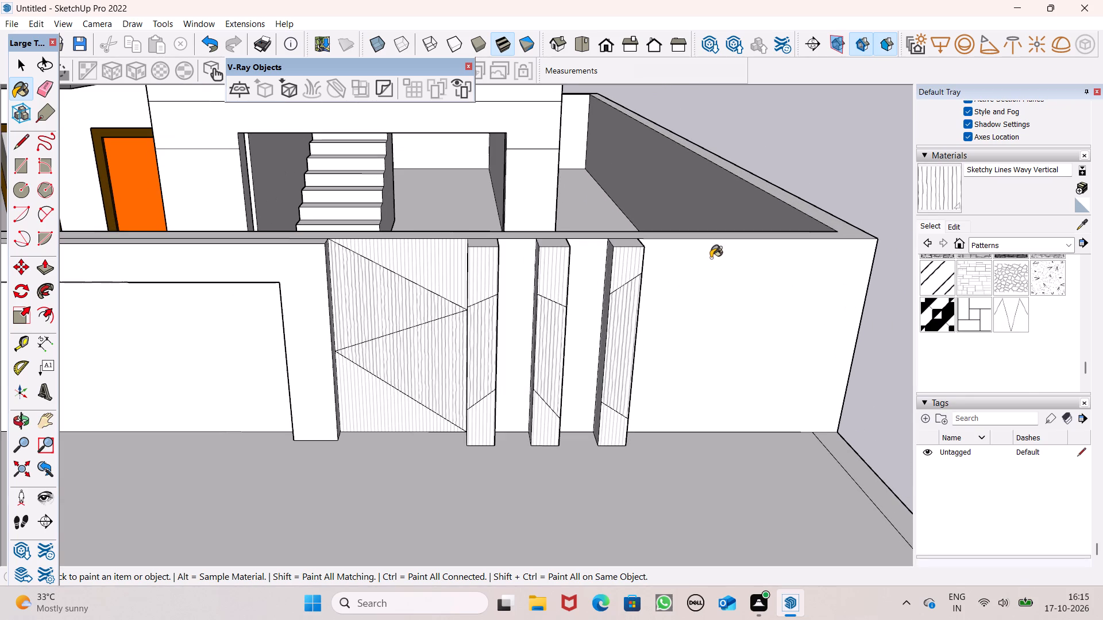
left_click(952, 230)
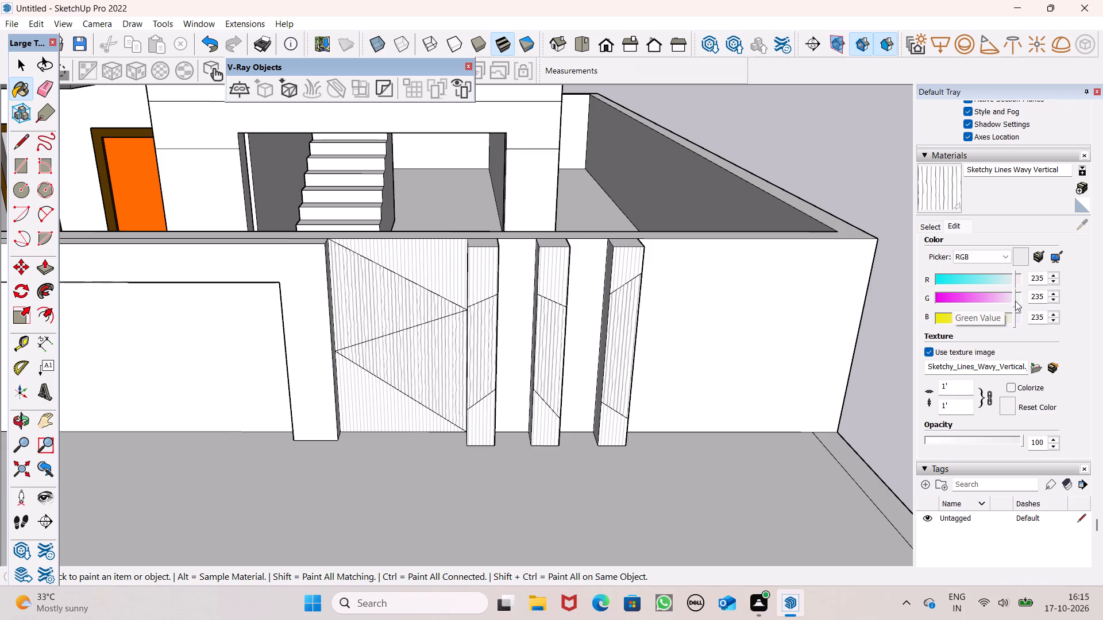
left_click_drag(1014, 288, 948, 277)
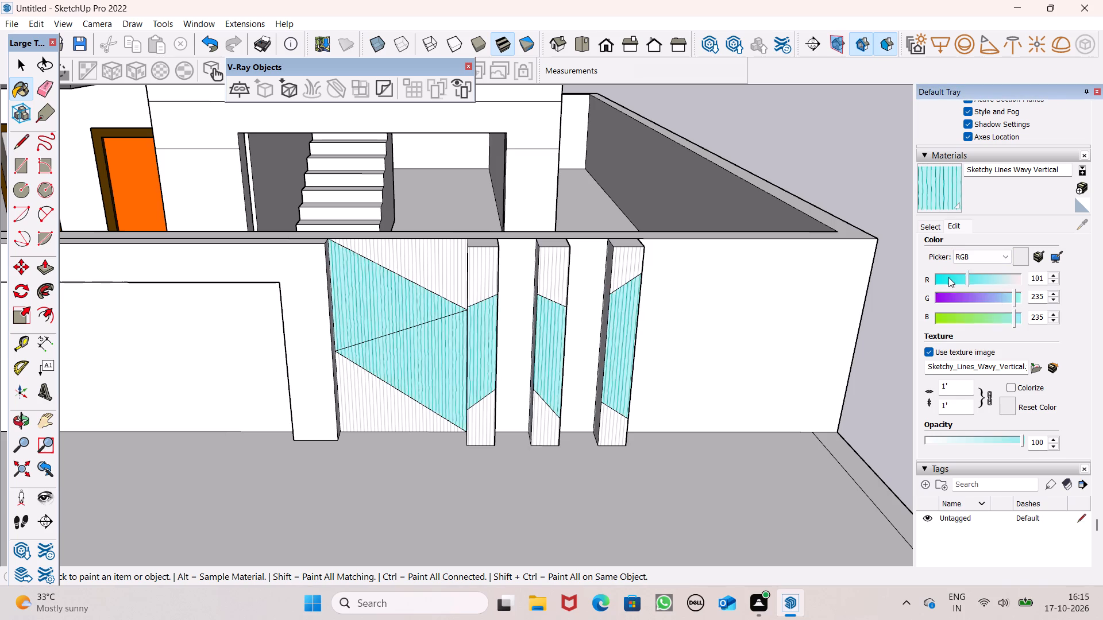
left_click_drag(948, 277, 928, 278)
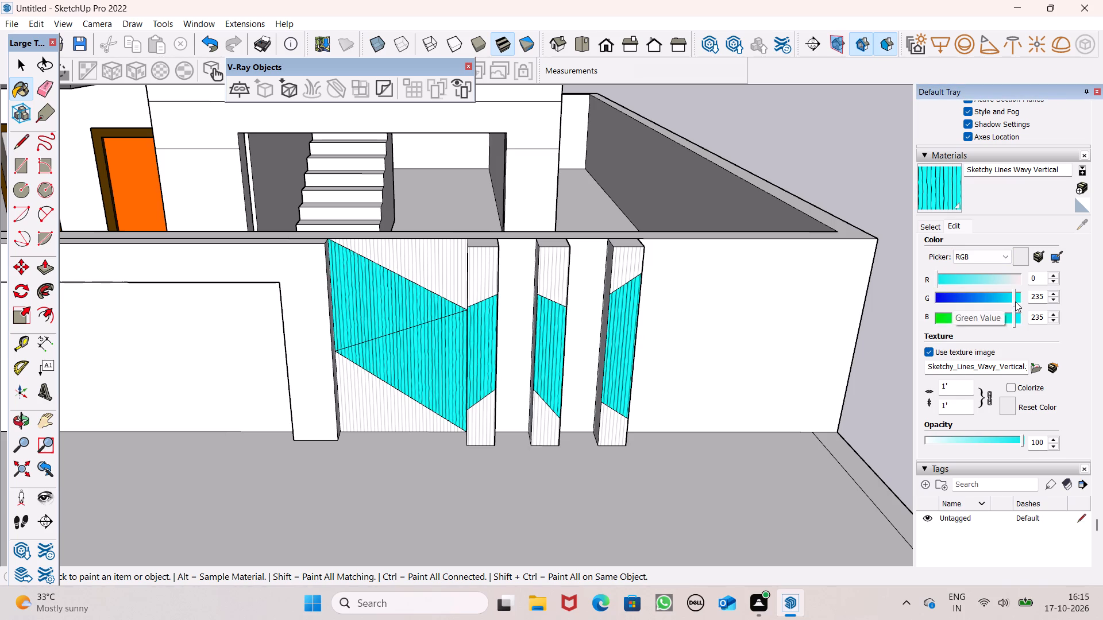
left_click_drag(1015, 301, 927, 304)
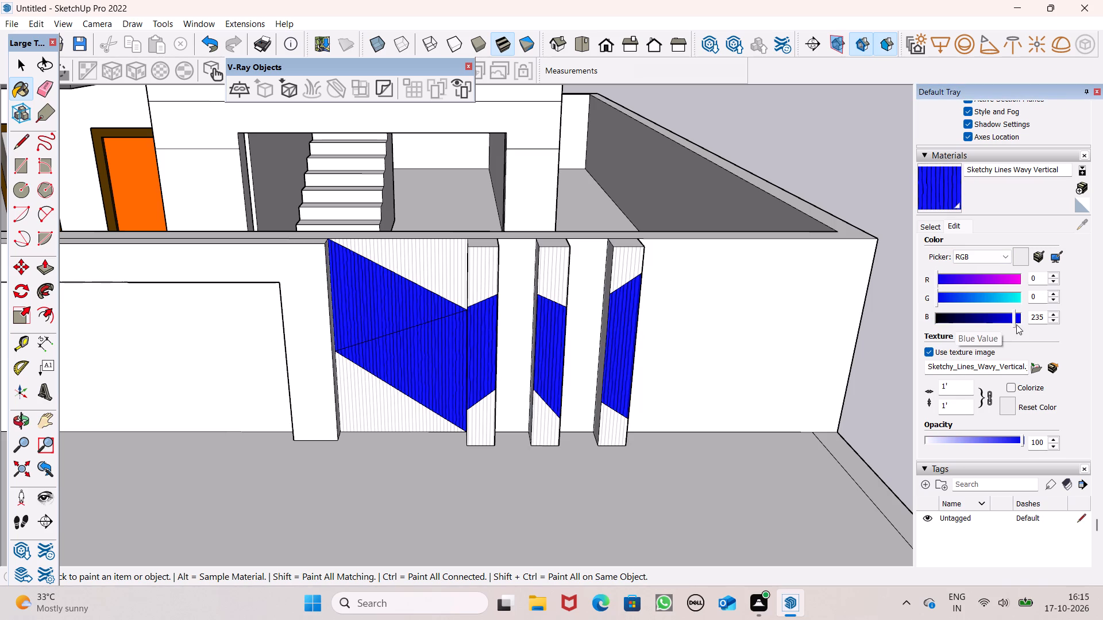
left_click_drag(1015, 324, 931, 323)
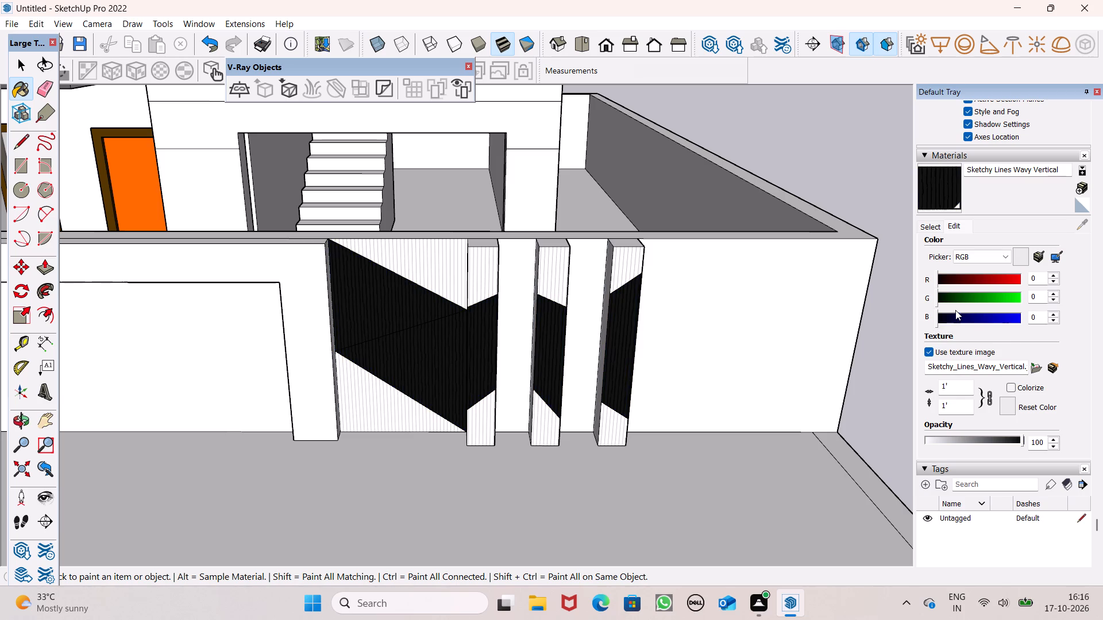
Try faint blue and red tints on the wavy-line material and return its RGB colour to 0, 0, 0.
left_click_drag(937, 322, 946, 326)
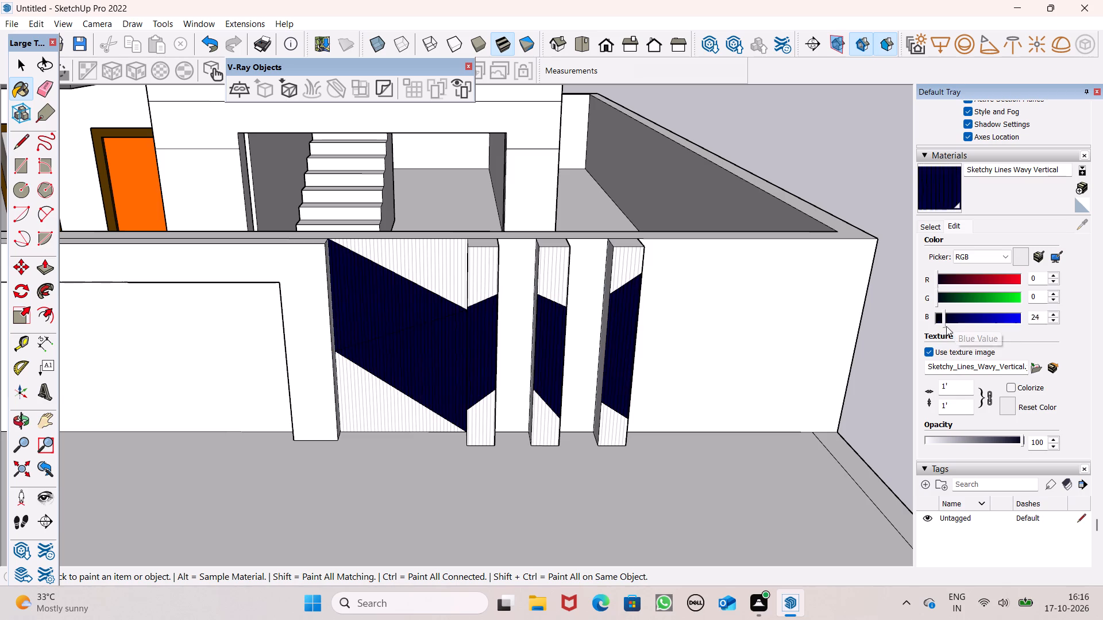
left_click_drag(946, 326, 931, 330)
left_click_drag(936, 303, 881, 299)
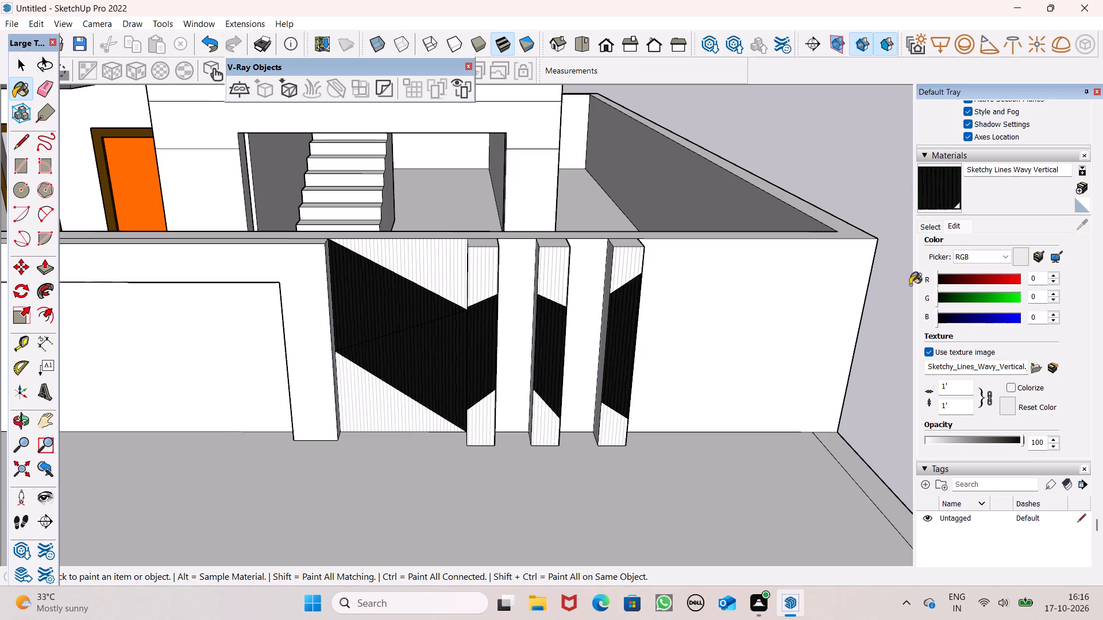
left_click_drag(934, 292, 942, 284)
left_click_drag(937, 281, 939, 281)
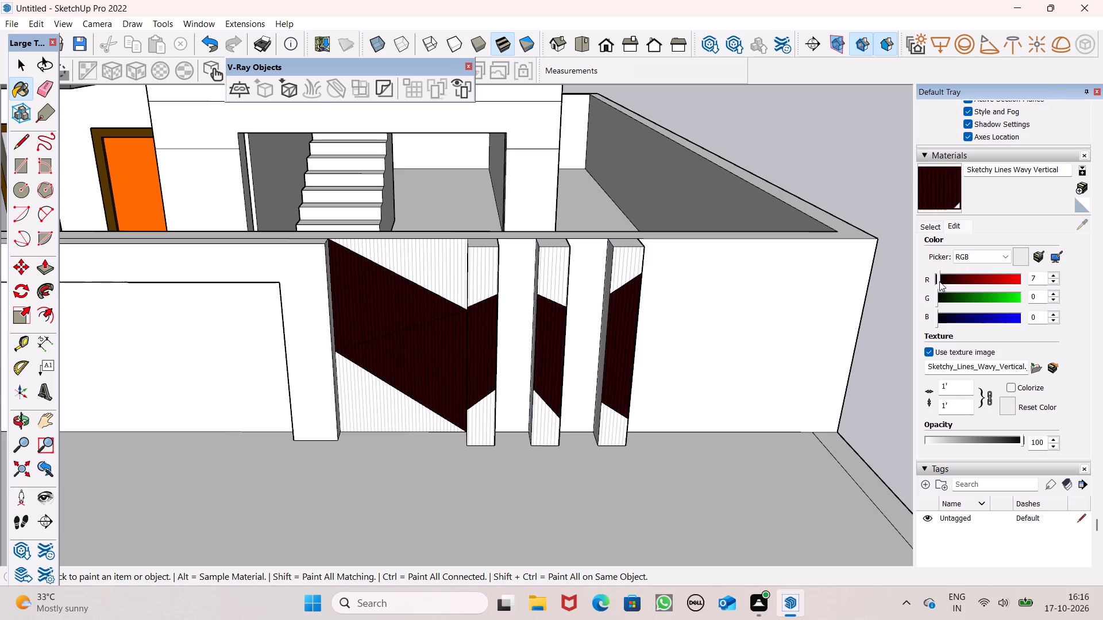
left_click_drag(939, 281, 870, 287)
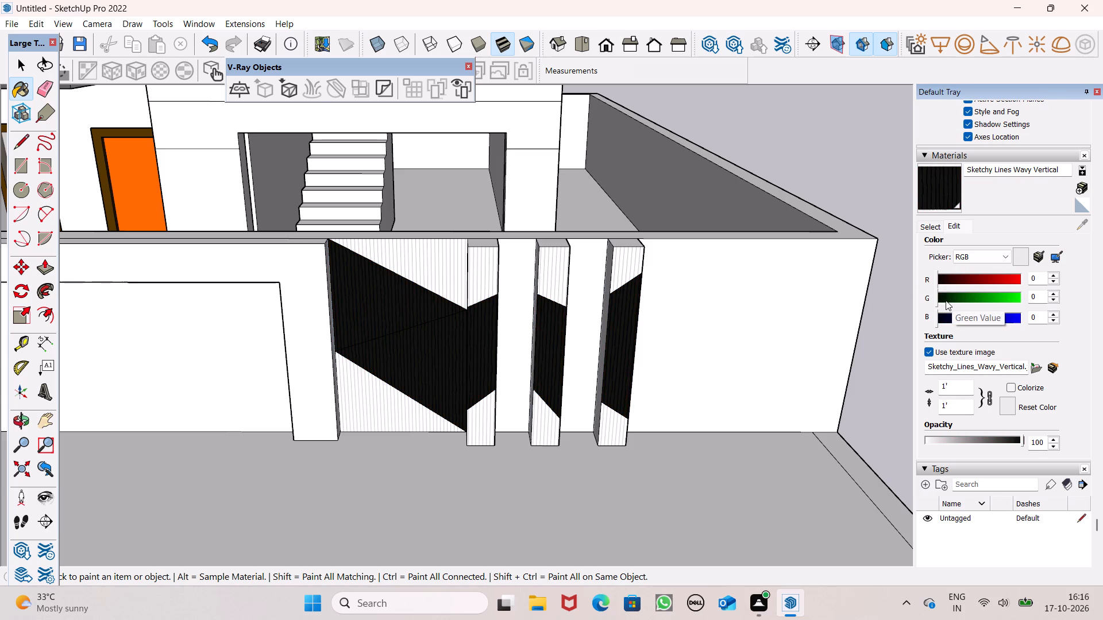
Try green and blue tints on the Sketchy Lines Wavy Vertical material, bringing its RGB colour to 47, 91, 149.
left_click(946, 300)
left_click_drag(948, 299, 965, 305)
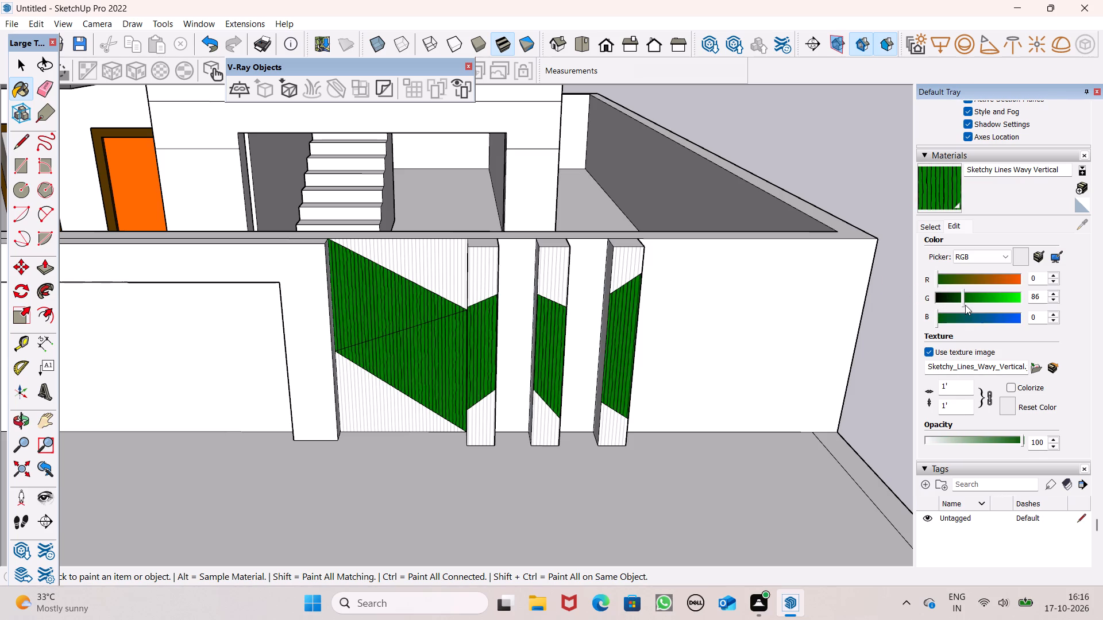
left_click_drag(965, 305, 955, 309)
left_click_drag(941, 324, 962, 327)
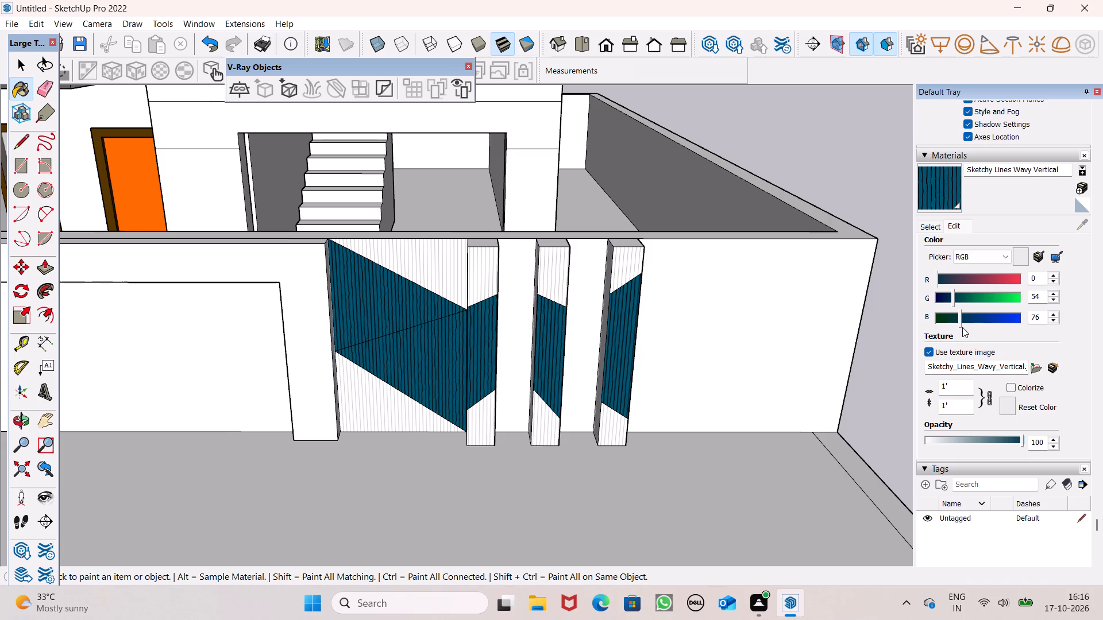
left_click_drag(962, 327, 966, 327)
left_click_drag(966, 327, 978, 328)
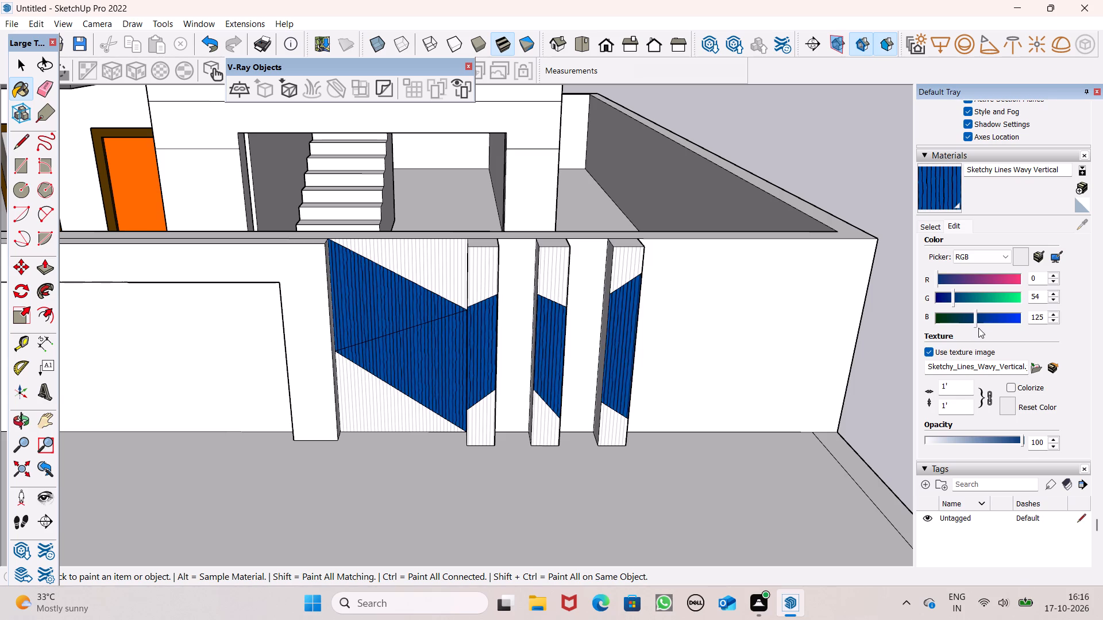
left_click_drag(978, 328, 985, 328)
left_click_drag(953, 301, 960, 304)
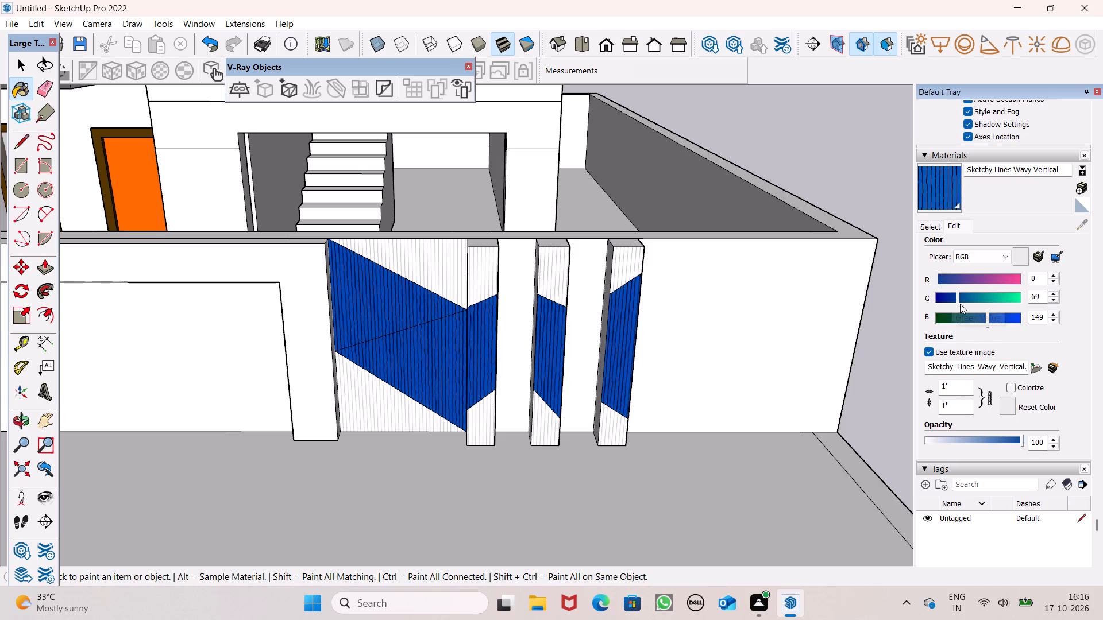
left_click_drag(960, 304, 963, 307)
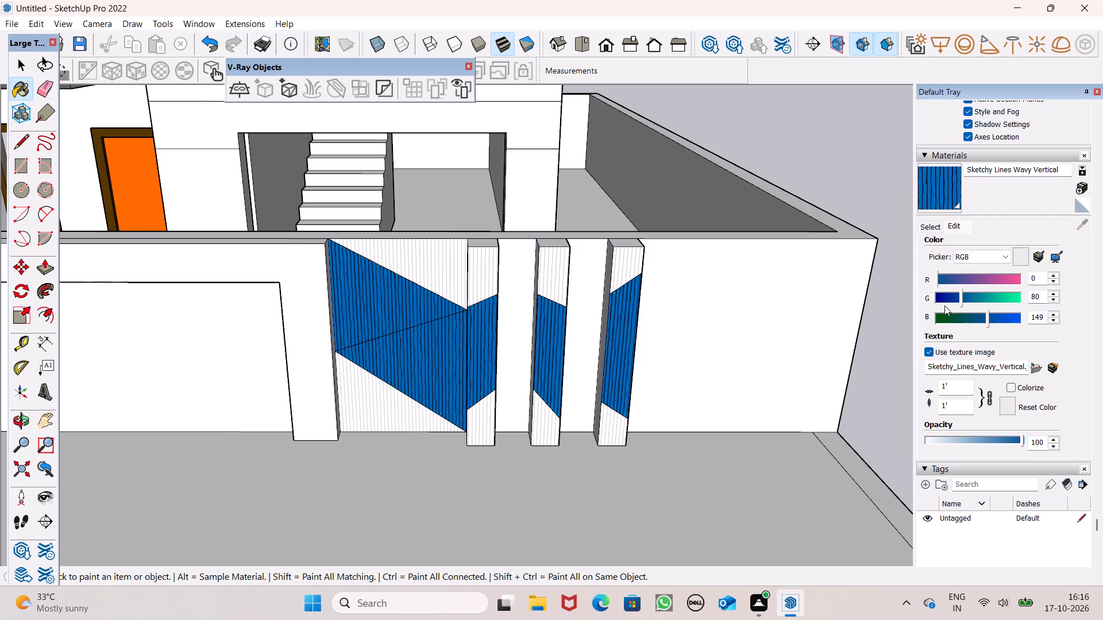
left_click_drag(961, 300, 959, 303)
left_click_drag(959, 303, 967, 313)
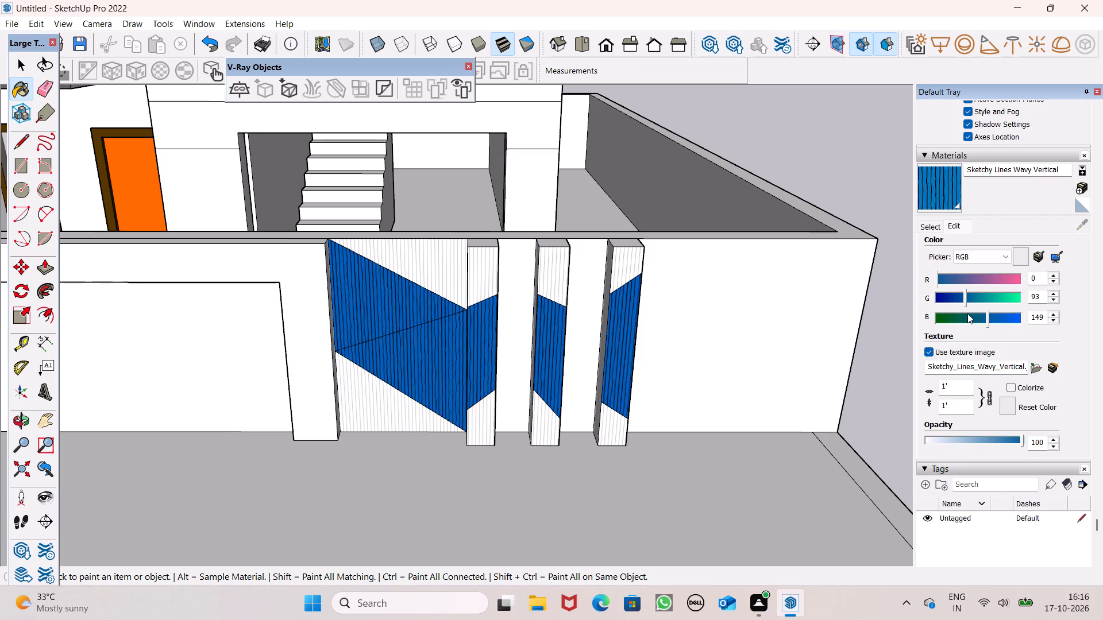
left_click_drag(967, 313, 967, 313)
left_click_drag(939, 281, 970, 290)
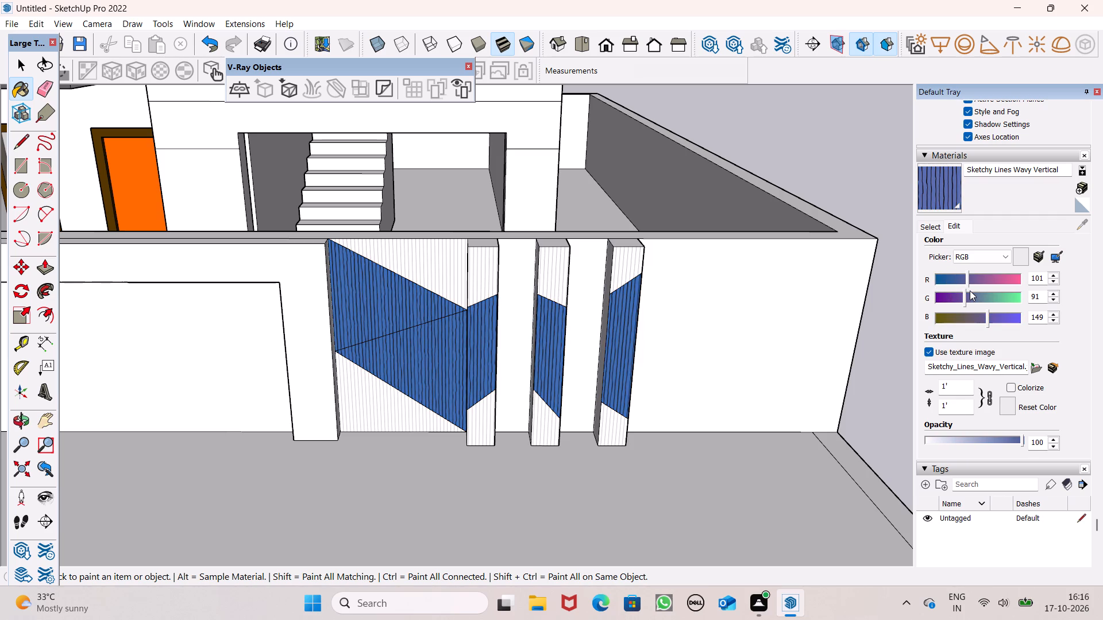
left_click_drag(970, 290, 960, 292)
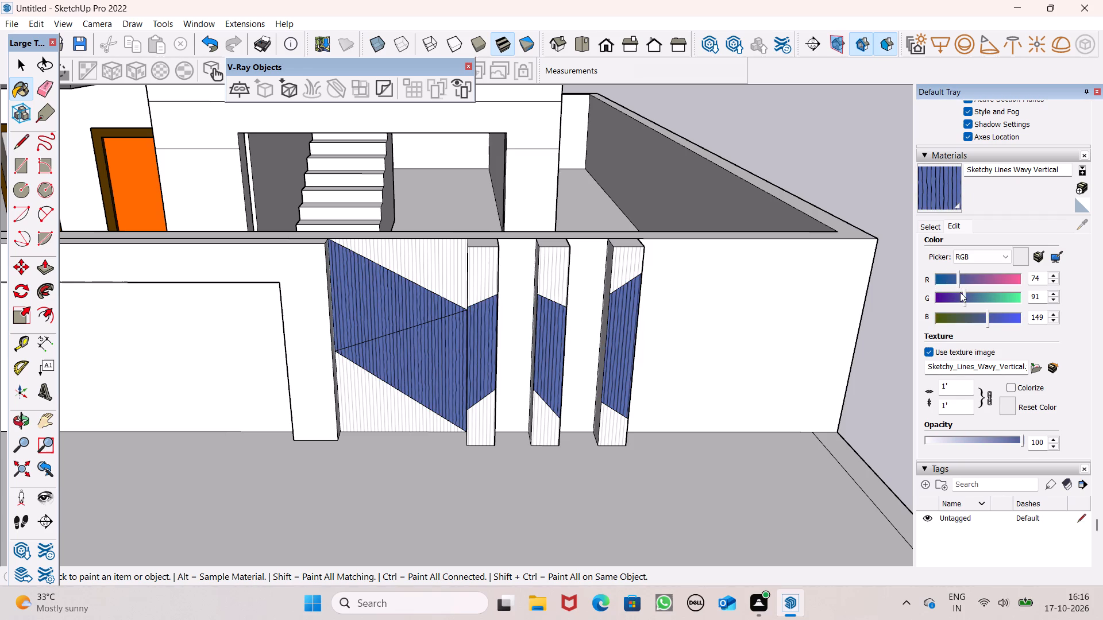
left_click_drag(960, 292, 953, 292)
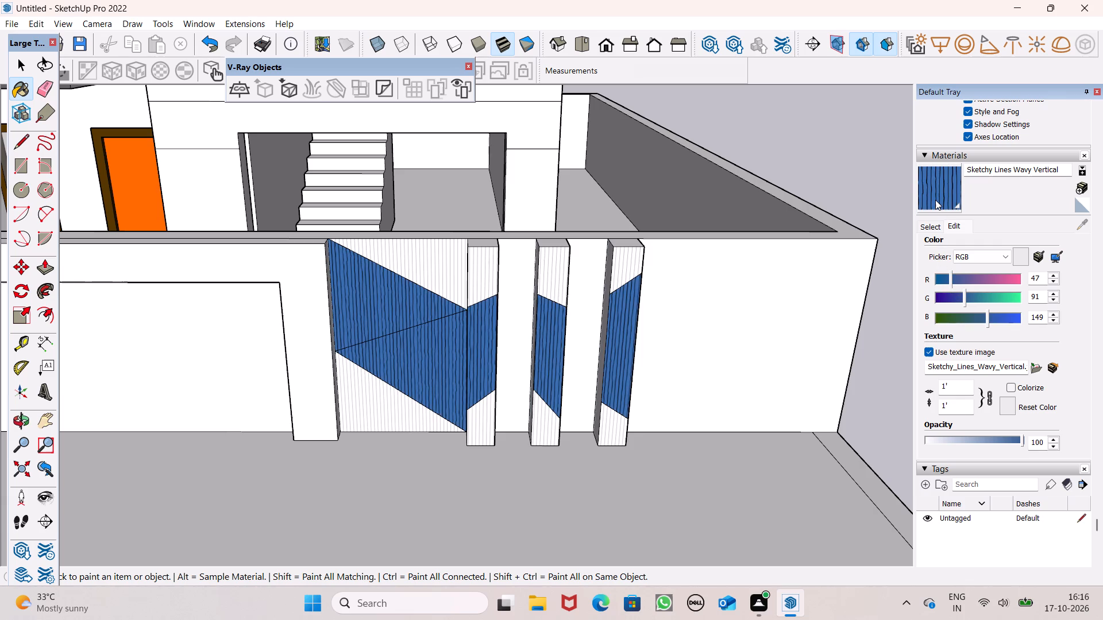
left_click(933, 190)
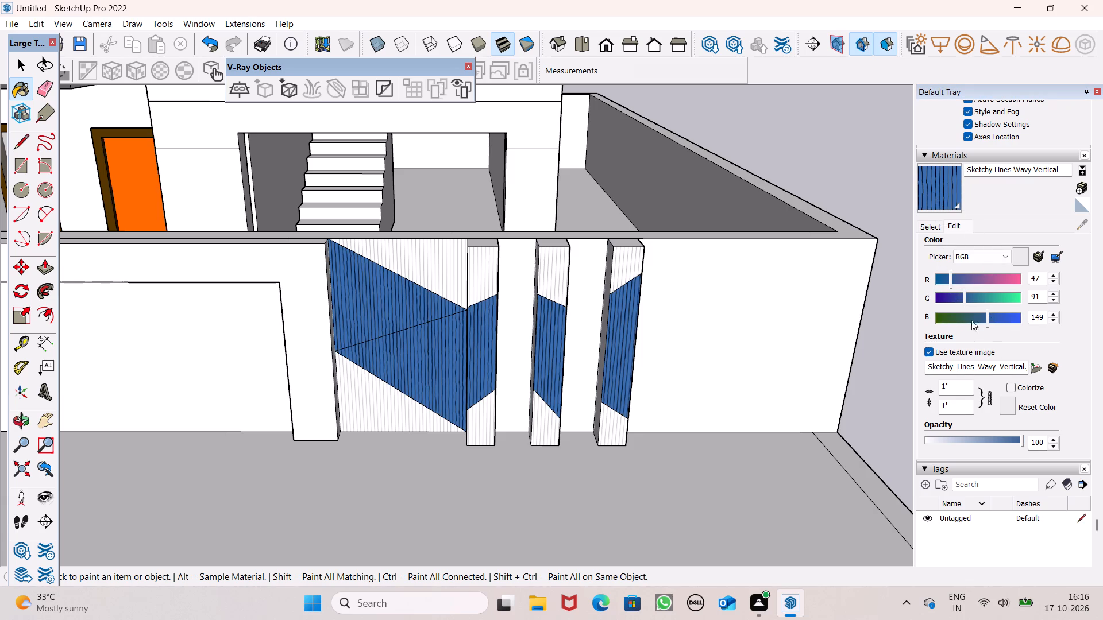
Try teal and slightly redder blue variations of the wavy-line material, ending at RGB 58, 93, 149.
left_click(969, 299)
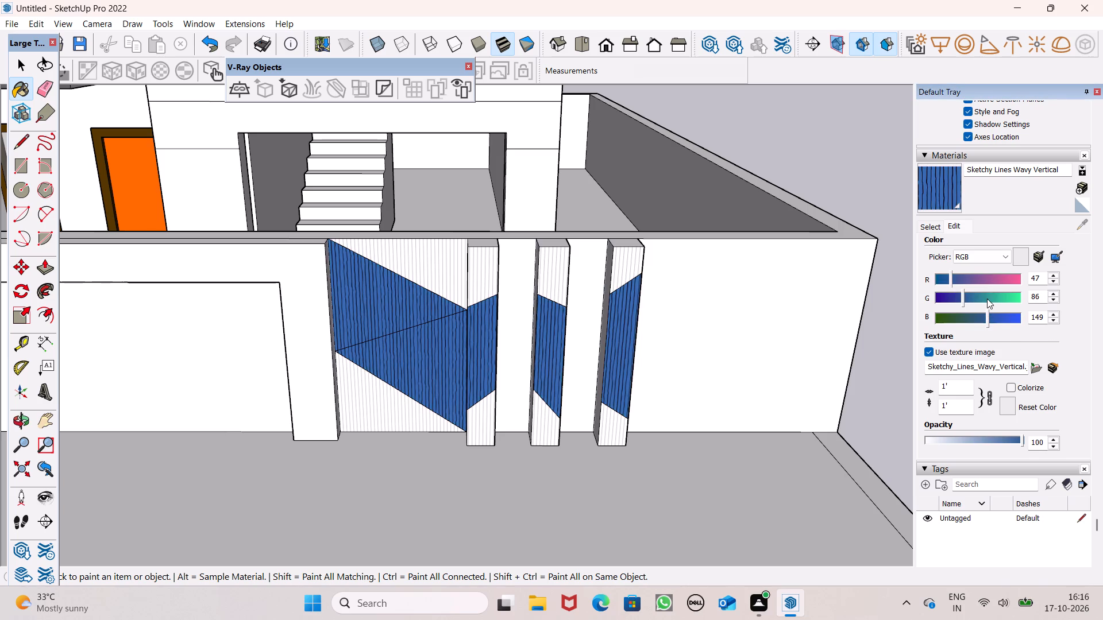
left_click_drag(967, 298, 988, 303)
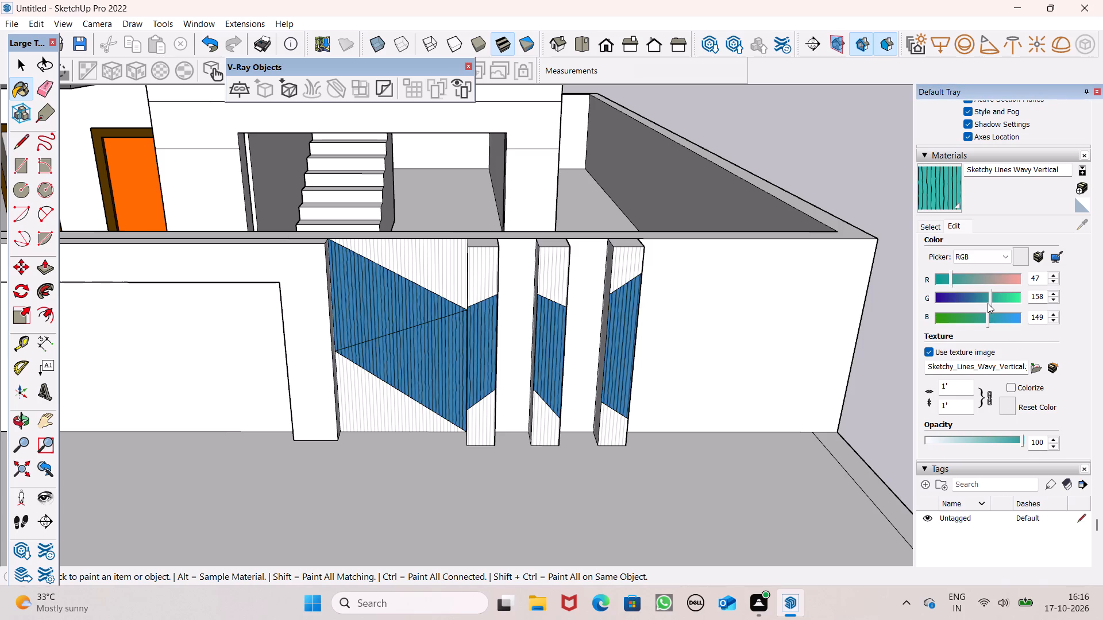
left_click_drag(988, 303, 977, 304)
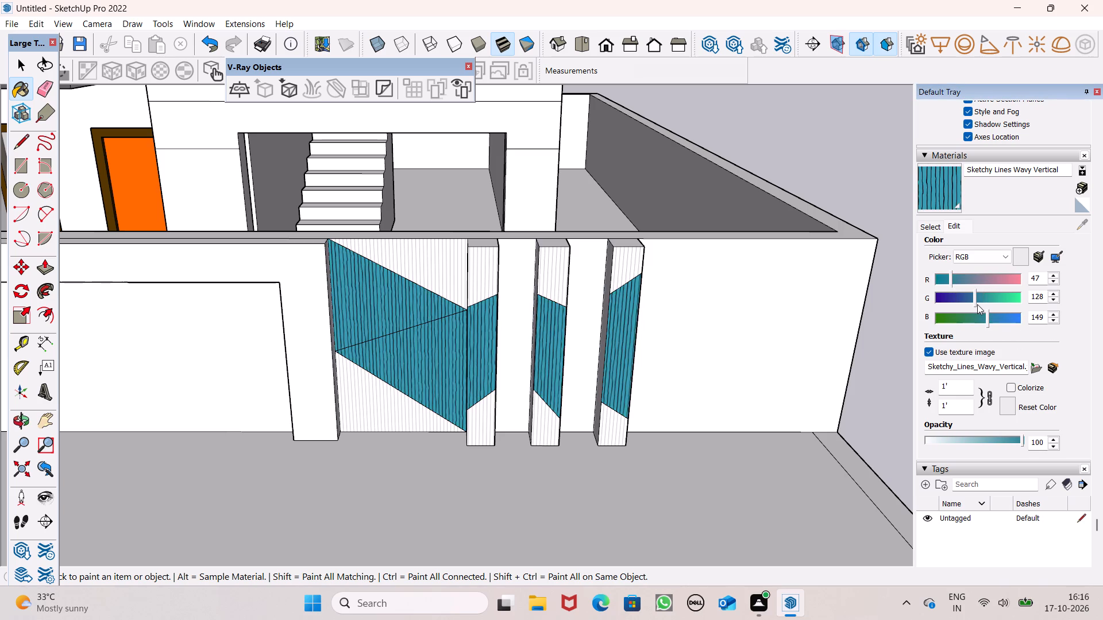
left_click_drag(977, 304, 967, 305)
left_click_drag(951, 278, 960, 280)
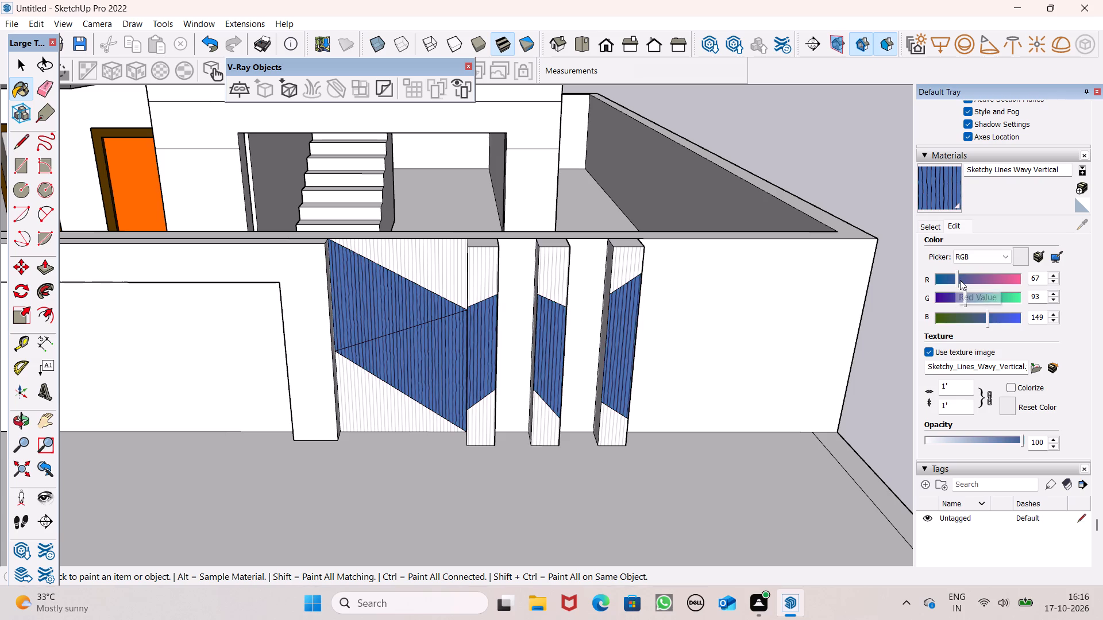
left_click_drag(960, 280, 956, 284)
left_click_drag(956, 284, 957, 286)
Set the Sketchy Lines Wavy Vertical material's RGB colour to a muted blue of 71, 112, 132.
left_click_drag(994, 324, 1004, 324)
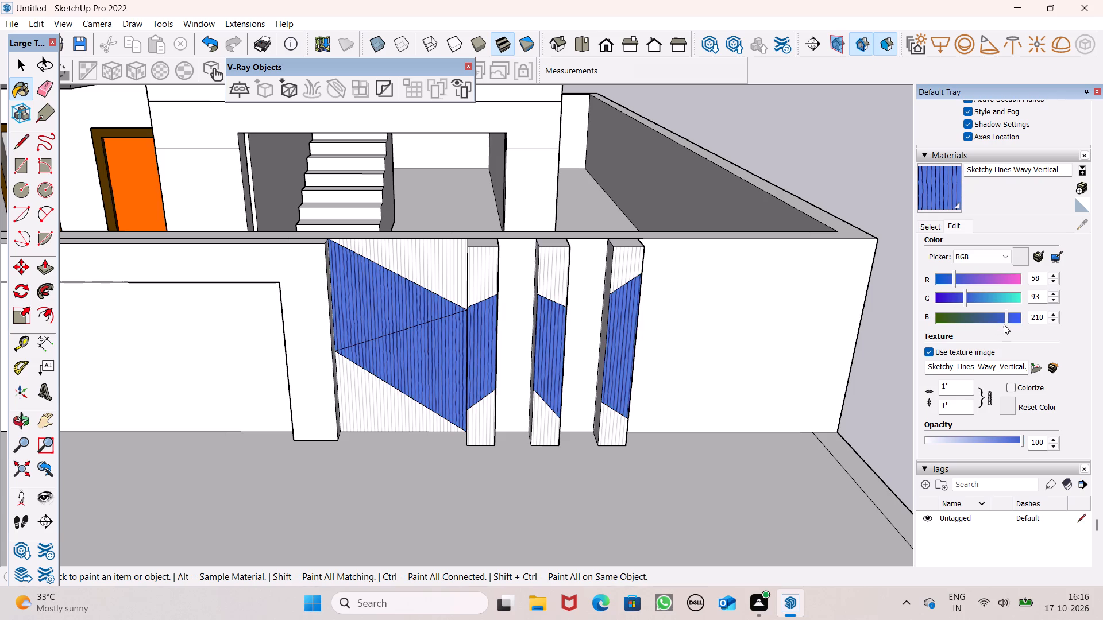
left_click_drag(1004, 324, 969, 322)
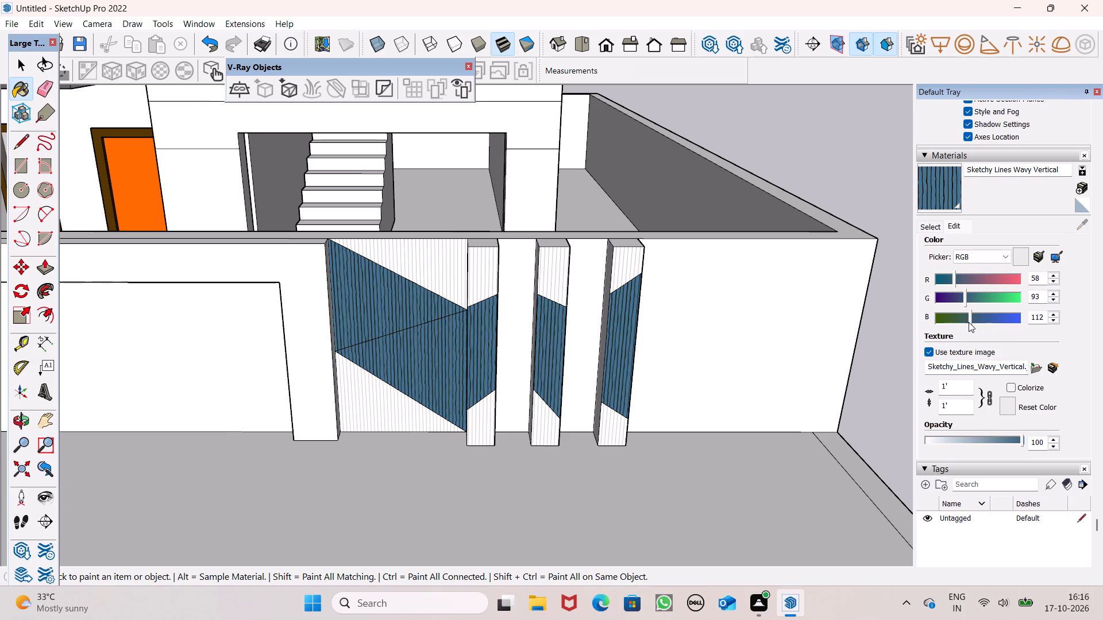
left_click_drag(969, 322, 969, 320)
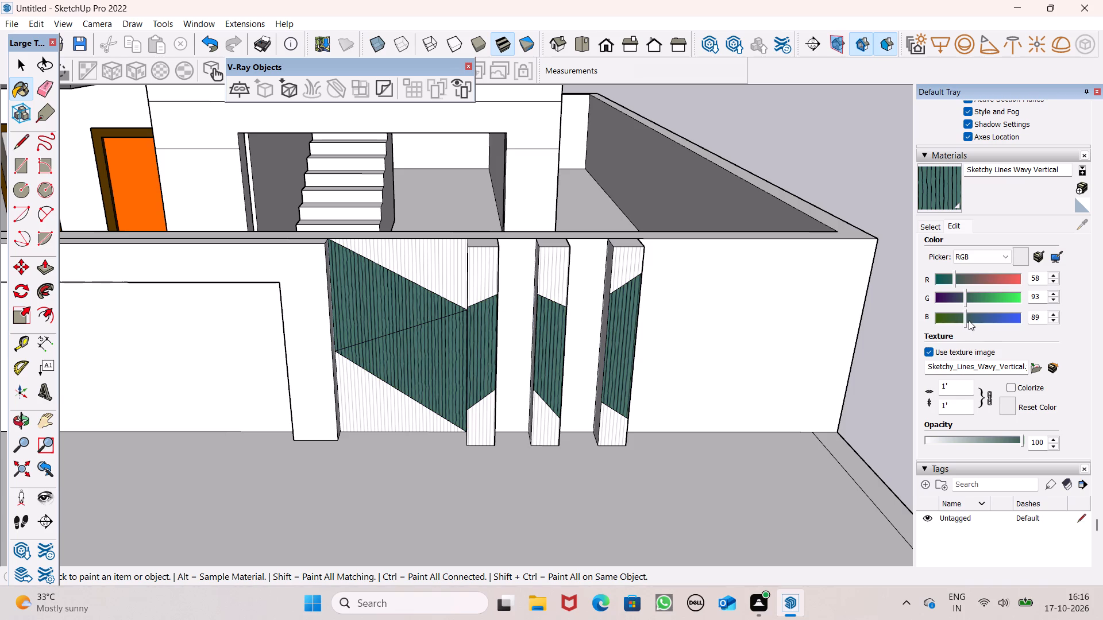
left_click_drag(969, 320, 979, 319)
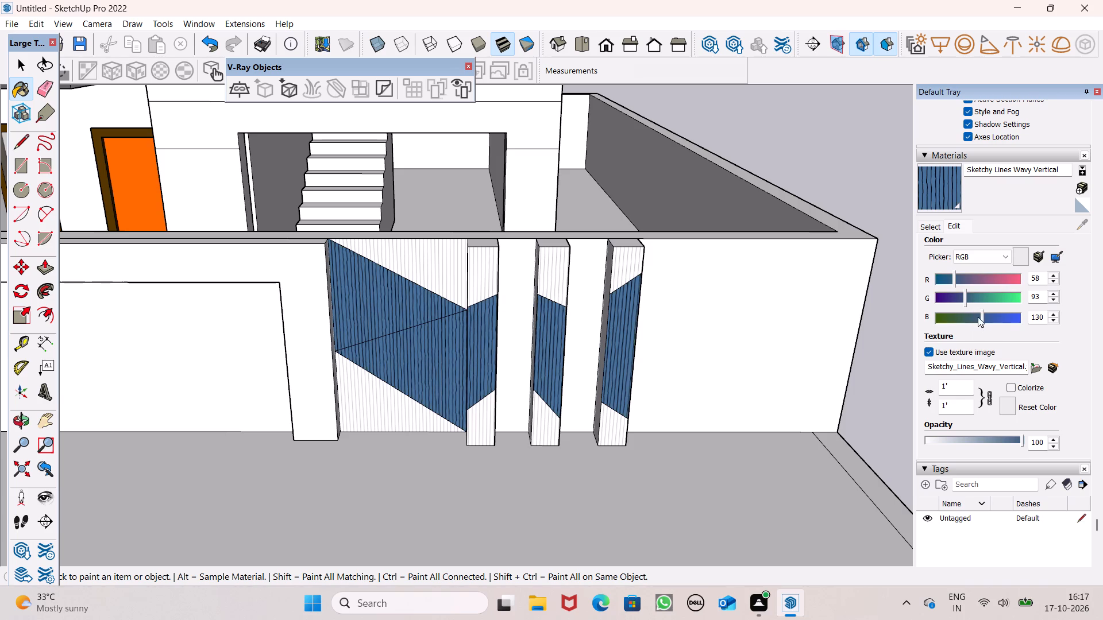
left_click_drag(965, 297, 973, 299)
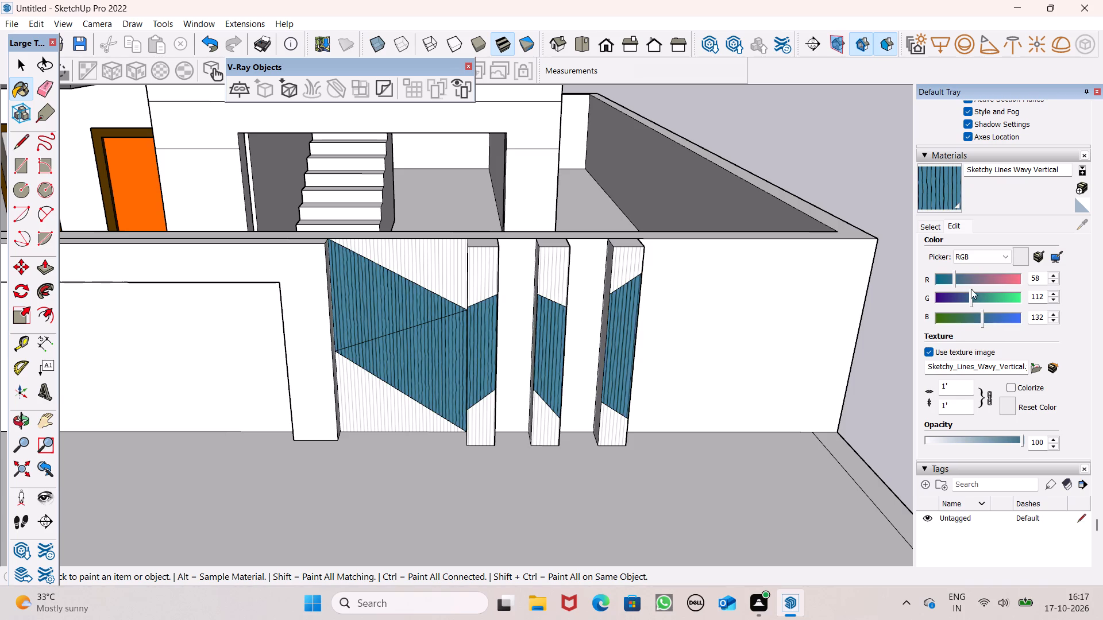
left_click(958, 283)
Paint the bay's top and bottom triangles and the three fins' top and bottom front segments with the blue wavy-line material.
scroll(615, 300, "down", 2)
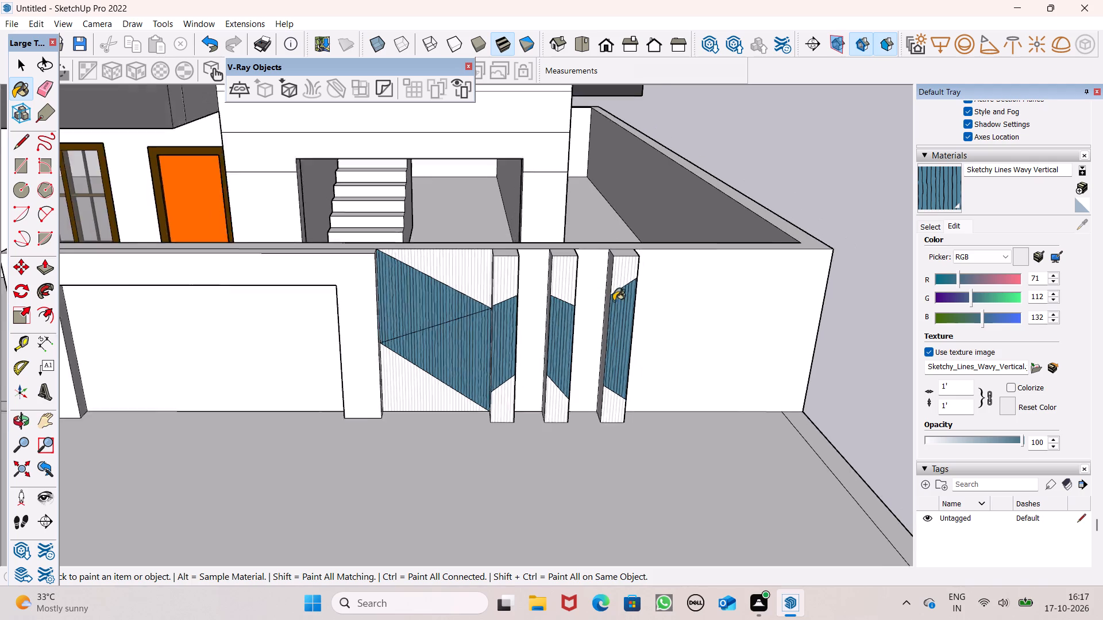
scroll(614, 301, "down", 1)
scroll(486, 297, "up", 5)
left_click(486, 276)
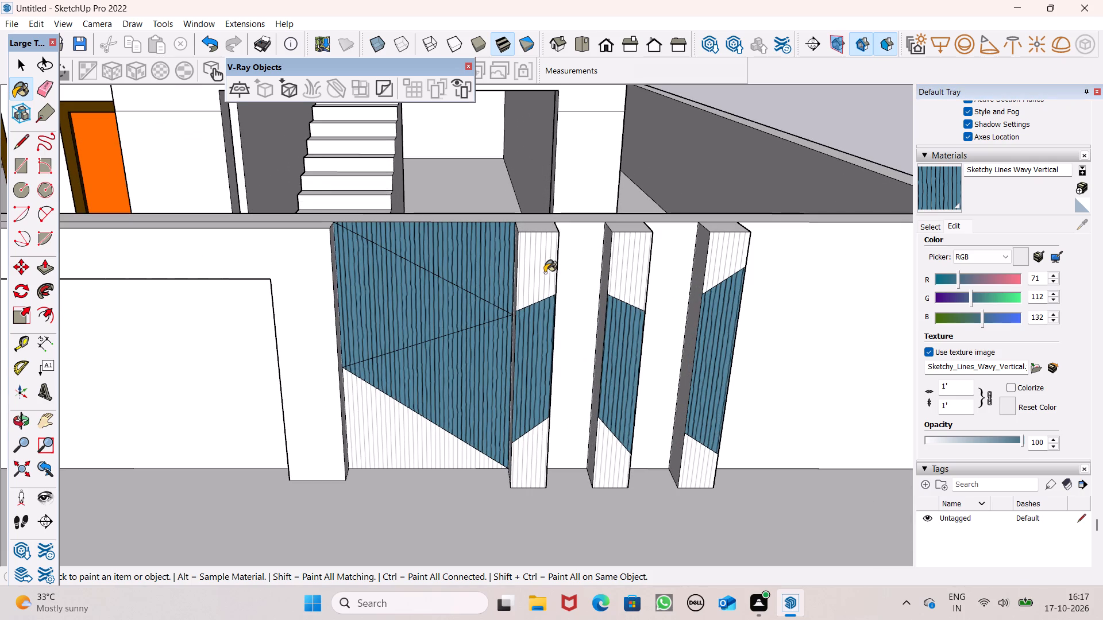
left_click(545, 273)
left_click_drag(373, 441, 379, 432)
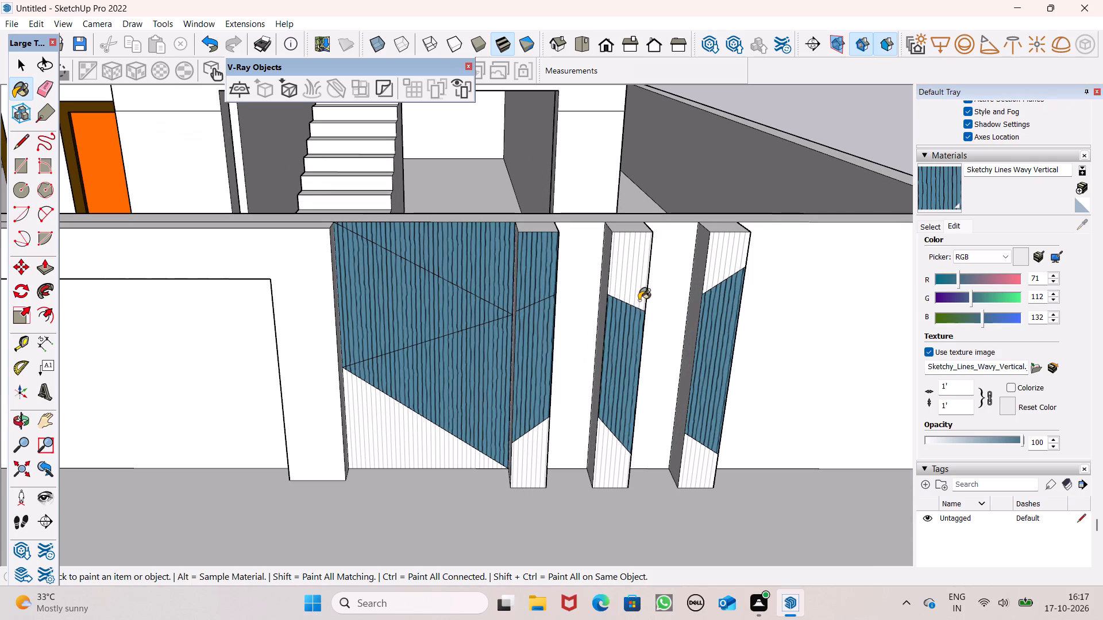
left_click(646, 294)
left_click(722, 270)
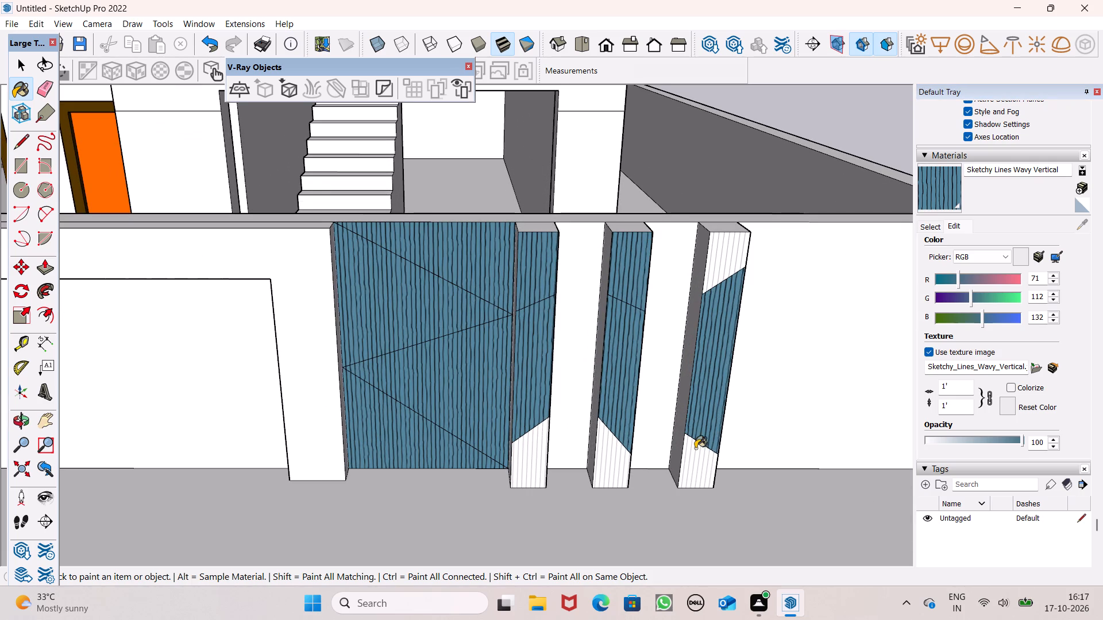
left_click(709, 460)
middle_click_drag(669, 444, 885, 415)
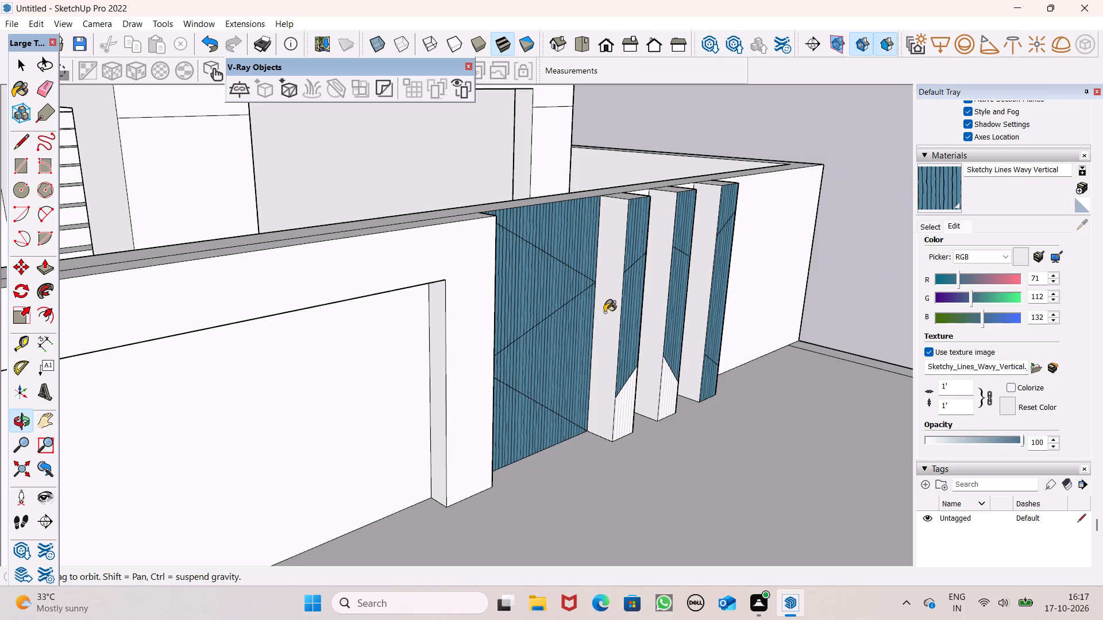
scroll(601, 347, "up", 3)
left_click(631, 433)
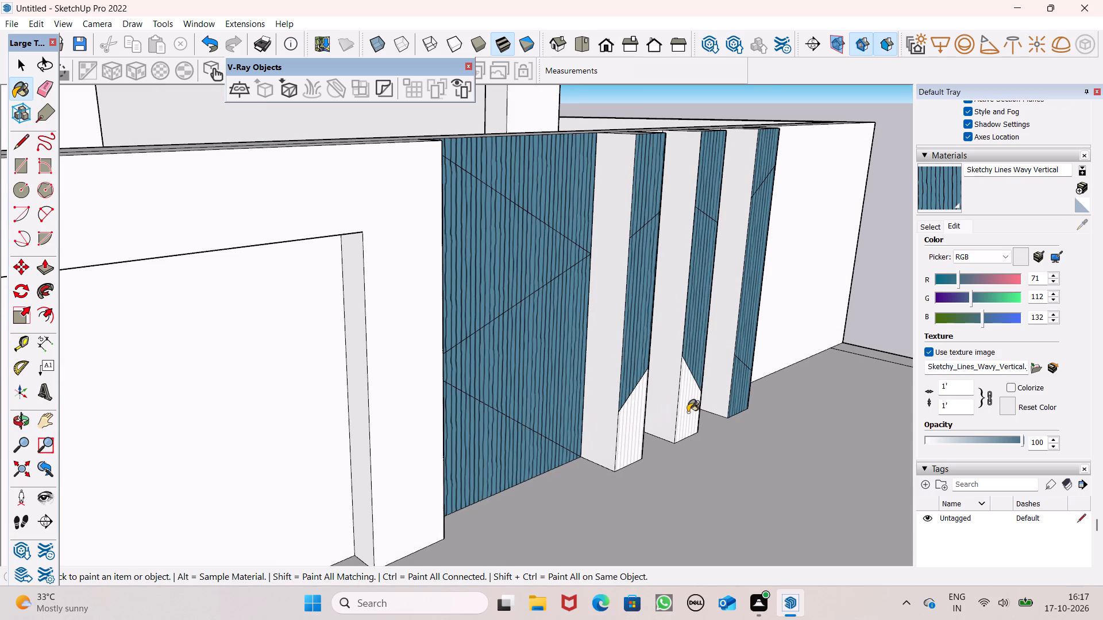
left_click(688, 412)
Paint the three fins' side faces towards the gate opening with the blue Sketchy Lines Wavy Vertical material.
left_click(720, 356)
left_click(677, 351)
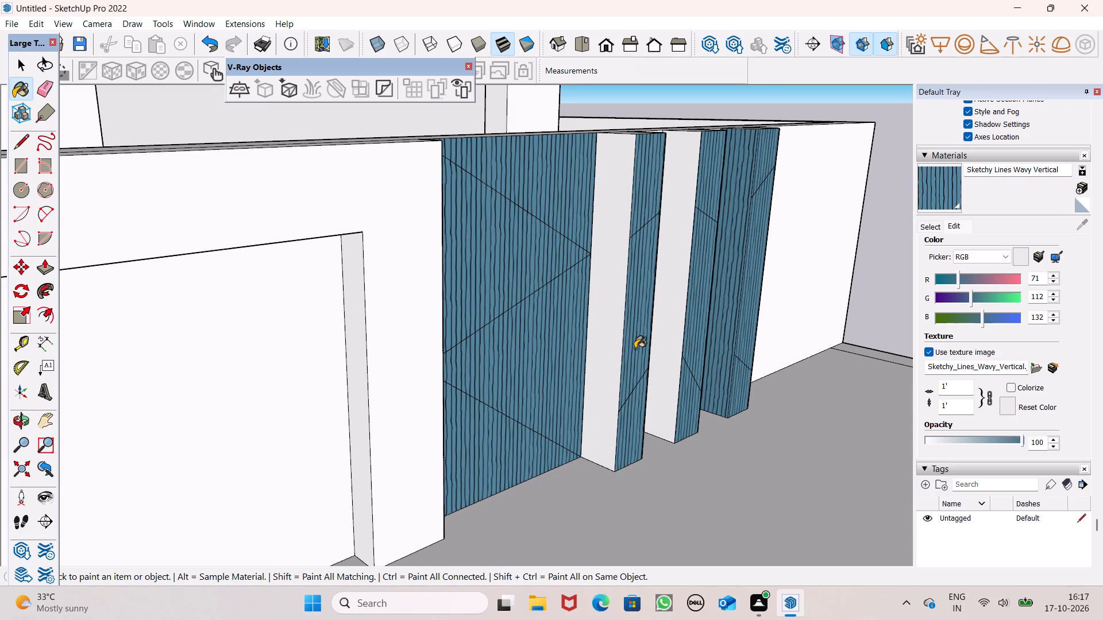
left_click(612, 335)
Paint the top faces of the three fins with the blue Sketchy Lines Wavy Vertical material.
middle_click_drag(692, 382, 496, 418)
scroll(496, 418, "up", 1)
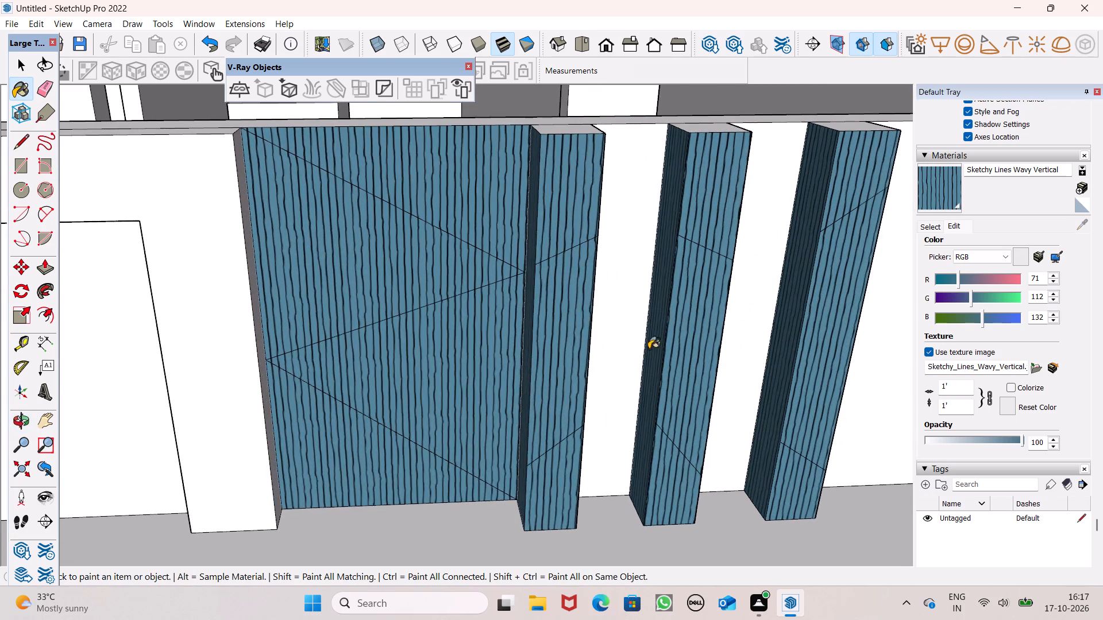
scroll(681, 334, "down", 8)
middle_click_drag(680, 394, 616, 510)
scroll(643, 361, "up", 2)
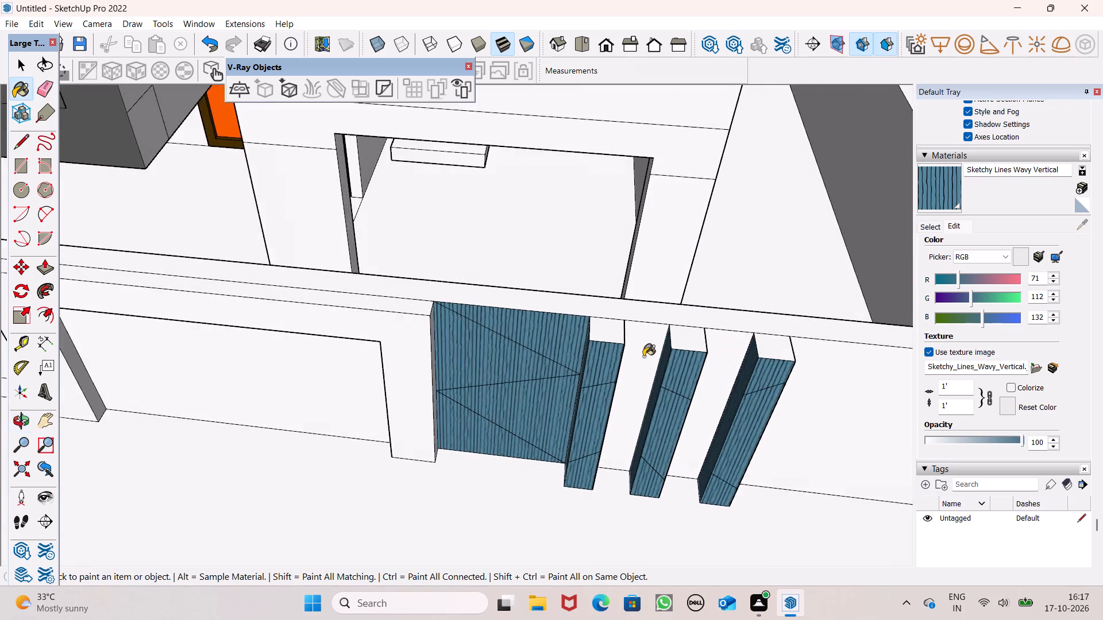
scroll(643, 356, "up", 3)
left_click_drag(579, 326, 611, 328)
left_click(718, 333)
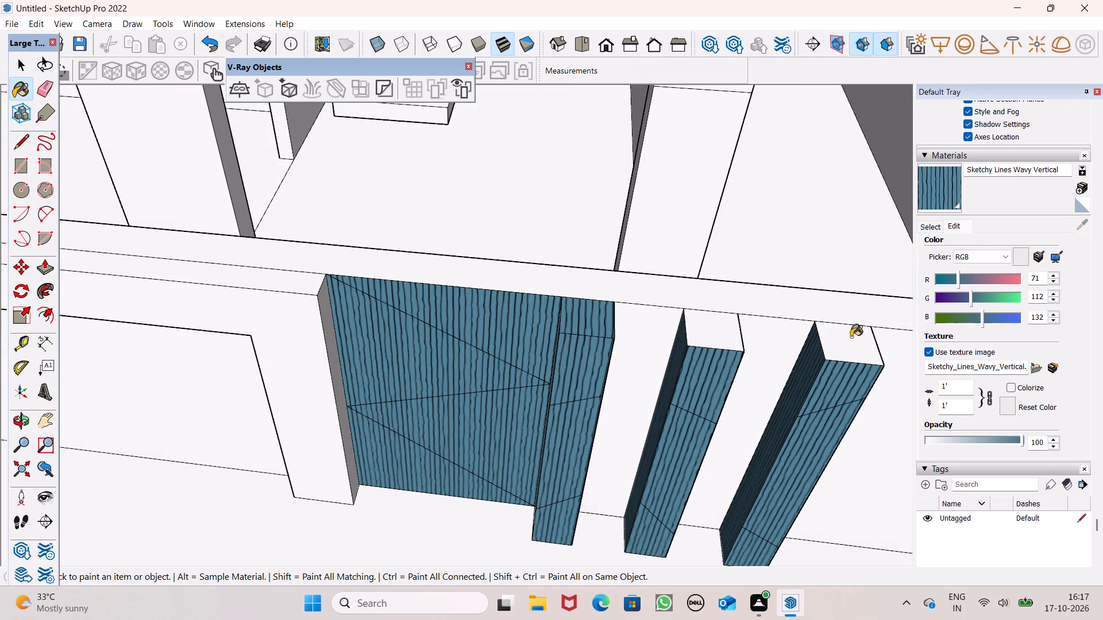
left_click(854, 336)
Paint the three fins' remaining white side faces, facing away from the bay, with the blue Sketchy Lines Wavy Vertical material.
scroll(661, 317, "down", 7)
middle_click_drag(723, 374, 370, 236)
scroll(370, 236, "up", 1)
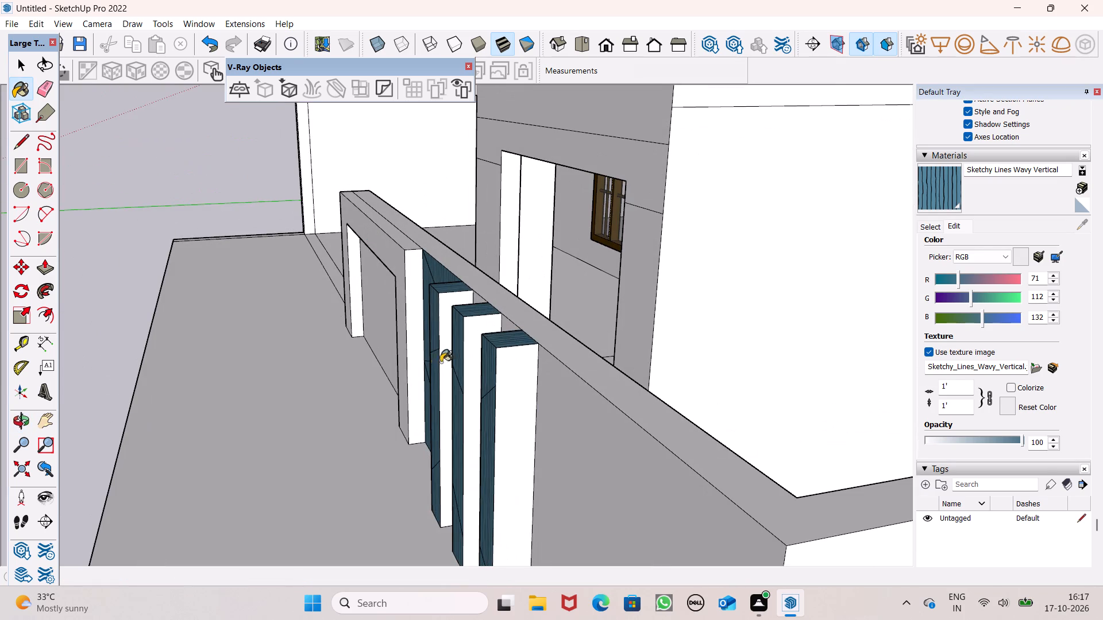
scroll(479, 340, "up", 6)
left_click(474, 342)
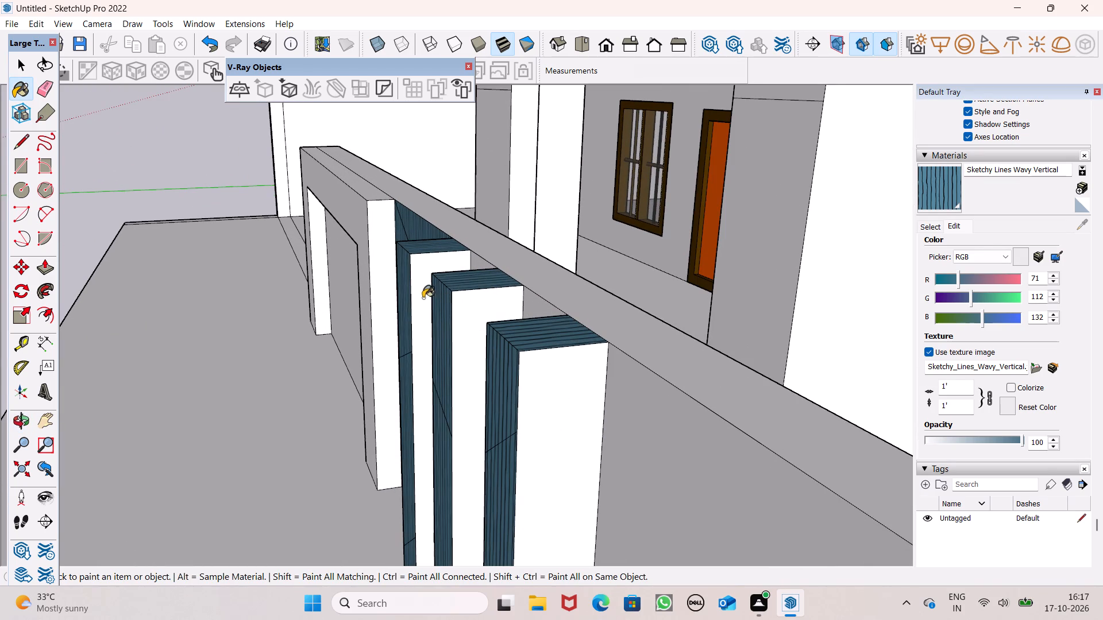
left_click(421, 297)
scroll(496, 249, "down", 3)
left_click(539, 396)
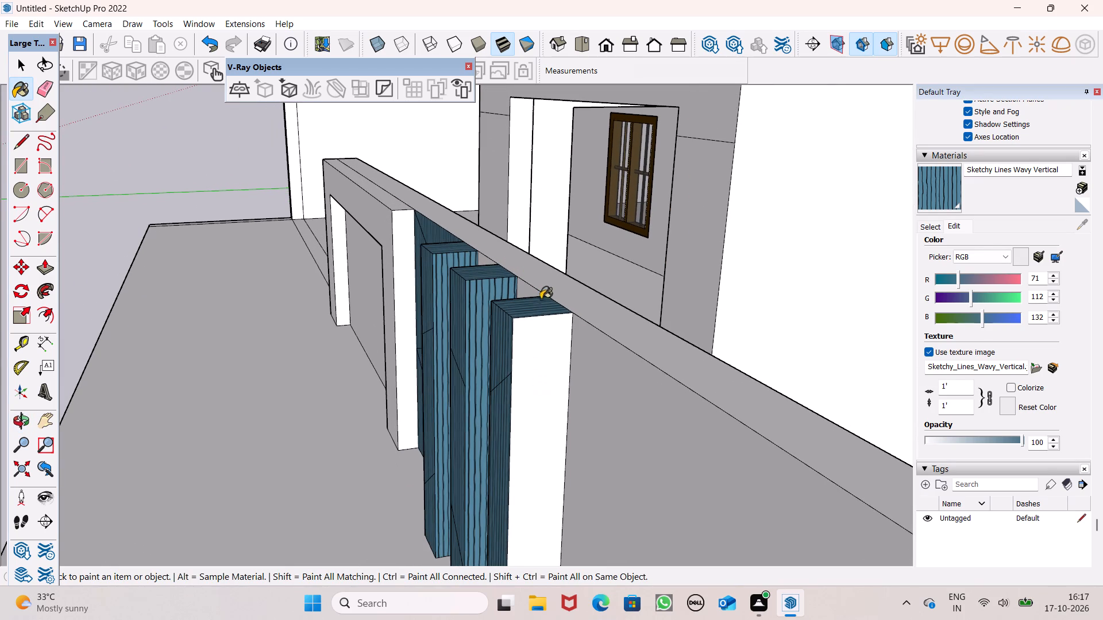
Draw a rectangle about 5' 5 1/2" by 2' 4 3/4" inside the front boundary wall's framed recess.
scroll(542, 297, "down", 6)
middle_click_drag(519, 381, 790, 339)
middle_click_drag(503, 351, 615, 350)
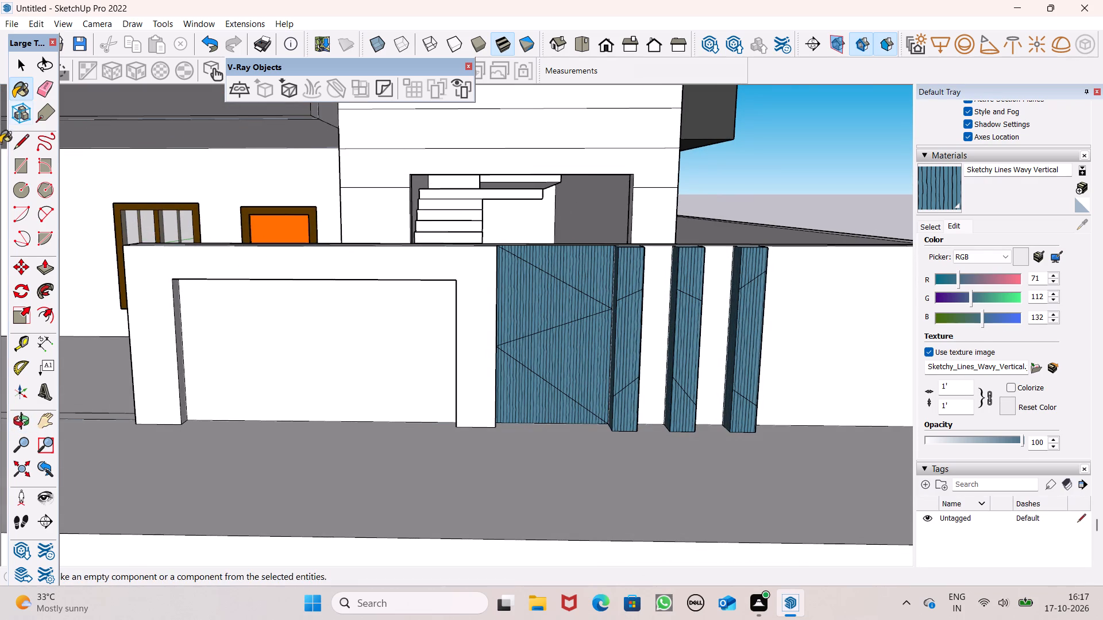
left_click(18, 166)
scroll(356, 133, "down", 2)
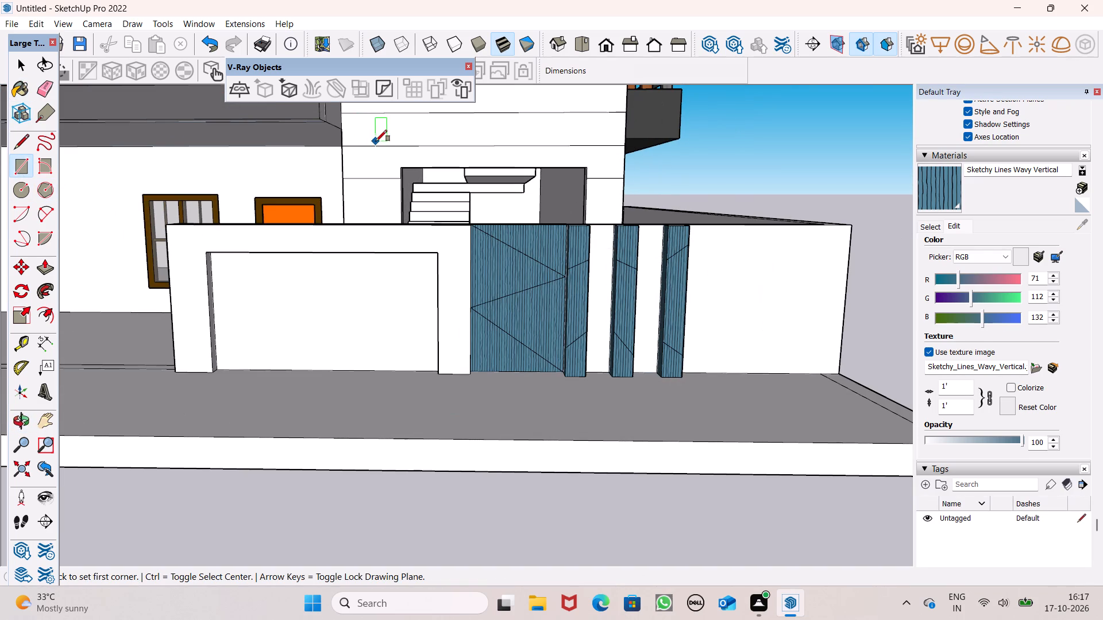
scroll(319, 284, "up", 1)
middle_click_drag(319, 284, 353, 321)
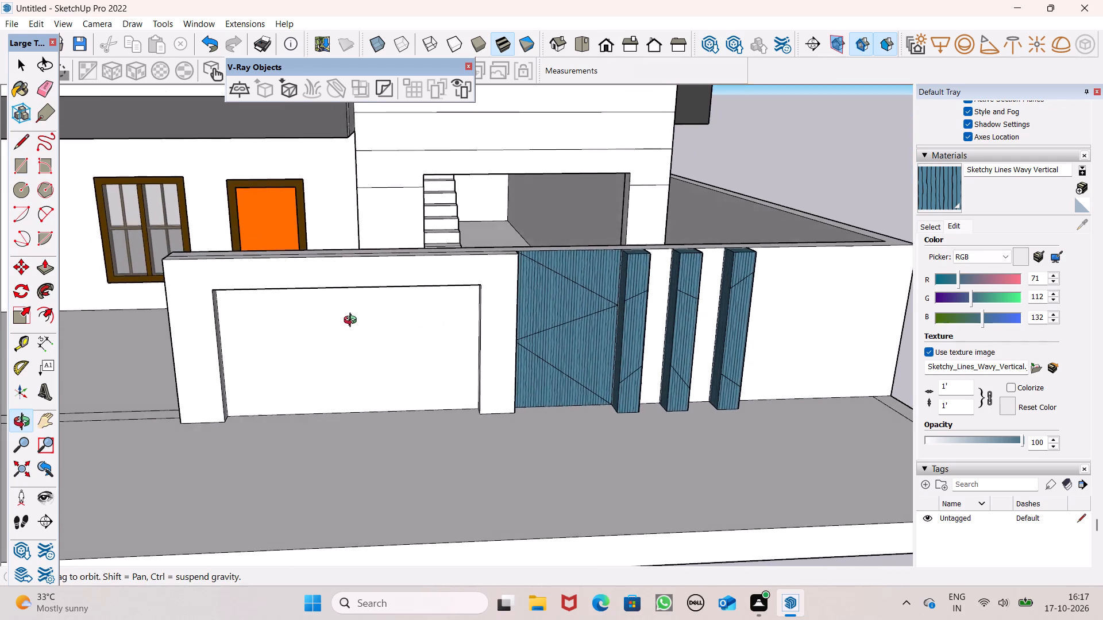
middle_click_drag(353, 321, 342, 326)
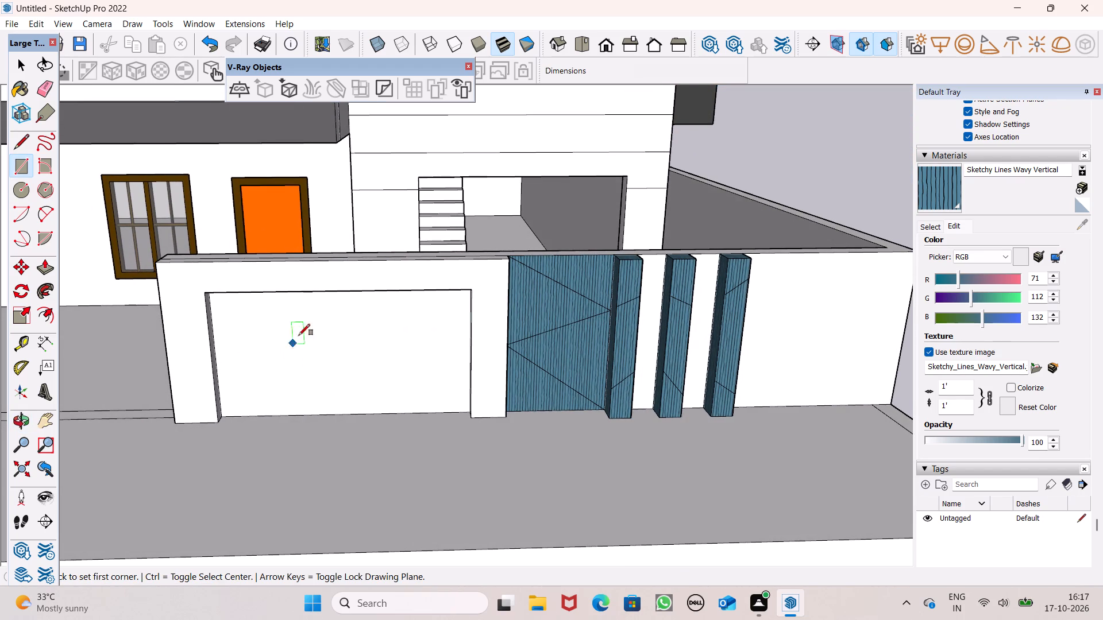
middle_click_drag(305, 400, 302, 356)
scroll(286, 344, "up", 3)
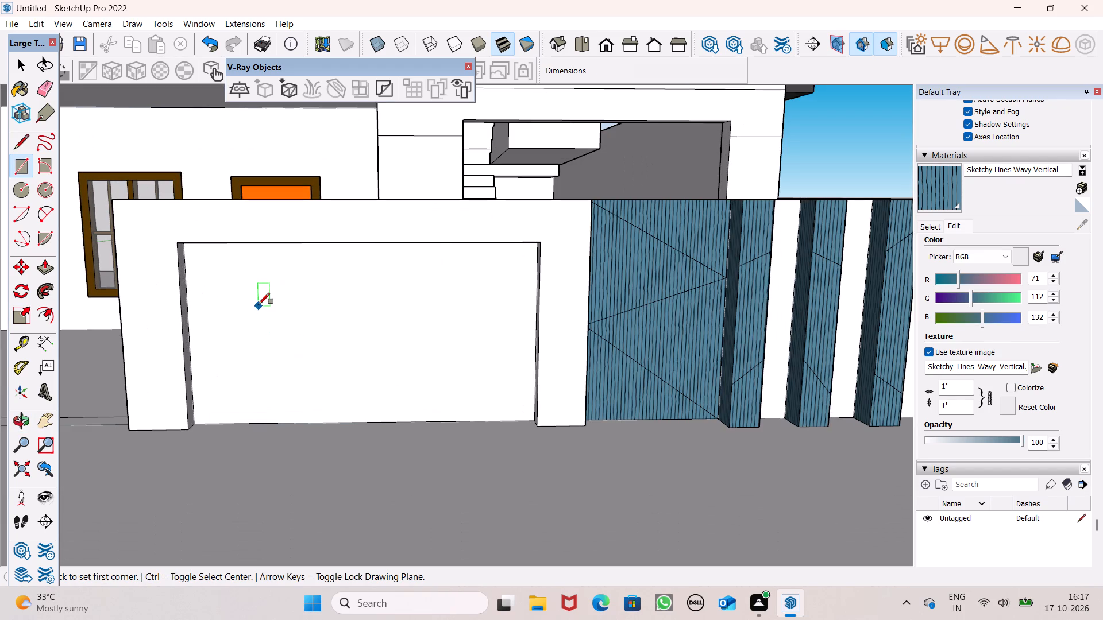
left_click(264, 294)
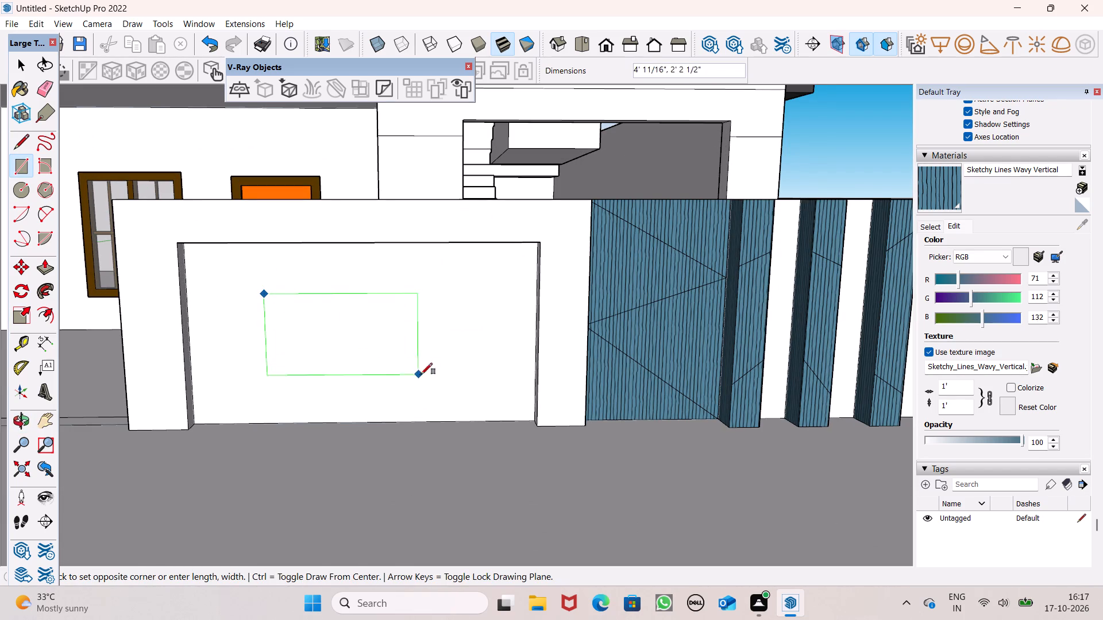
left_click(470, 381)
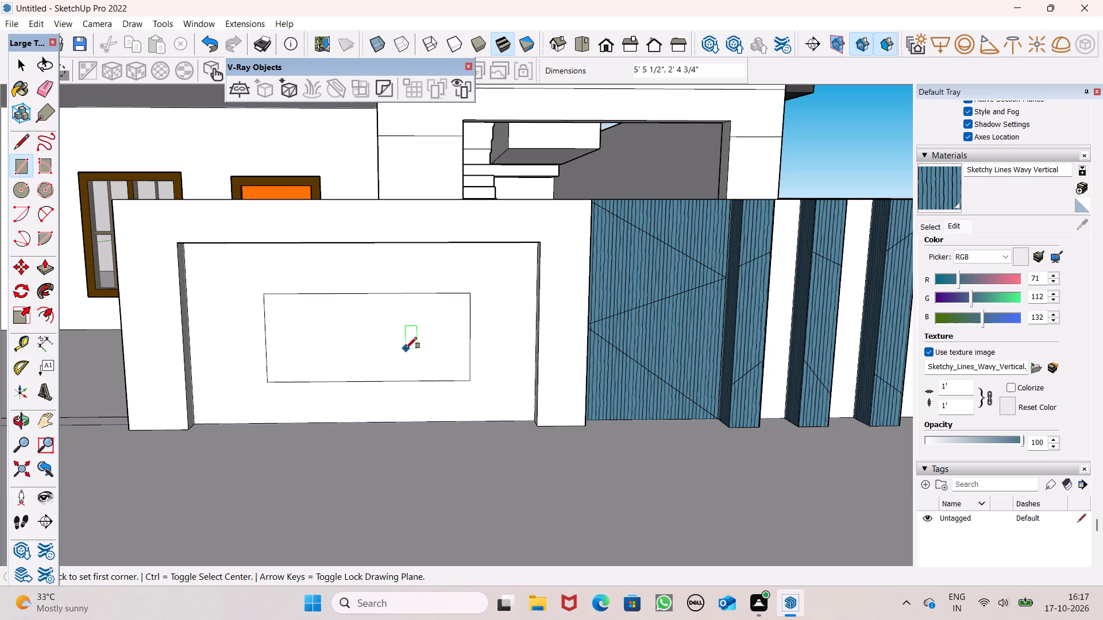
Move the new rectangle about 6" sideways, away from the blue bay, to centre it in the recess.
key("space")
key("space")
double_click(398, 342)
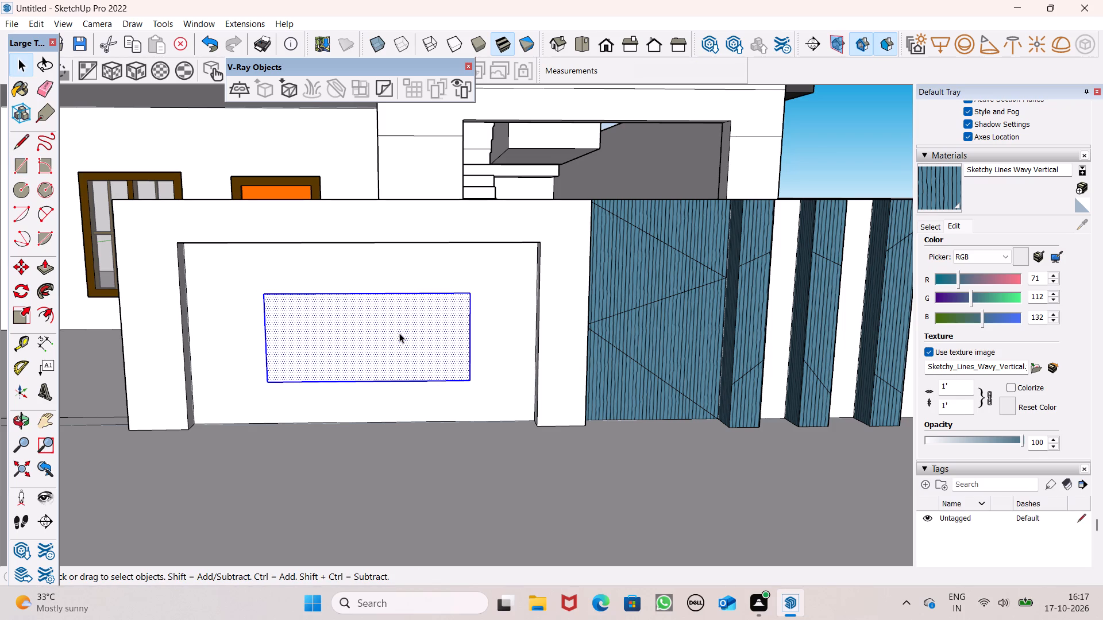
key("m")
key("Return")
left_click_drag(400, 332, 389, 321)
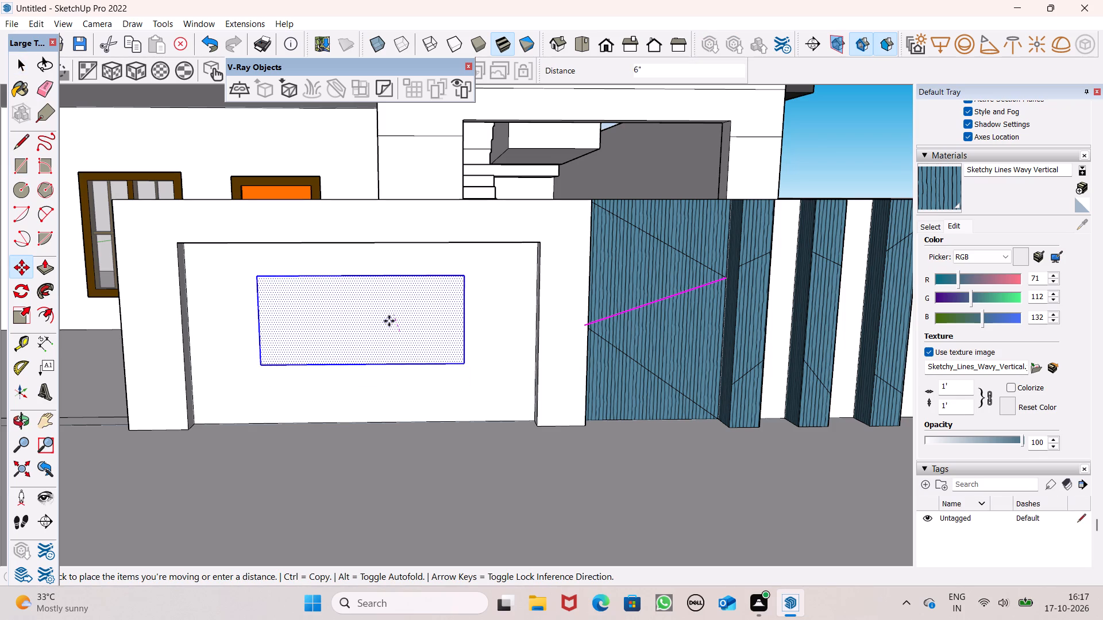
left_click_drag(389, 321, 383, 325)
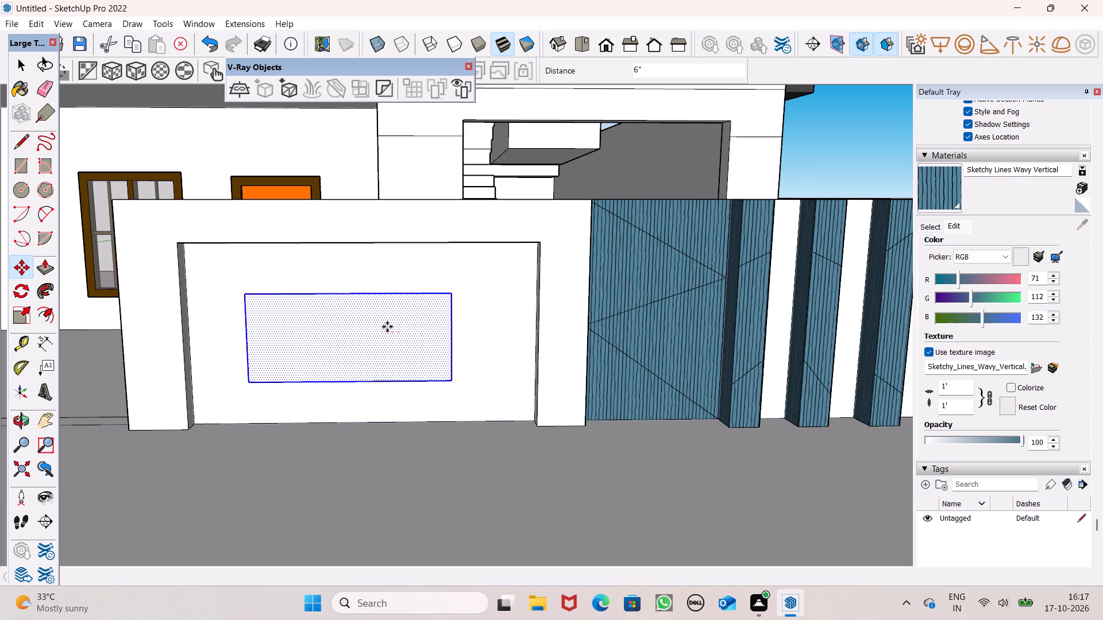
key("space")
left_click_drag(822, 153, 821, 158)
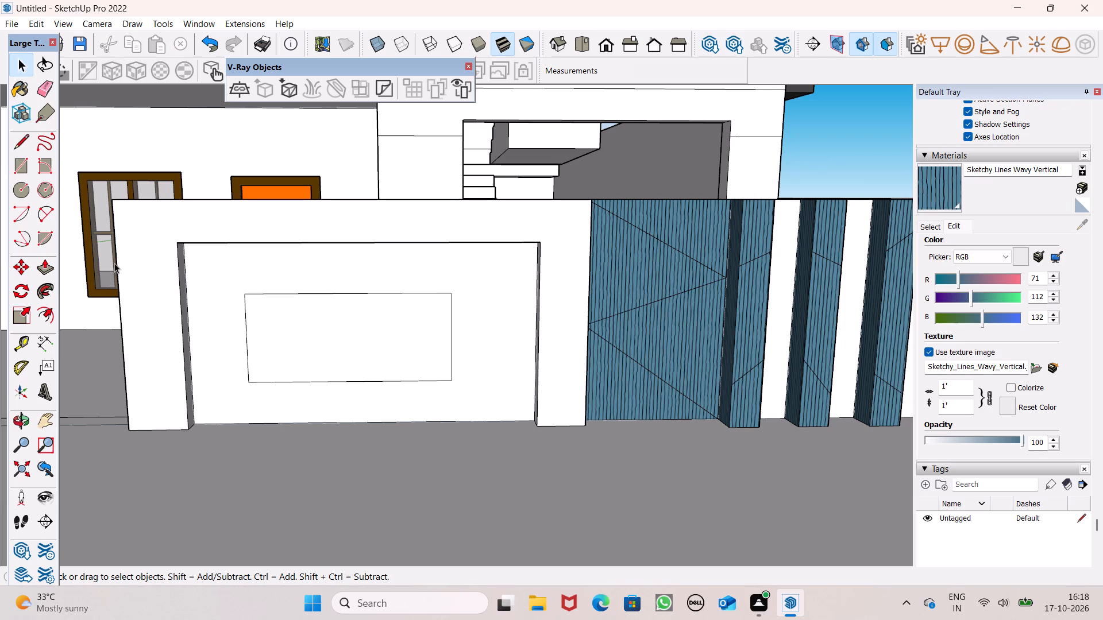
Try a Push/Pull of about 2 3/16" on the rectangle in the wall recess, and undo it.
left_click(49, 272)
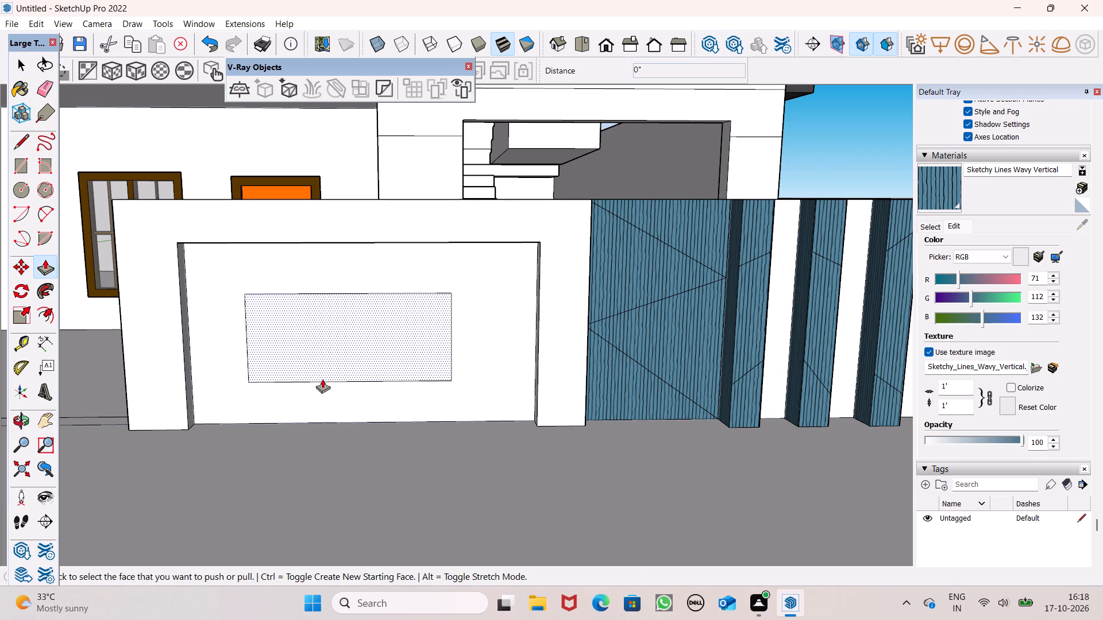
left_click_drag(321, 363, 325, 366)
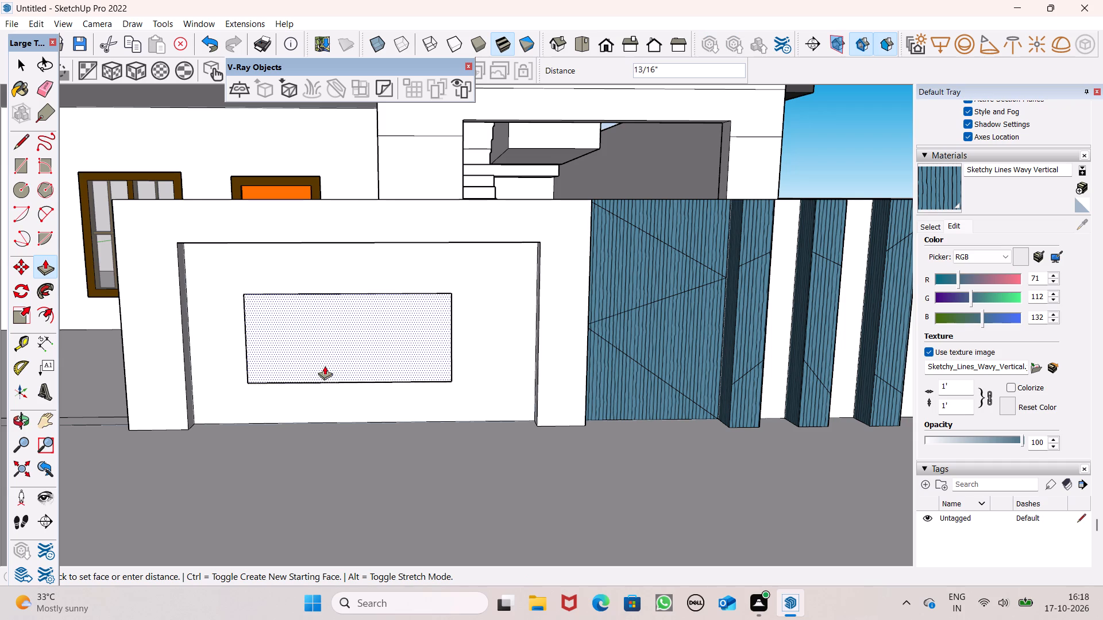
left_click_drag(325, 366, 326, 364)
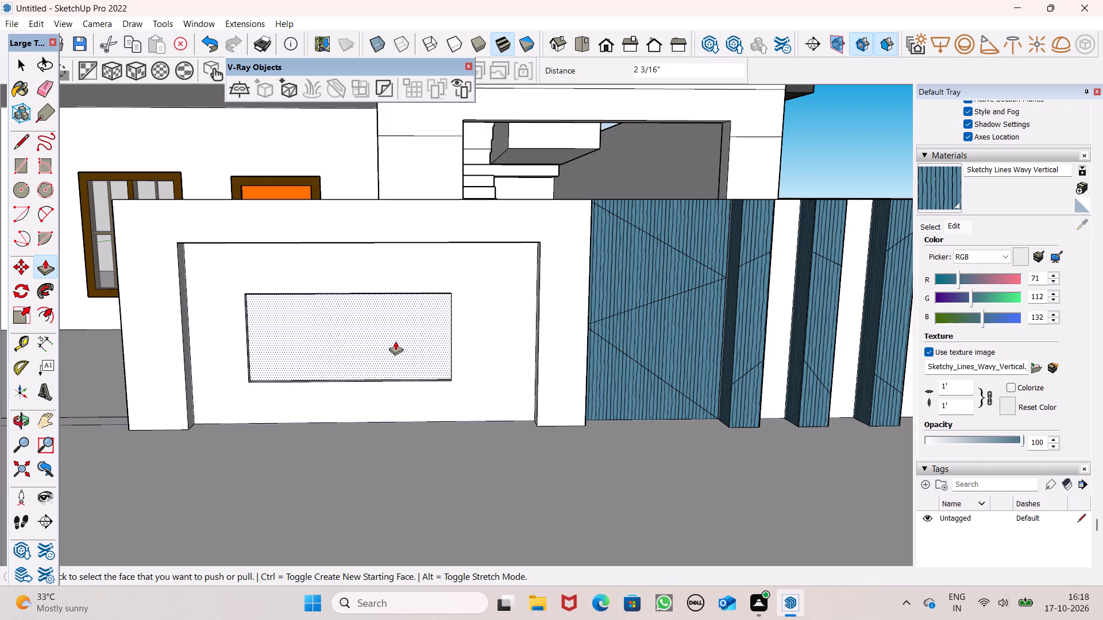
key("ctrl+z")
Pull the rectangle outward from the recessed wall face to form a raised panel.
middle_click_drag(398, 360, 399, 449)
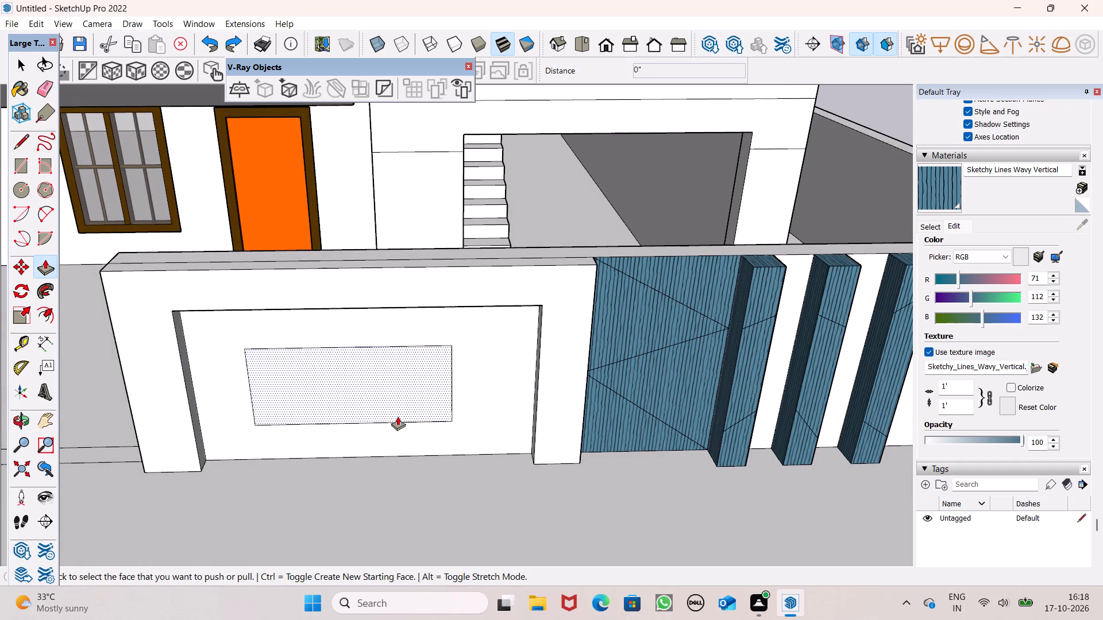
middle_click_drag(398, 417, 390, 456)
scroll(375, 444, "up", 2)
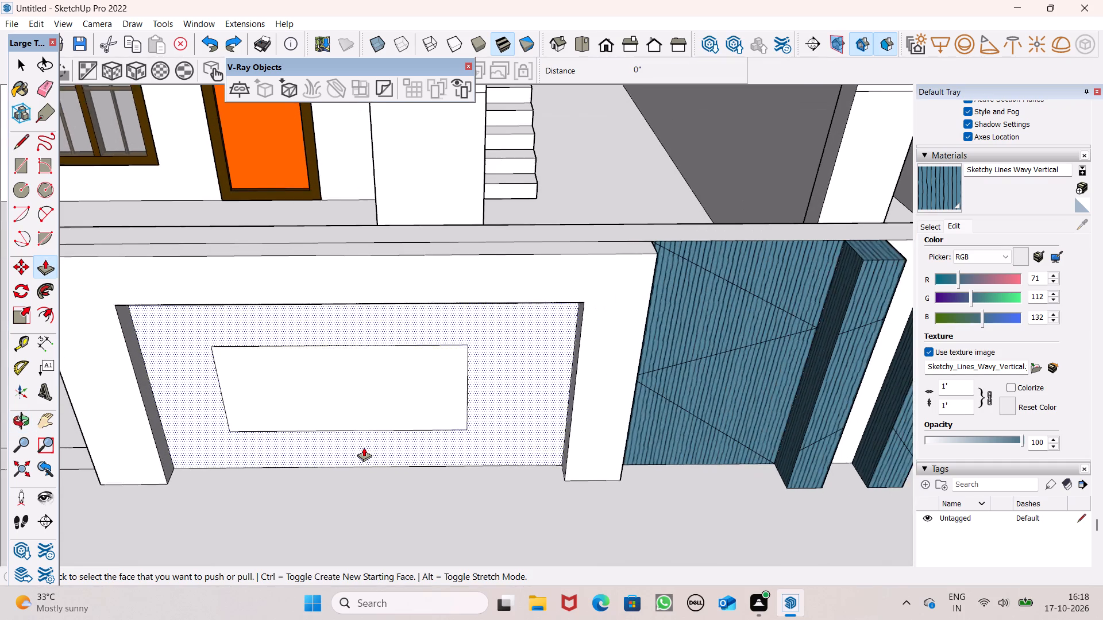
scroll(364, 447, "up", 2)
left_click(263, 395)
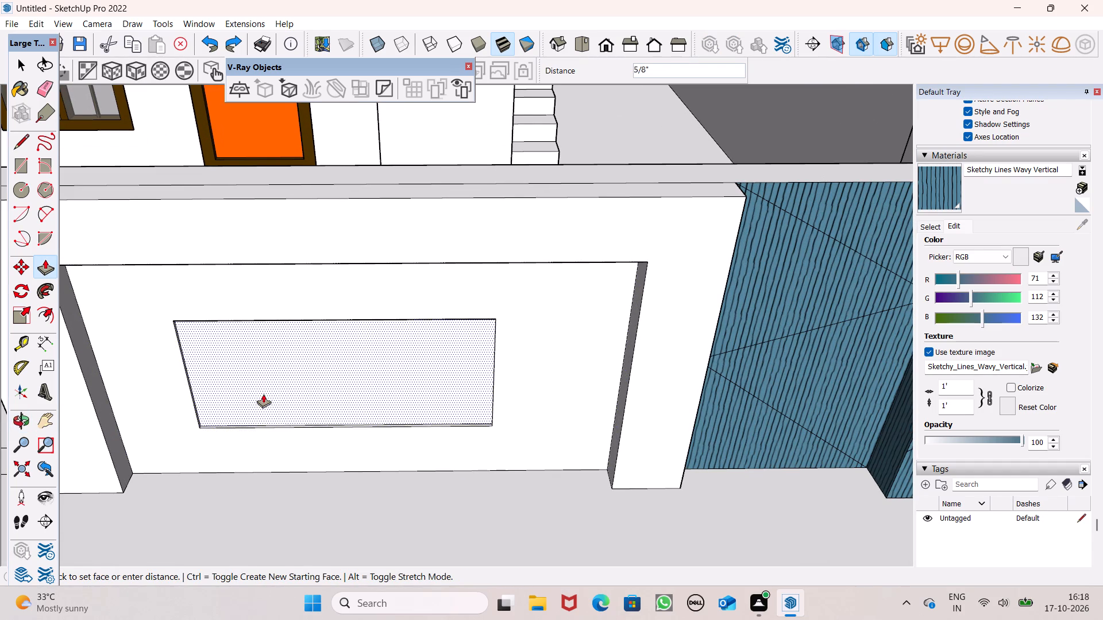
key("ctrl+z")
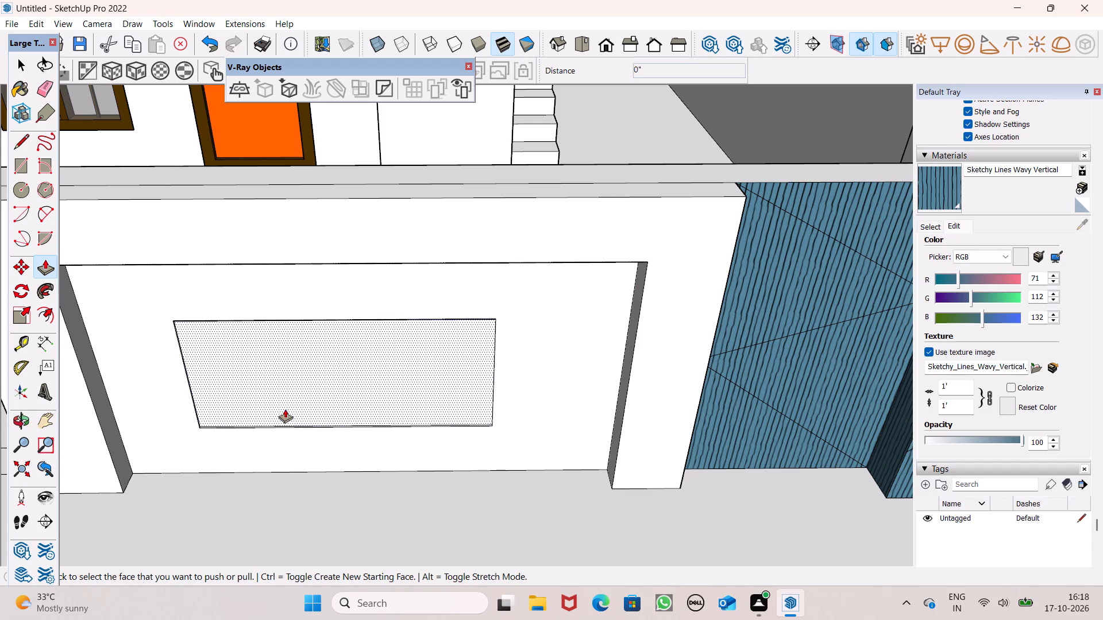
left_click_drag(281, 409, 279, 415)
key("space")
Draw a line about 1' 3 3/16" long across the boundary wall's top face, near the end farthest from the fins.
scroll(326, 348, "down", 4)
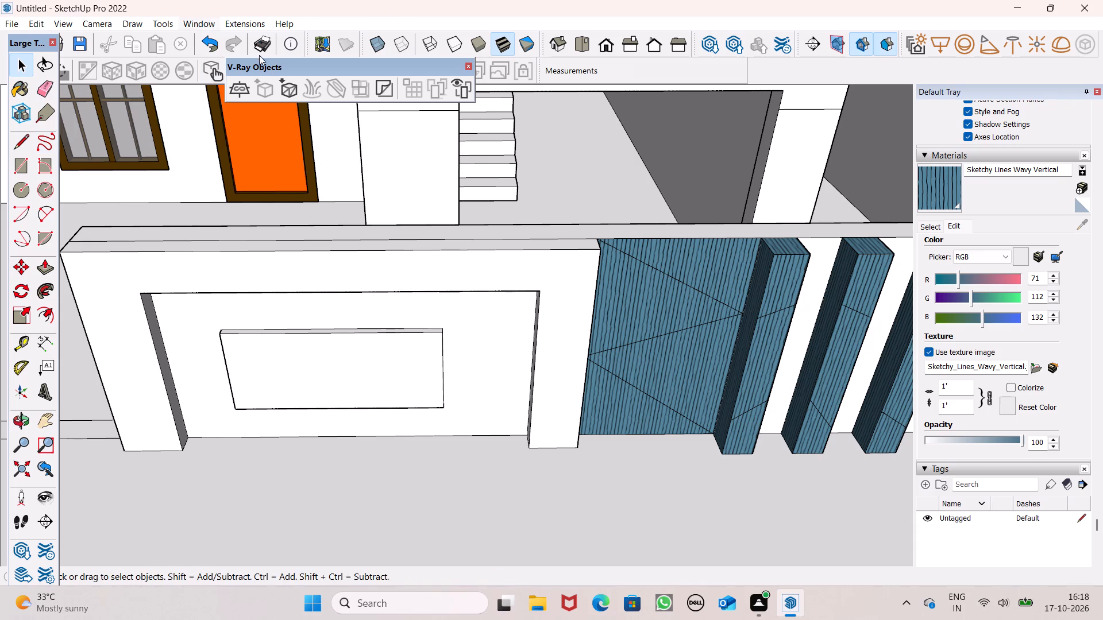
scroll(476, 261, "down", 5)
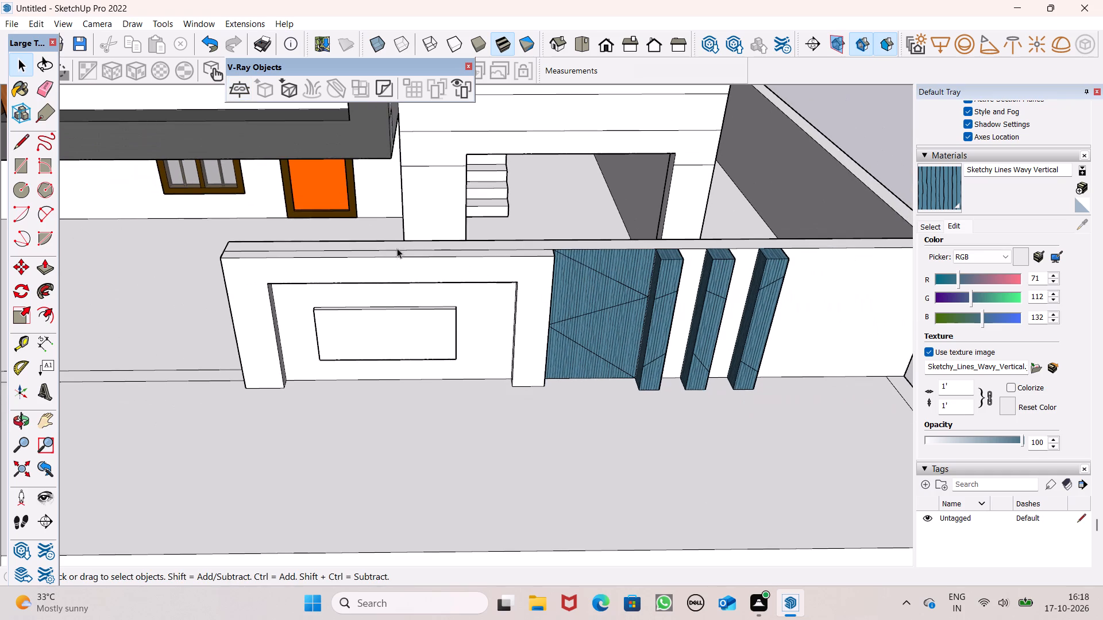
scroll(260, 239, "down", 4)
middle_click_drag(248, 251, 253, 52)
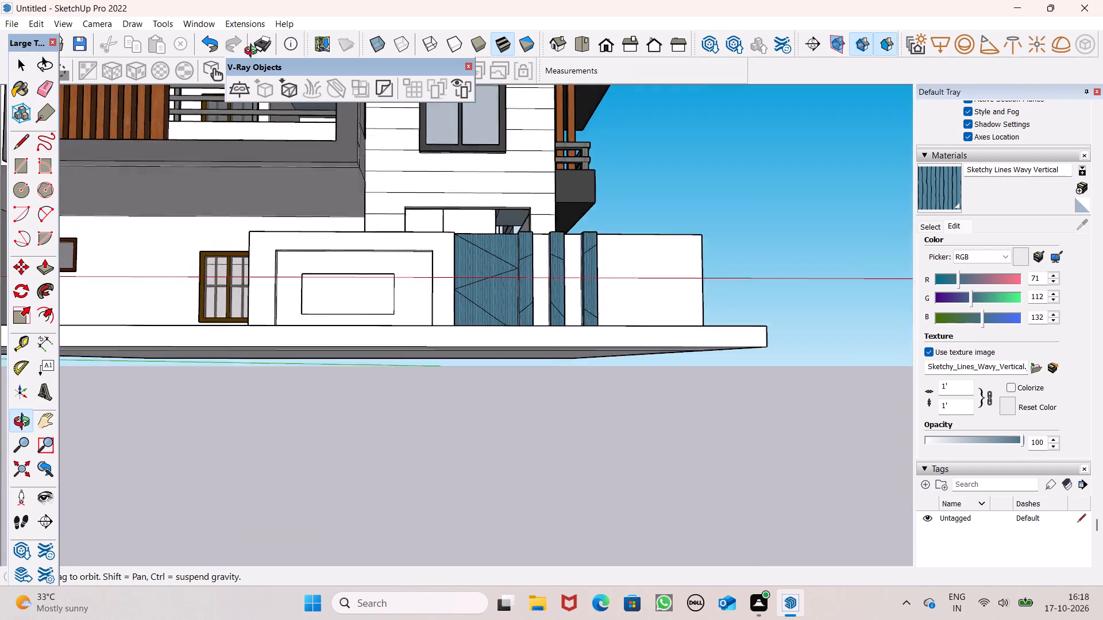
middle_click_drag(253, 52, 225, 425)
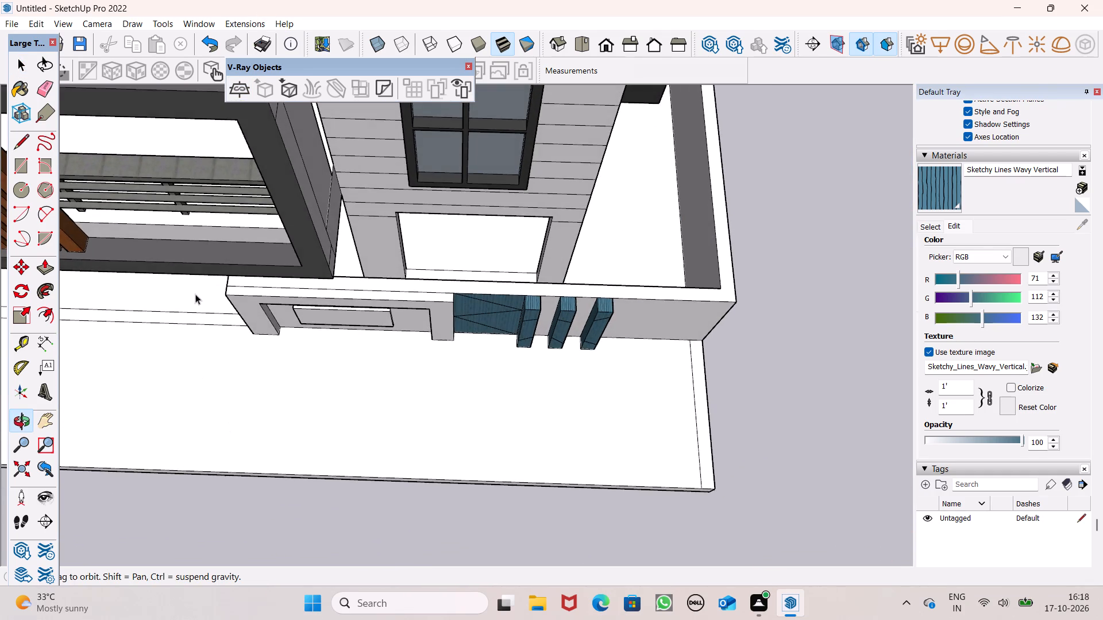
scroll(191, 286, "up", 6)
left_click(19, 137)
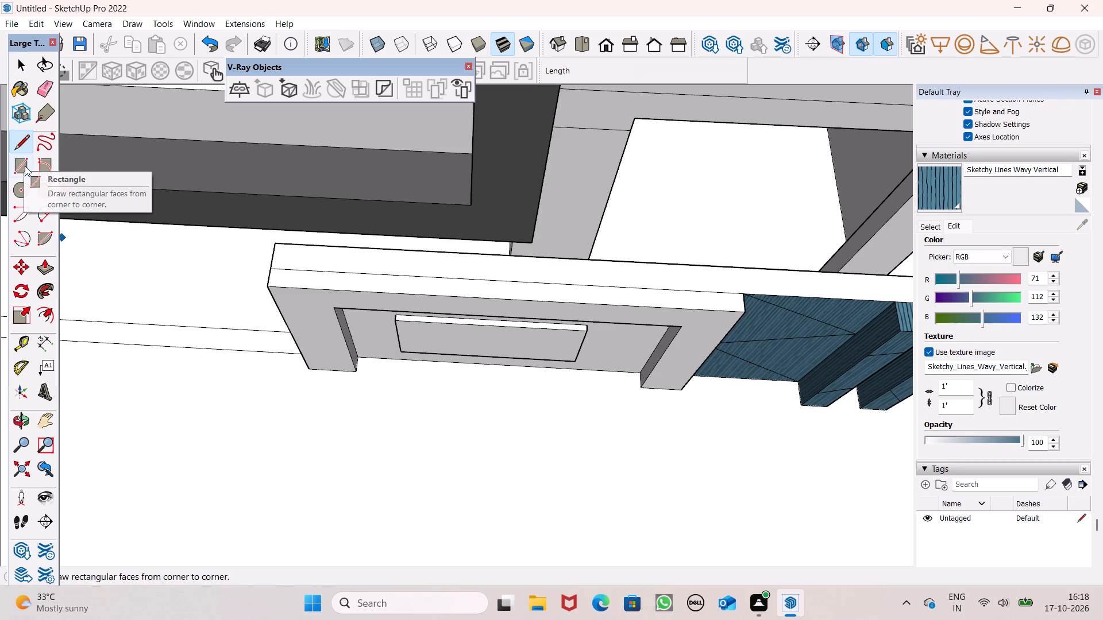
middle_click_drag(95, 297, 111, 335)
scroll(259, 305, "up", 3)
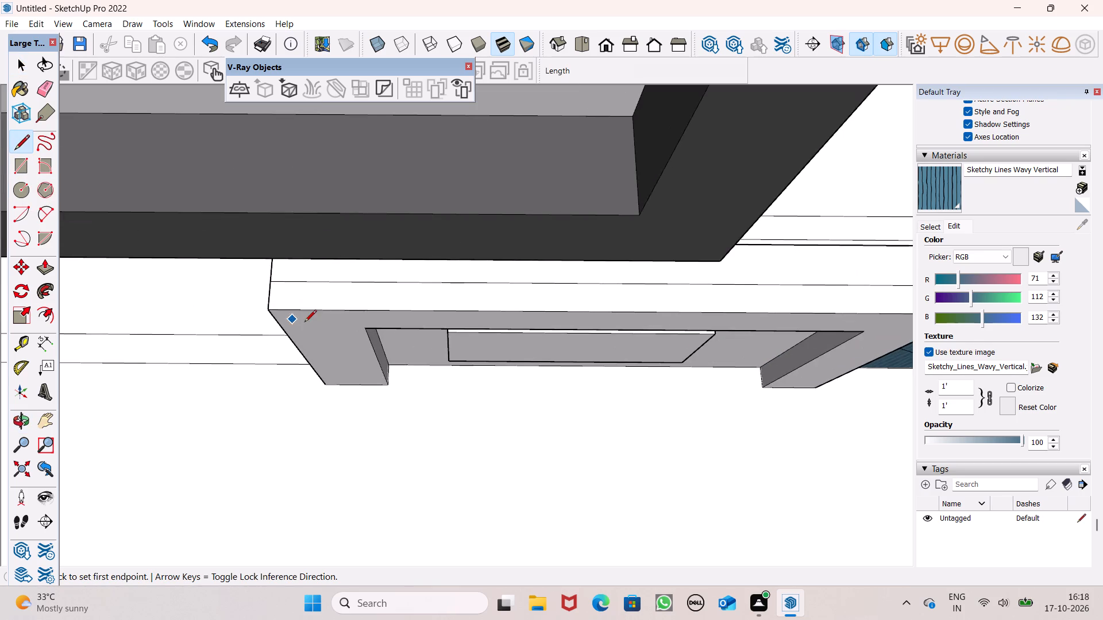
middle_click_drag(309, 319, 313, 251)
scroll(315, 249, "up", 2)
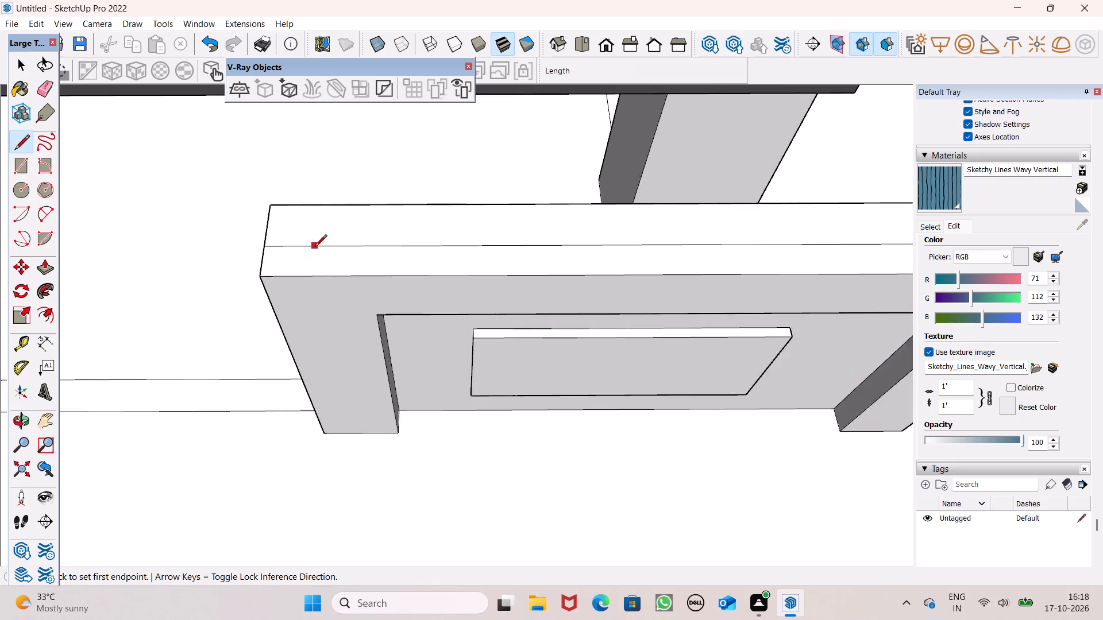
scroll(315, 247, "up", 2)
left_click(345, 197)
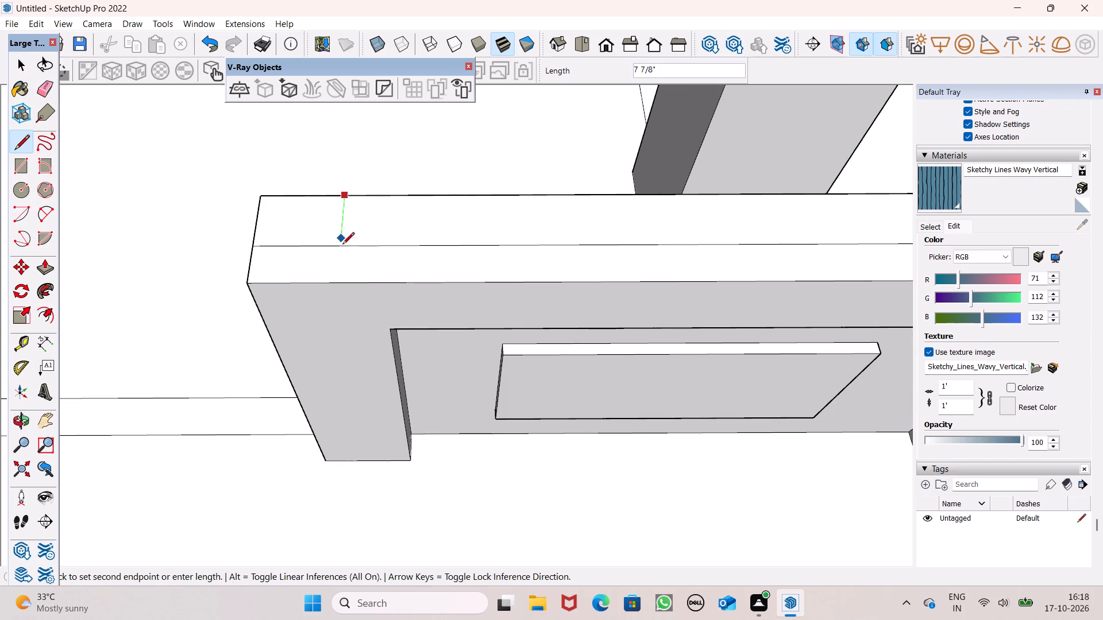
left_click(340, 279)
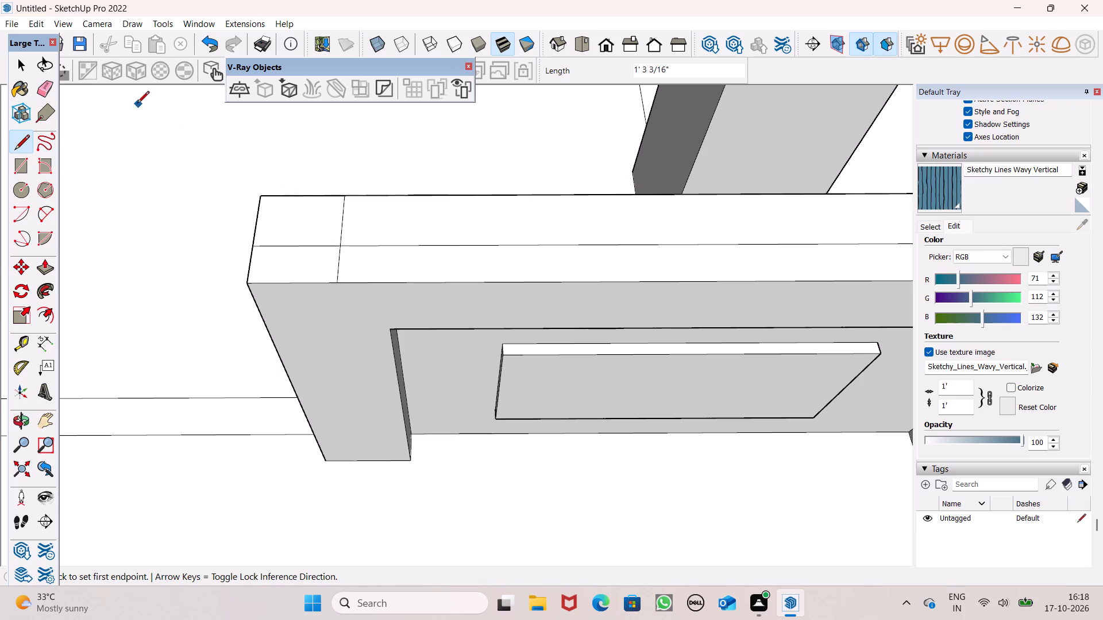
Erase the lengthwise edge inside the end segment so the wall's top there is one face.
left_click(40, 79)
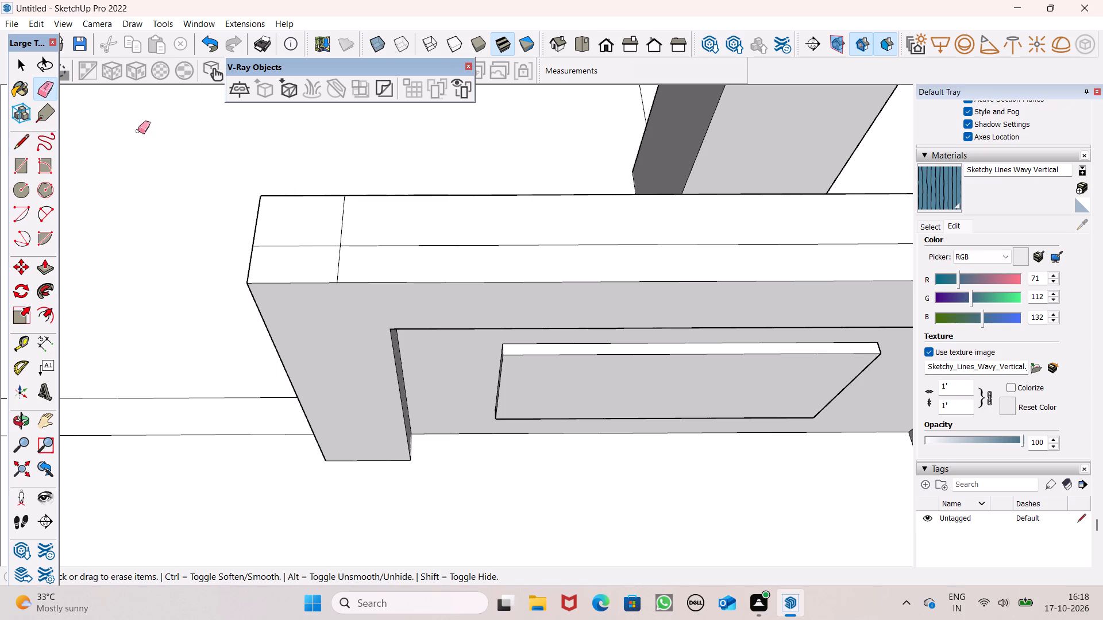
left_click_drag(310, 236, 311, 254)
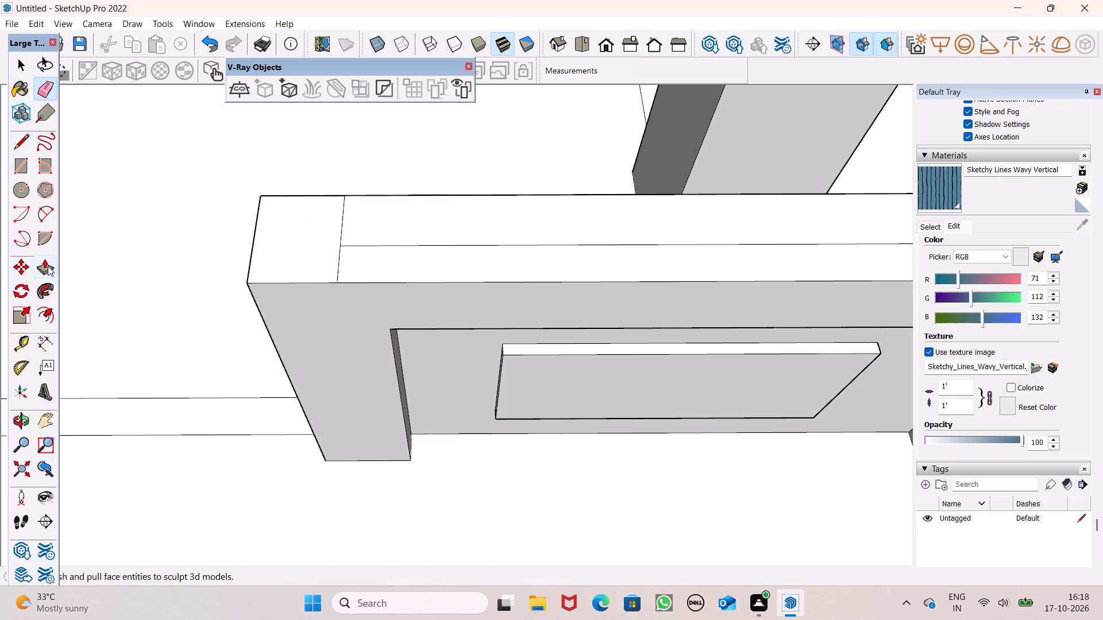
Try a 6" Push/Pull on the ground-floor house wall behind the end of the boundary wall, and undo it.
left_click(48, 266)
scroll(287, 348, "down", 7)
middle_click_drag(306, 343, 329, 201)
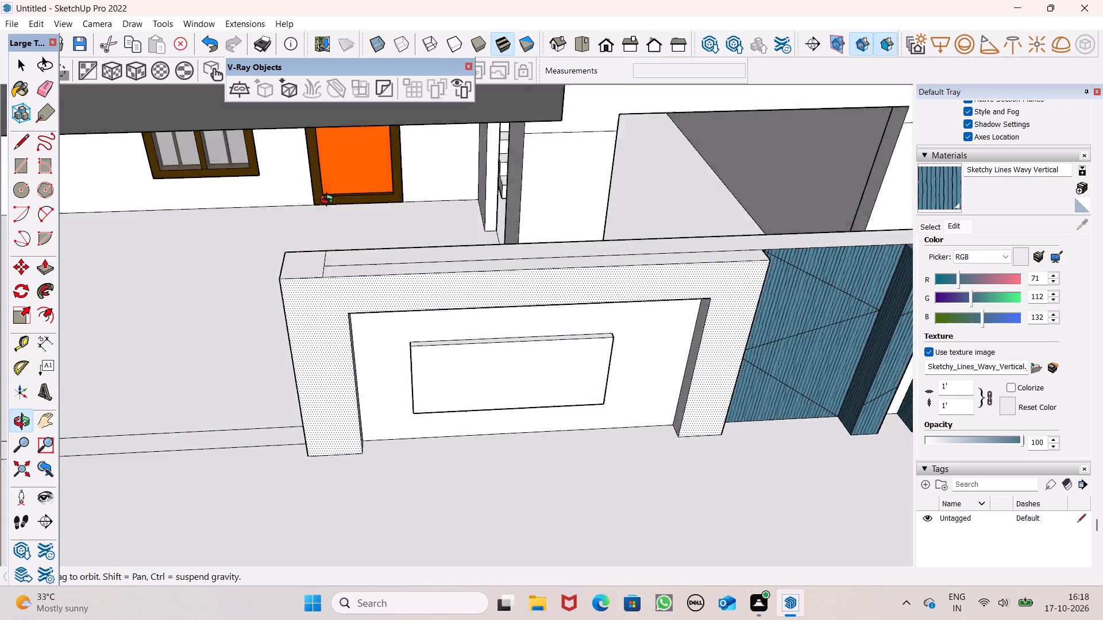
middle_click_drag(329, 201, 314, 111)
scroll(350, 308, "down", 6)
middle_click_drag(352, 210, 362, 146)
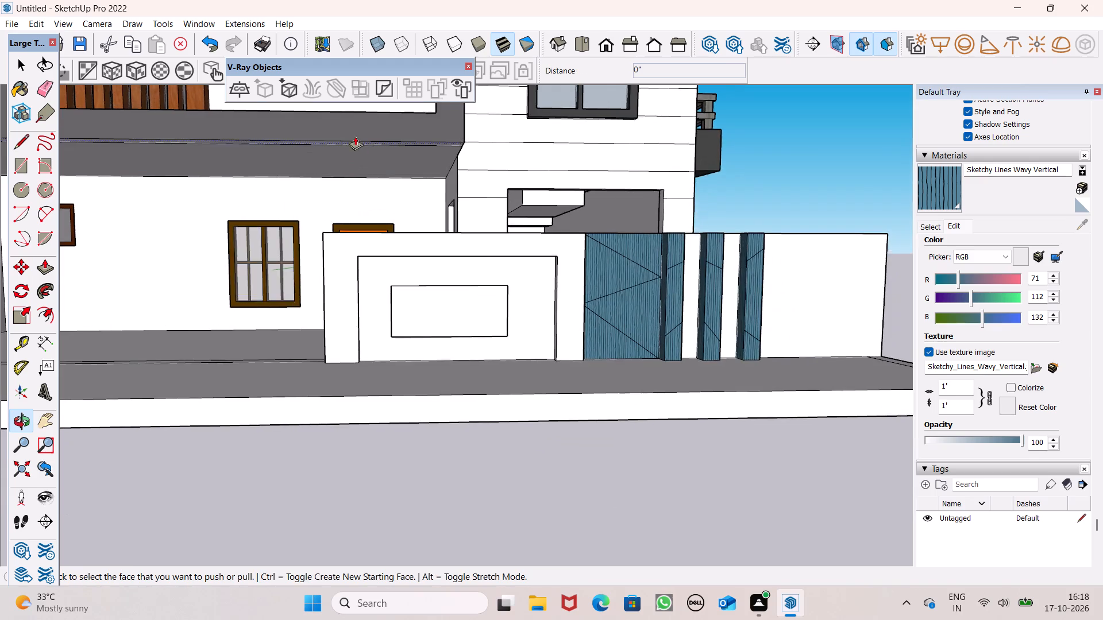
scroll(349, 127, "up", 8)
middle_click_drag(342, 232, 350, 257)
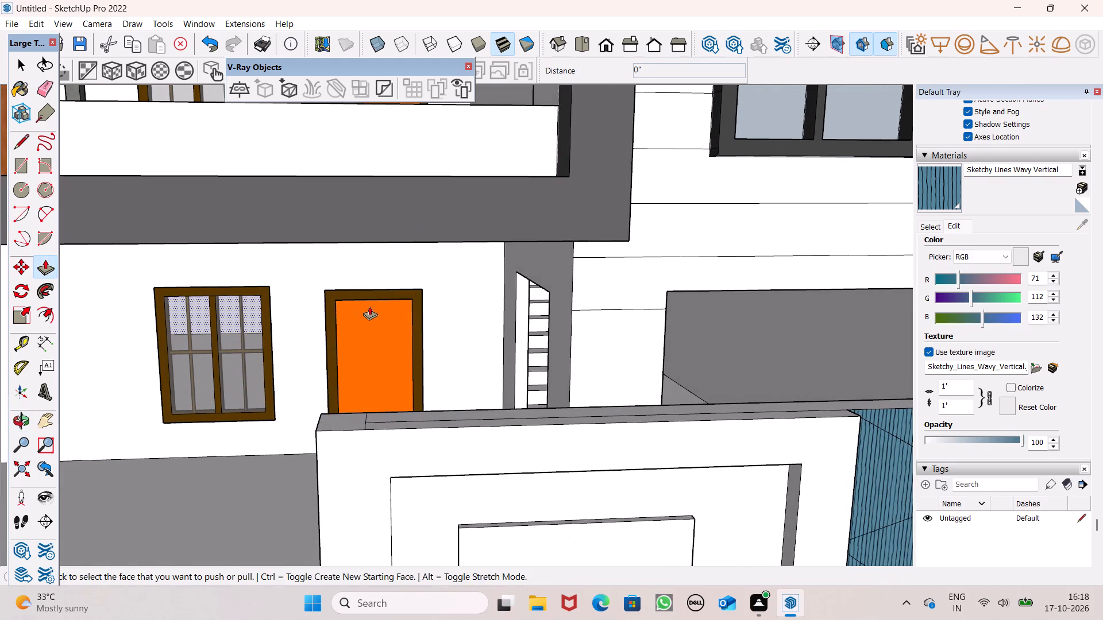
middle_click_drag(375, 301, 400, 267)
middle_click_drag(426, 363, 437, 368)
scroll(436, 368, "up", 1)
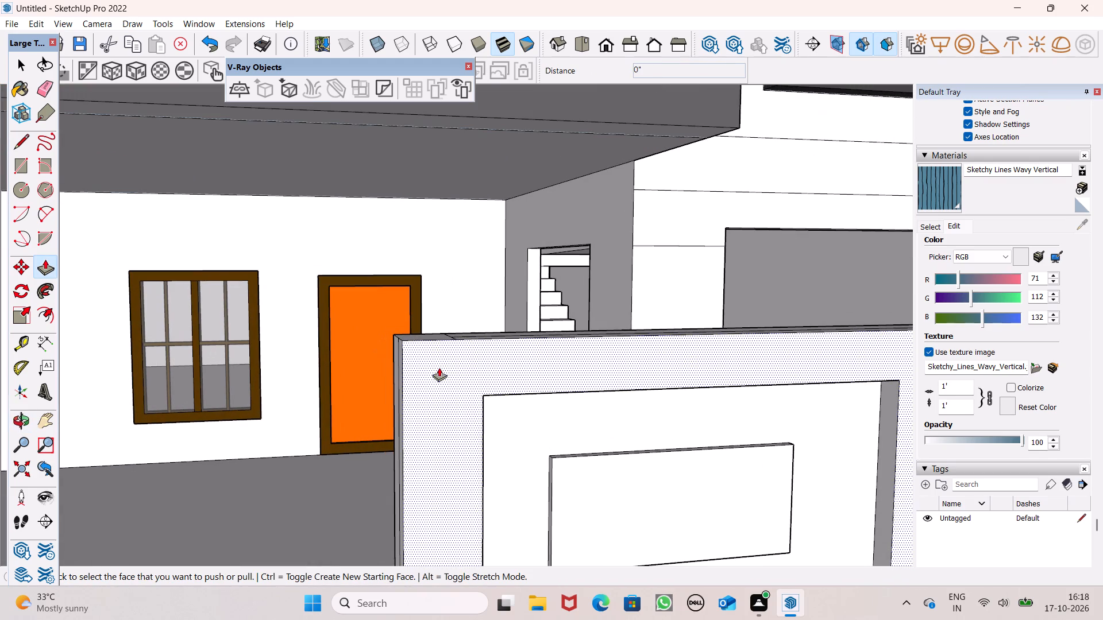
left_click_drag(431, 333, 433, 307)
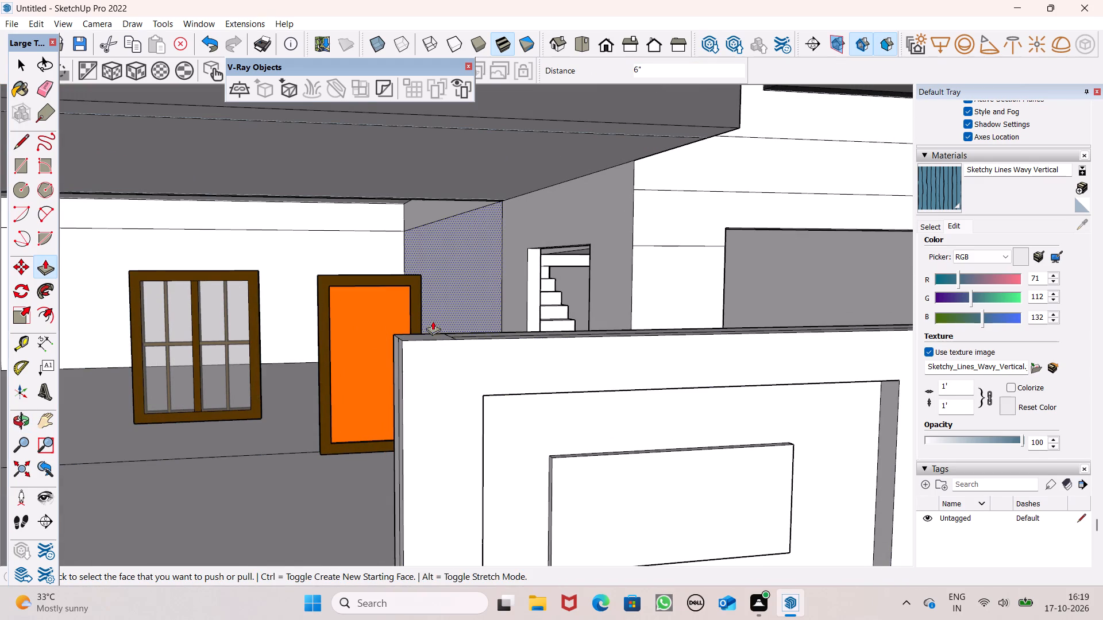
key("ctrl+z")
Pull the boundary wall's end segment up 4' to form a column reaching the underside of the balcony.
middle_click_drag(450, 378, 481, 406)
scroll(481, 406, "up", 1)
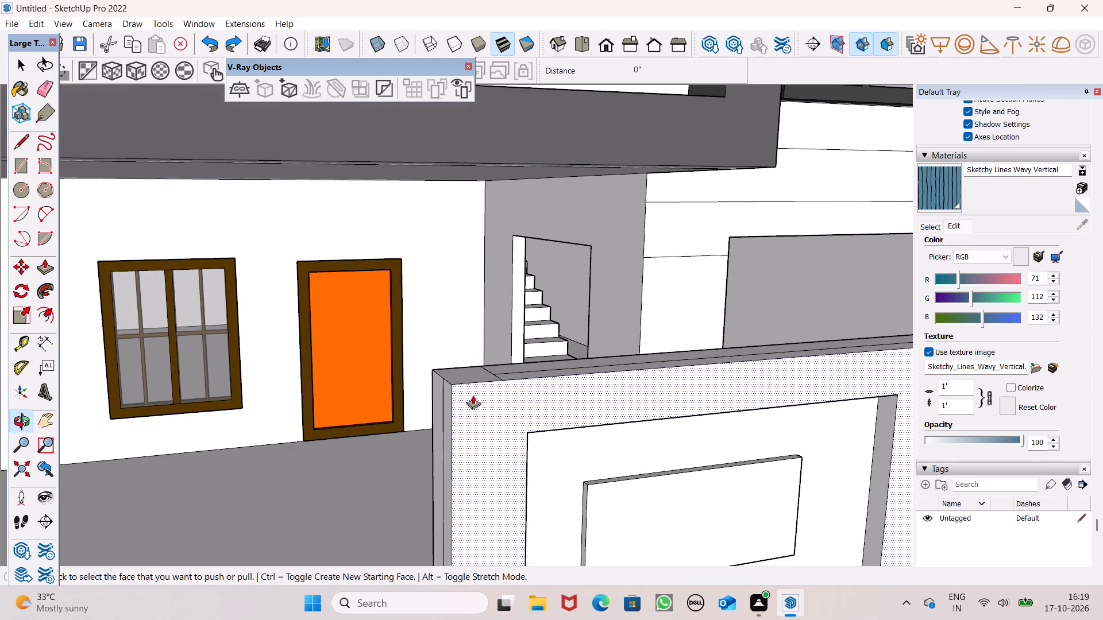
left_click_drag(462, 367, 462, 246)
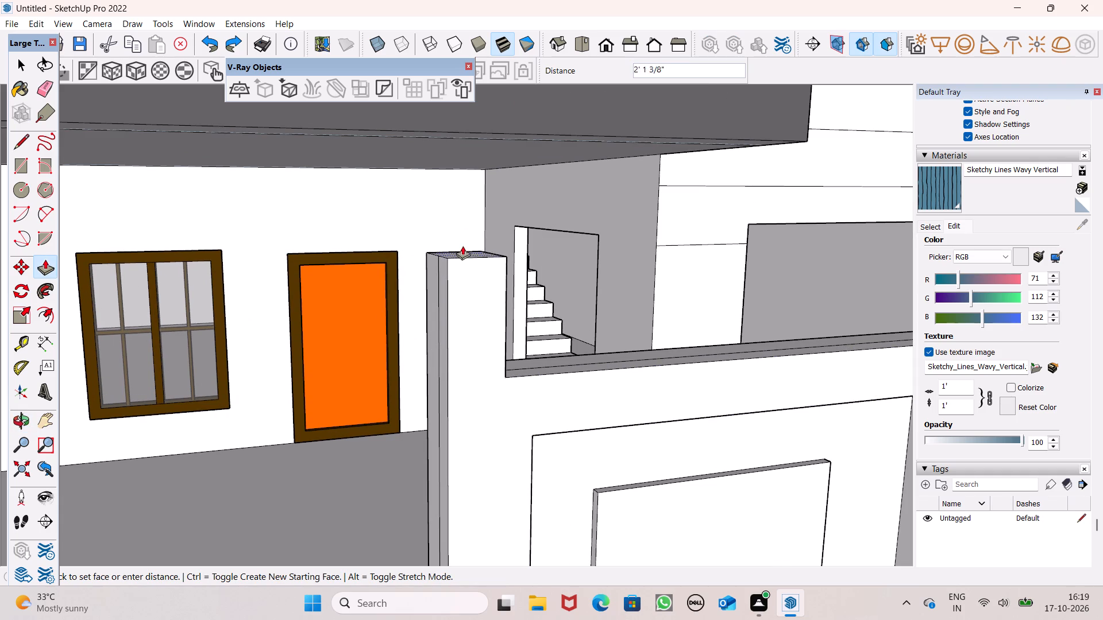
left_click_drag(462, 246, 453, 133)
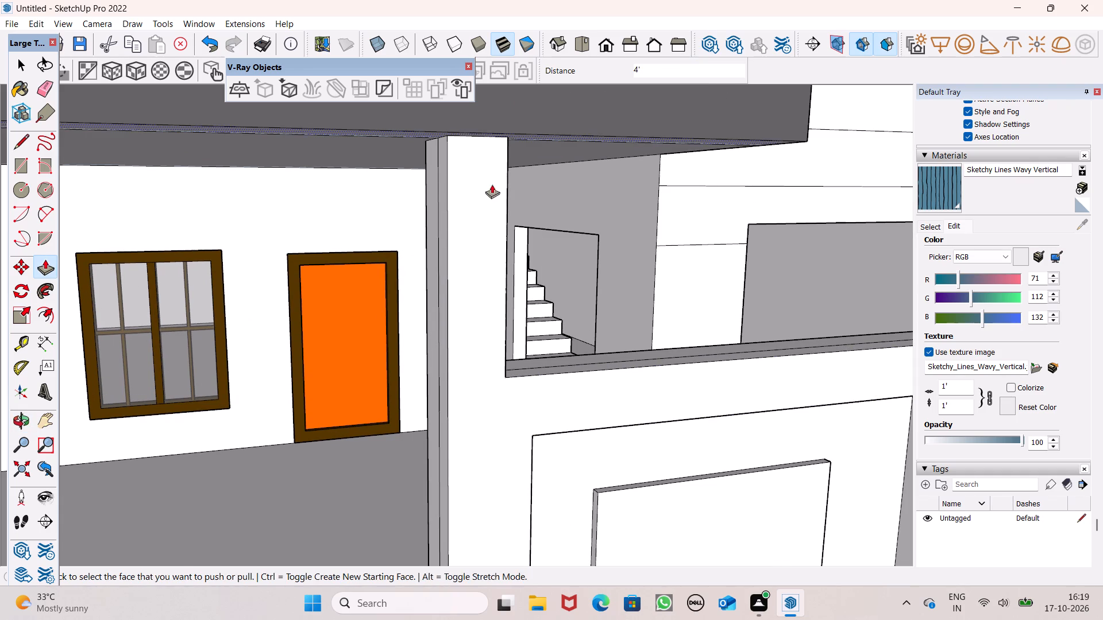
Examine where the column's top meets the balcony underside and how the column looks on the whole front facade.
middle_click_drag(492, 190, 77, 216)
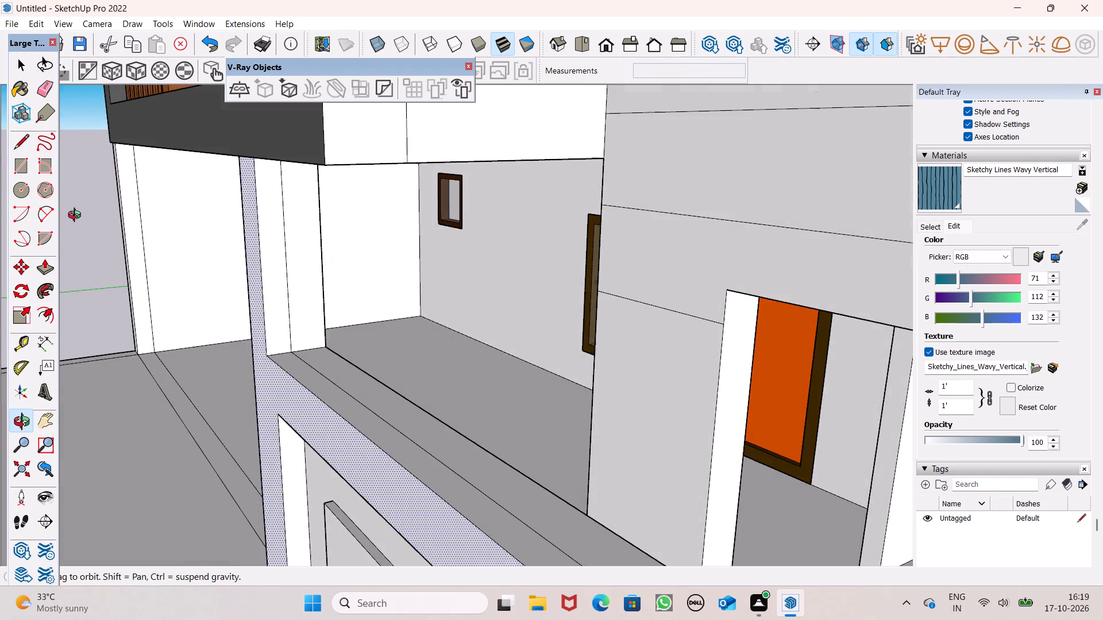
middle_click_drag(77, 216, 82, 203)
scroll(242, 133, "up", 17)
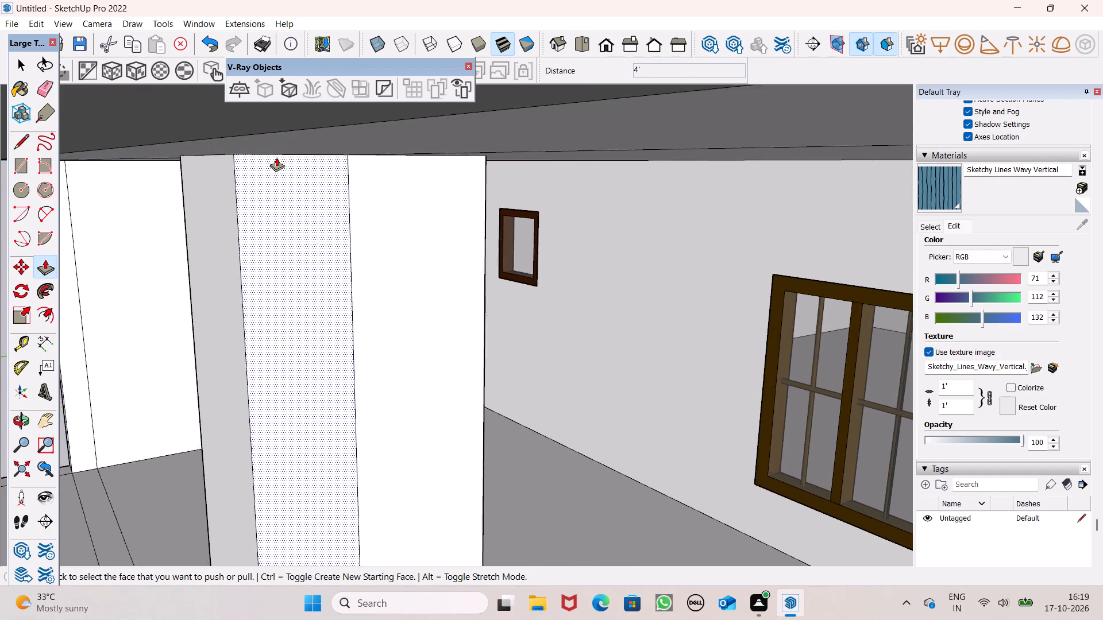
scroll(276, 157, "up", 5)
scroll(293, 178, "down", 6)
scroll(327, 189, "down", 20)
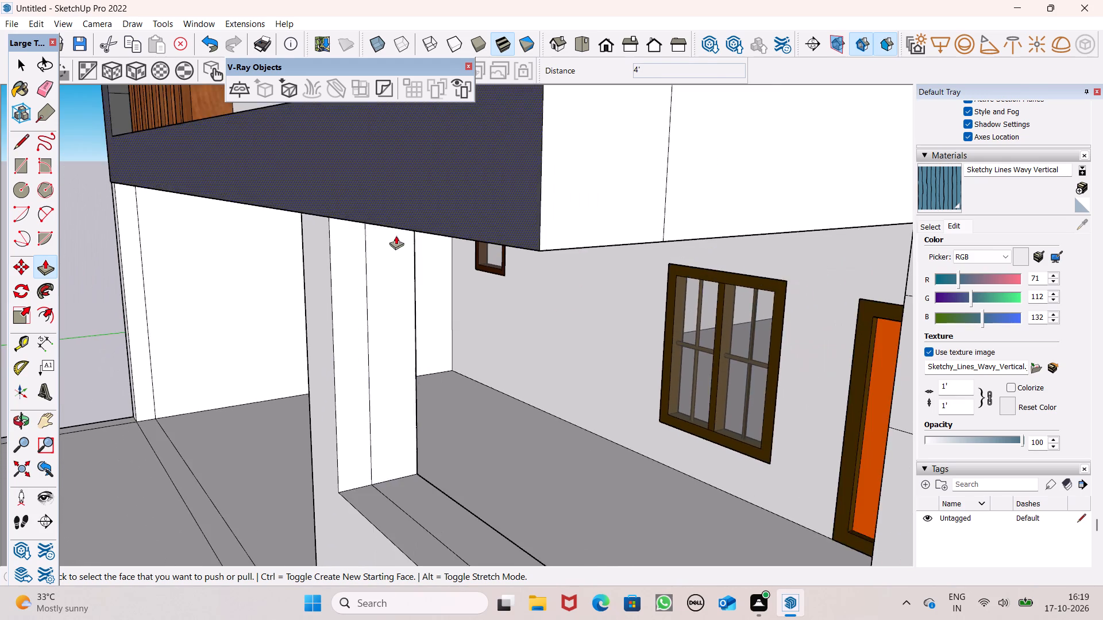
scroll(396, 235, "down", 4)
middle_click_drag(382, 300, 545, 320)
scroll(365, 340, "down", 6)
middle_click_drag(365, 369, 472, 358)
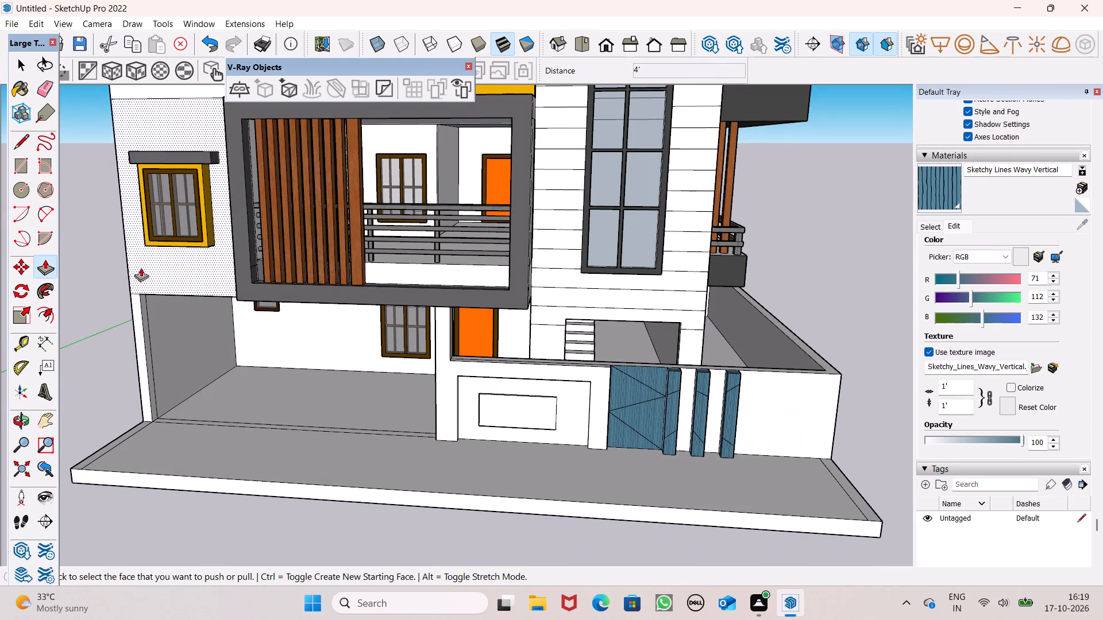
Erase the vertical edge on the column's side face above the boundary wall's top.
key("c")
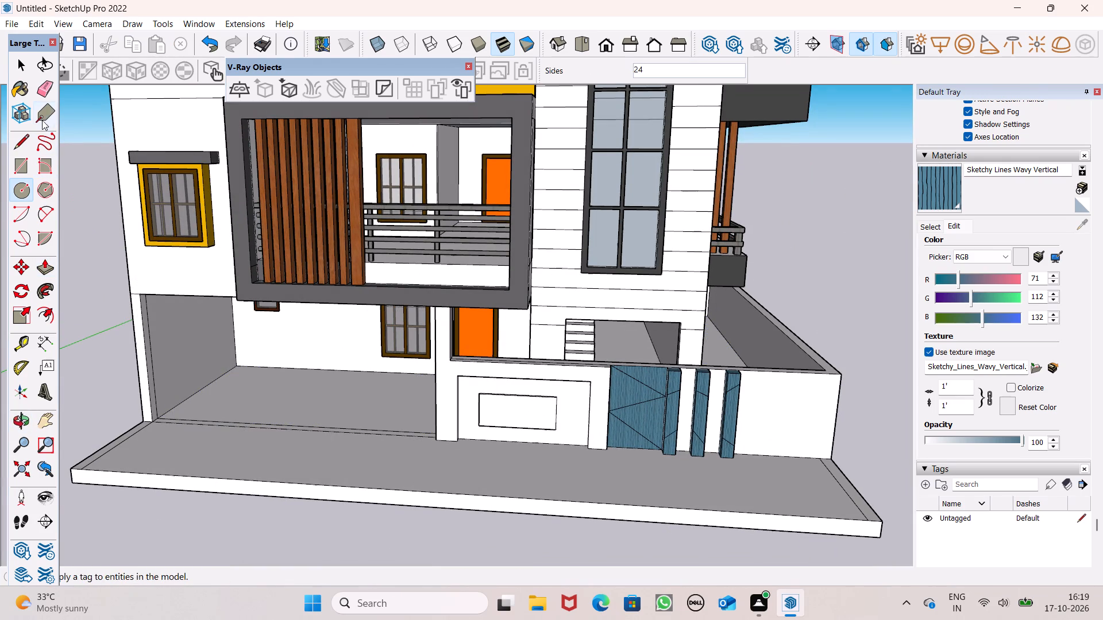
left_click(43, 94)
middle_click_drag(326, 339, 159, 375)
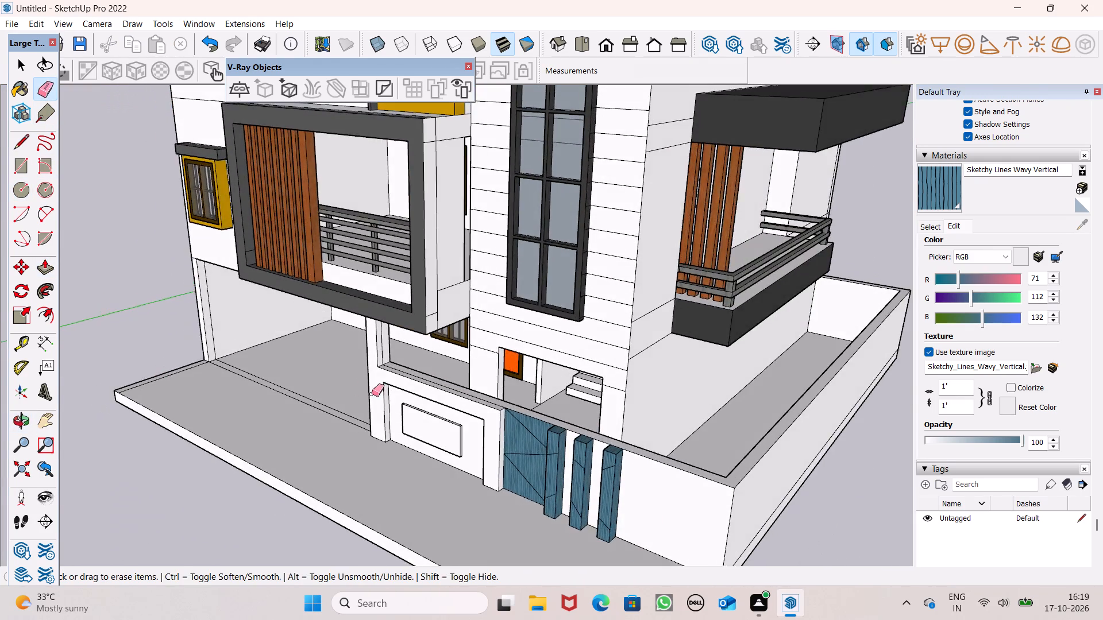
scroll(372, 394, "up", 7)
middle_click_drag(456, 387, 411, 370)
scroll(415, 386, "up", 1)
scroll(404, 312, "up", 3)
left_click(359, 307)
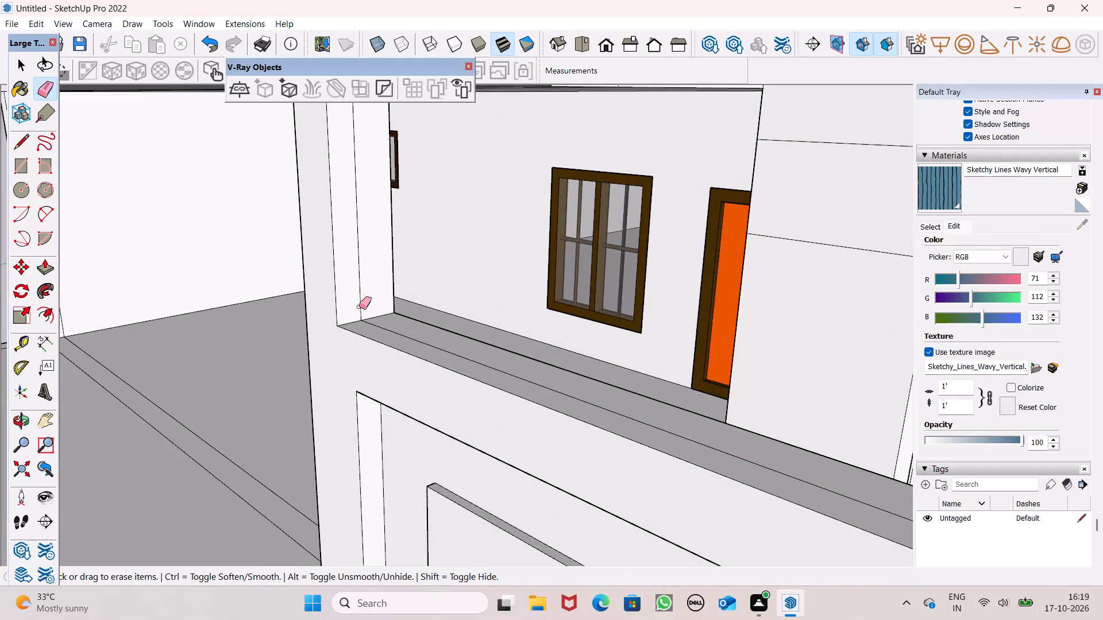
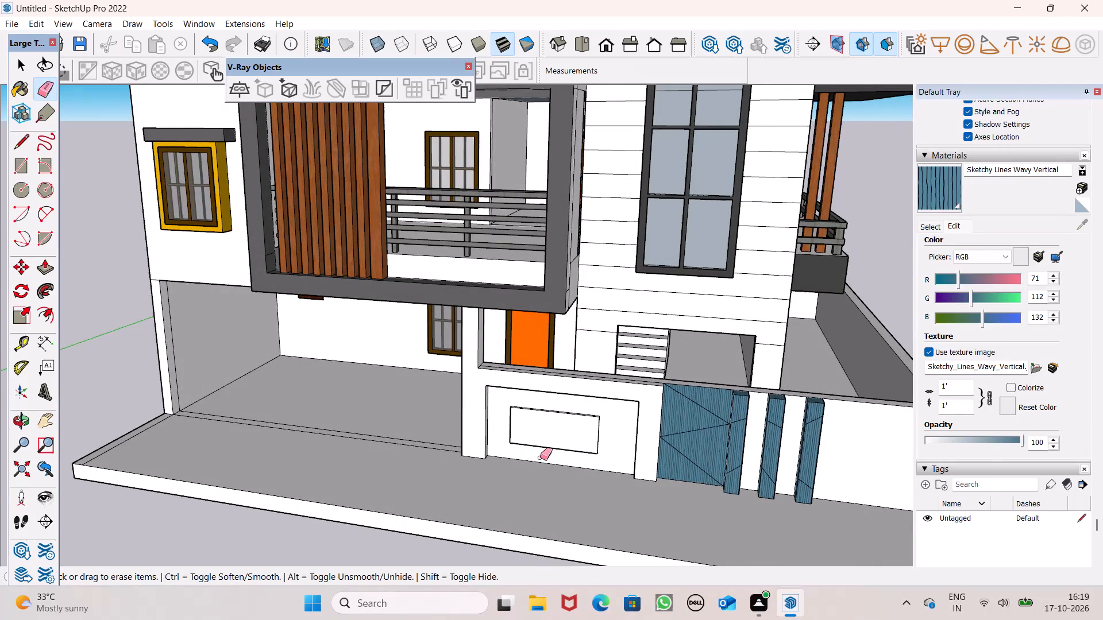
Draw a square about 1' 7/8" per side on the open porch floor, near the pillar beside the front boundary wall.
middle_click_drag(538, 456, 541, 453)
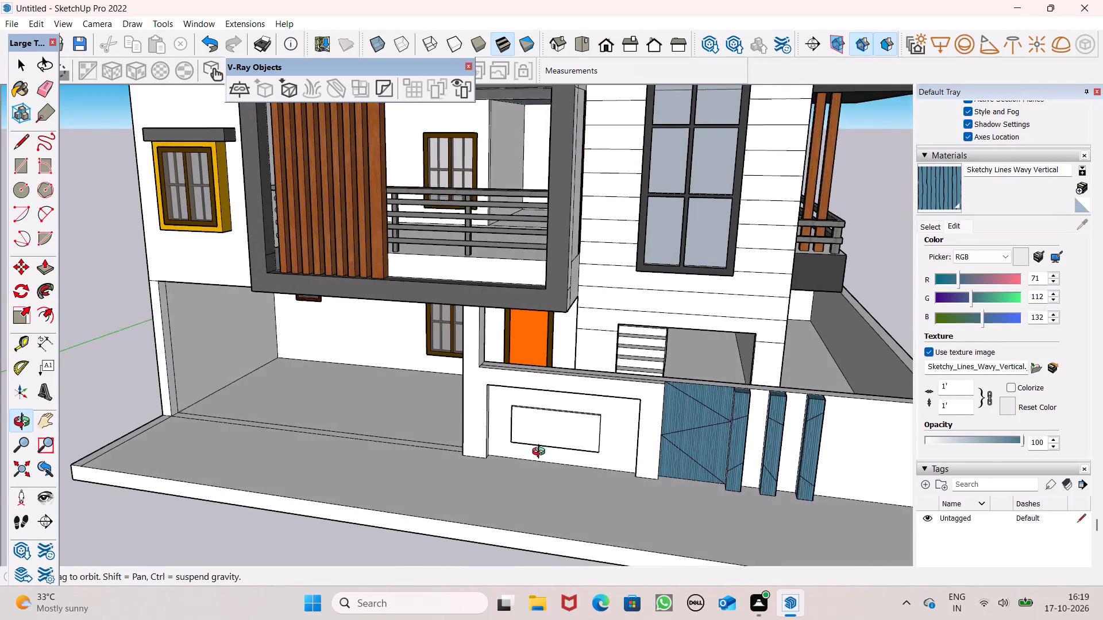
middle_click_drag(541, 453, 585, 450)
scroll(485, 427, "down", 3)
middle_click_drag(485, 456, 519, 465)
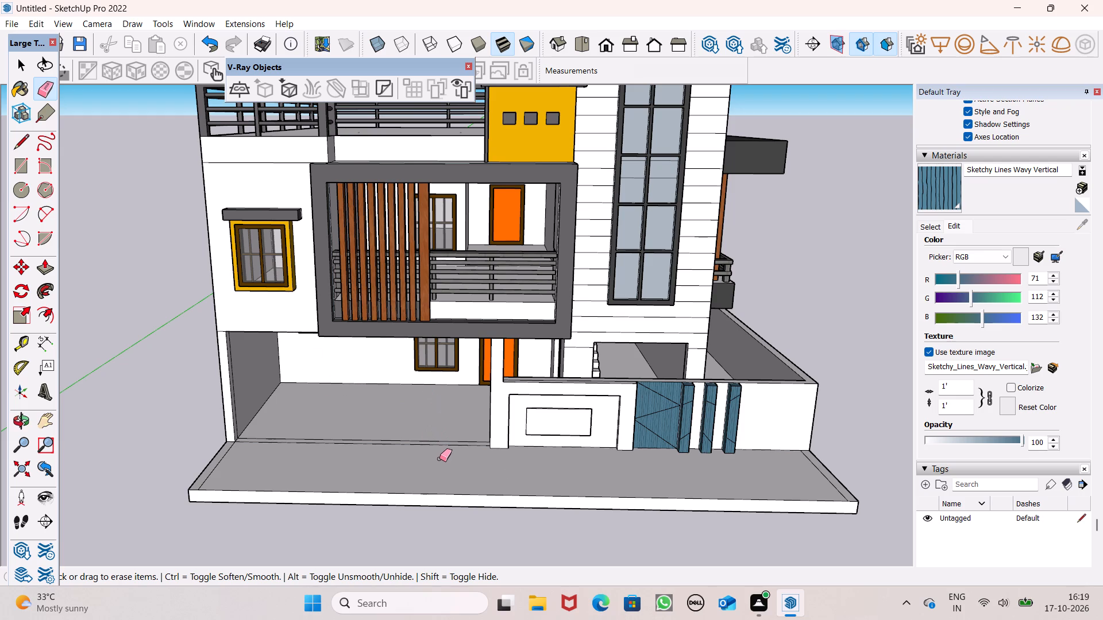
middle_click_drag(434, 460, 486, 566)
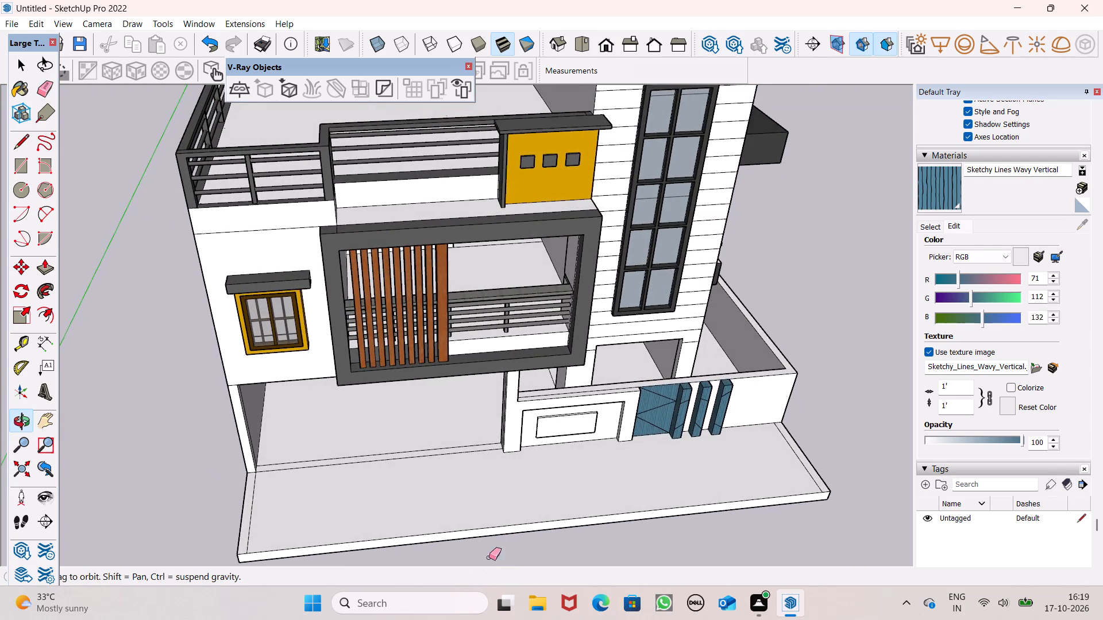
scroll(473, 479, "up", 5)
scroll(519, 468, "up", 1)
middle_click_drag(519, 468, 468, 454)
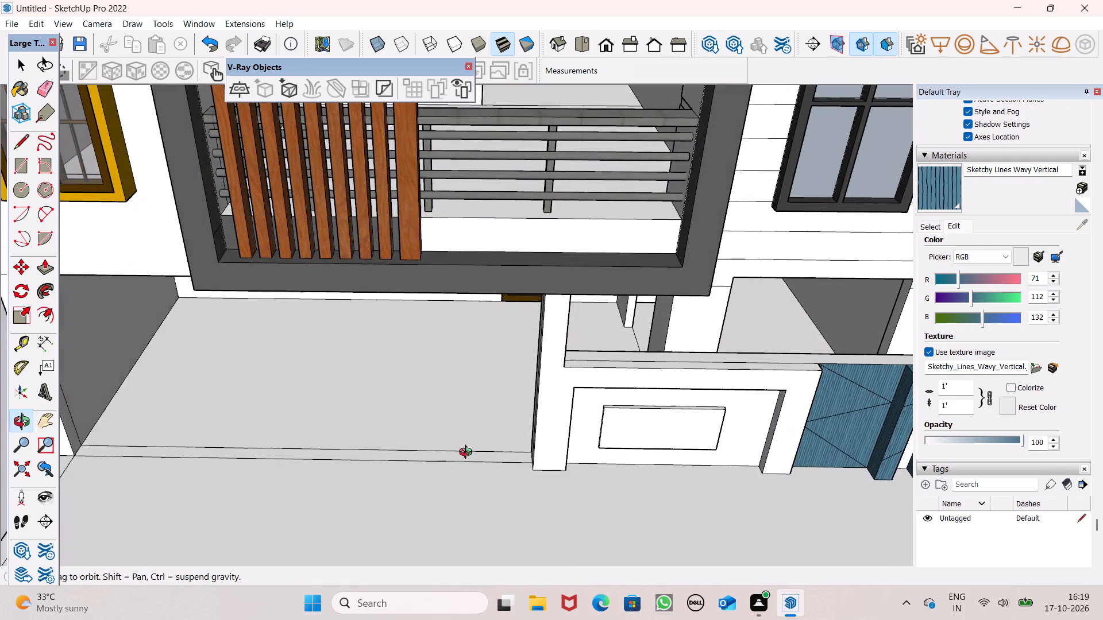
middle_click_drag(468, 454, 425, 451)
left_click(24, 169)
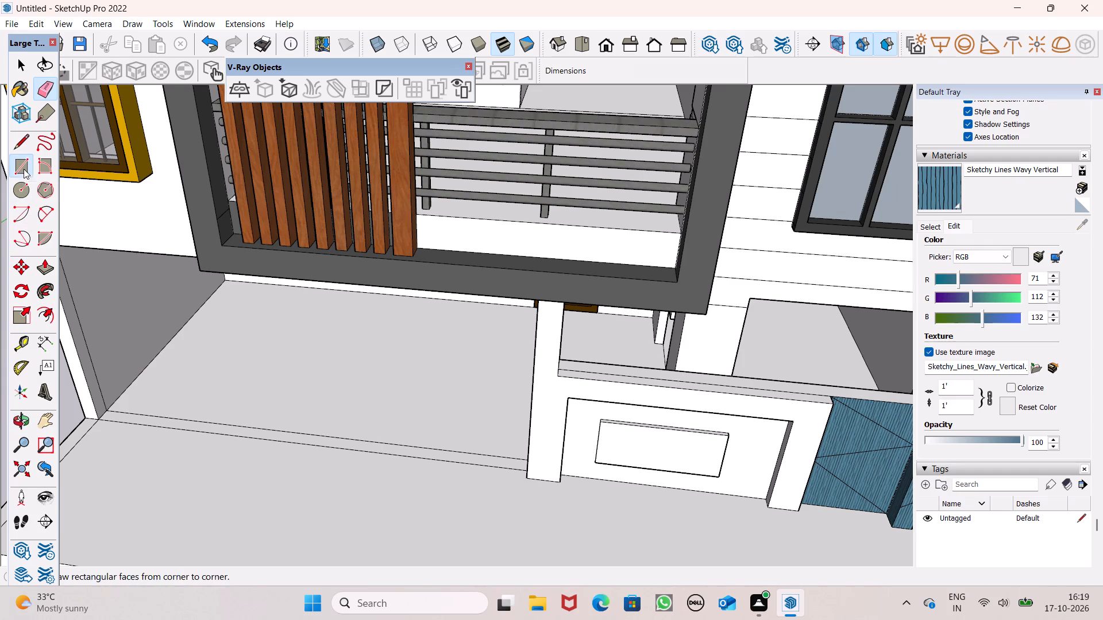
scroll(377, 451, "up", 5)
middle_click_drag(408, 528, 477, 577)
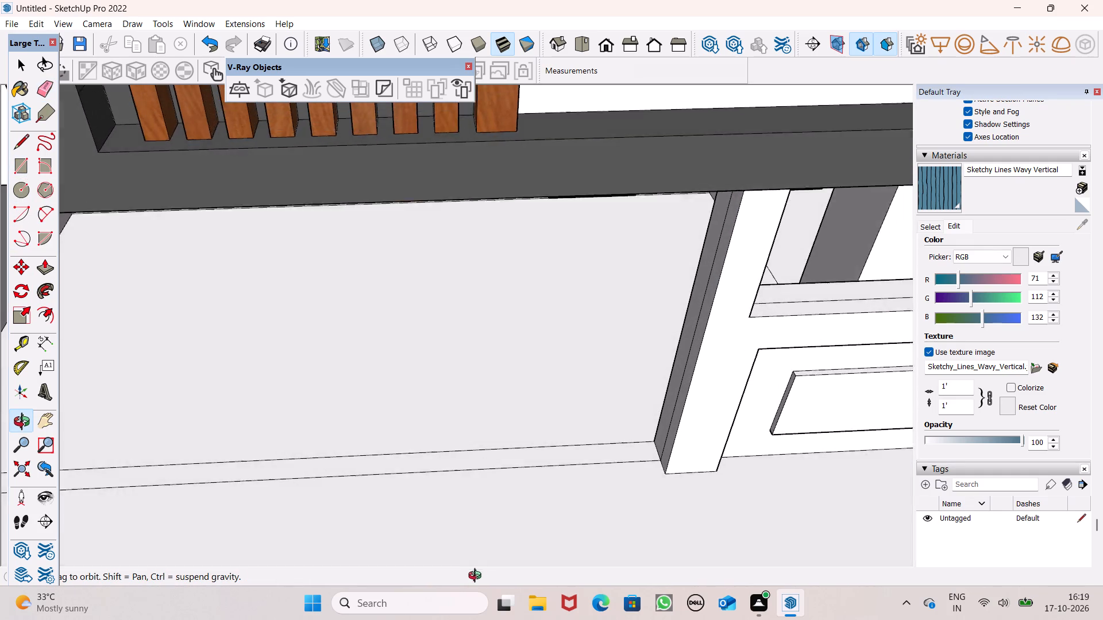
middle_click_drag(477, 577, 472, 580)
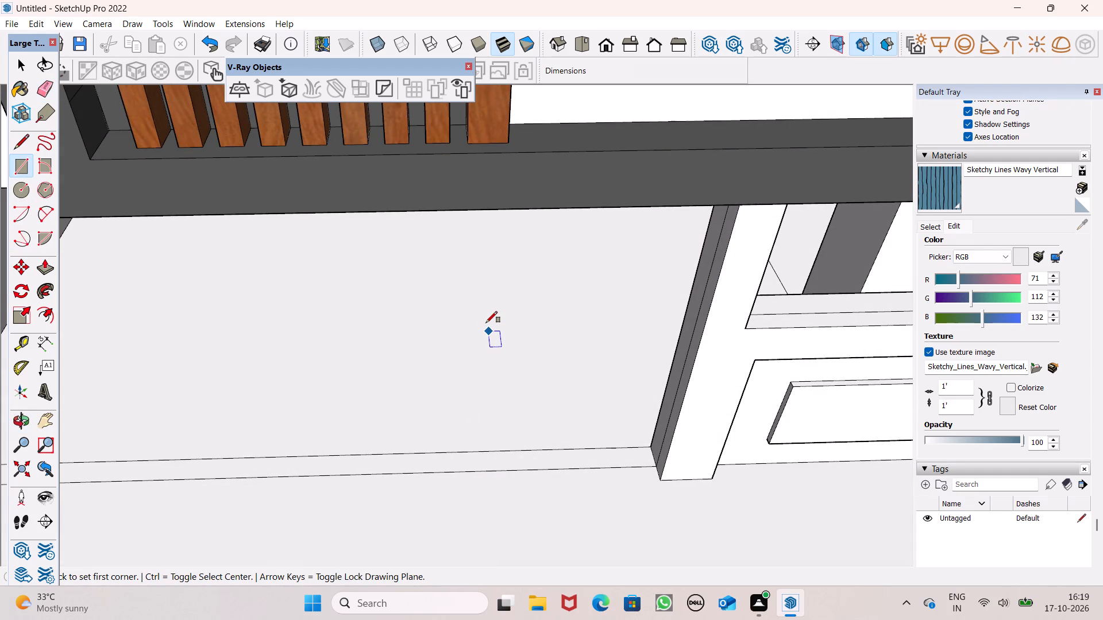
left_click(487, 325)
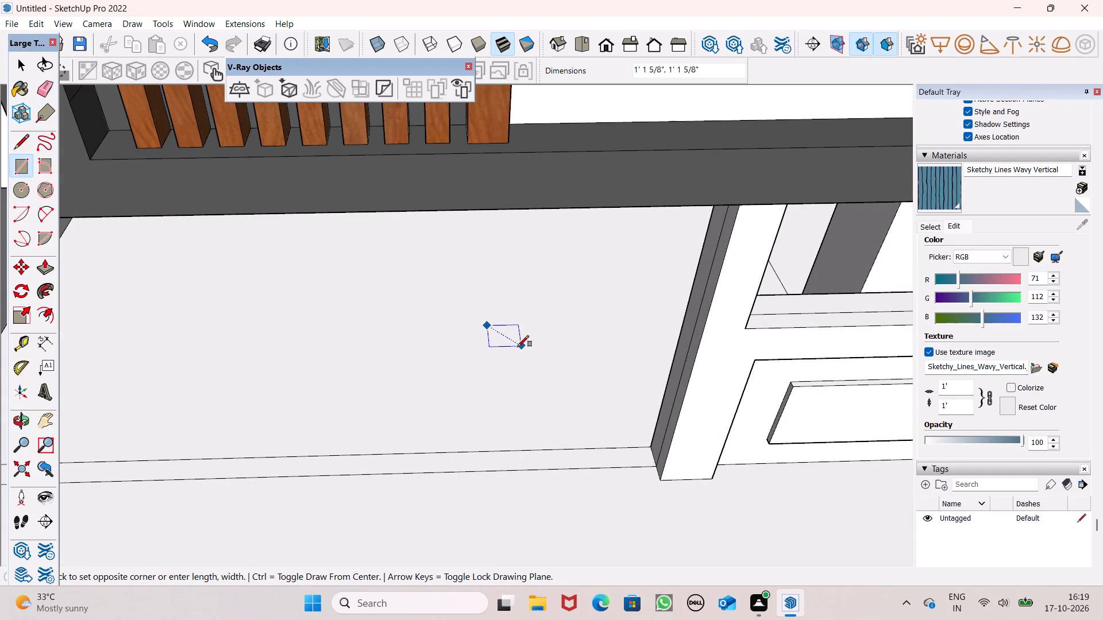
left_click(516, 345)
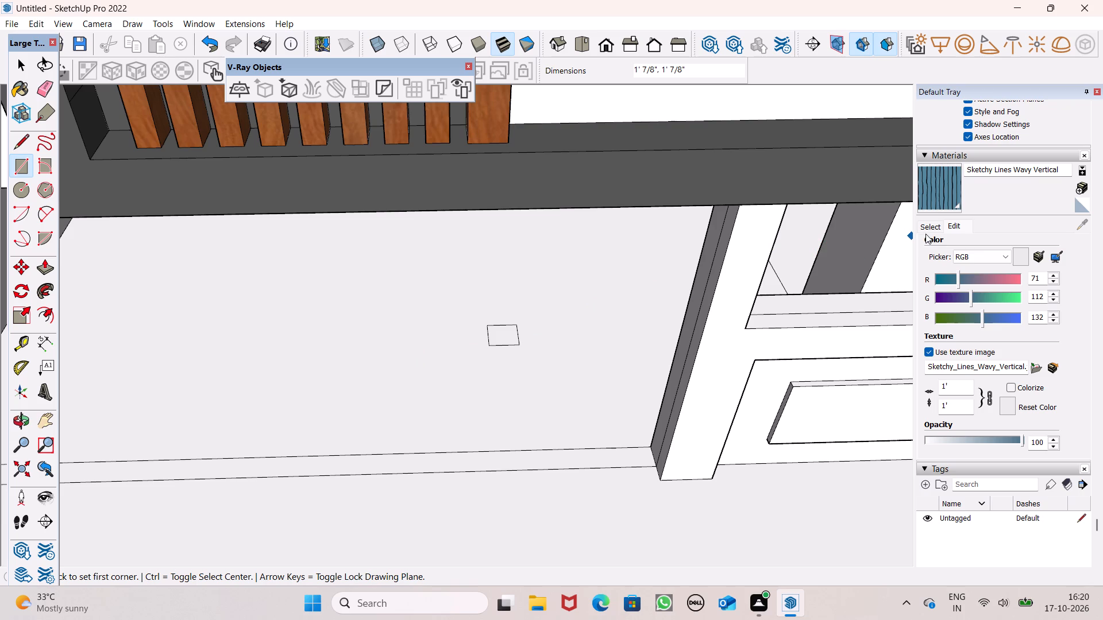
Paint the small square on the porch floor with the dark brown Color C08 from the Colors collection.
left_click(924, 224)
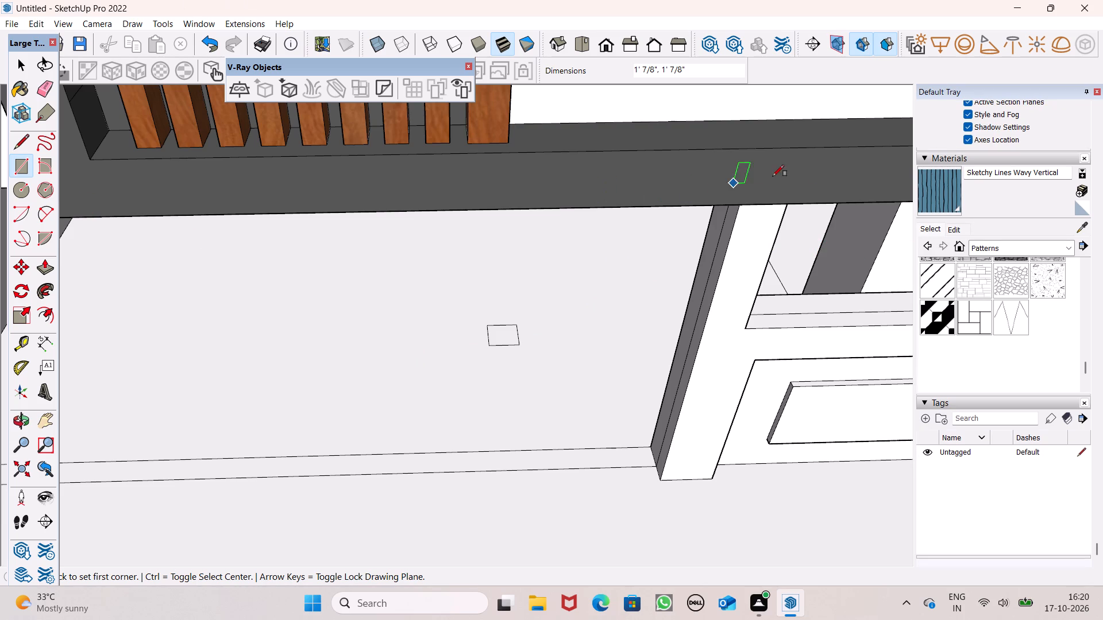
left_click_drag(923, 226, 928, 227)
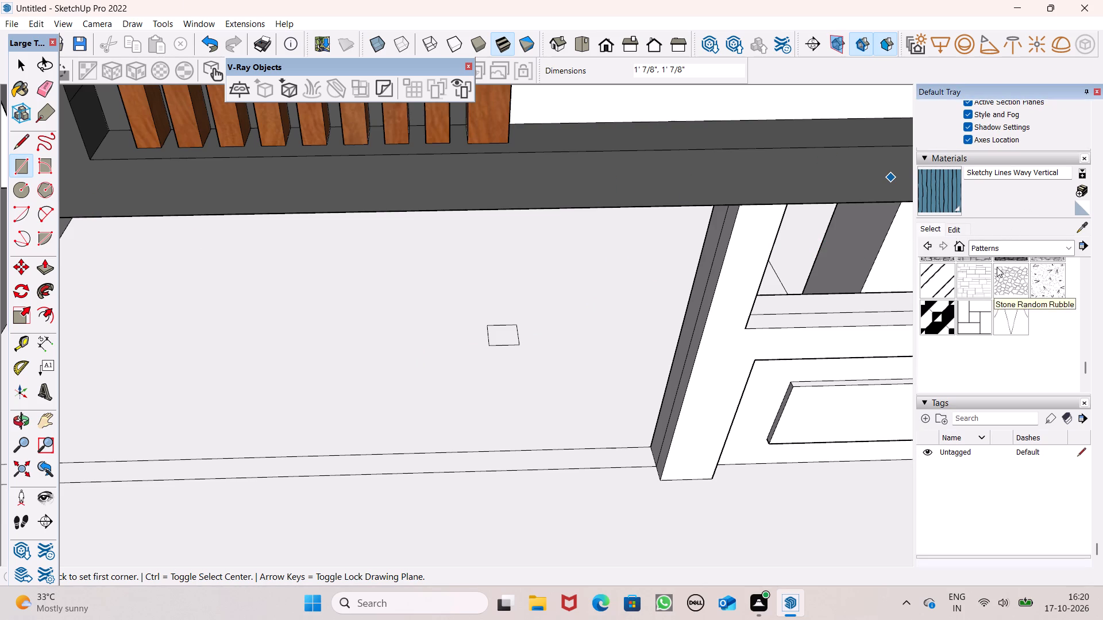
left_click(924, 229)
left_click(997, 251)
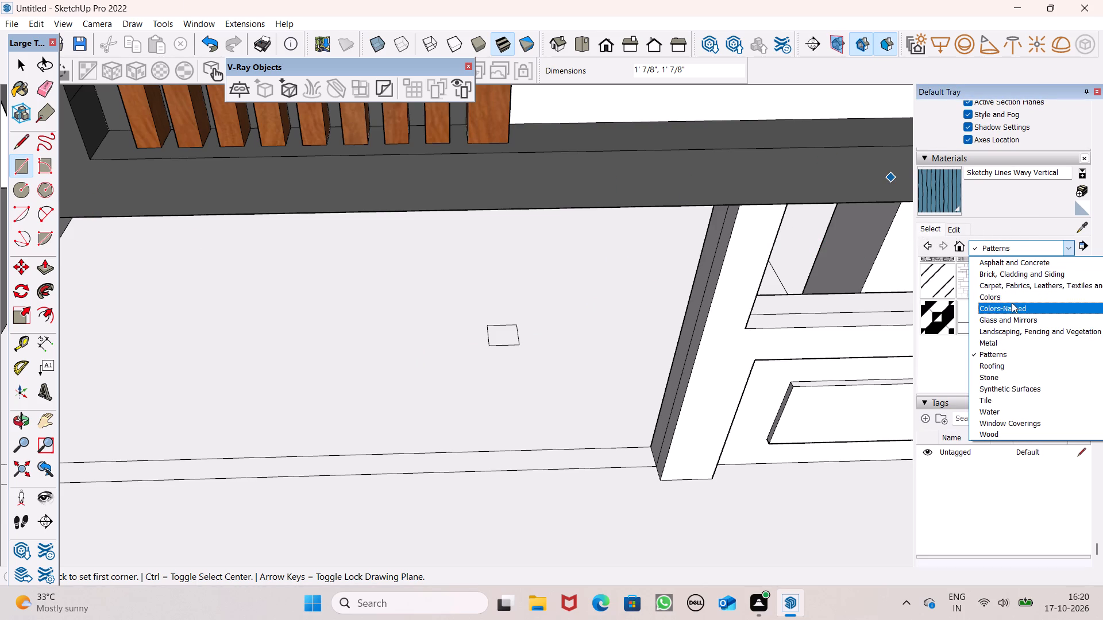
left_click(1017, 290)
left_click(1004, 248)
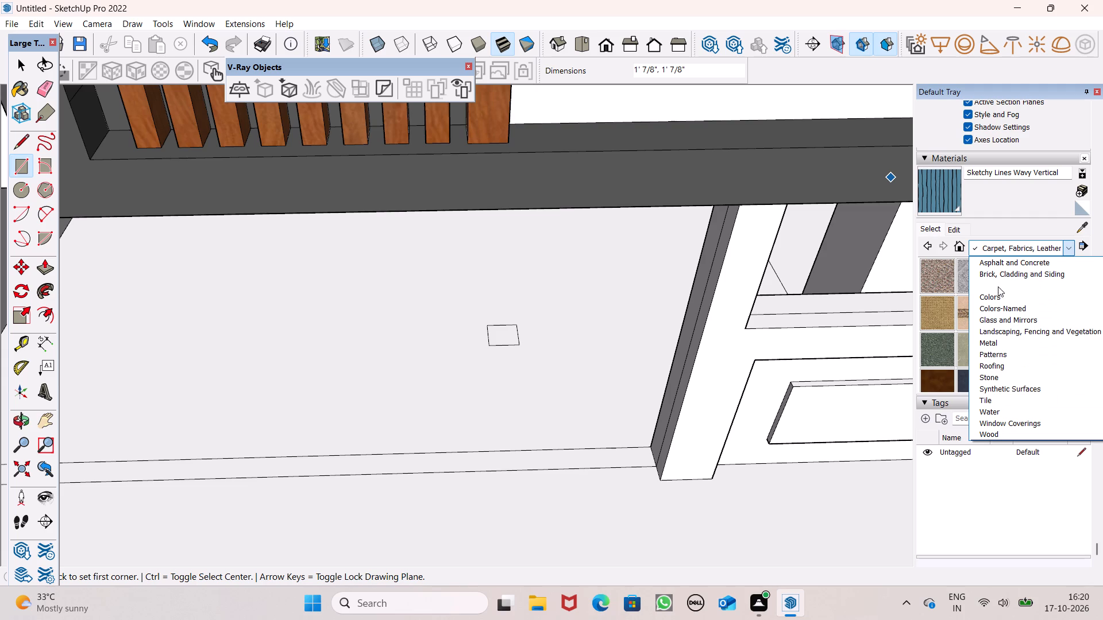
left_click(994, 292)
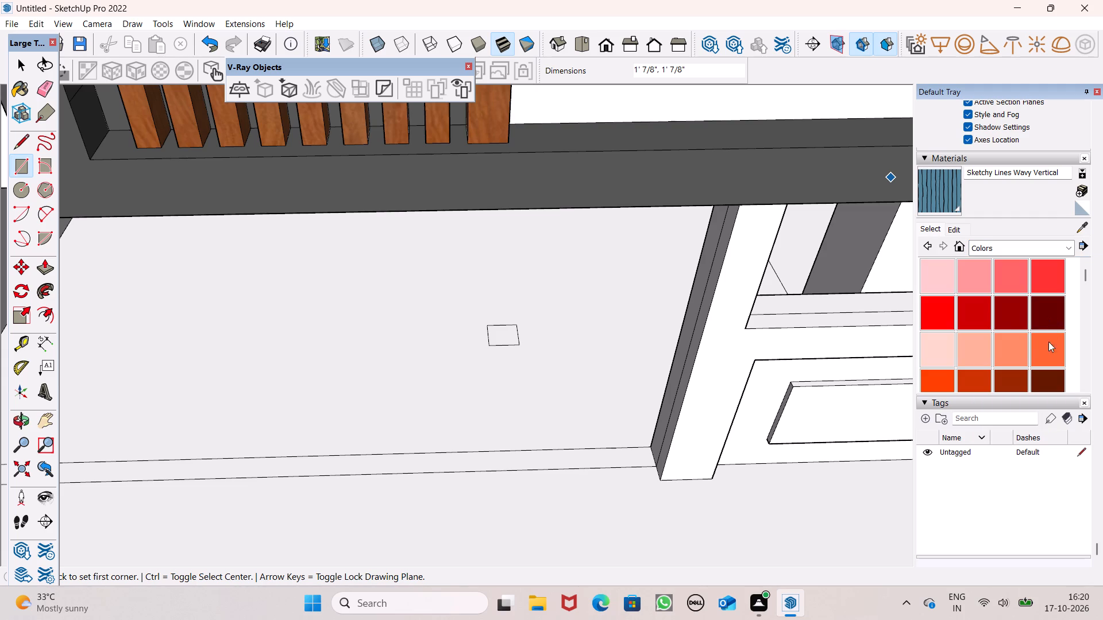
scroll(1032, 332, "down", 2)
left_click(1047, 323)
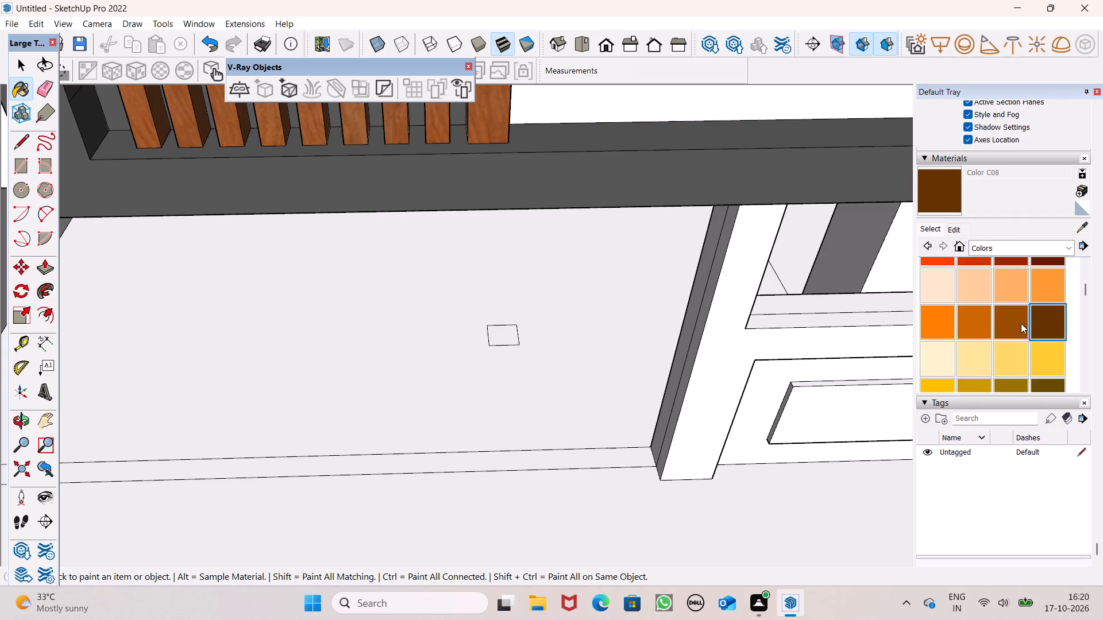
left_click(506, 339)
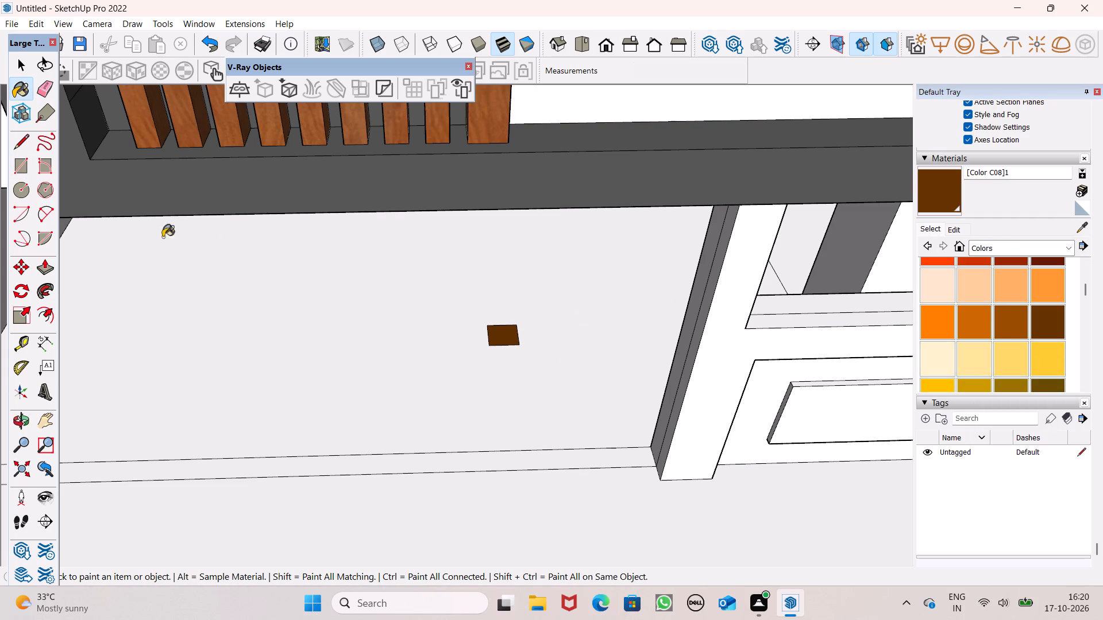
Push/Pull the brown floor square upward about 10' 11 1/4" to form a column under the upper storey.
left_click_drag(43, 271, 70, 276)
middle_click_drag(443, 321, 455, 273)
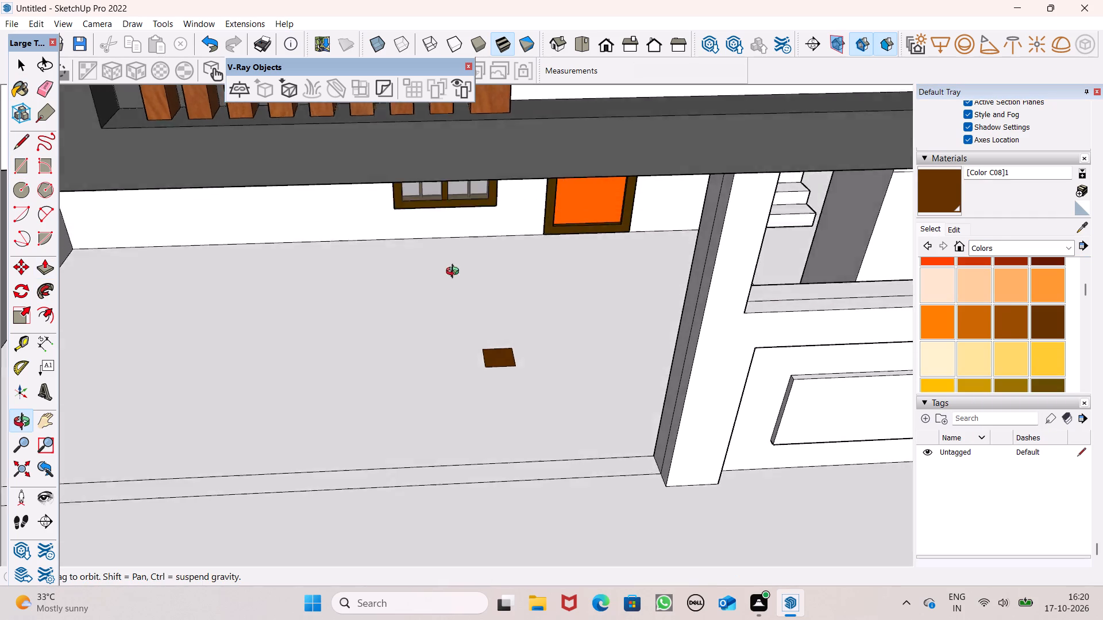
middle_click_drag(455, 273, 468, 221)
scroll(470, 220, "up", 1)
middle_click_drag(477, 204, 484, 182)
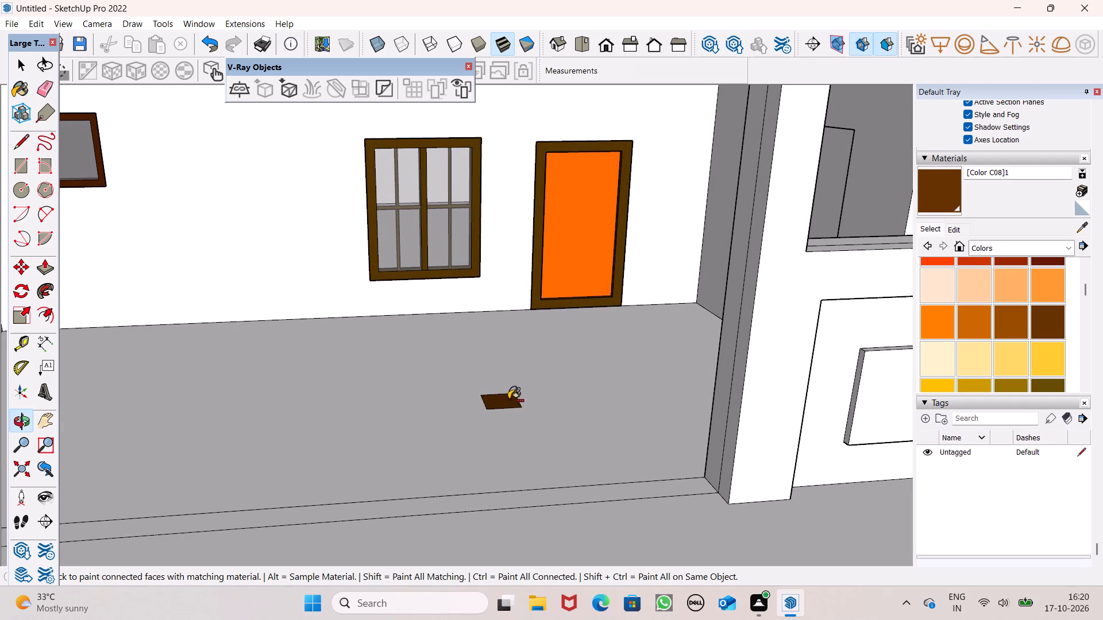
left_click(51, 273)
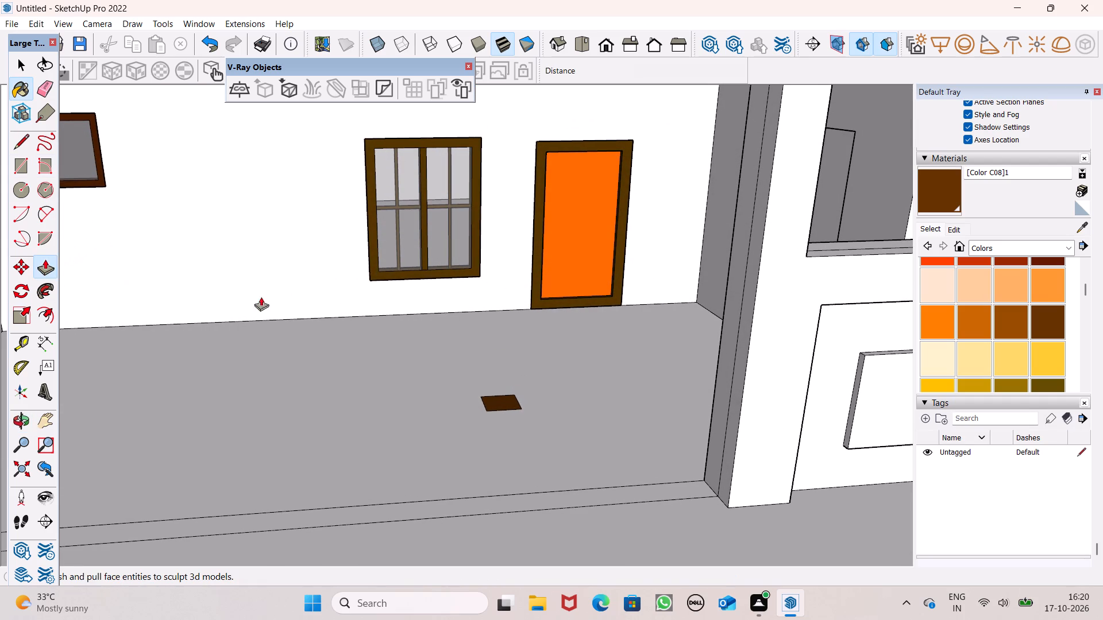
left_click_drag(502, 398, 460, 114)
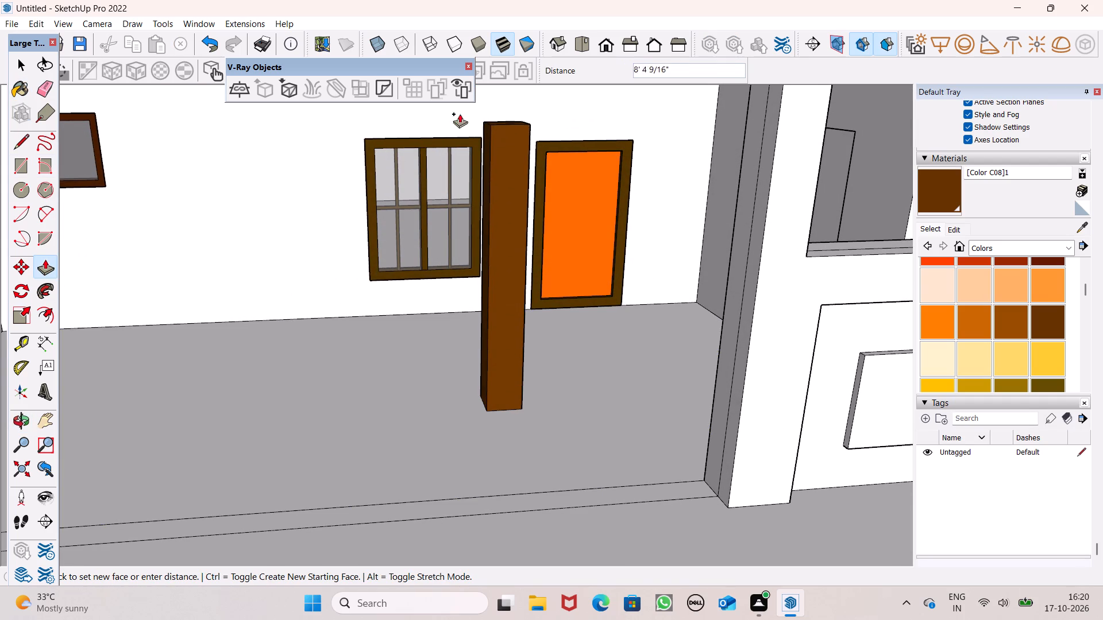
left_click_drag(460, 114, 459, 49)
Examine how the new column meets the porch ceiling and how it fits into the whole front elevation.
middle_click_drag(538, 265, 569, 211)
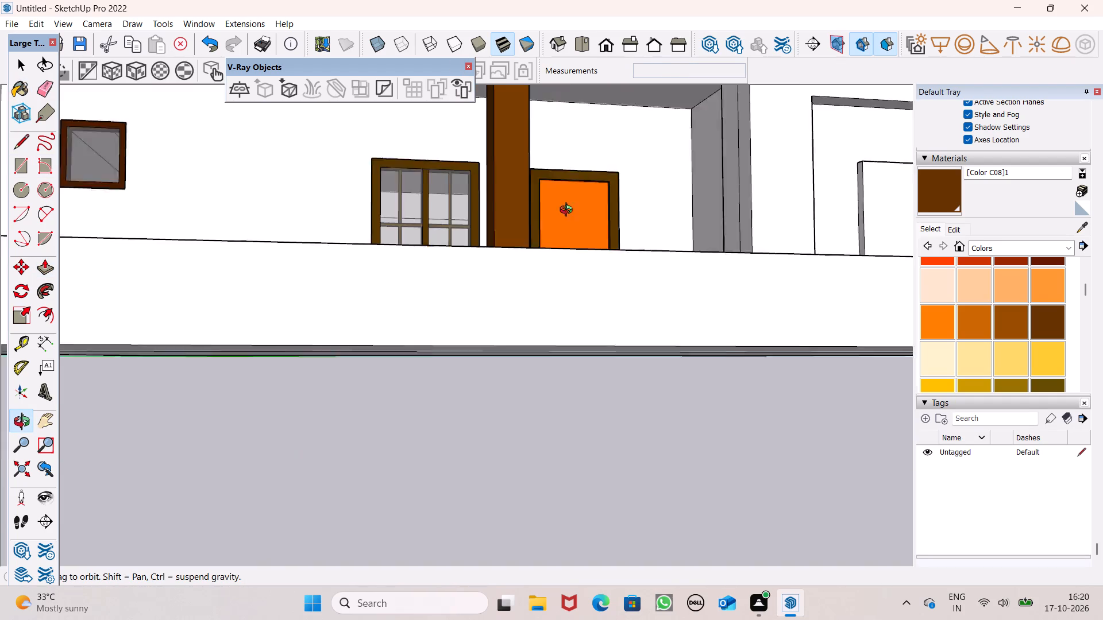
middle_click_drag(569, 211, 593, 234)
scroll(592, 313, "down", 10)
middle_click_drag(614, 321, 661, 223)
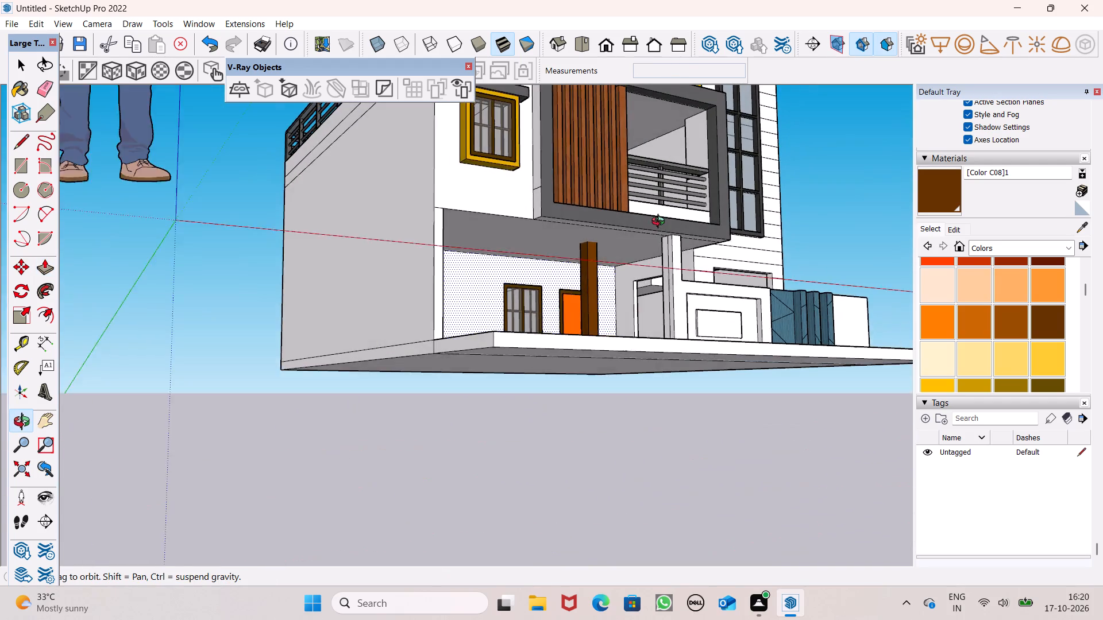
middle_click_drag(661, 223, 662, 219)
scroll(659, 218, "up", 1)
scroll(606, 257, "down", 4)
middle_click_drag(588, 285, 457, 324)
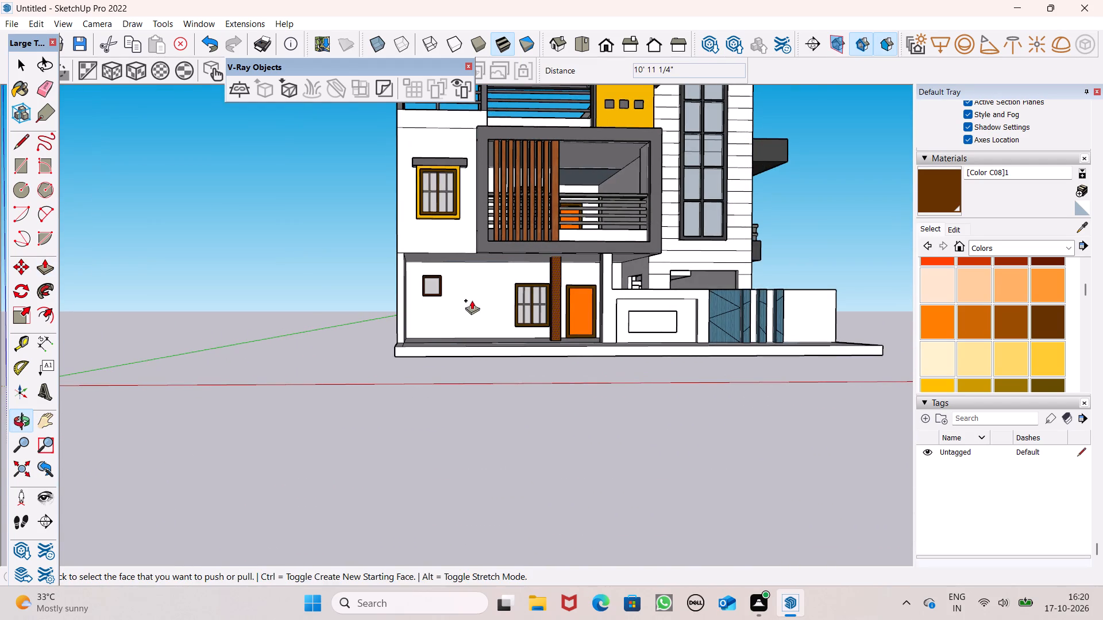
key("space")
scroll(308, 270, "down", 4)
middle_click_drag(361, 305, 310, 408)
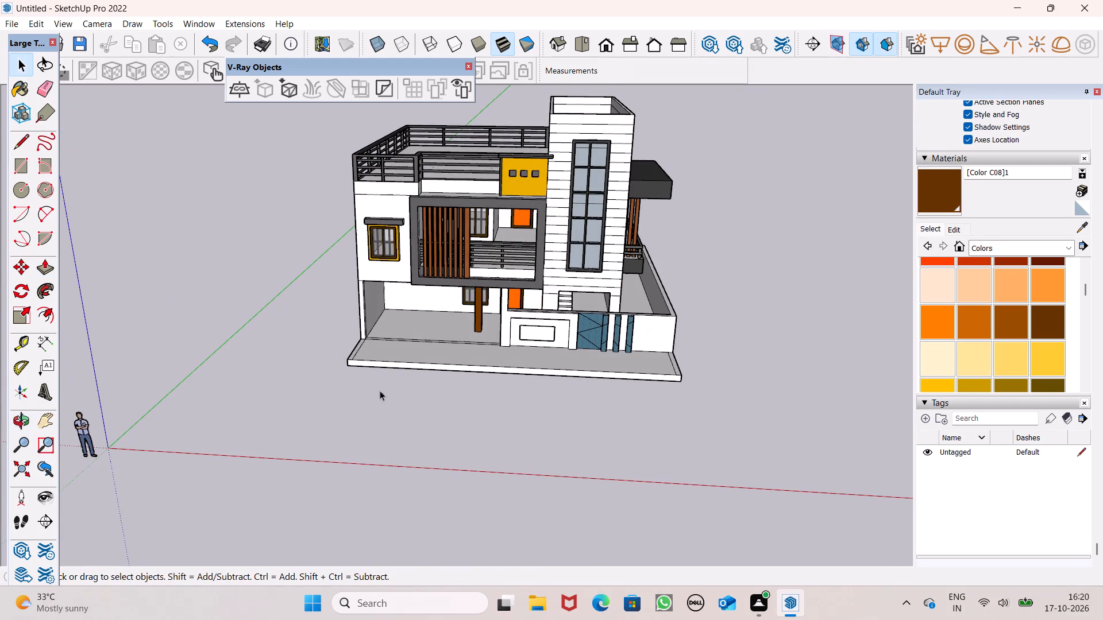
Edit the column's brown material, setting its red value to 84.
left_click(949, 230)
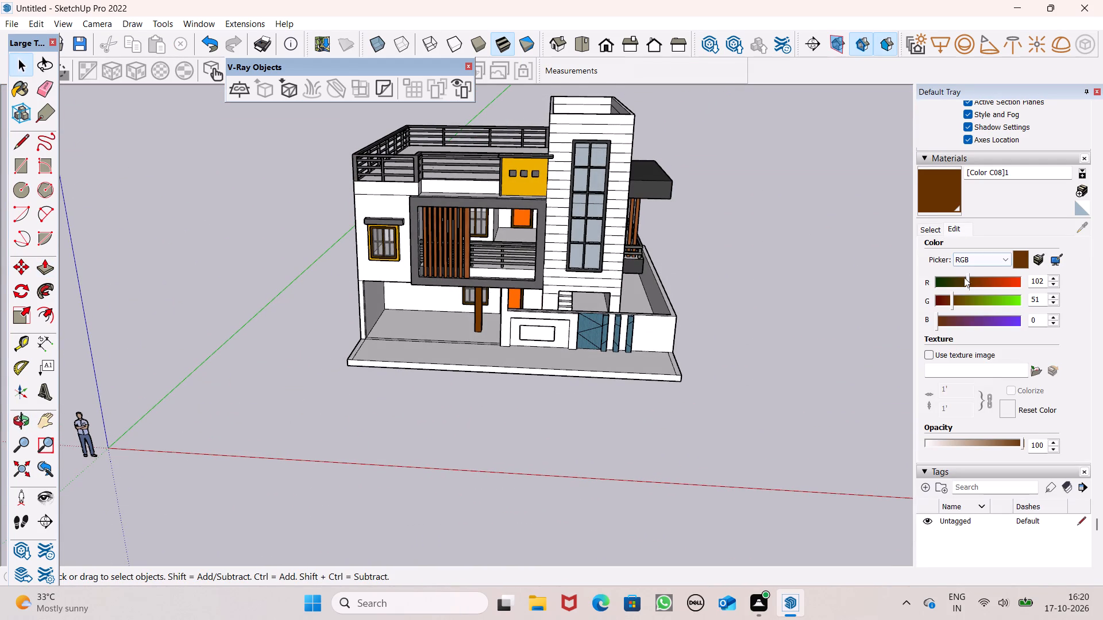
left_click(968, 284)
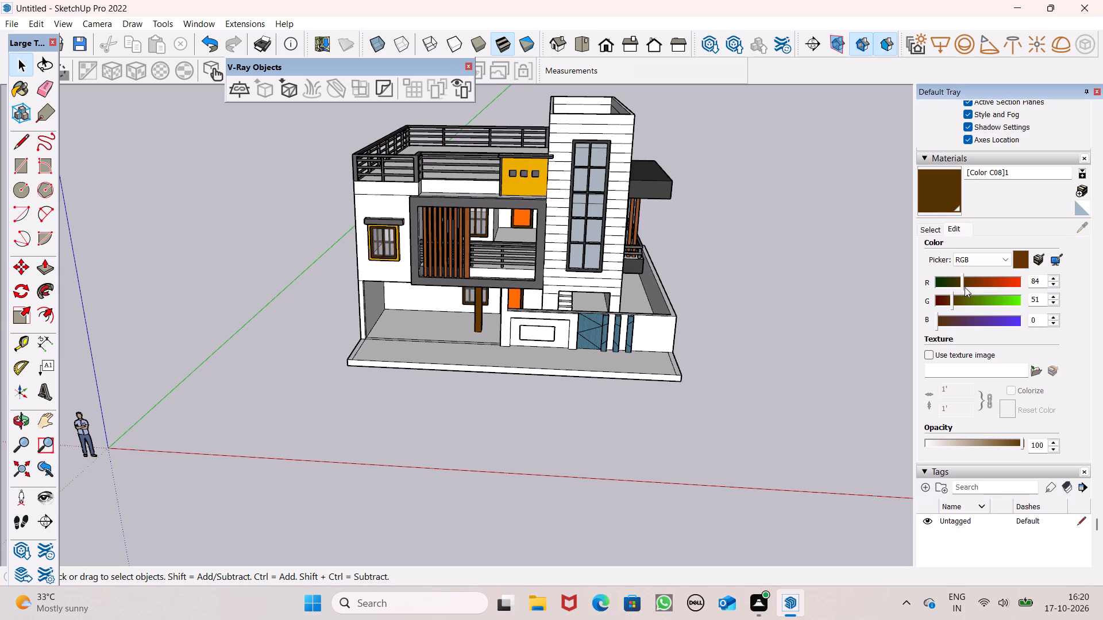
key("space")
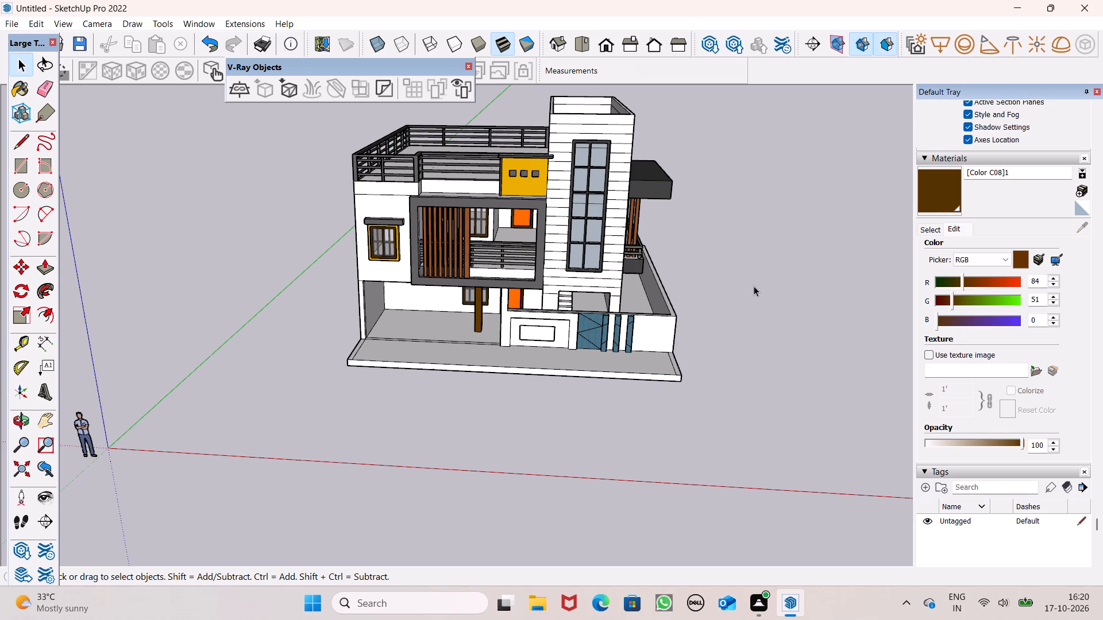
left_click(754, 286)
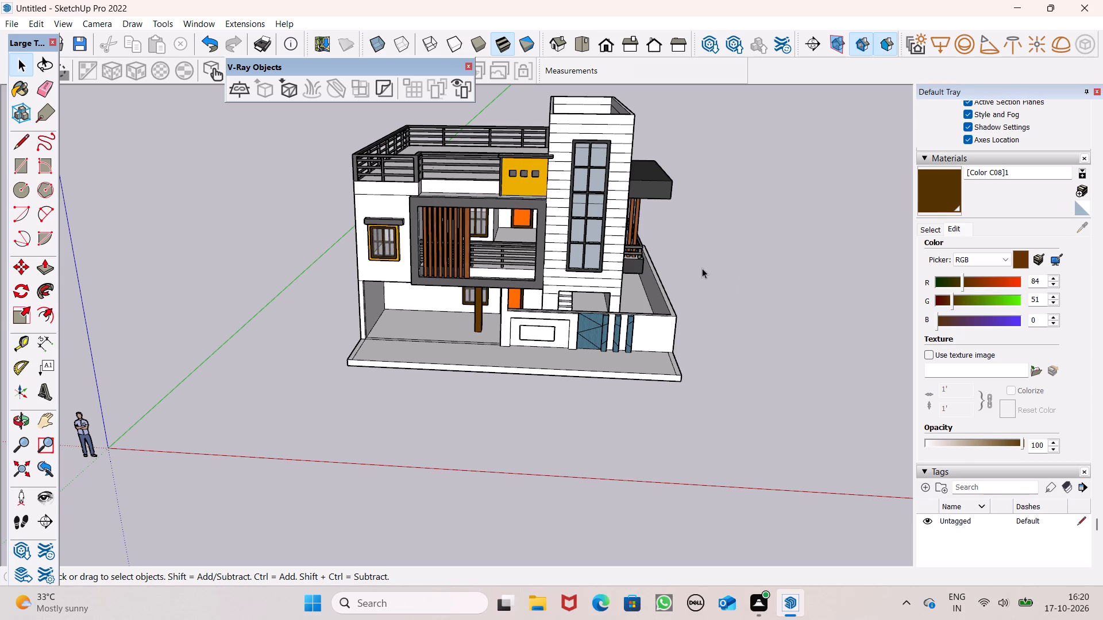
Draw an upright rectangle about 16' 3 9/16" by 13' 1 3/8" in the open space beside the house, facing the front.
scroll(610, 307, "down", 3)
middle_click_drag(597, 308, 577, 262)
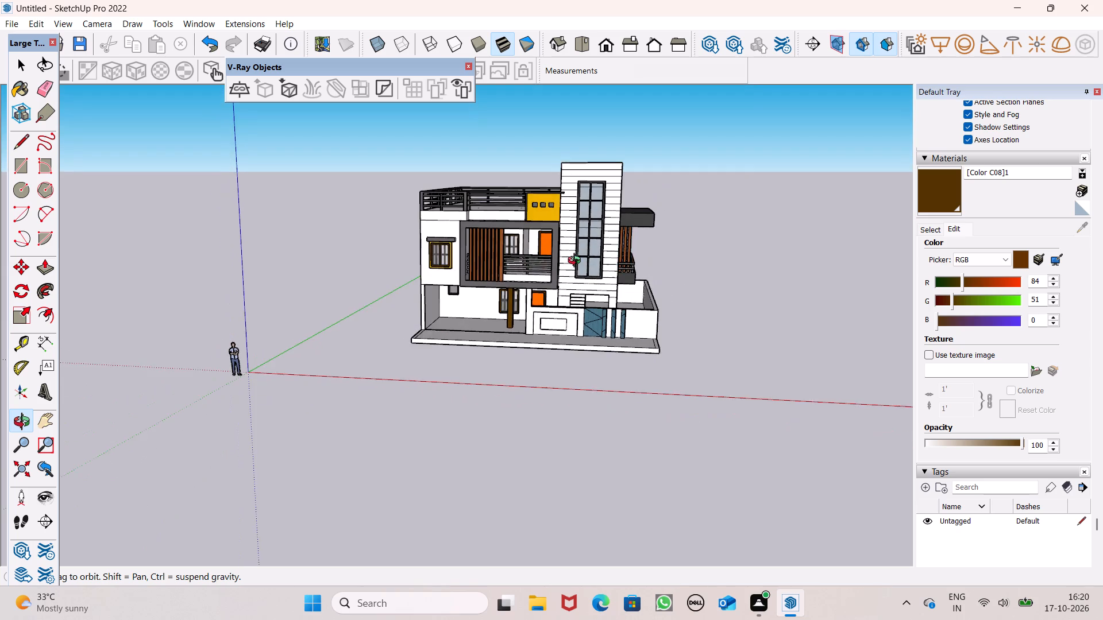
middle_click_drag(577, 262, 611, 248)
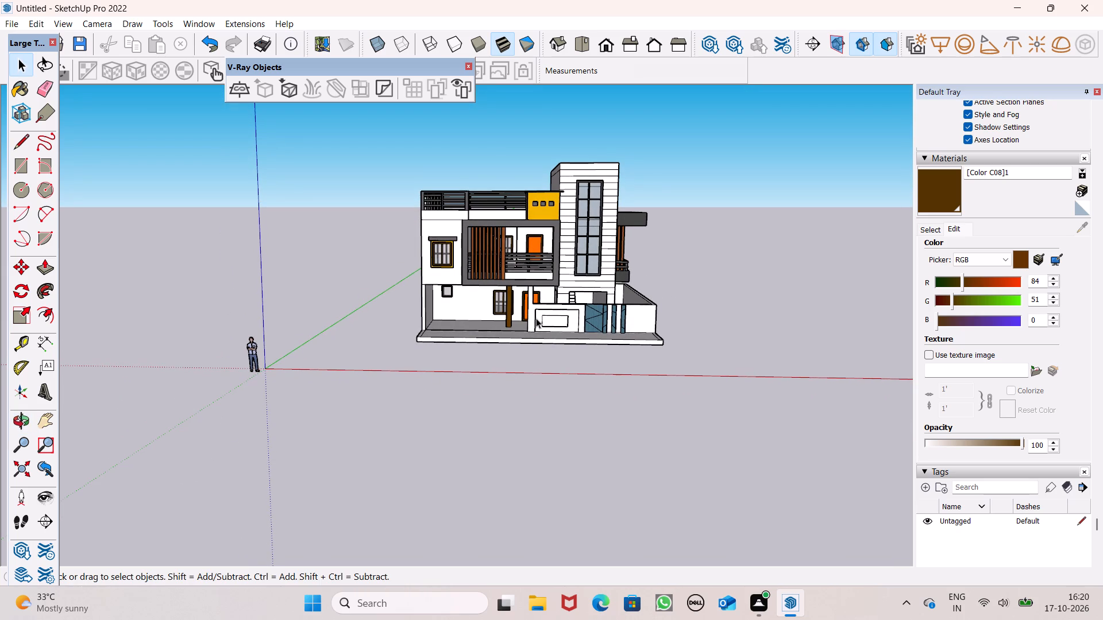
middle_click_drag(493, 334, 487, 363)
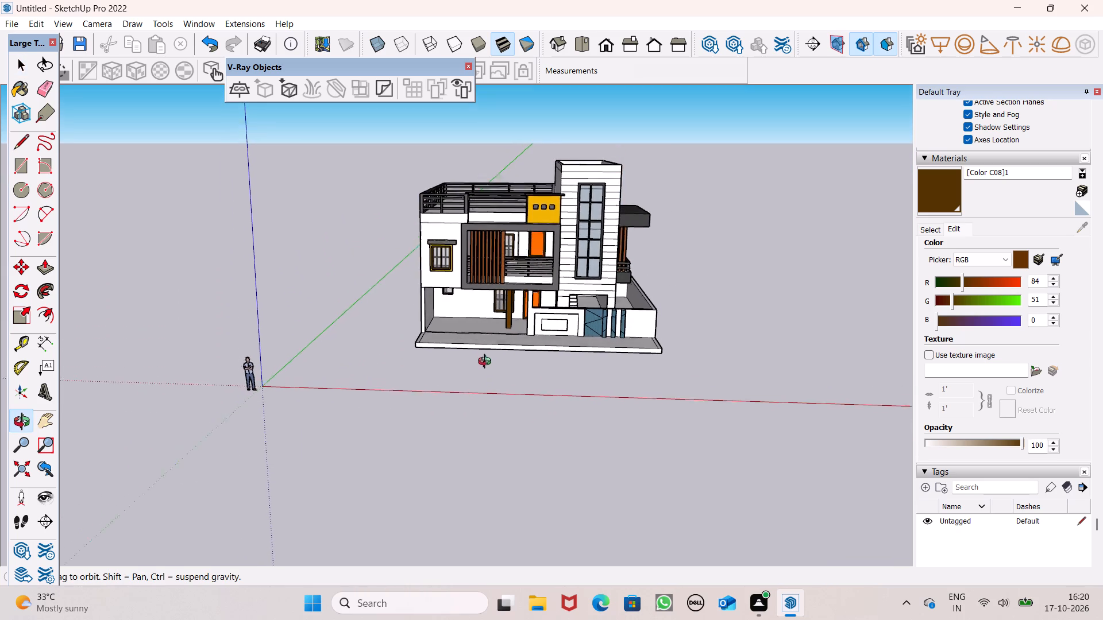
middle_click_drag(487, 363, 493, 416)
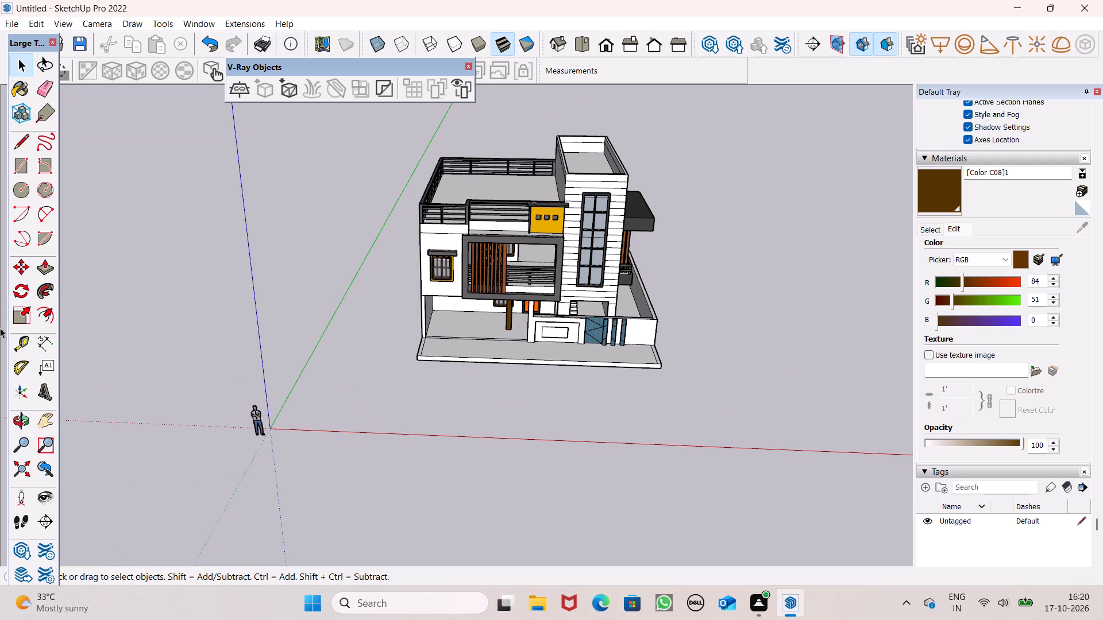
left_click(18, 165)
scroll(0, 241, "down", 3)
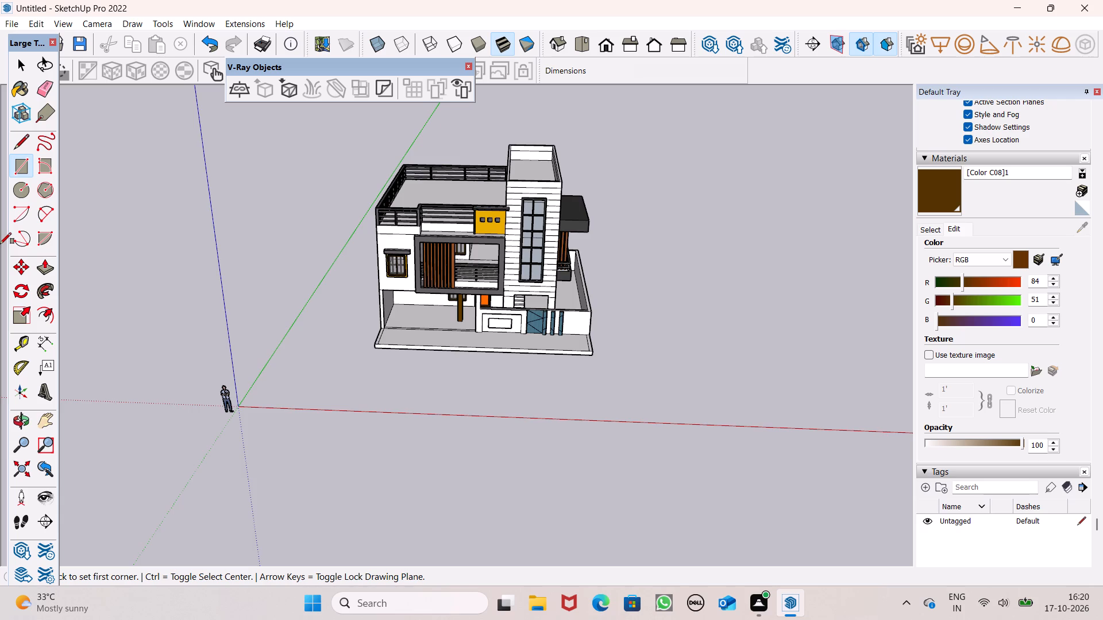
middle_click_drag(697, 364, 688, 305)
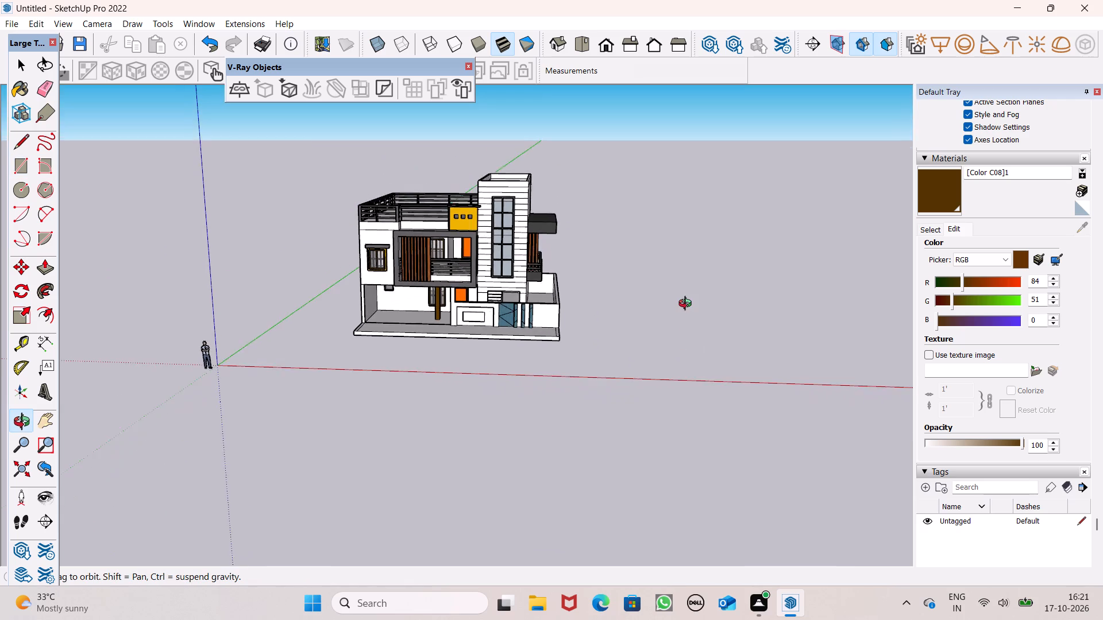
middle_click_drag(688, 305, 684, 292)
scroll(488, 297, "down", 2)
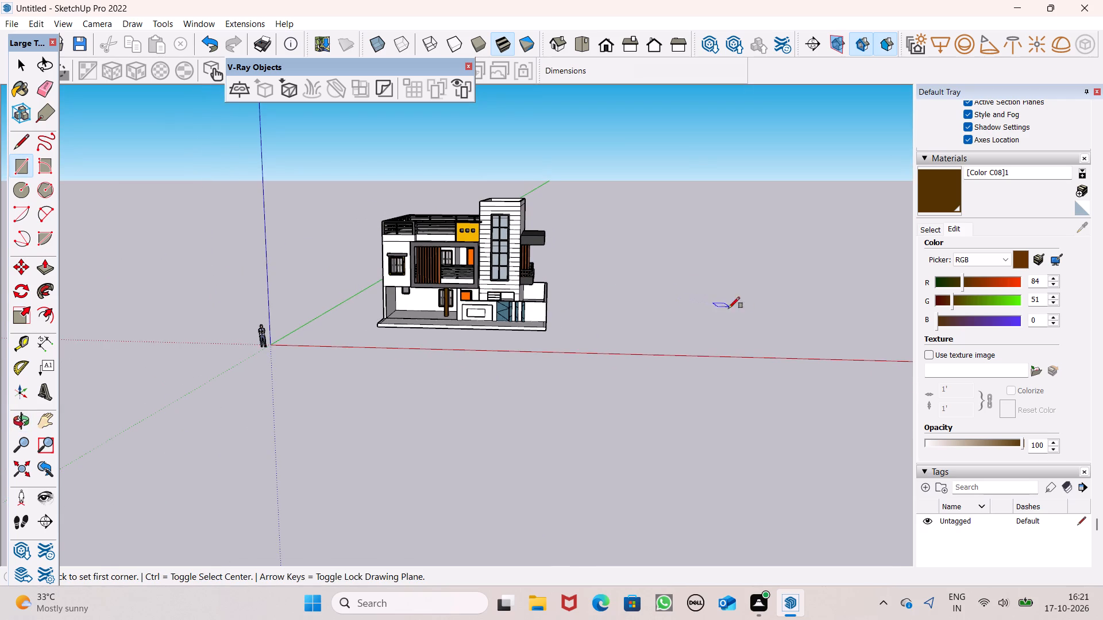
scroll(739, 309, "up", 5)
middle_click_drag(744, 325, 744, 289)
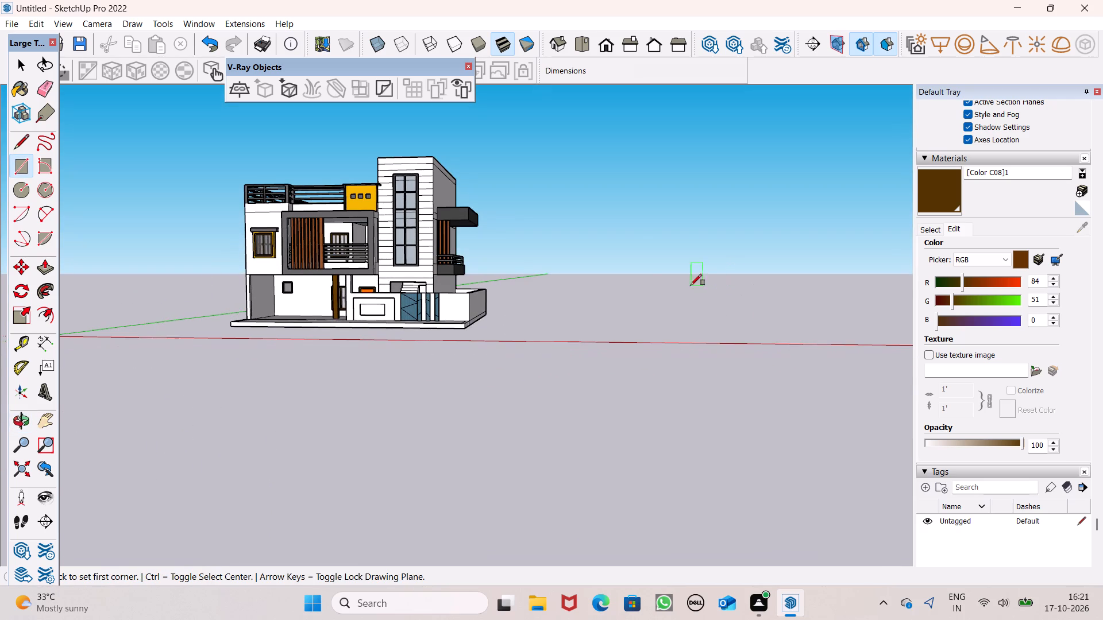
left_click(572, 232)
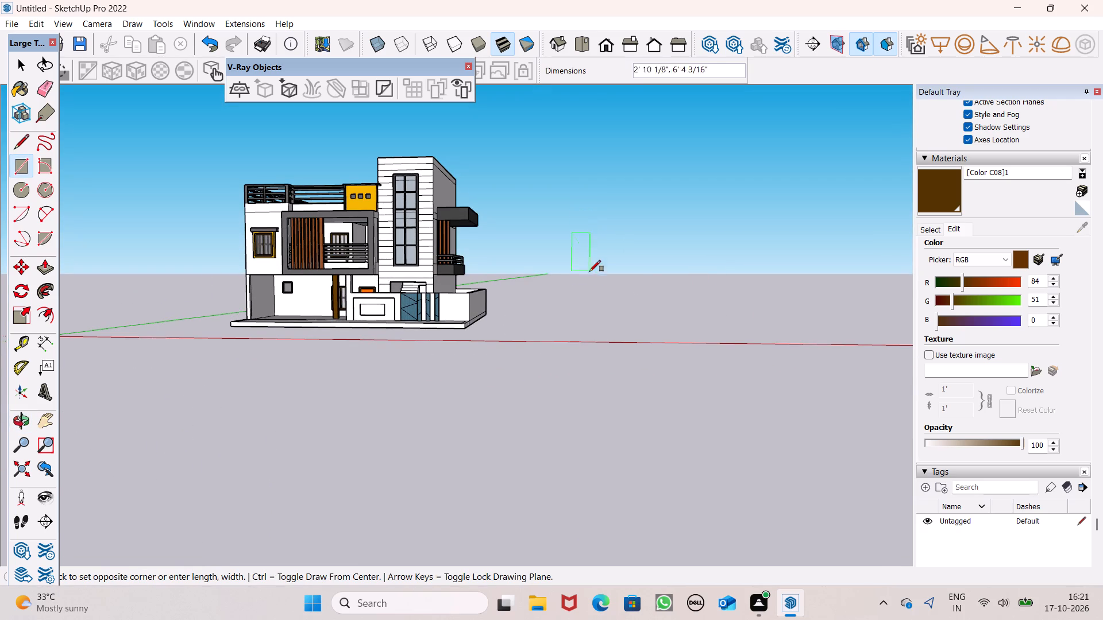
left_click(673, 313)
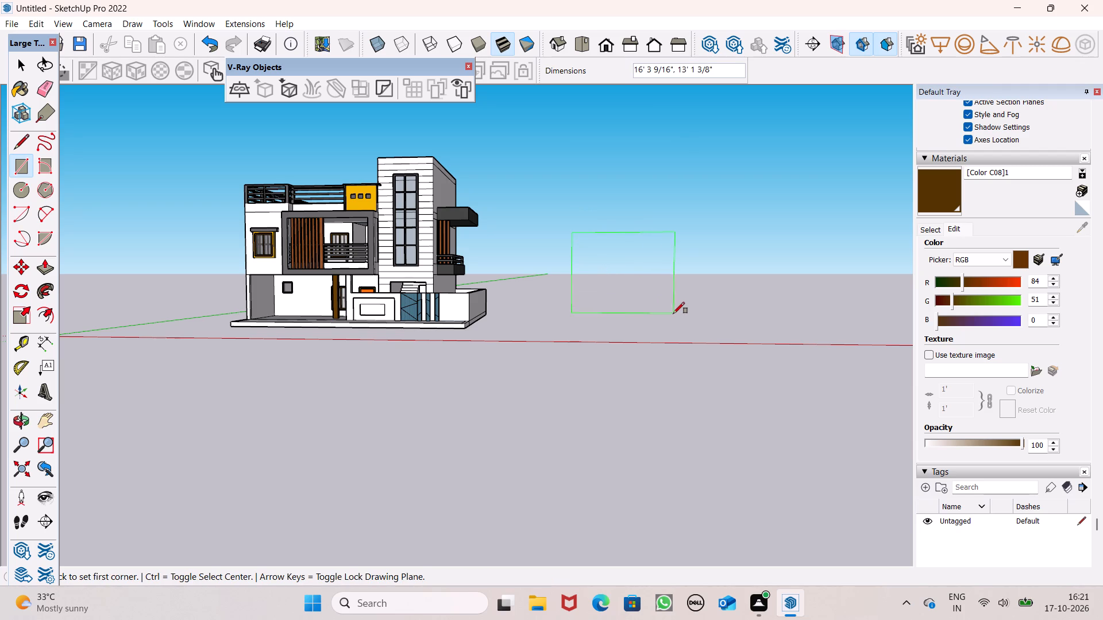
key("space")
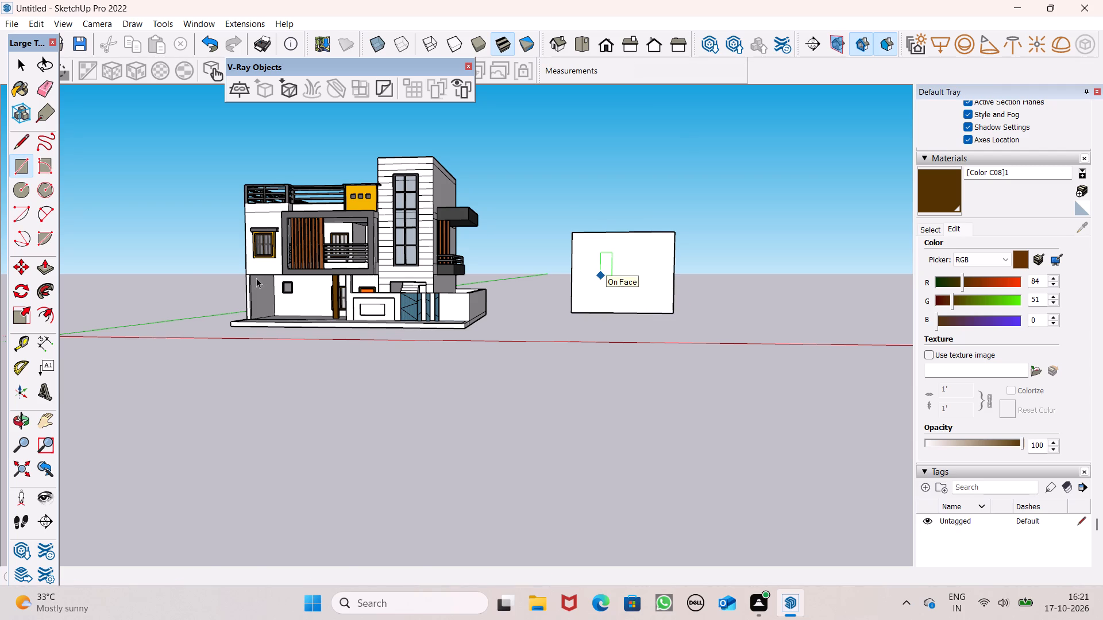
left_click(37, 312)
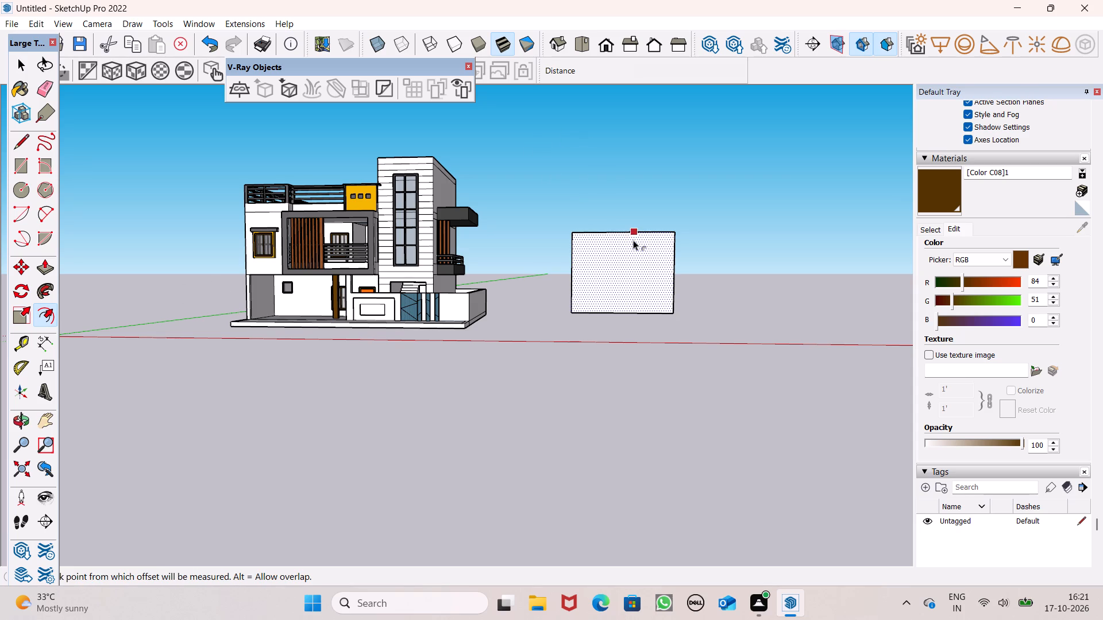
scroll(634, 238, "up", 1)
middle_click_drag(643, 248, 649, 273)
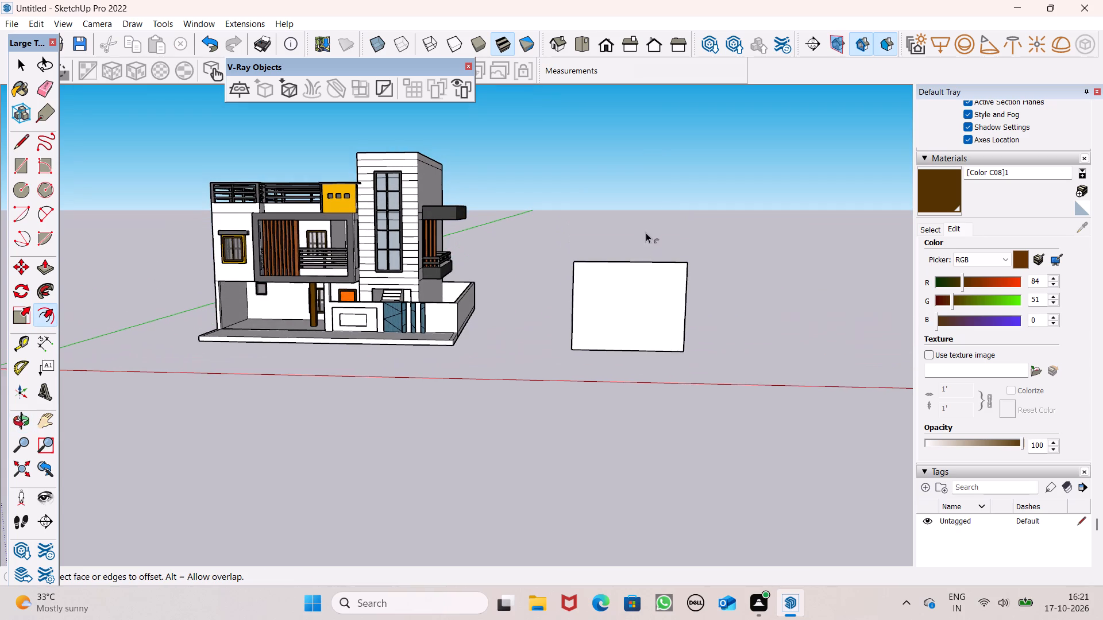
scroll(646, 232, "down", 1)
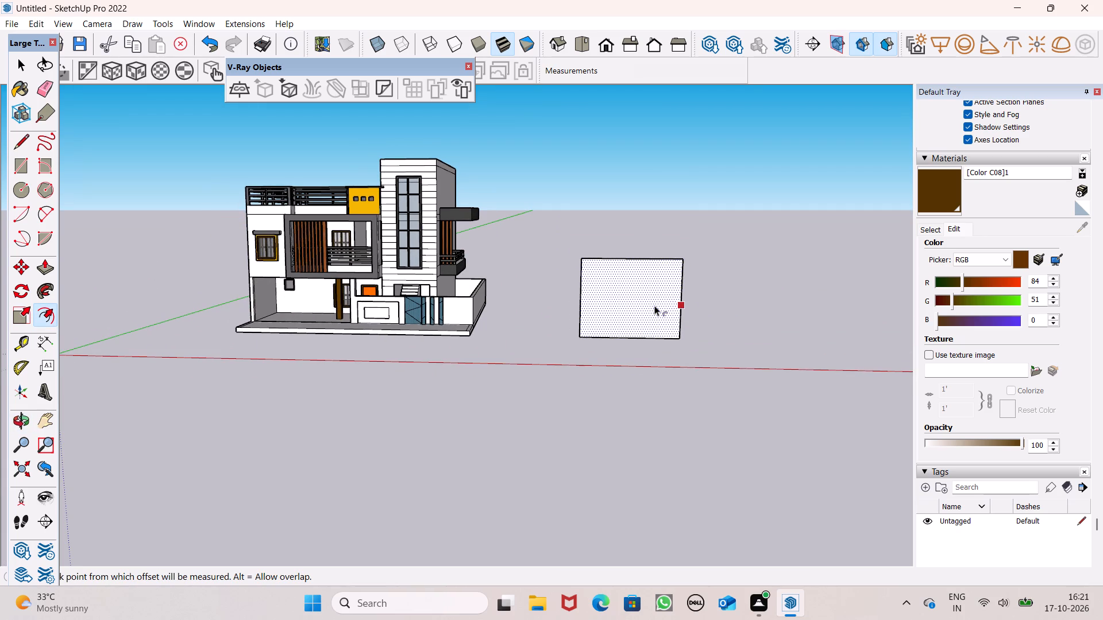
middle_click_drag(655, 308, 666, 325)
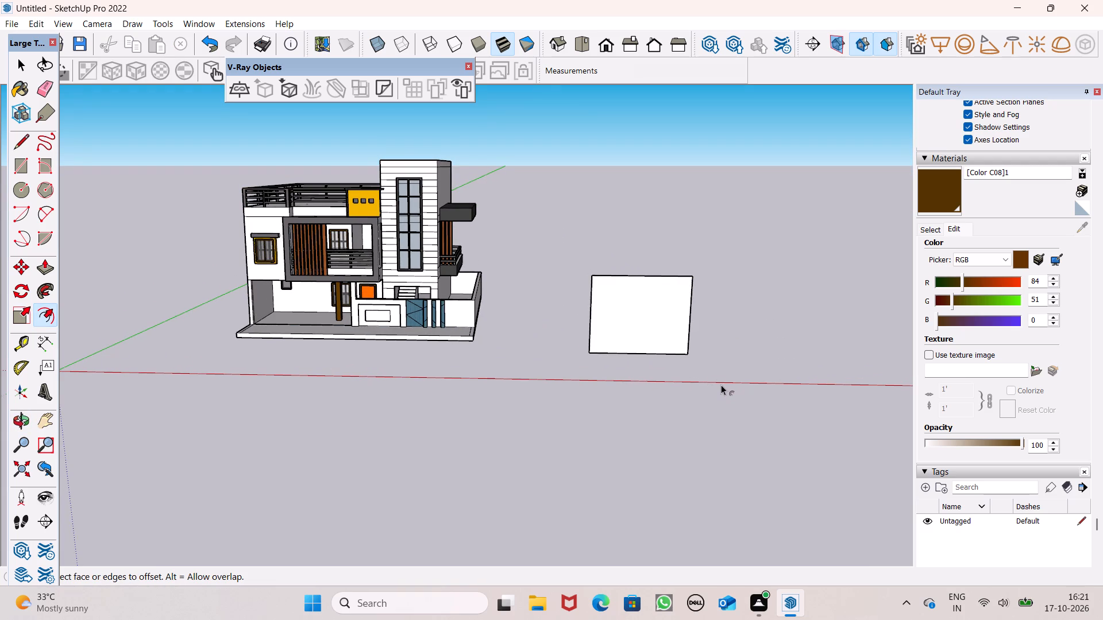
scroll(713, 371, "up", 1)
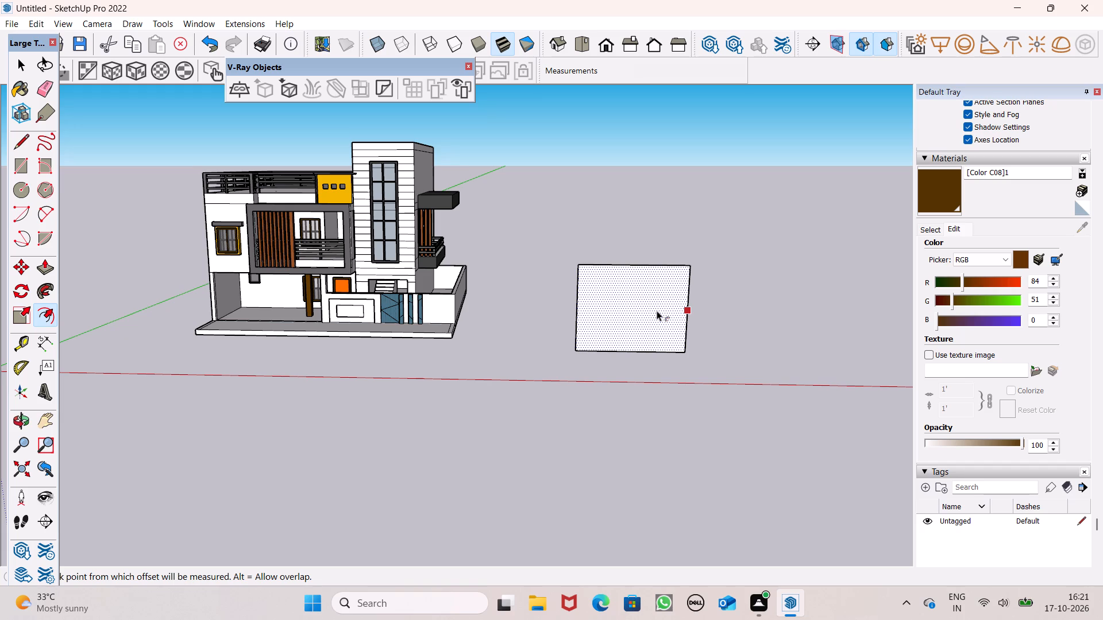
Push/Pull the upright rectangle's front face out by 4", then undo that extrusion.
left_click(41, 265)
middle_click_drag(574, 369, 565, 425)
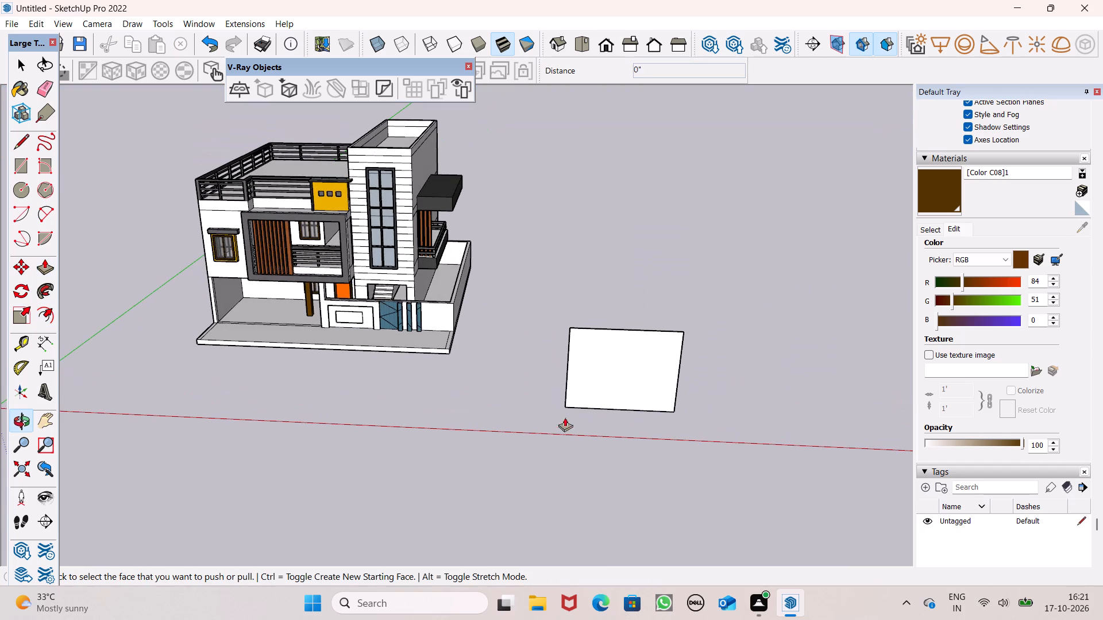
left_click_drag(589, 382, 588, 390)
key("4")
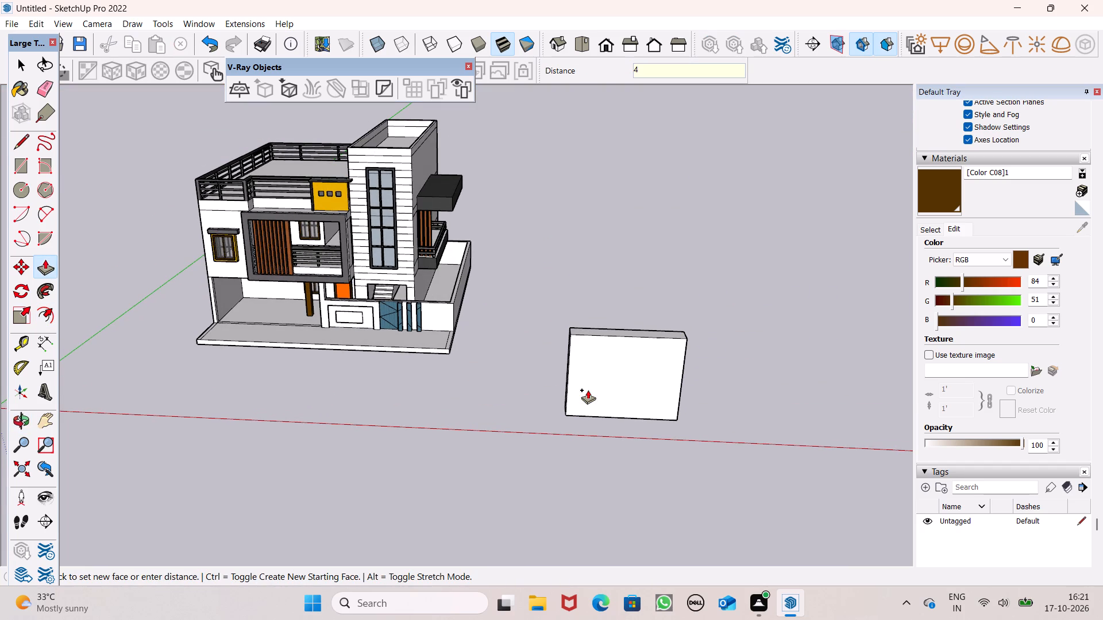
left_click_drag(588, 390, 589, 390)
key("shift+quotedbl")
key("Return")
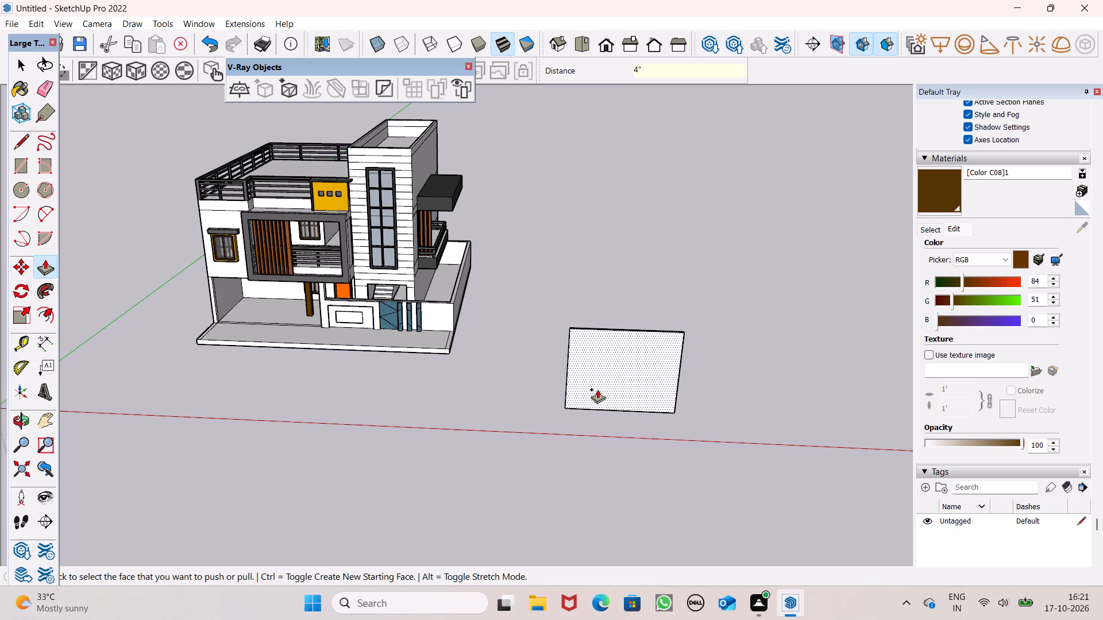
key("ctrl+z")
Push/Pull the upright rectangle's front face out by 6" to form a thin panel.
left_click_drag(599, 381, 599, 389)
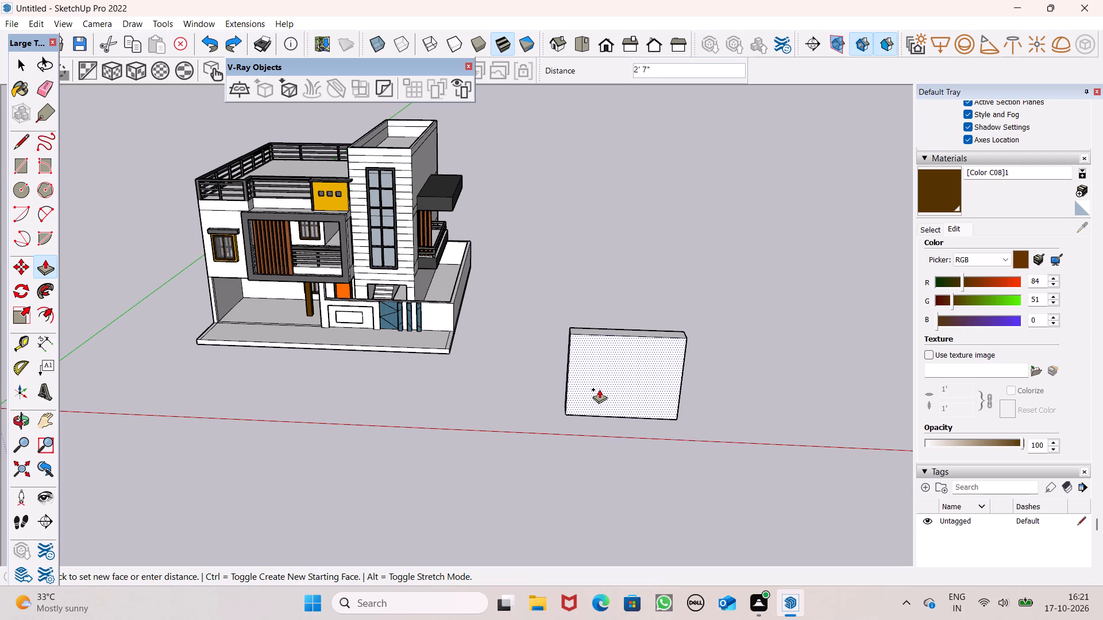
left_click_drag(599, 389, 601, 389)
key("6")
key("shift+quotedbl")
key("Return")
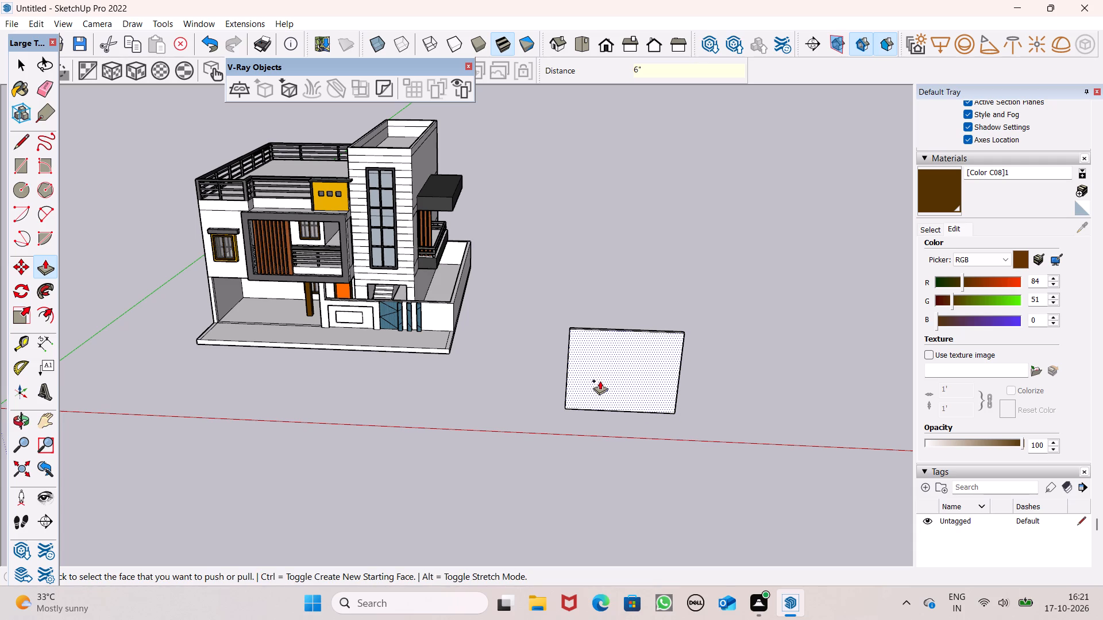
key("space")
Offset the outline of the panel's front face inward to mark a narrow border all around.
scroll(667, 440, "up", 1)
middle_click_drag(669, 439, 667, 420)
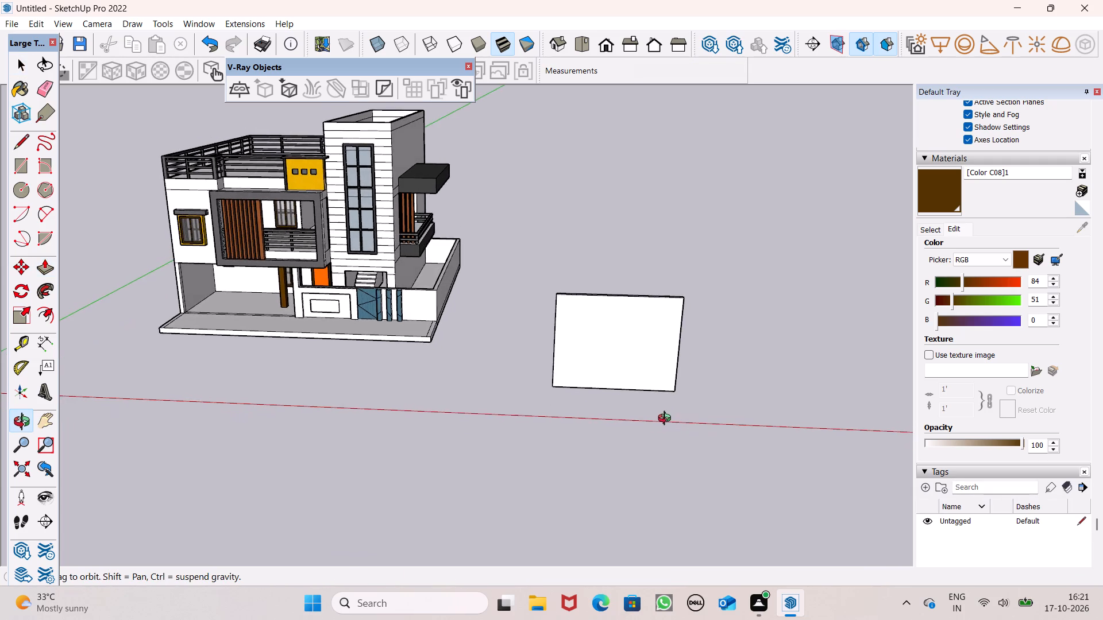
middle_click_drag(667, 420, 646, 394)
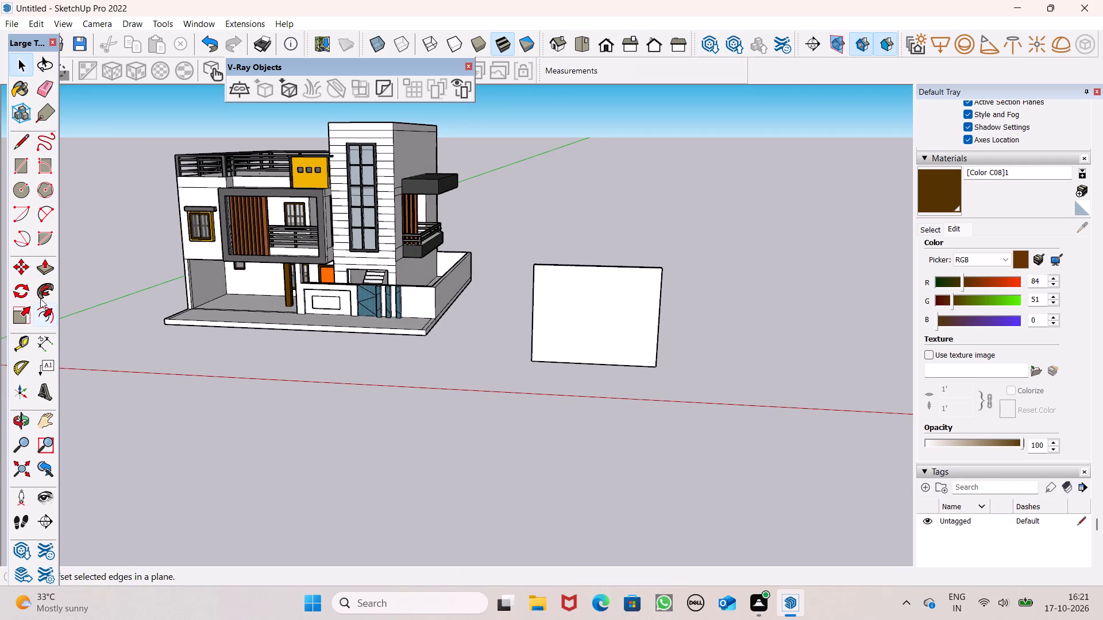
left_click(41, 320)
scroll(520, 325, "up", 4)
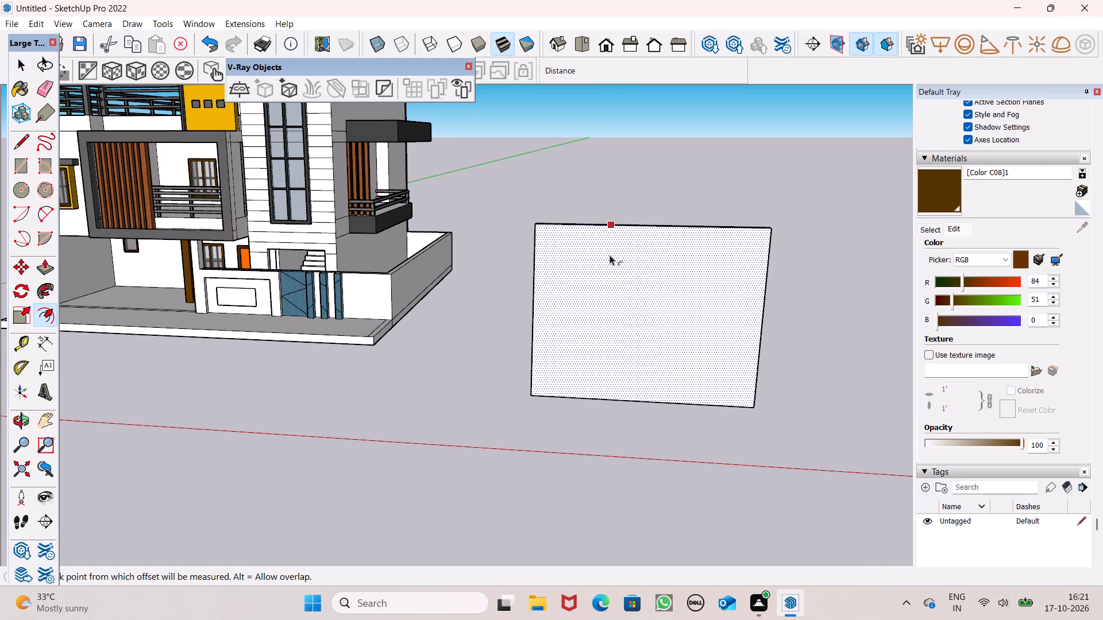
left_click_drag(622, 258, 623, 247)
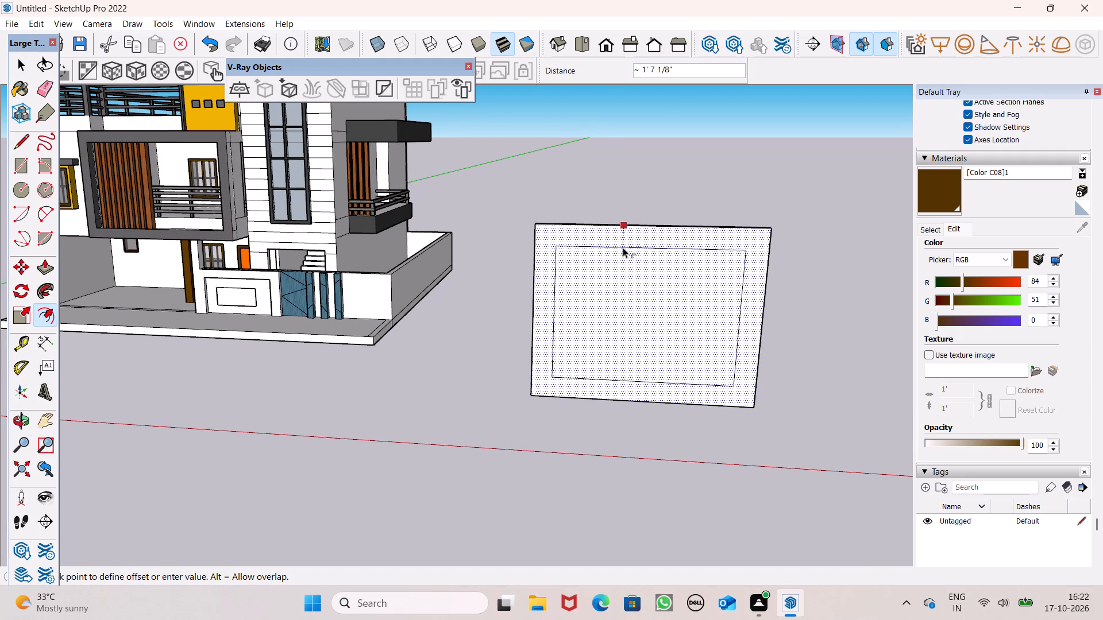
left_click_drag(623, 247, 622, 244)
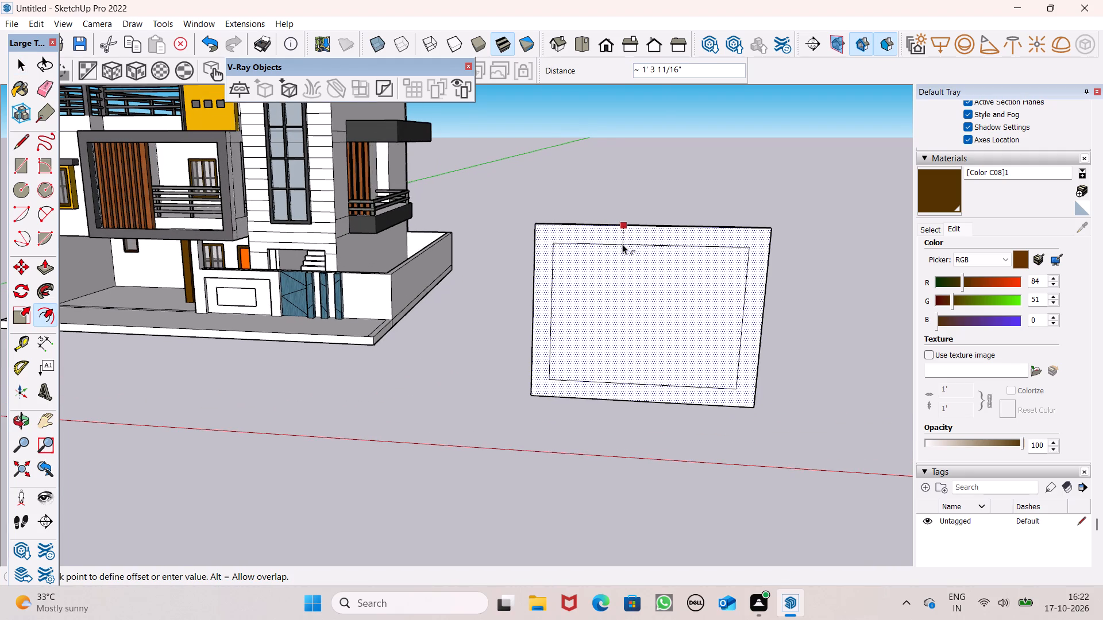
left_click_drag(622, 244, 621, 236)
key("space")
left_click(580, 182)
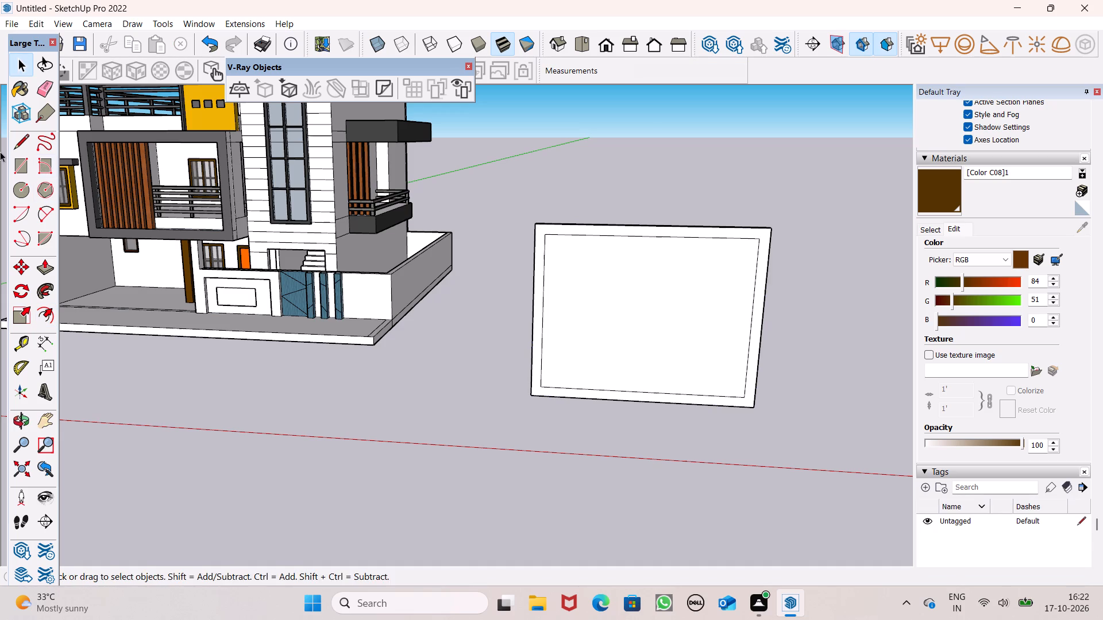
Draw a vertical strip about 5 3/4" wide and 11' 7 13/16" tall near the middle of the panel, spanning the inner outline's height.
left_click(23, 161)
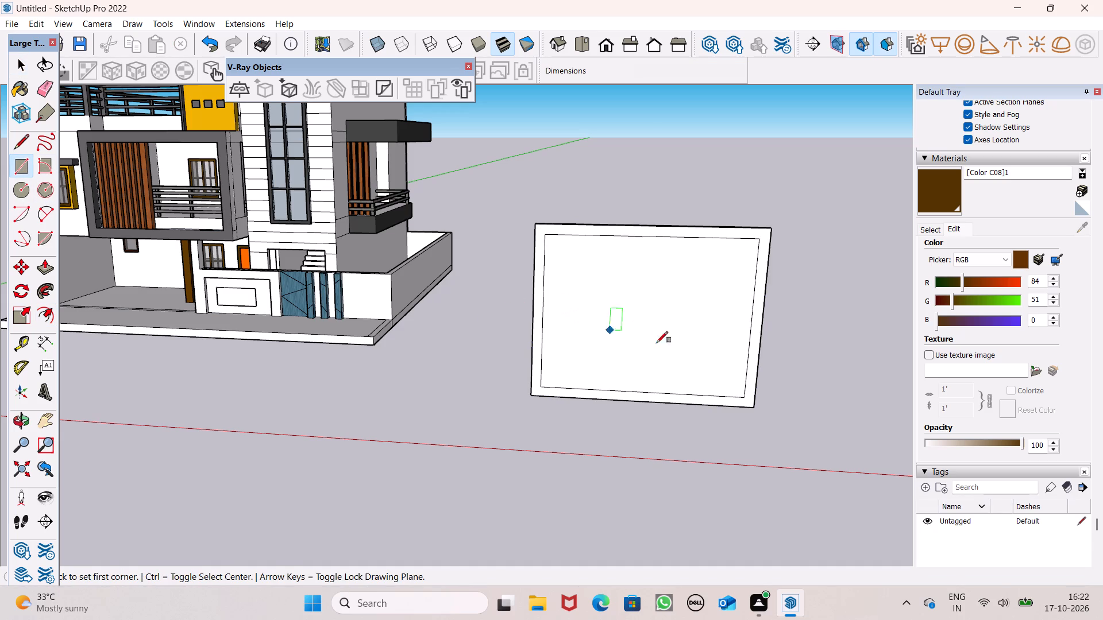
middle_click_drag(674, 383, 694, 393)
scroll(762, 328, "up", 1)
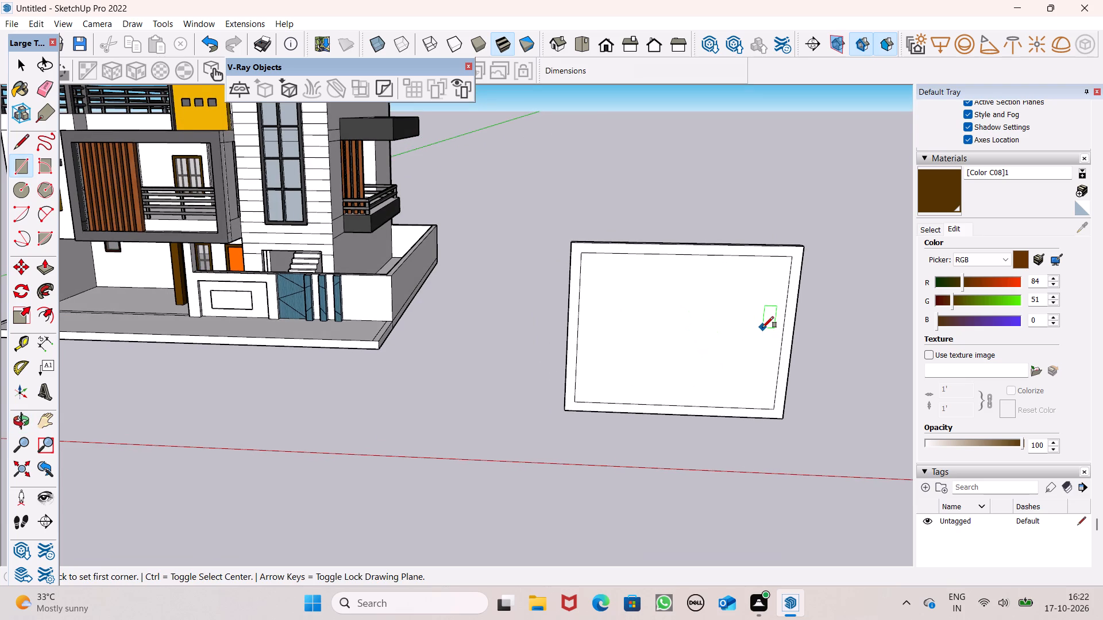
scroll(762, 328, "up", 2)
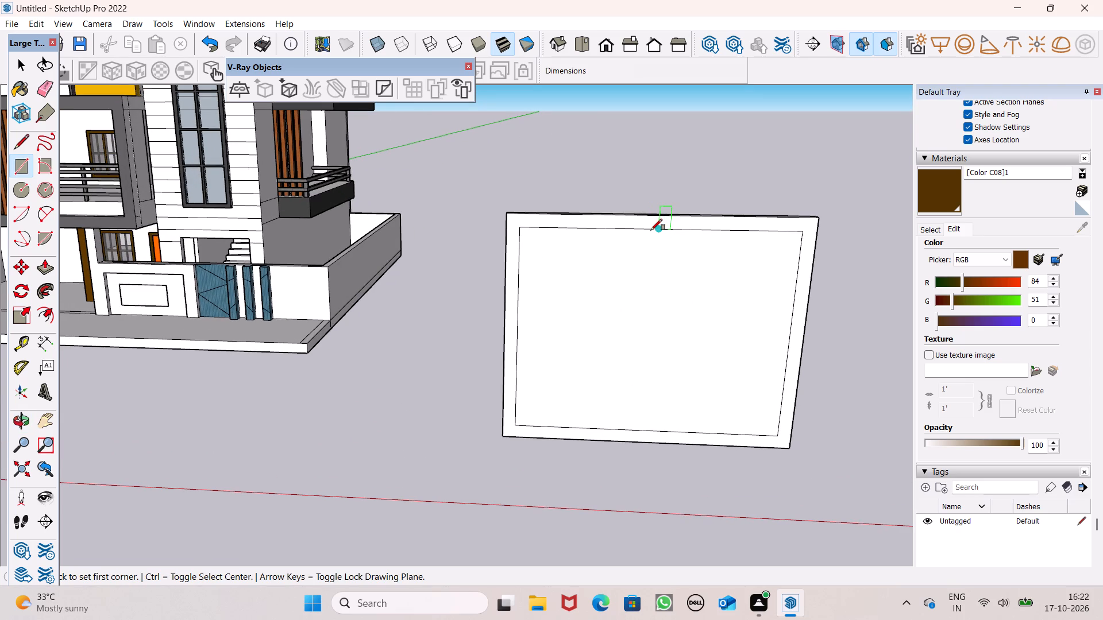
middle_click_drag(672, 256, 662, 250)
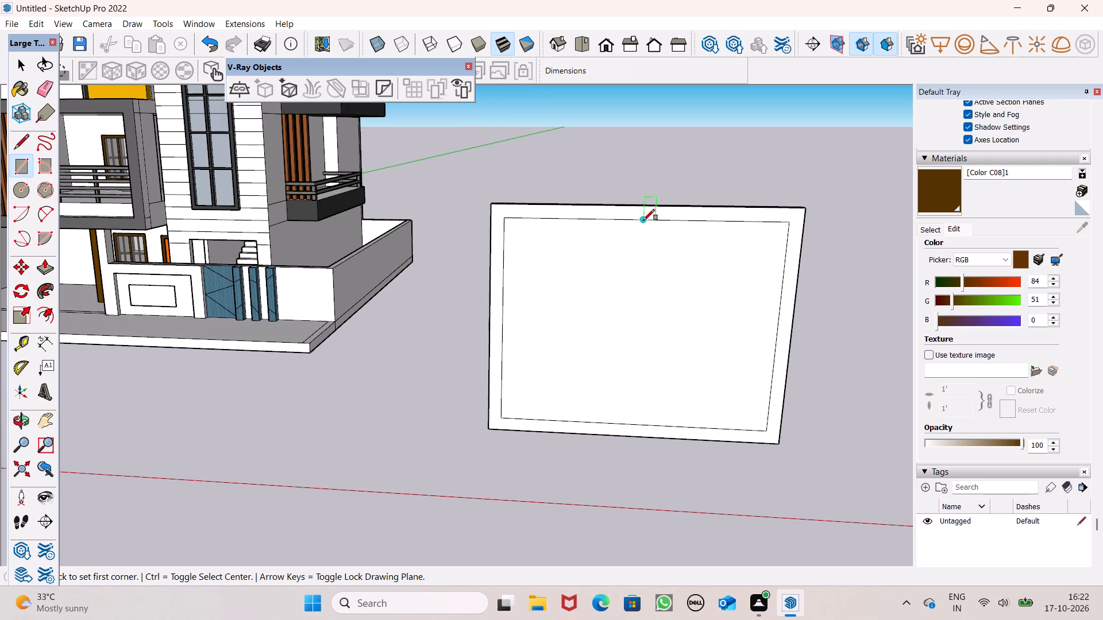
left_click(634, 219)
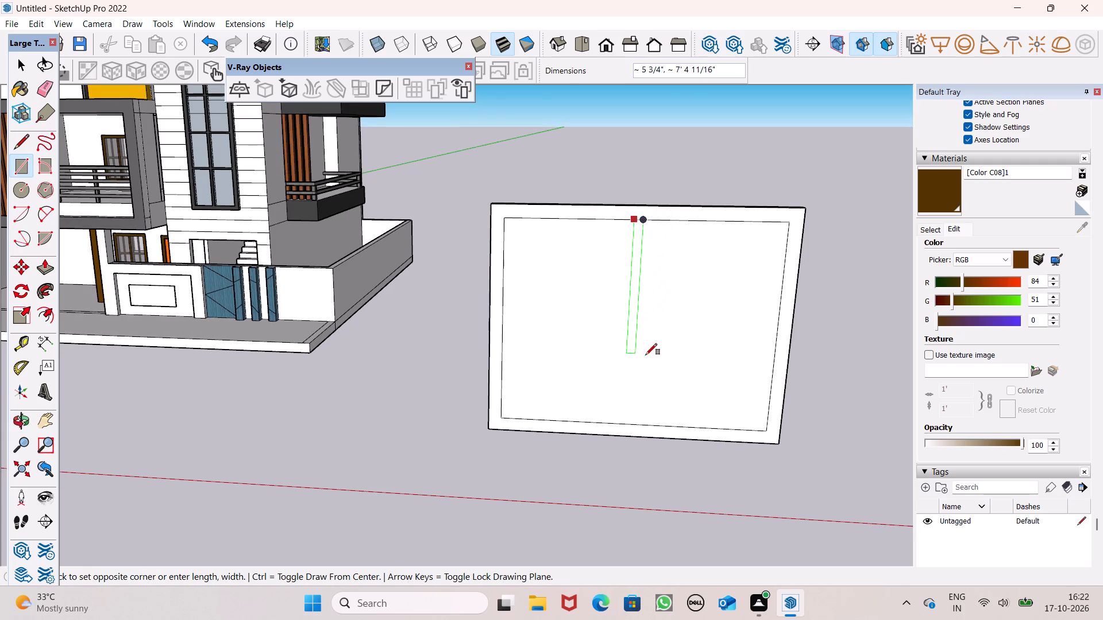
scroll(643, 419, "up", 1)
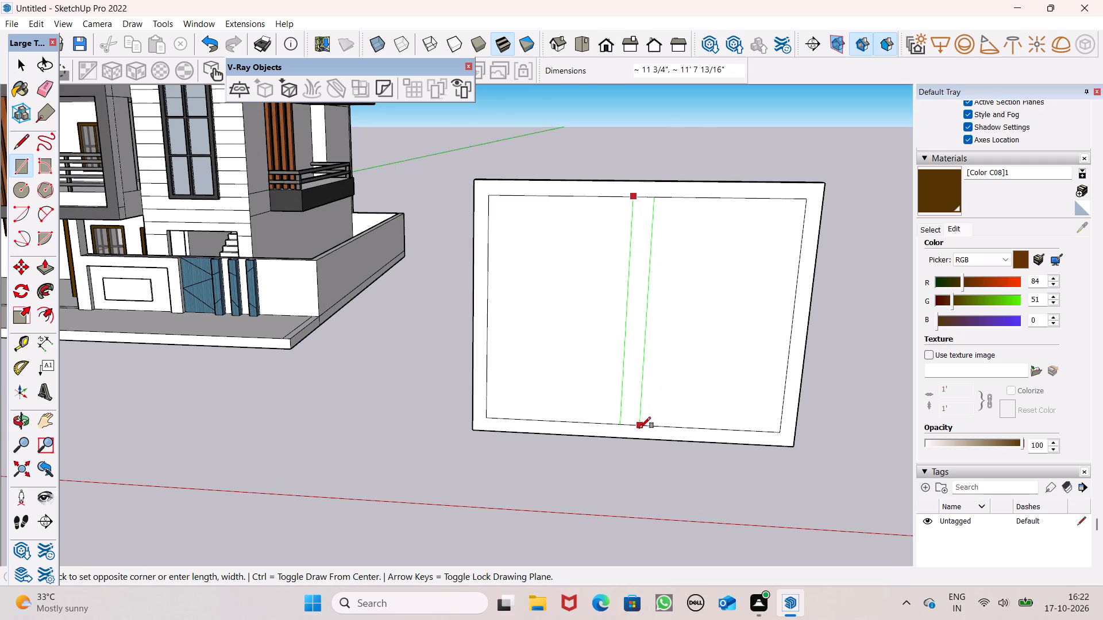
left_click(629, 424)
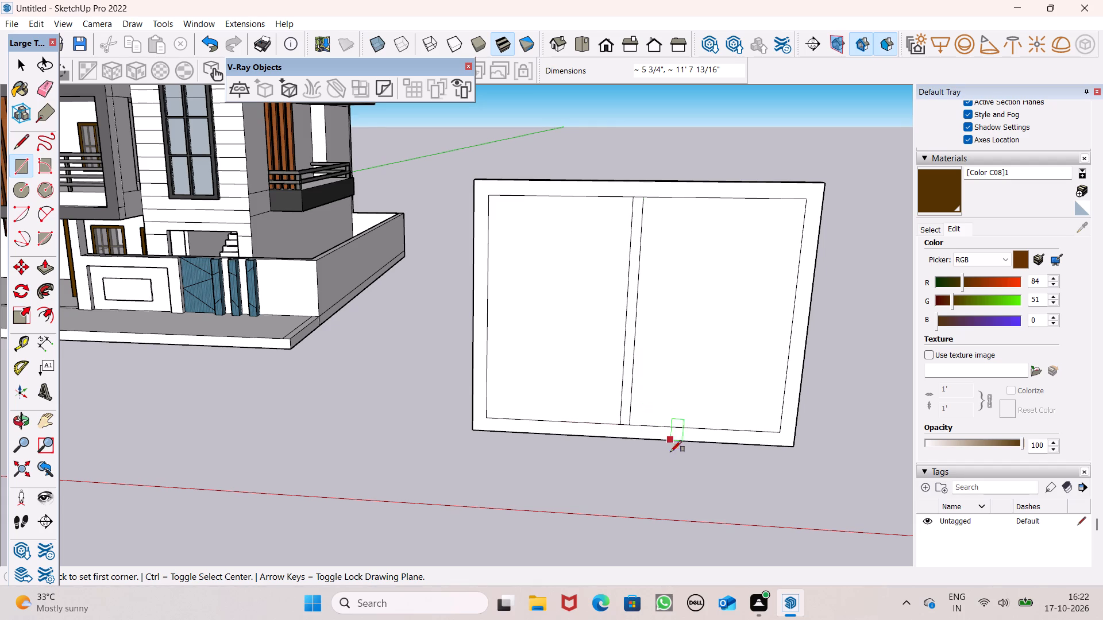
key("space")
scroll(673, 475, "down", 1)
middle_click(663, 482)
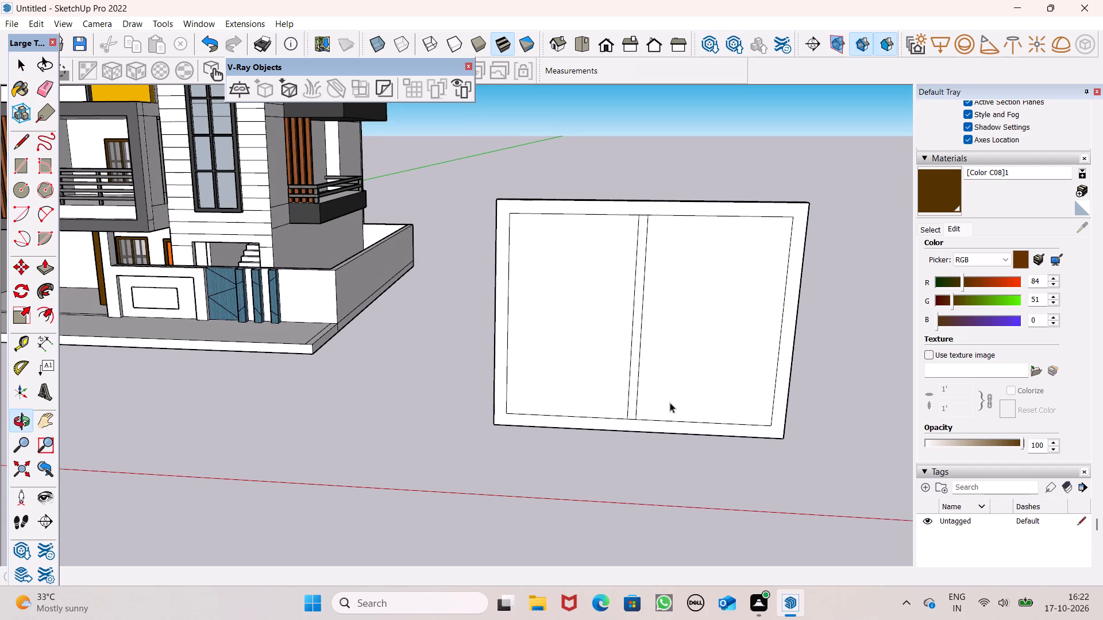
Move the central divider strip slightly sideways along the inner outline of the panel's front face.
scroll(669, 399, "up", 3)
double_click(623, 418)
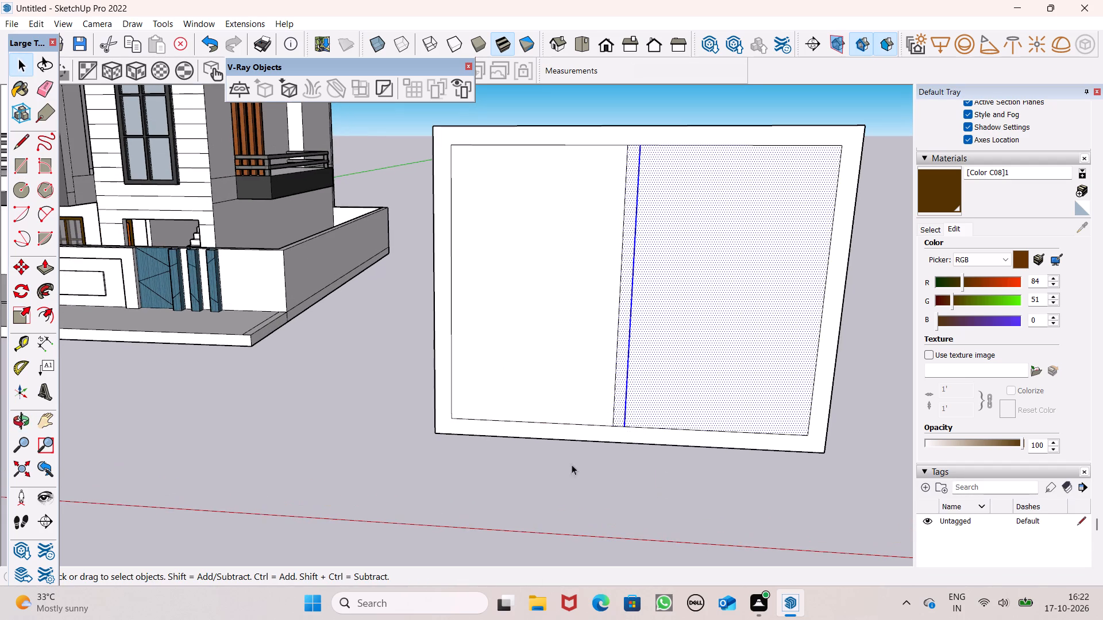
left_click_drag(568, 498, 569, 485)
double_click(618, 413)
scroll(608, 426, "down", 1)
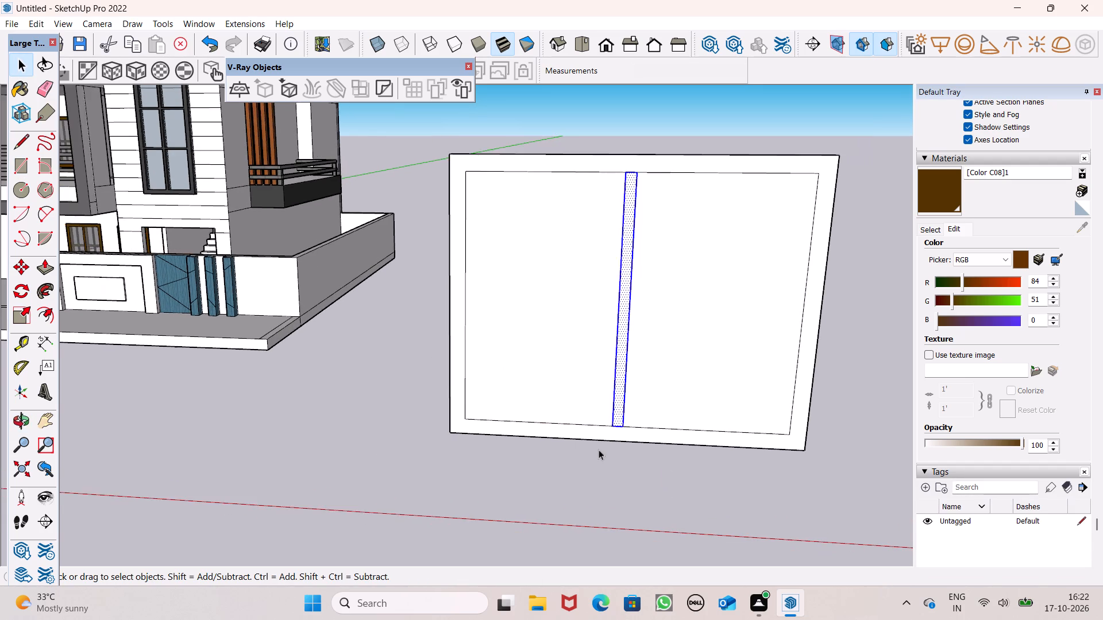
middle_click_drag(600, 472, 610, 528)
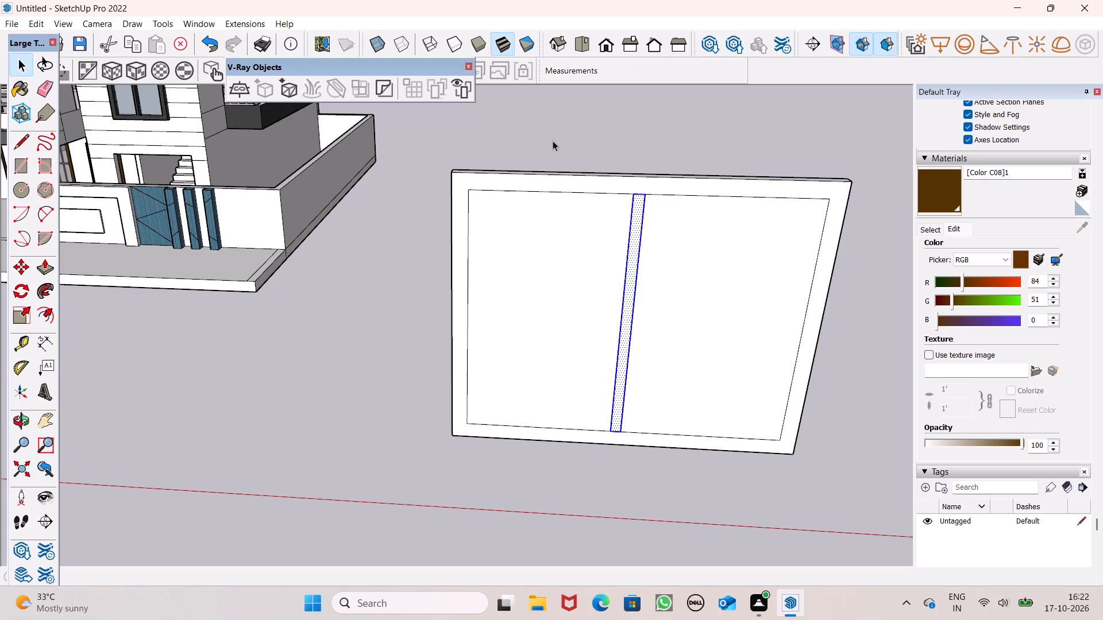
key("m")
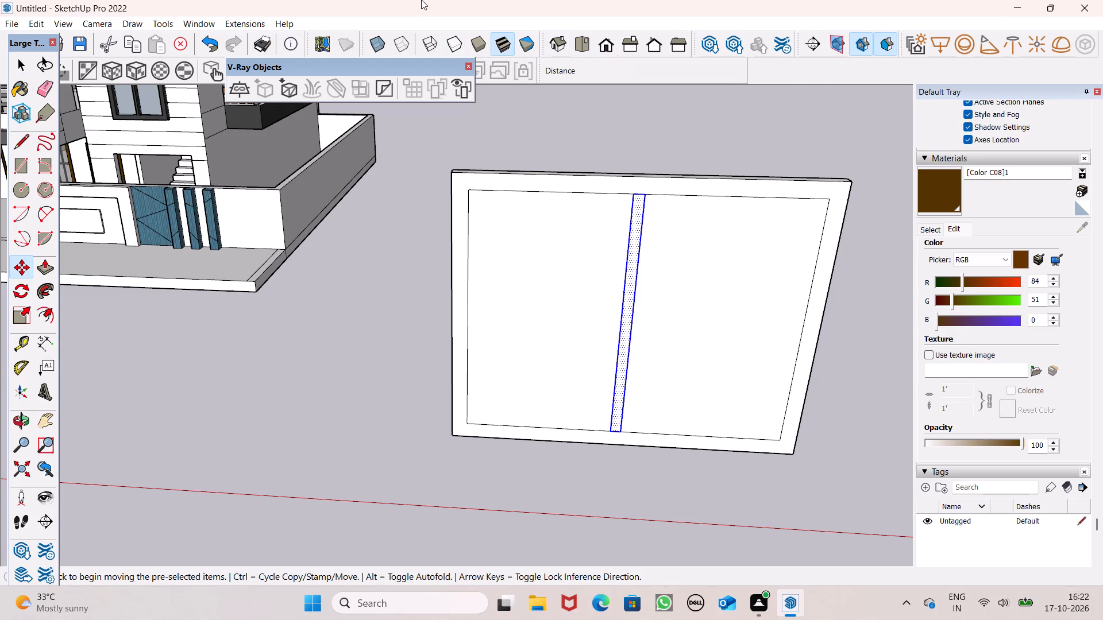
key("Return")
scroll(772, 344, "up", 1)
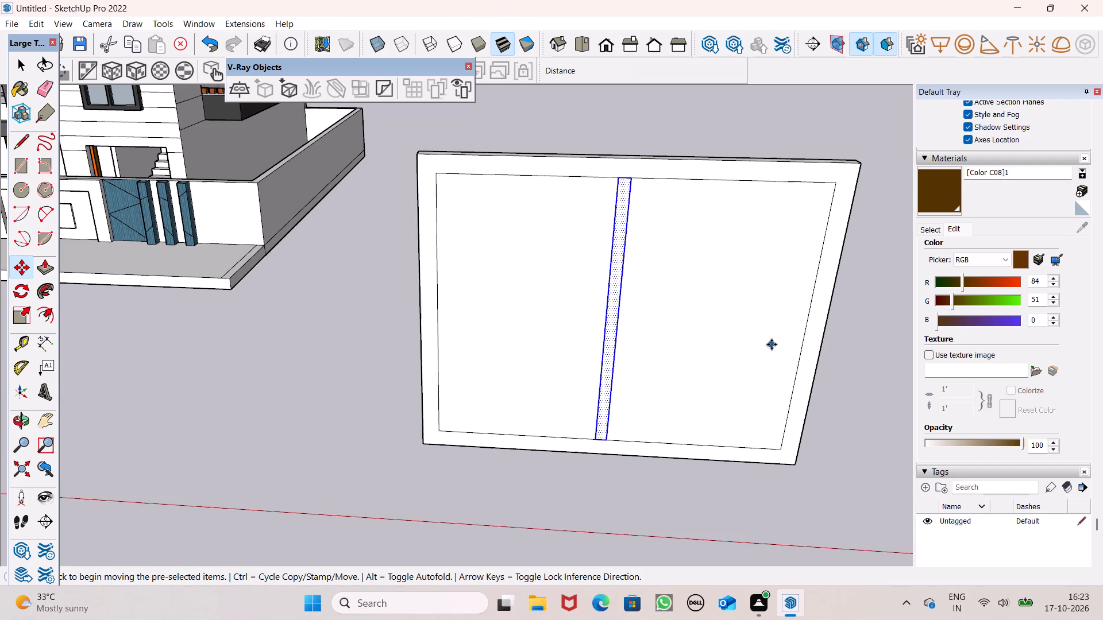
scroll(772, 344, "up", 3)
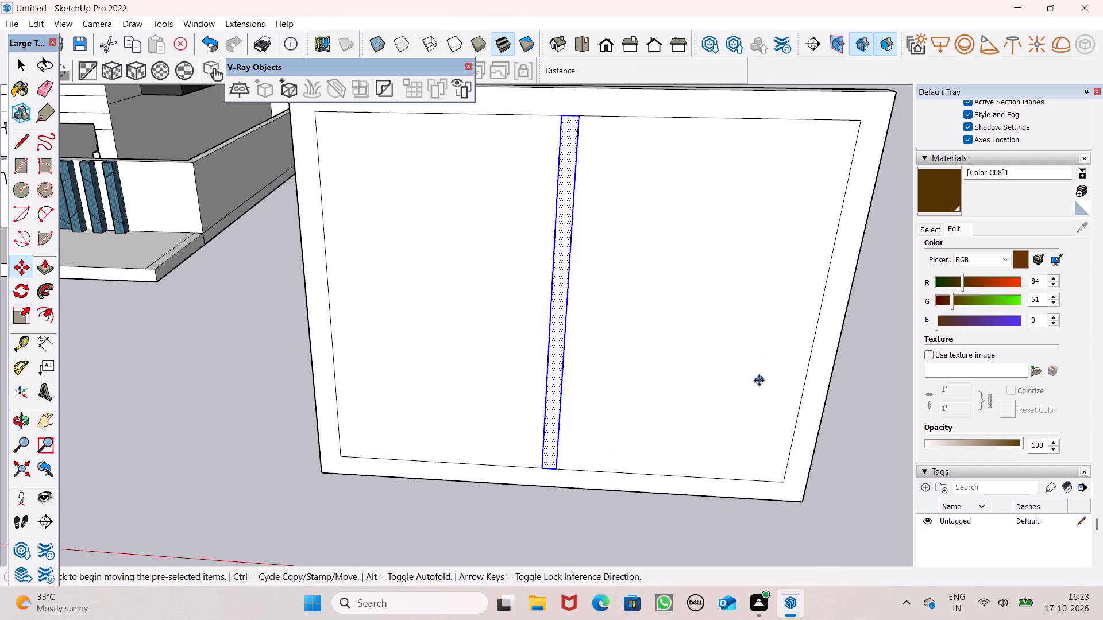
scroll(757, 383, "up", 1)
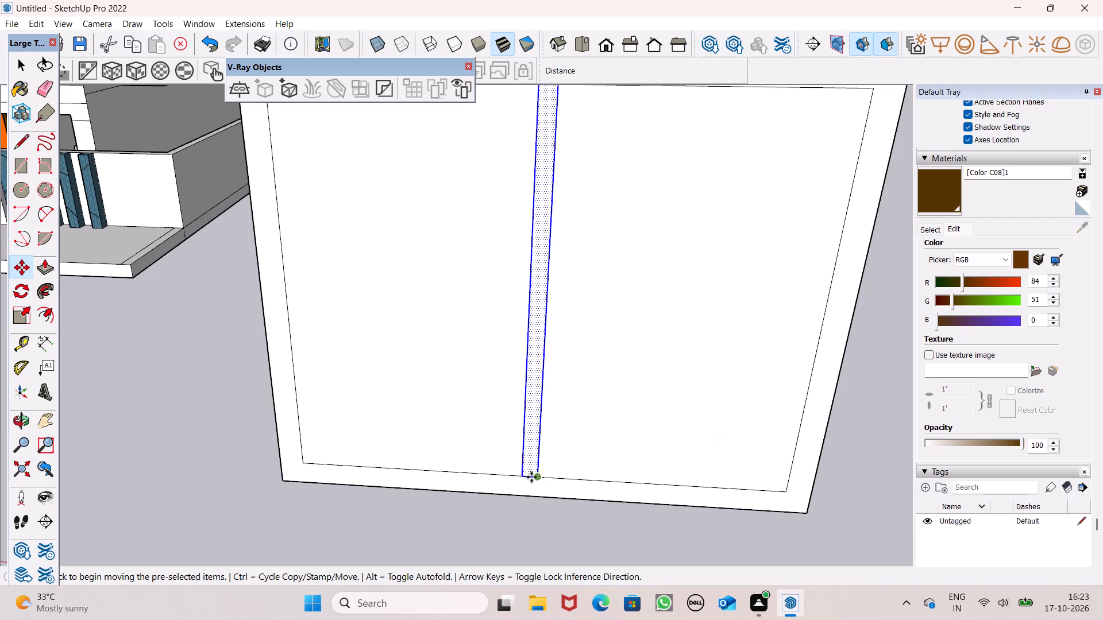
left_click(539, 475)
key("space")
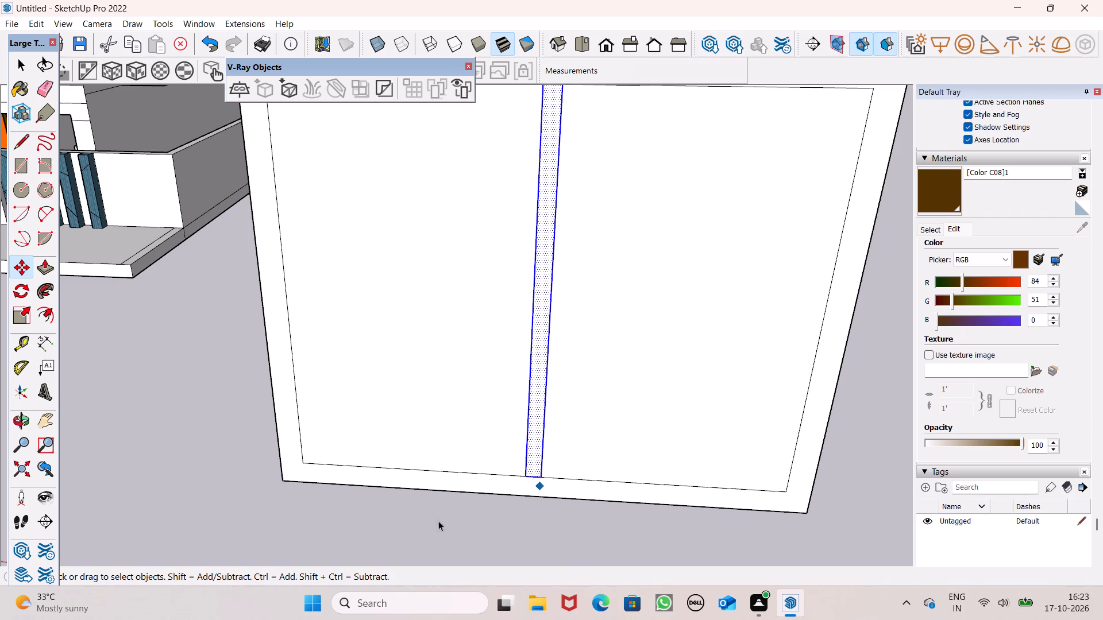
left_click(418, 524)
Push/Pull the panel faces on both sides of the divider 6" through the thickness to cut two openings.
scroll(490, 436, "down", 7)
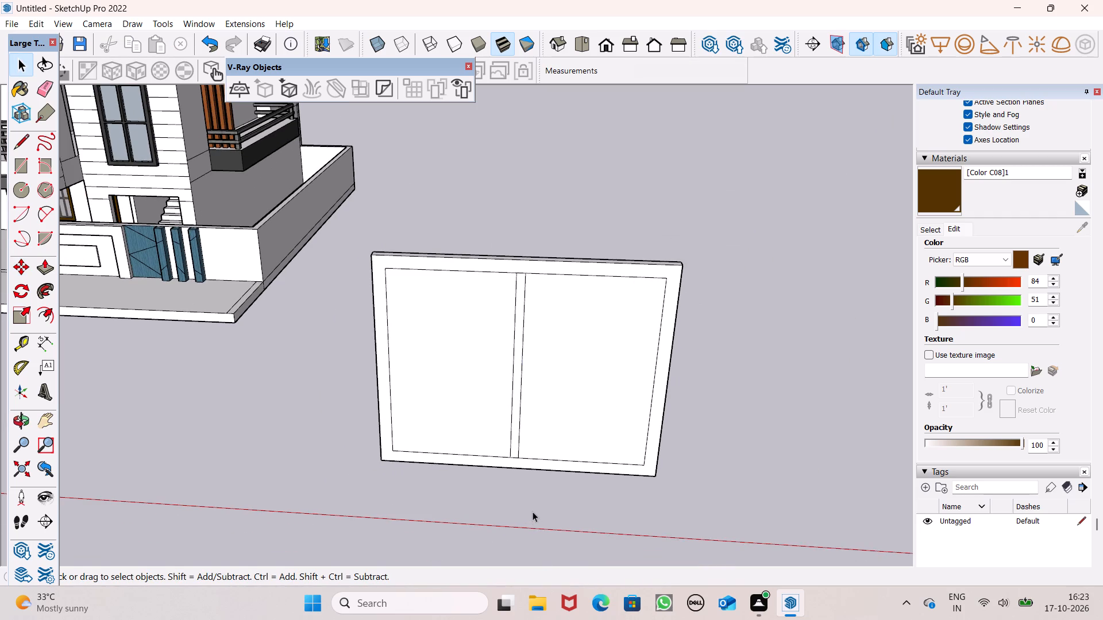
middle_click_drag(545, 487, 575, 460)
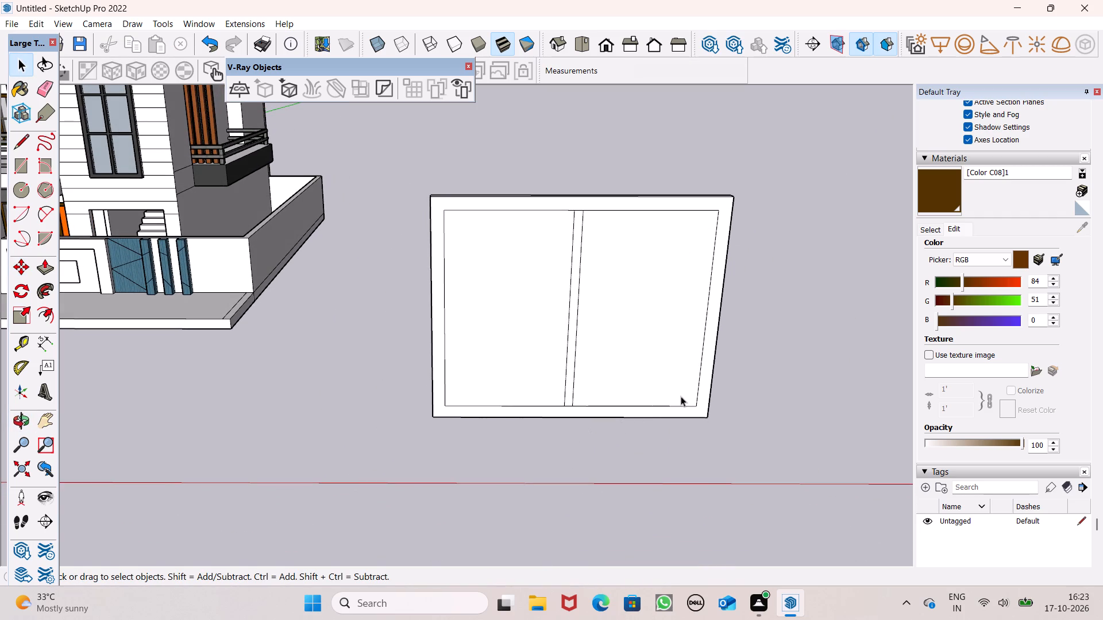
scroll(681, 396, "up", 4)
middle_click_drag(680, 405, 672, 421)
scroll(674, 421, "down", 2)
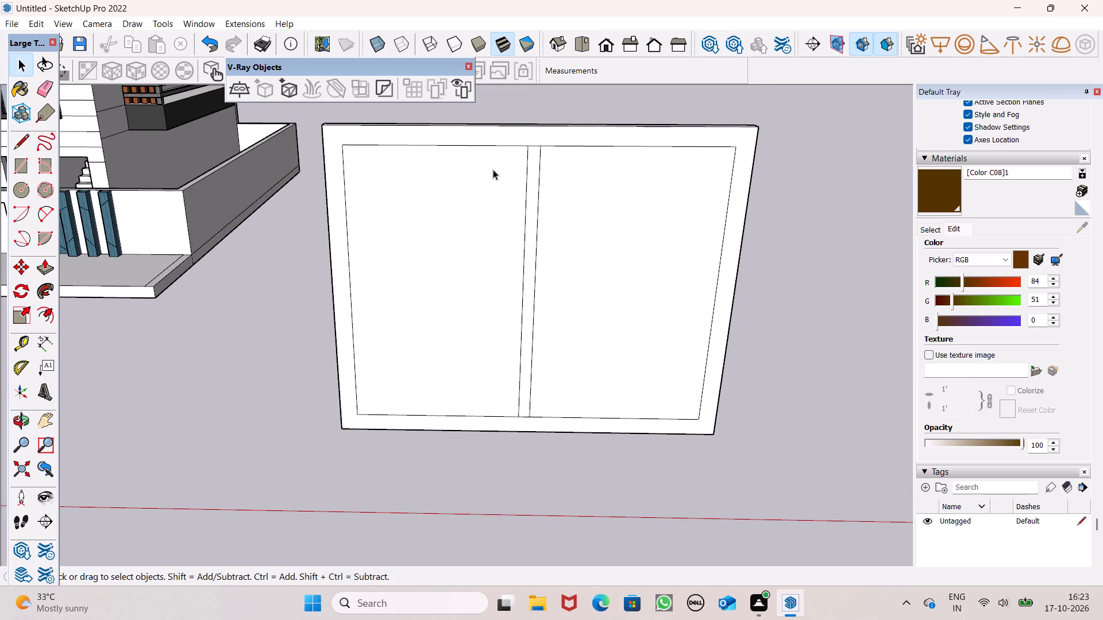
left_click(44, 266)
scroll(484, 359, "up", 2)
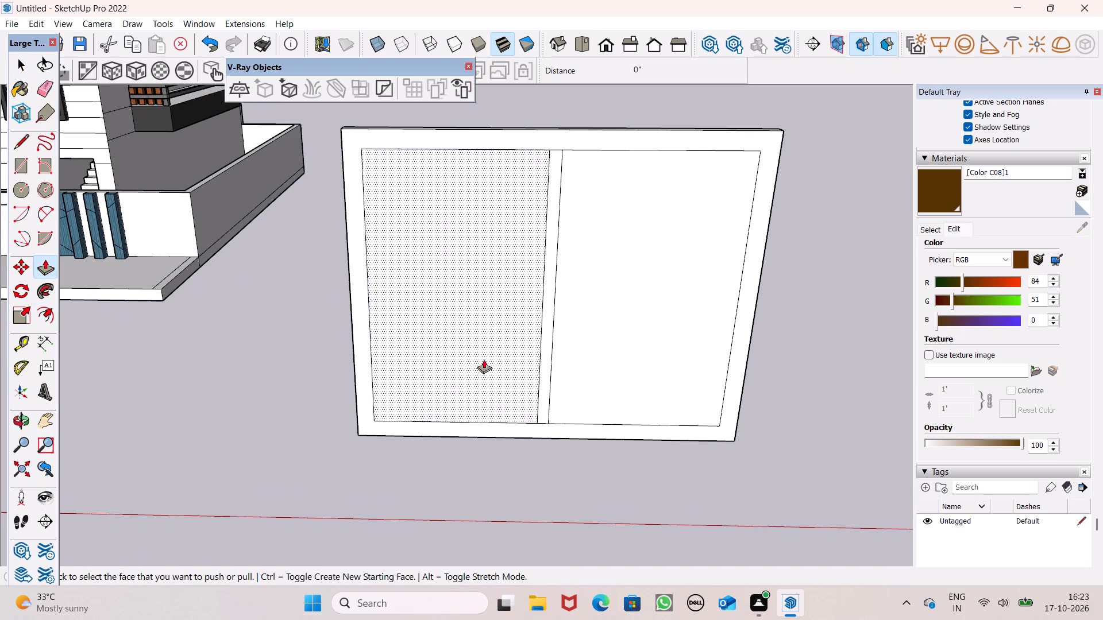
left_click_drag(455, 401, 489, 387)
left_click_drag(618, 420, 634, 390)
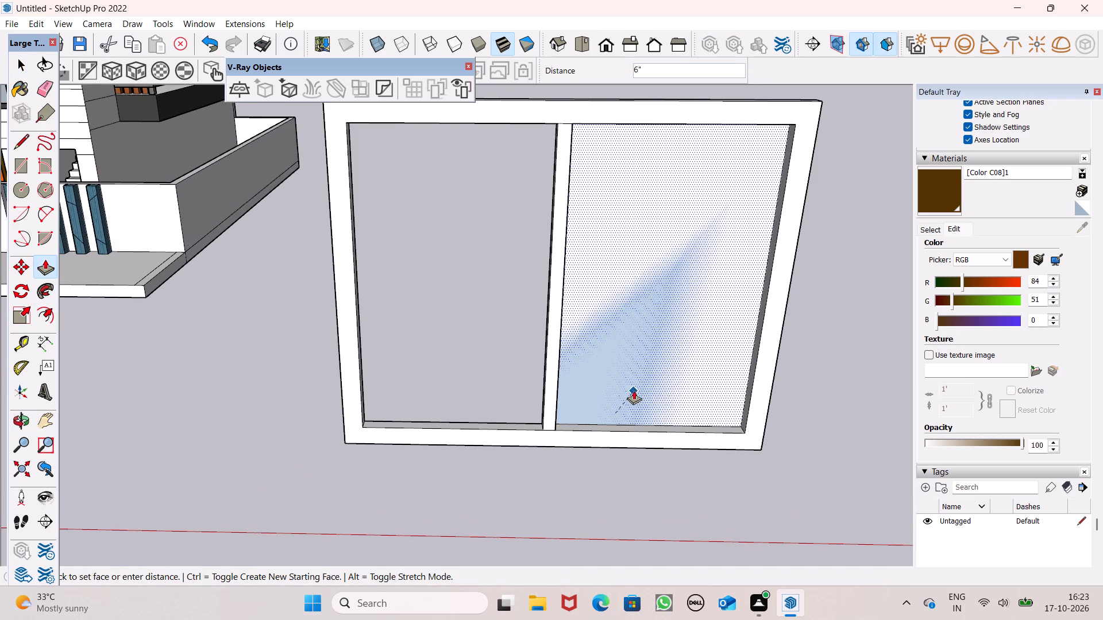
left_click_drag(634, 390, 662, 381)
key("space")
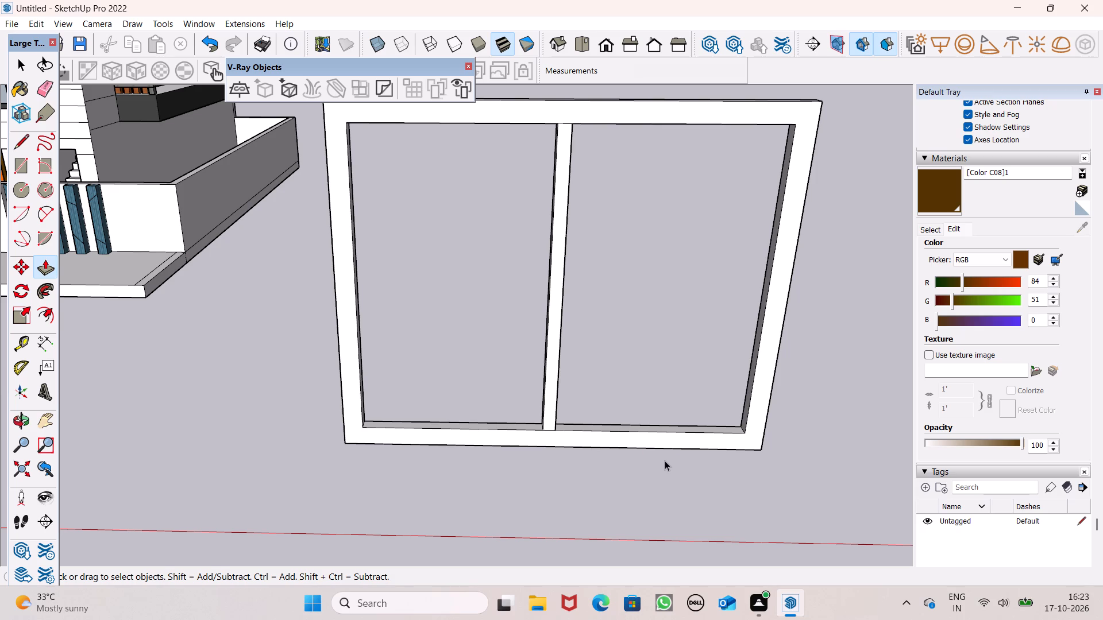
Draw a small square of about 1 3/8" on the inner face of the frame's outer upright, near its top.
middle_click_drag(660, 460, 542, 501)
scroll(694, 436, "down", 6)
middle_click_drag(556, 494, 445, 470)
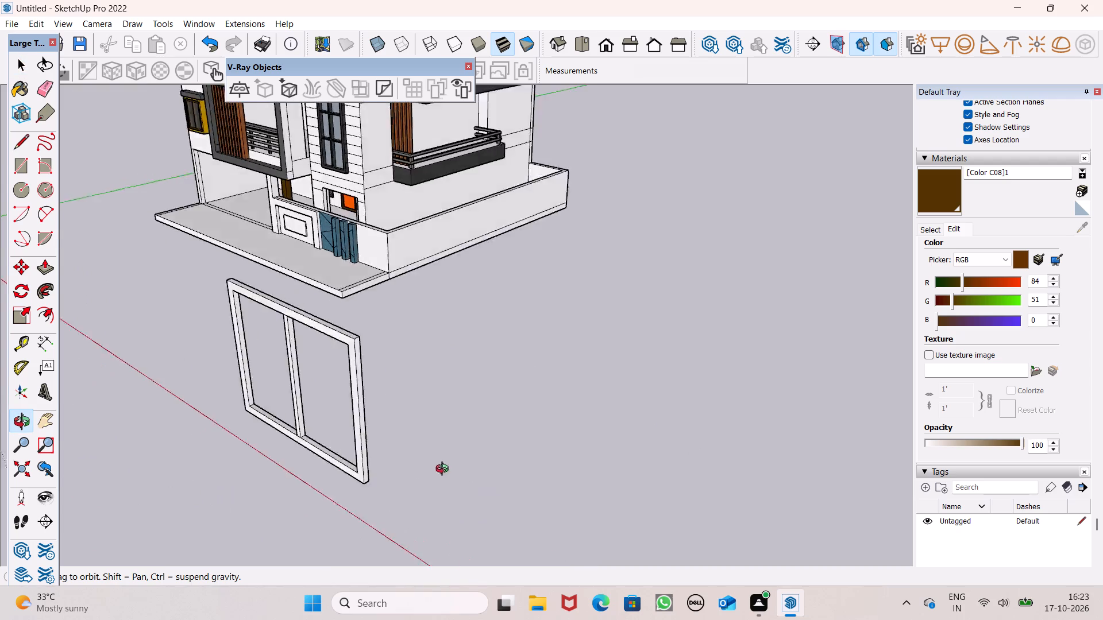
middle_click_drag(445, 470, 399, 426)
scroll(197, 249, "up", 1)
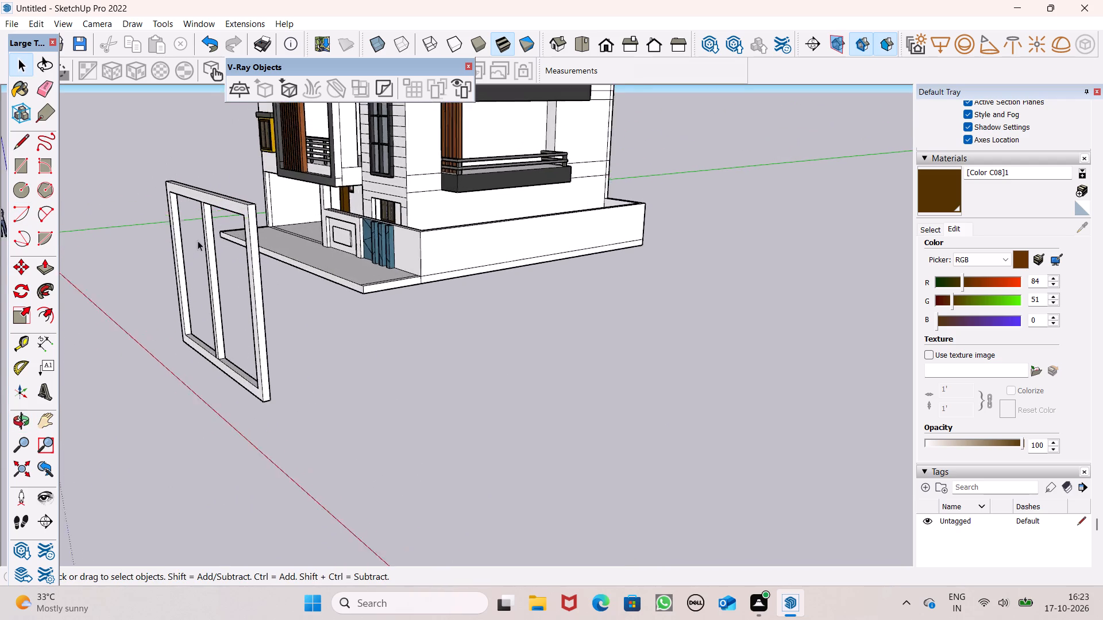
scroll(198, 241, "up", 6)
scroll(163, 196, "up", 9)
middle_click_drag(159, 180, 128, 129)
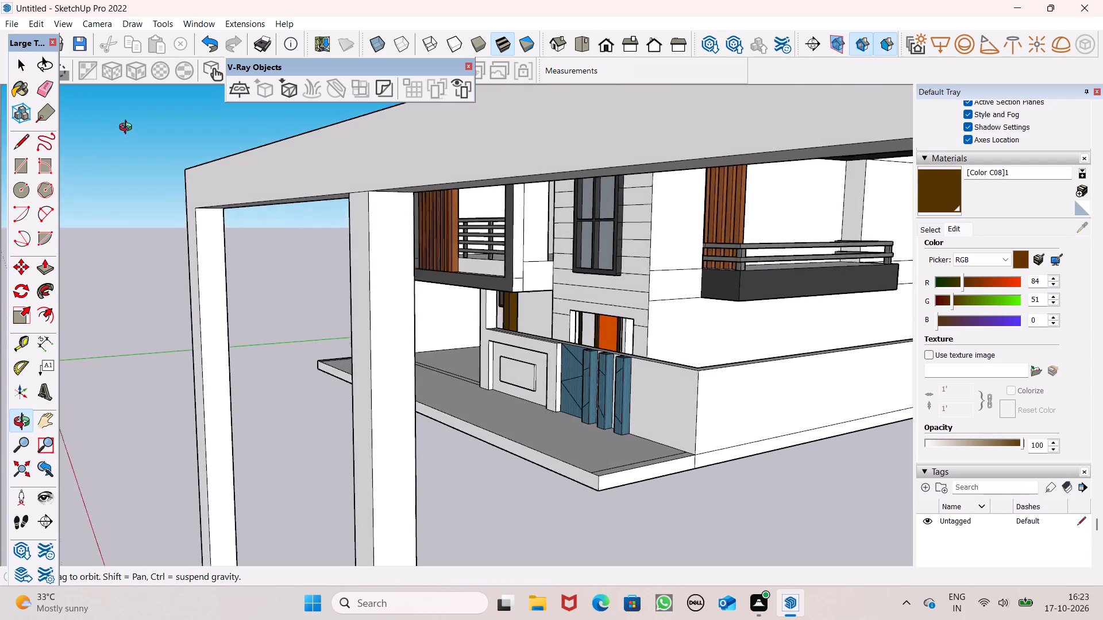
middle_click_drag(128, 129, 133, 101)
left_click(25, 164)
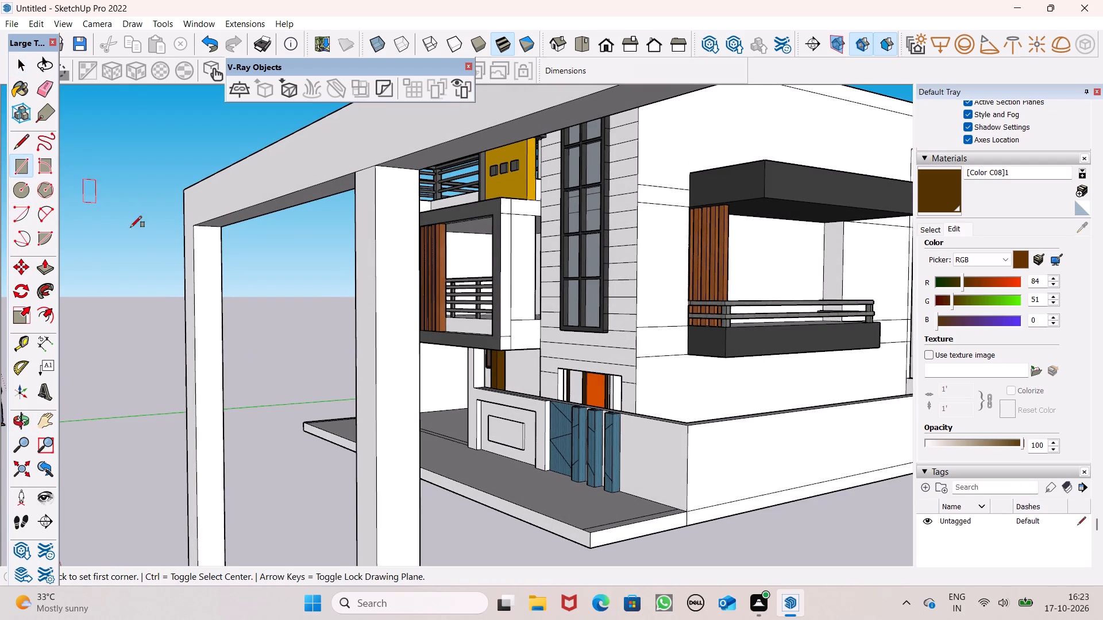
scroll(203, 295, "up", 8)
scroll(209, 275, "down", 1)
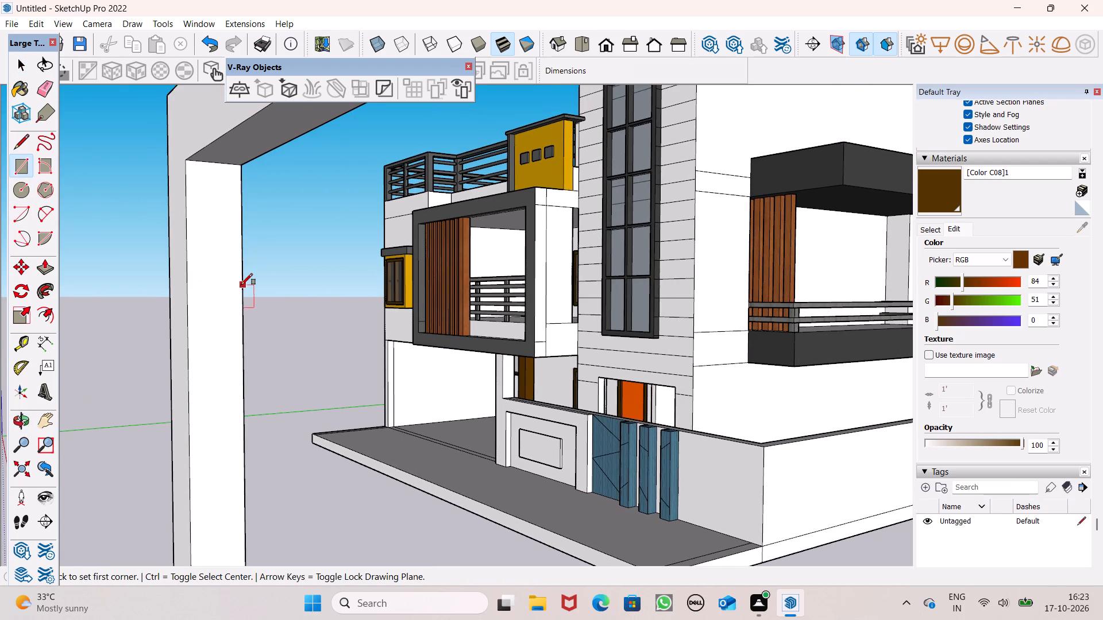
scroll(241, 282, "up", 1)
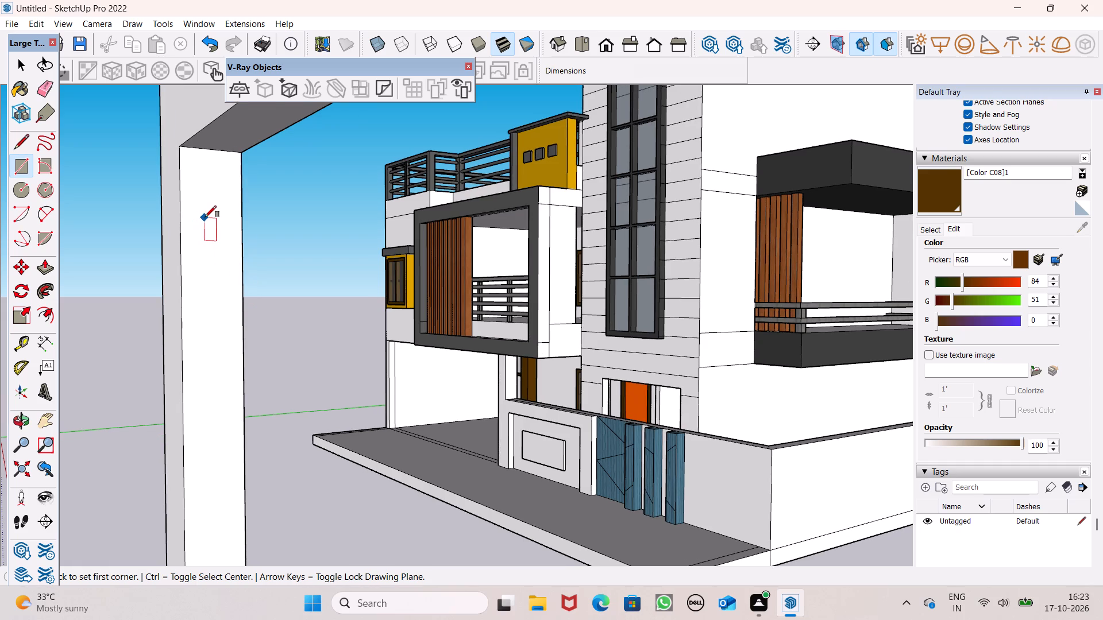
left_click_drag(206, 211, 213, 216)
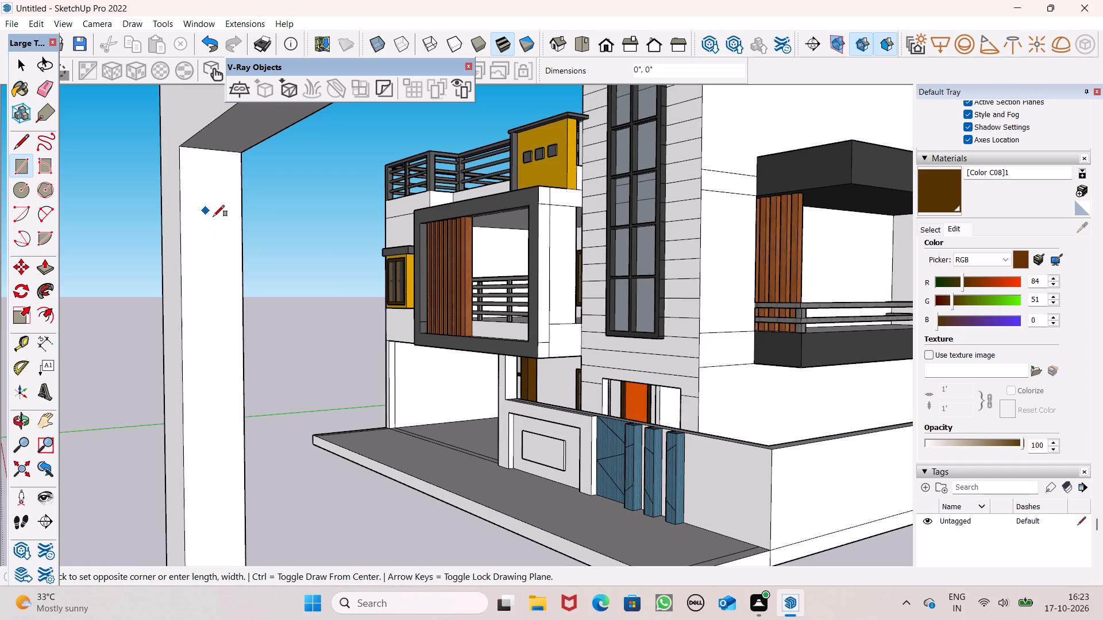
left_click_drag(213, 216, 218, 227)
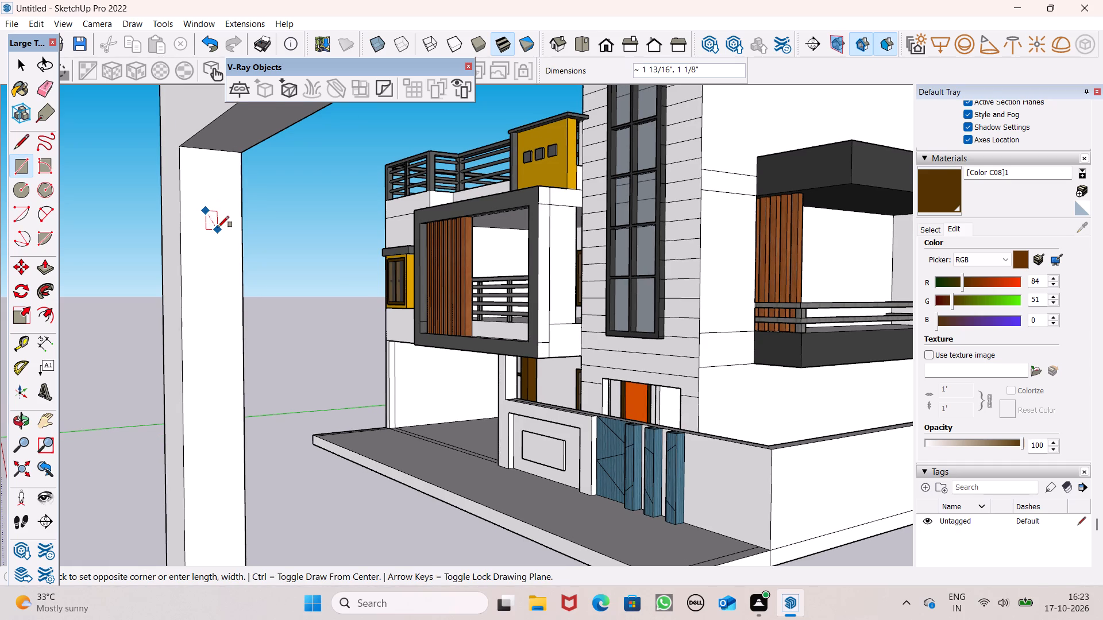
left_click_drag(218, 227, 219, 226)
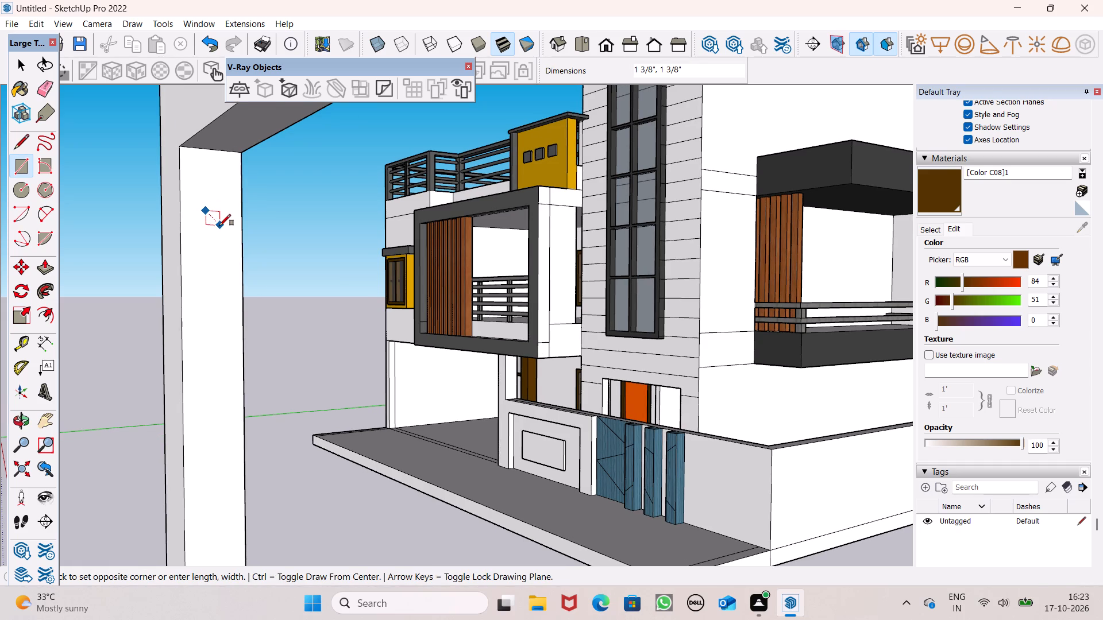
left_click_drag(219, 226, 221, 227)
key("space")
Copy the small square about 2 3/8" straight down on the same upright face.
left_click(214, 222)
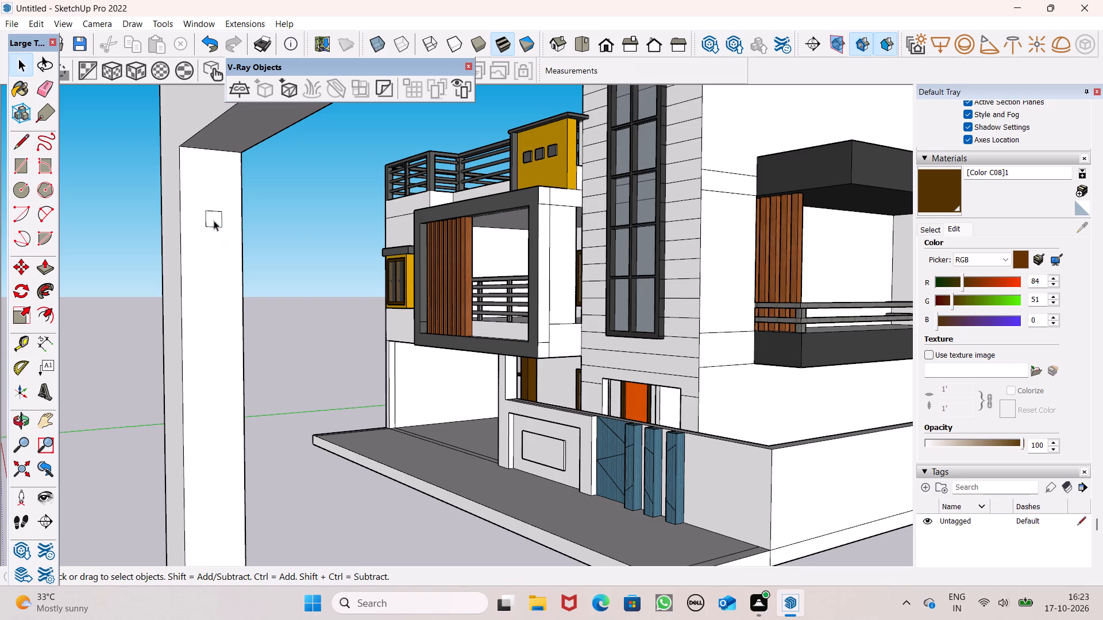
left_click(214, 220)
double_click(216, 219)
key("m")
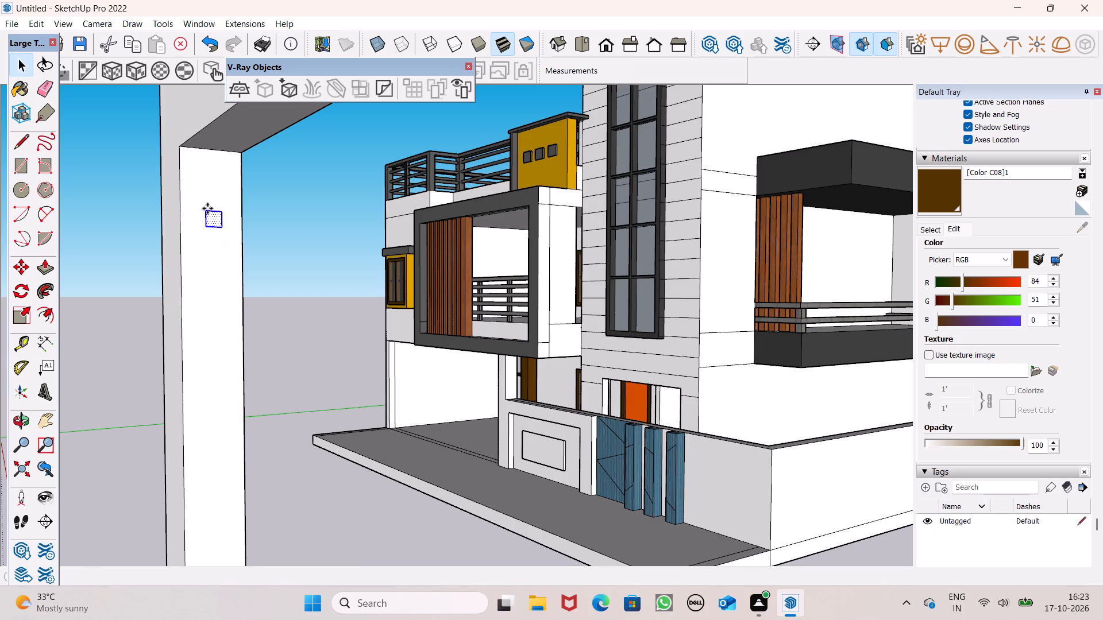
key("Return")
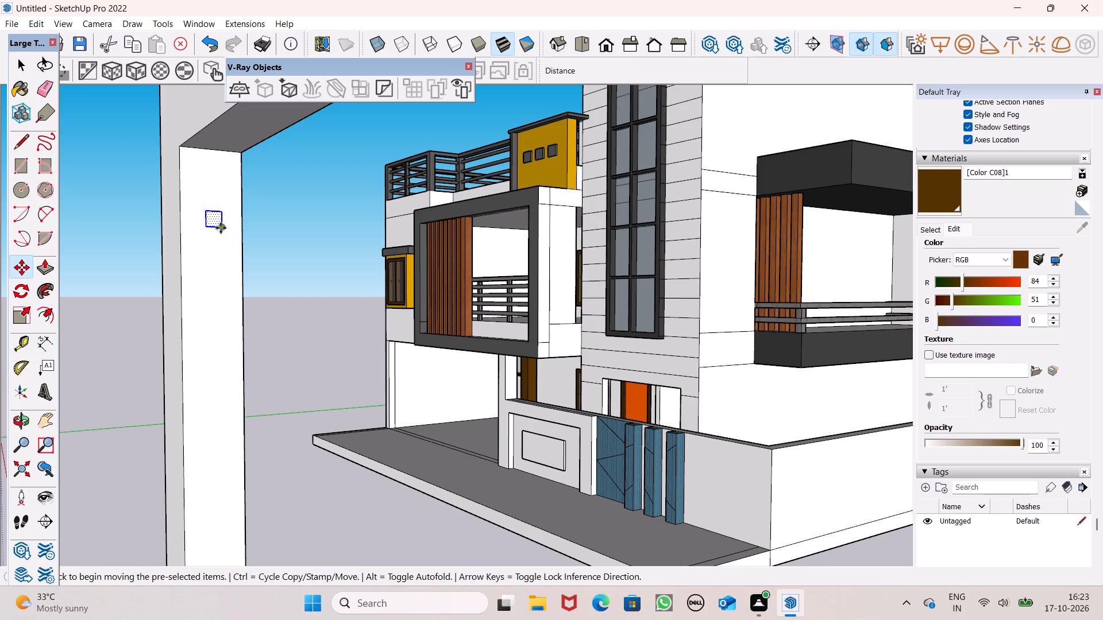
left_click_drag(222, 228, 220, 251)
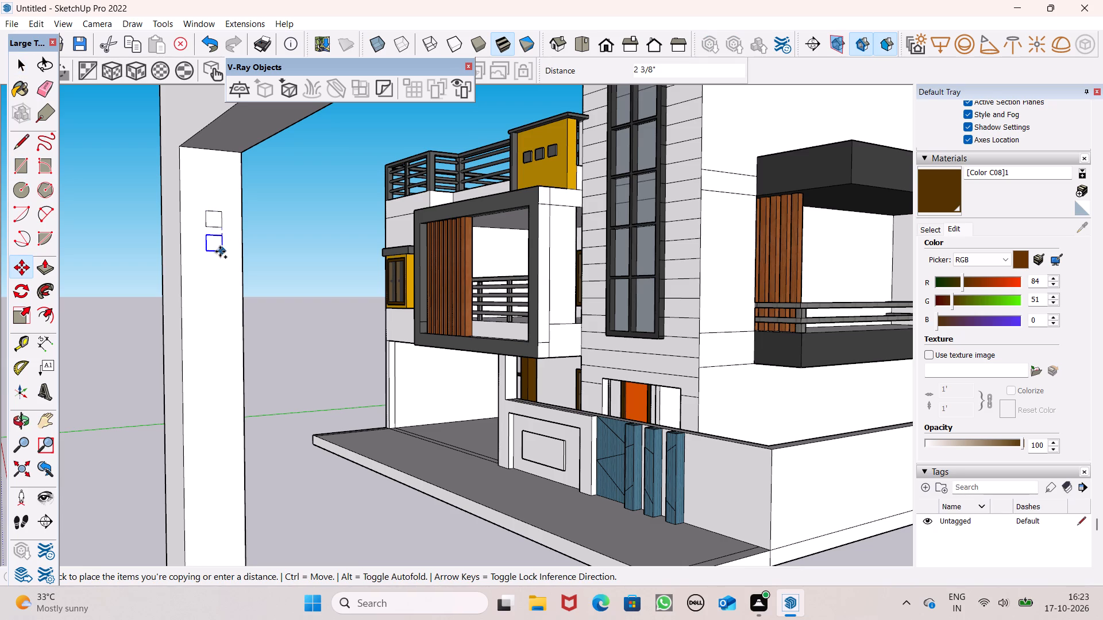
left_click_drag(220, 251, 222, 253)
key("space")
left_click(172, 254)
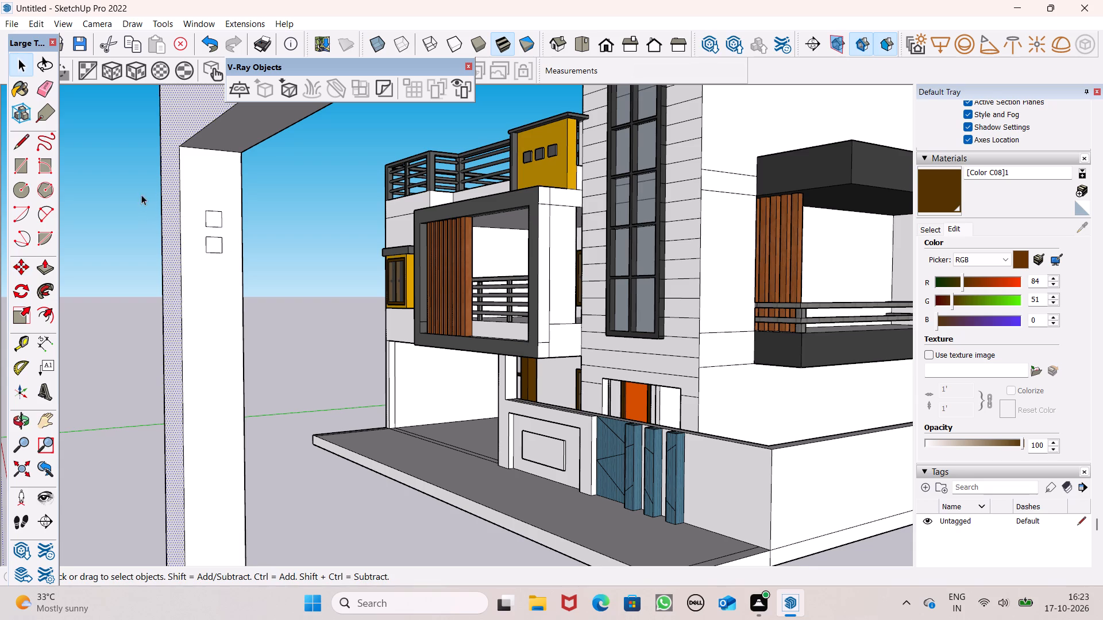
Copy the pair of small squares about 1' 5 5/16" straight down the inner face of the outer upright.
scroll(151, 188, "down", 5)
middle_click_drag(202, 238, 208, 288)
scroll(178, 213, "up", 6)
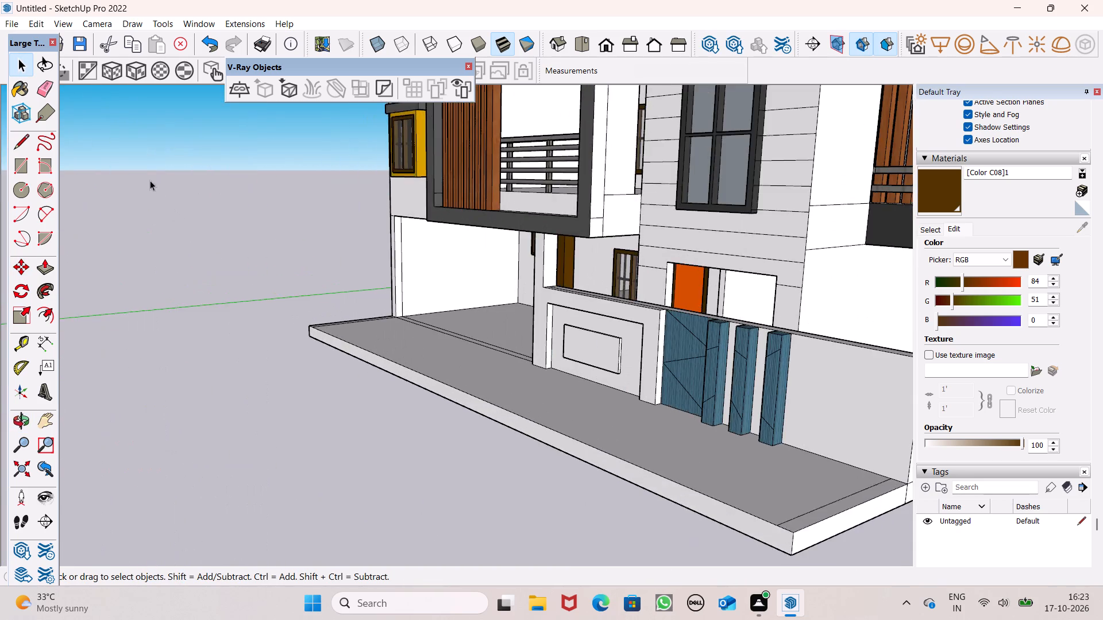
scroll(154, 190, "down", 4)
scroll(130, 168, "up", 11)
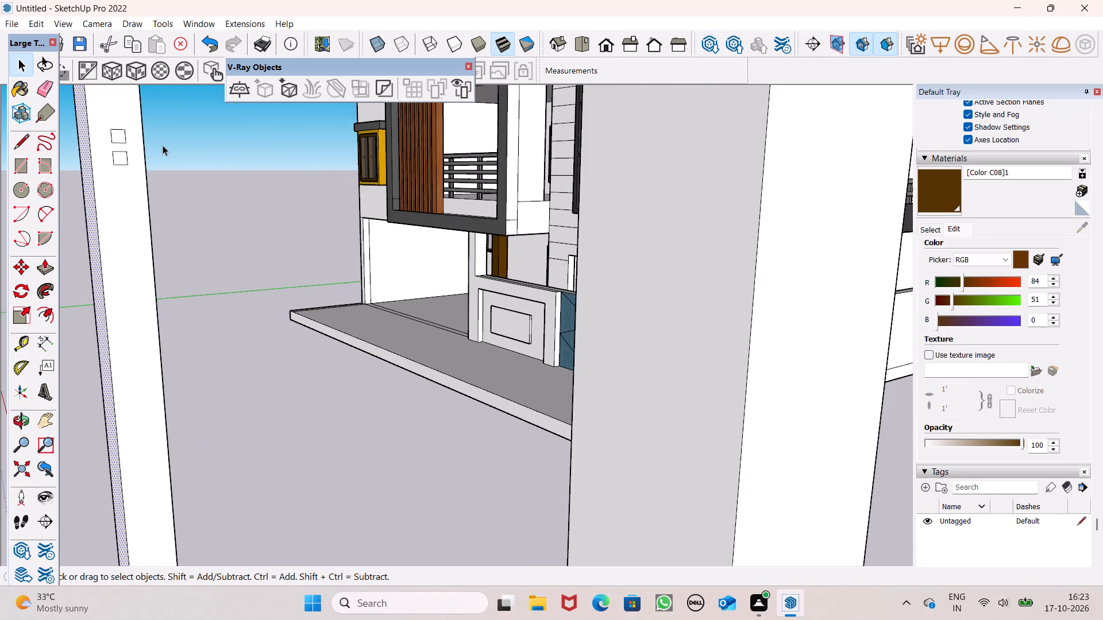
left_click(168, 145)
double_click(120, 136, "ctrl")
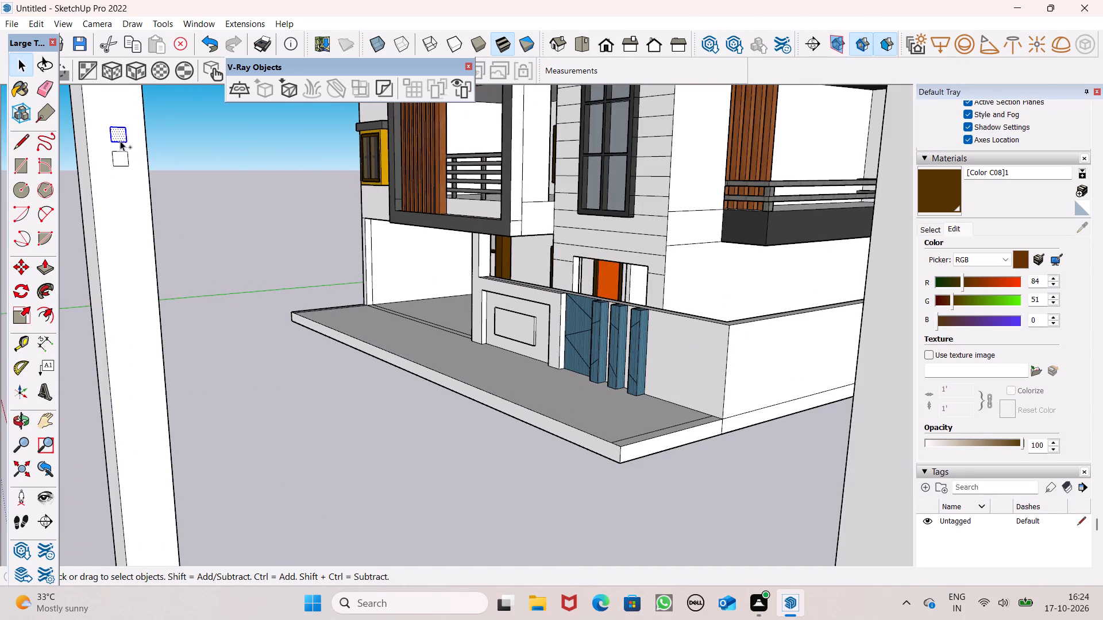
double_click(121, 157, "ctrl")
scroll(186, 167, "down", 3, "ctrl")
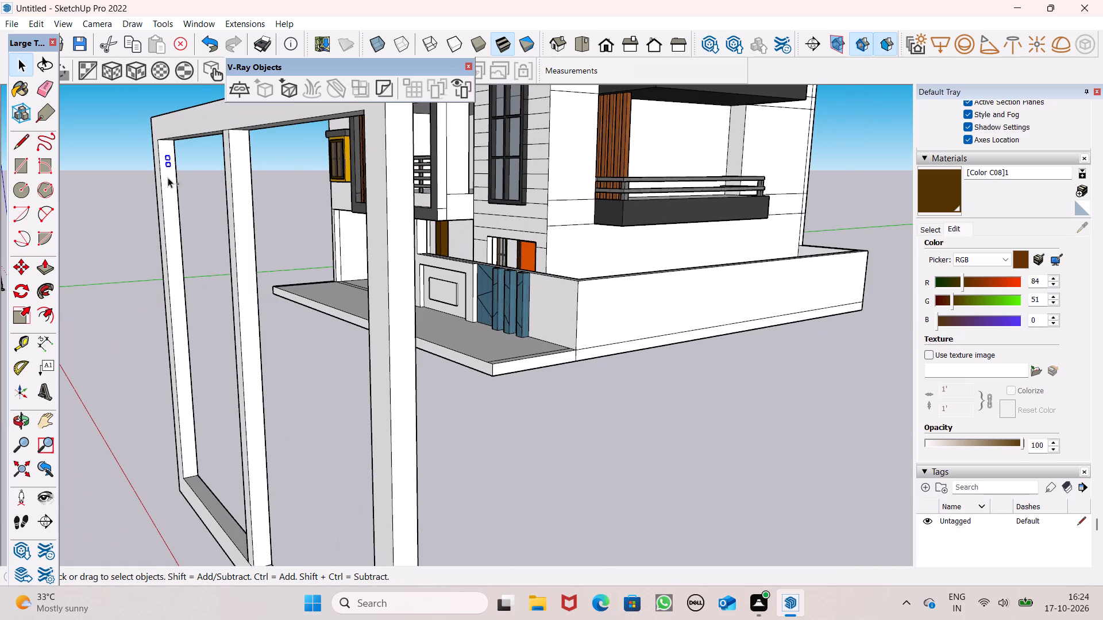
scroll(164, 176, "up", 5, "ctrl")
key("m")
key("Return")
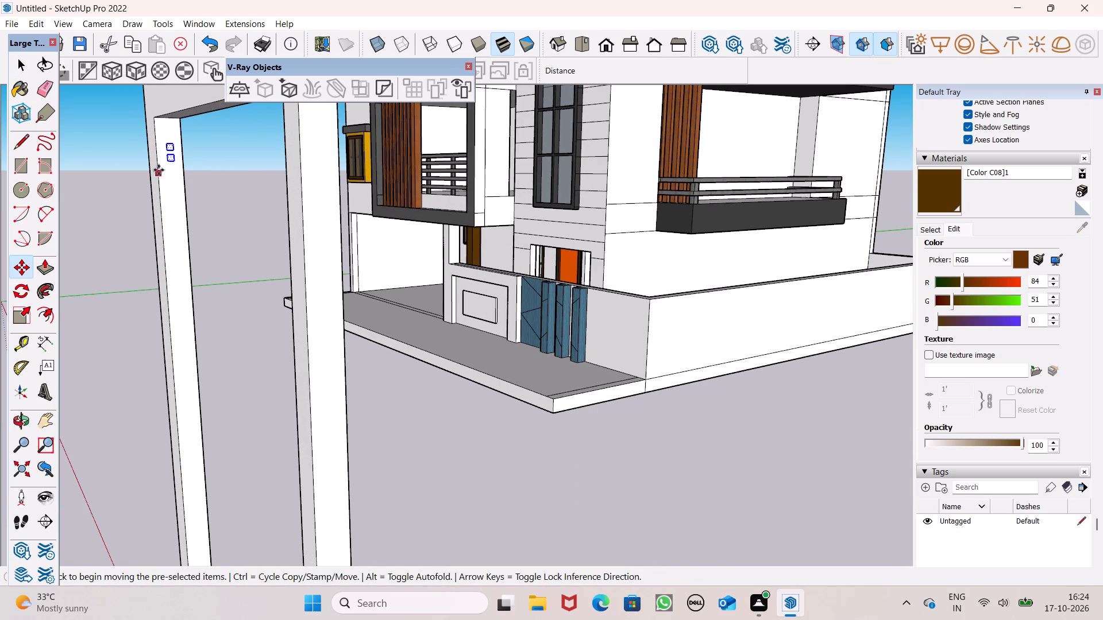
left_click_drag(175, 164, 178, 198)
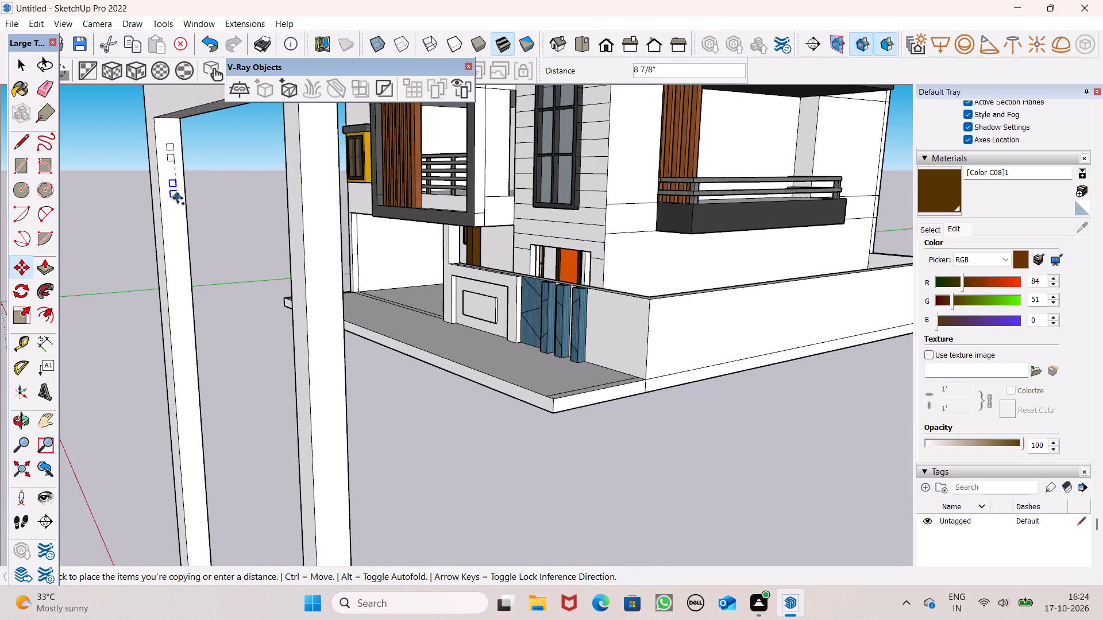
left_click_drag(178, 198, 180, 230)
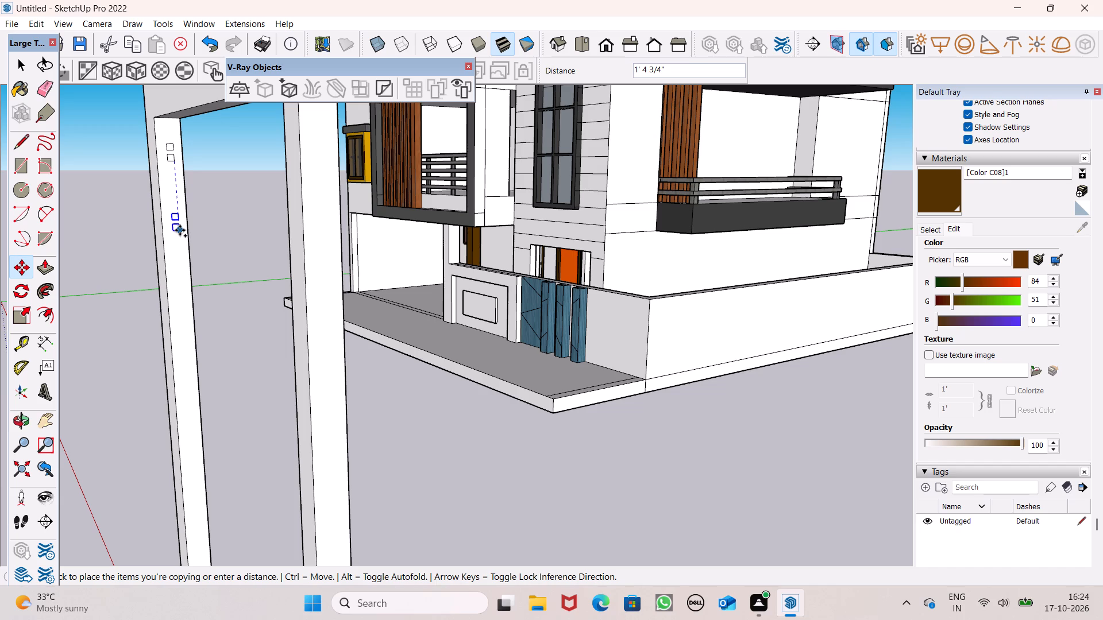
left_click_drag(180, 230, 180, 232)
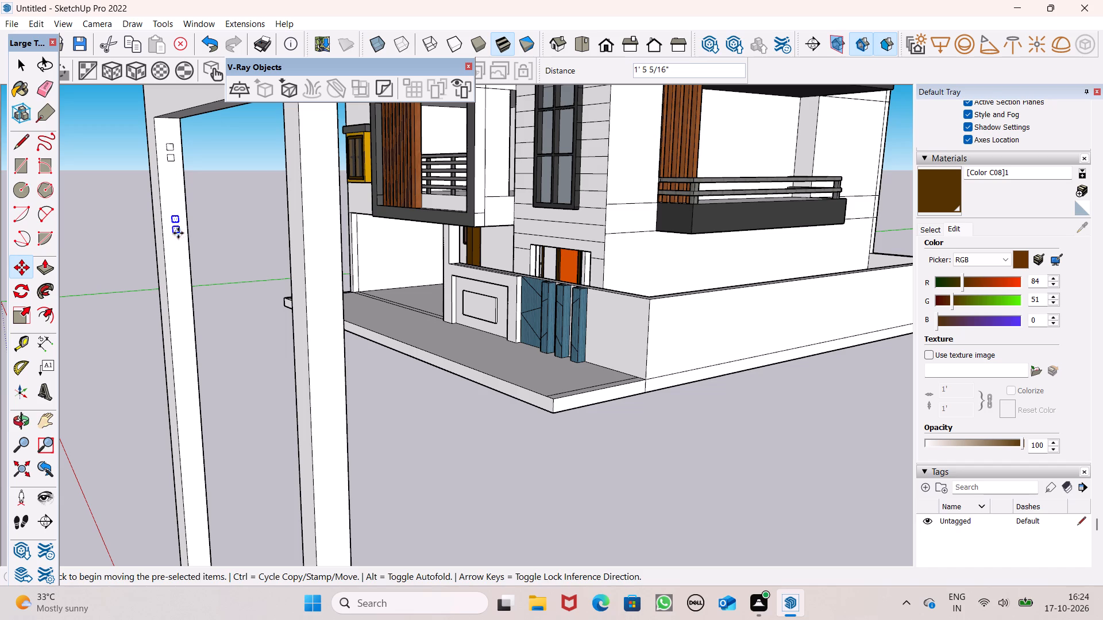
Repeat the copied pair of squares at the same spacing down the upright with a multiplier of 7.
key("shift+asterisk")
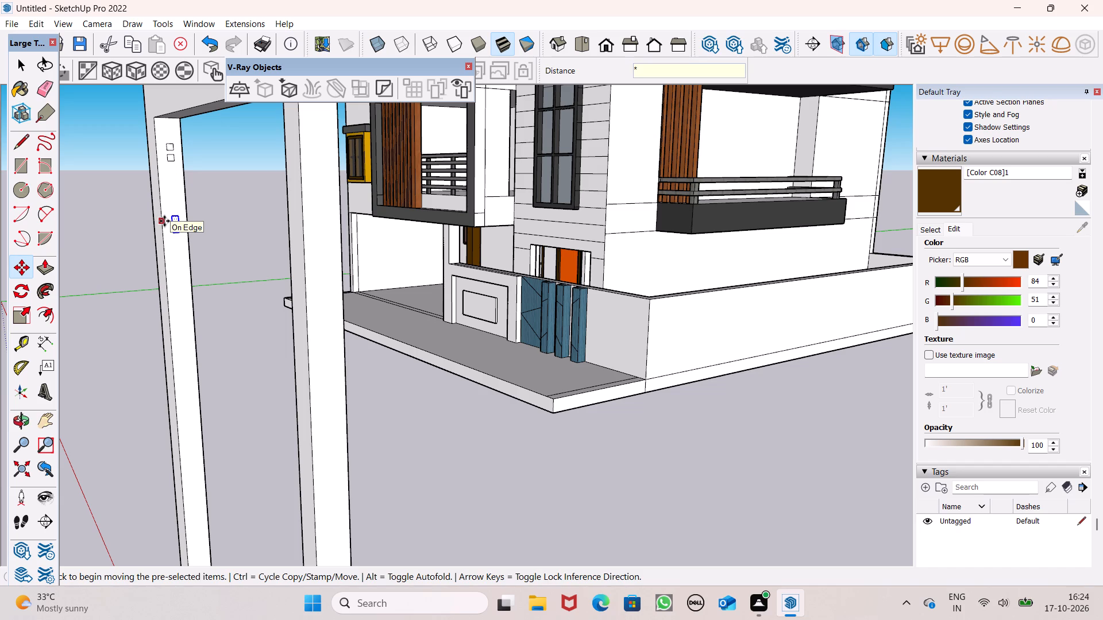
key("7")
key("Return")
key("space")
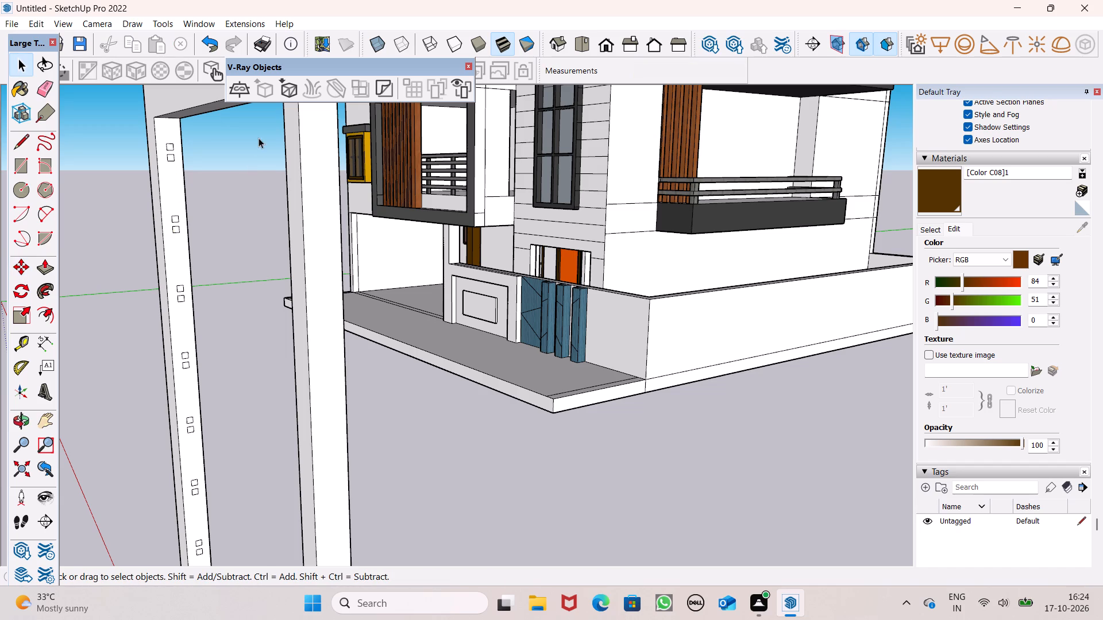
Push/Pull the topmost pair of squares through the divider into horizontal bars about 13' 5 1/4" and 13' 7 1/2" long.
scroll(257, 210, "down", 5)
left_click(182, 298)
scroll(190, 272, "up", 3)
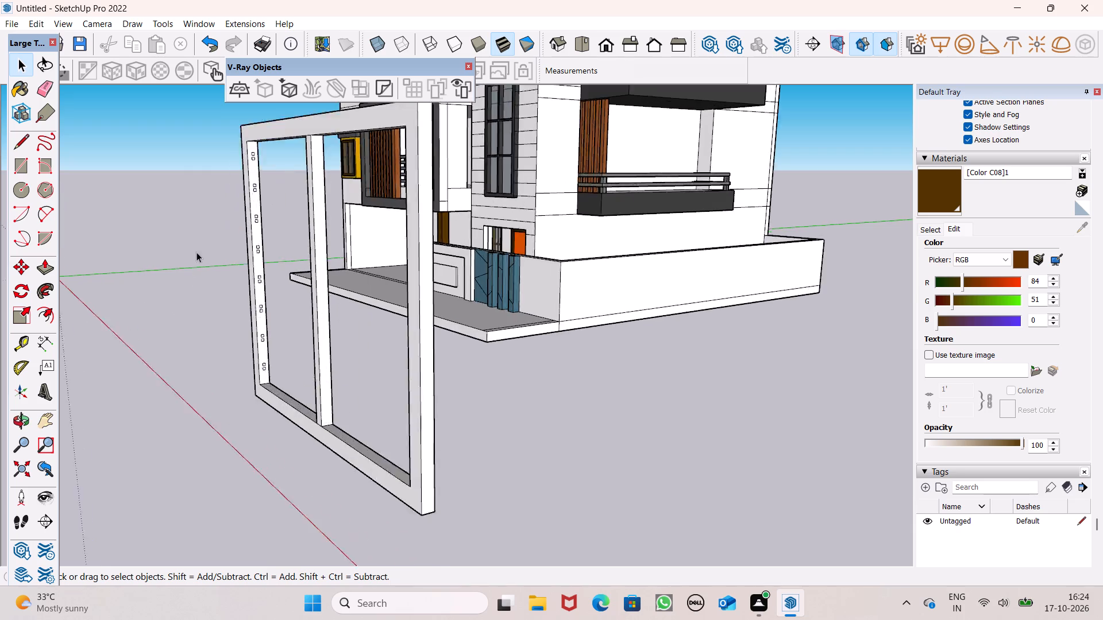
scroll(196, 252, "up", 4)
scroll(202, 234, "down", 4)
scroll(359, 108, "up", 1)
scroll(269, 264, "down", 3)
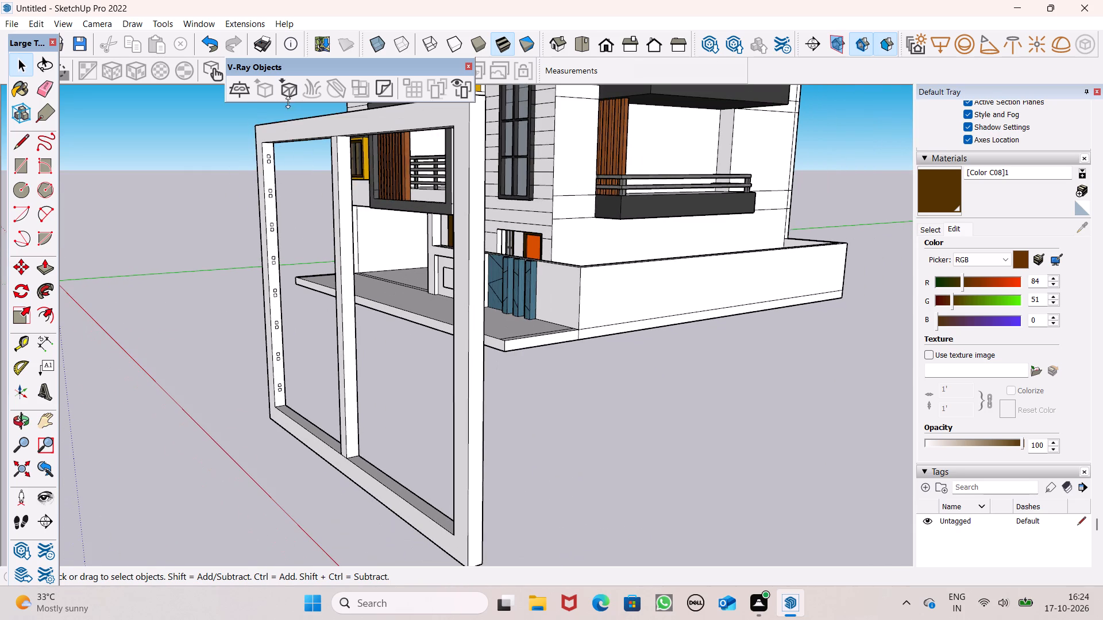
scroll(288, 99, "up", 12)
scroll(288, 165, "down", 4)
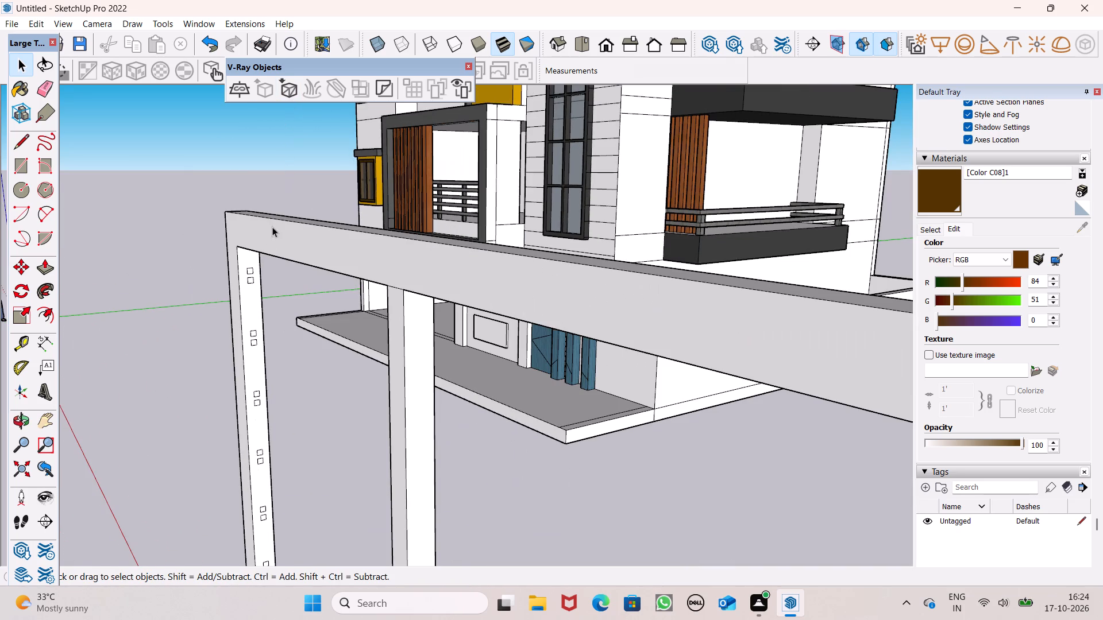
left_click(43, 268)
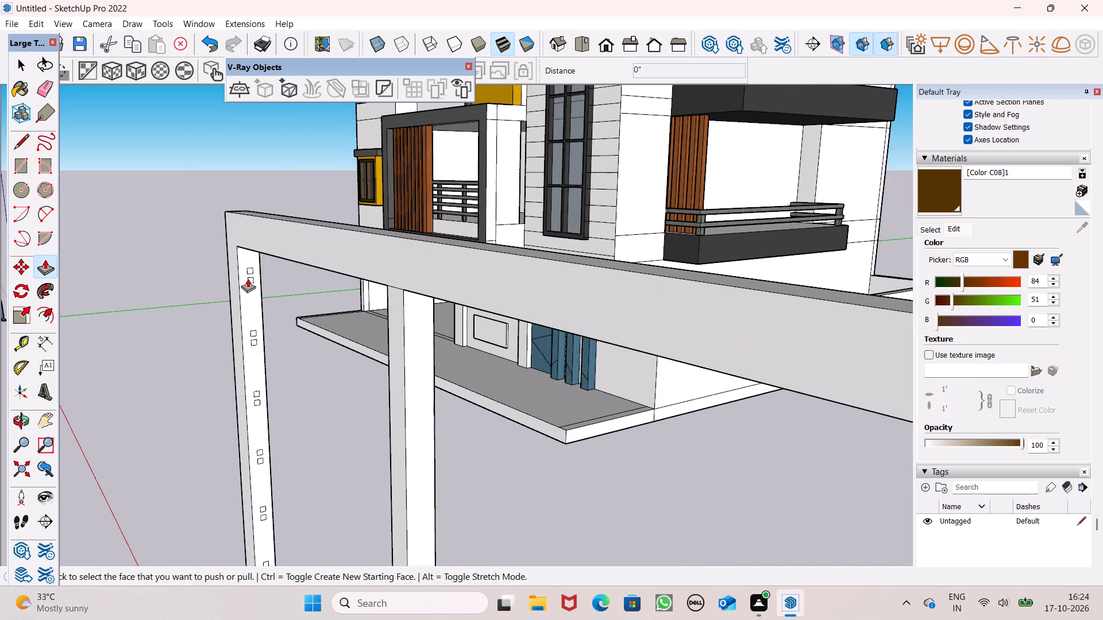
left_click_drag(248, 269, 248, 269)
left_click_drag(248, 269, 340, 334)
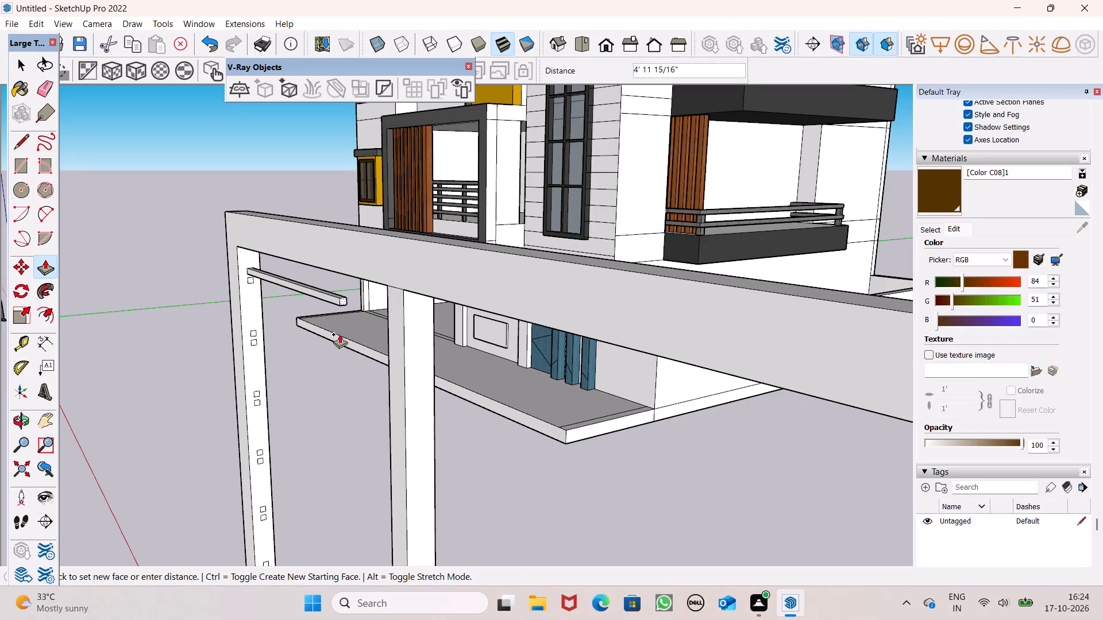
left_click_drag(340, 334, 793, 427)
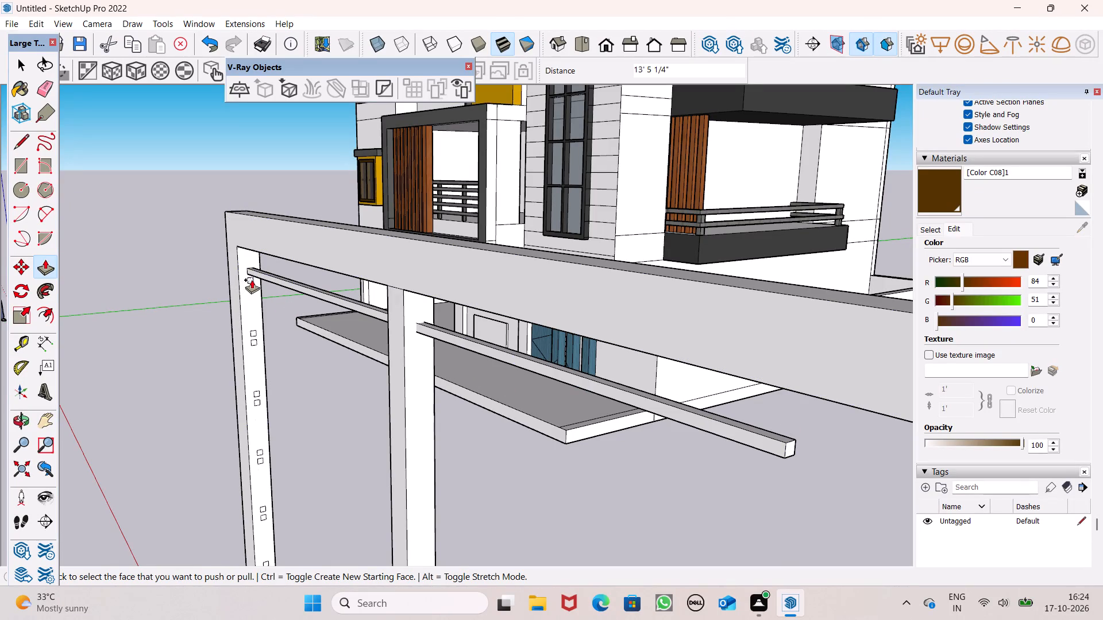
left_click_drag(250, 280, 401, 353)
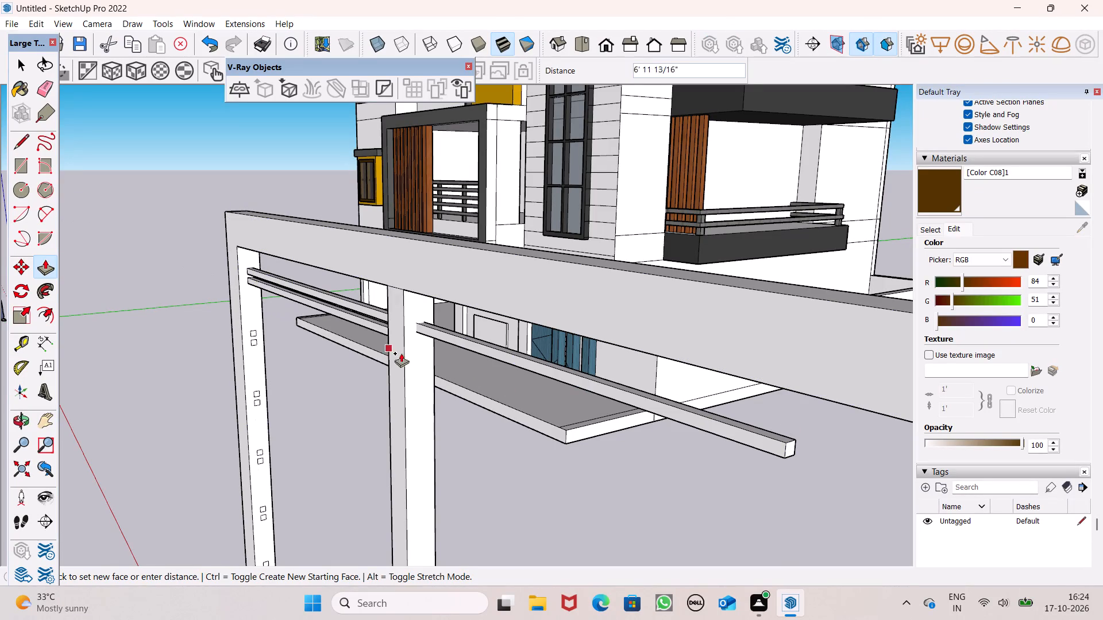
left_click_drag(401, 353, 796, 513)
Examine the frame from several angles to check how far the two top bars reach across its openings.
scroll(583, 431, "down", 4)
middle_click_drag(579, 464, 603, 410)
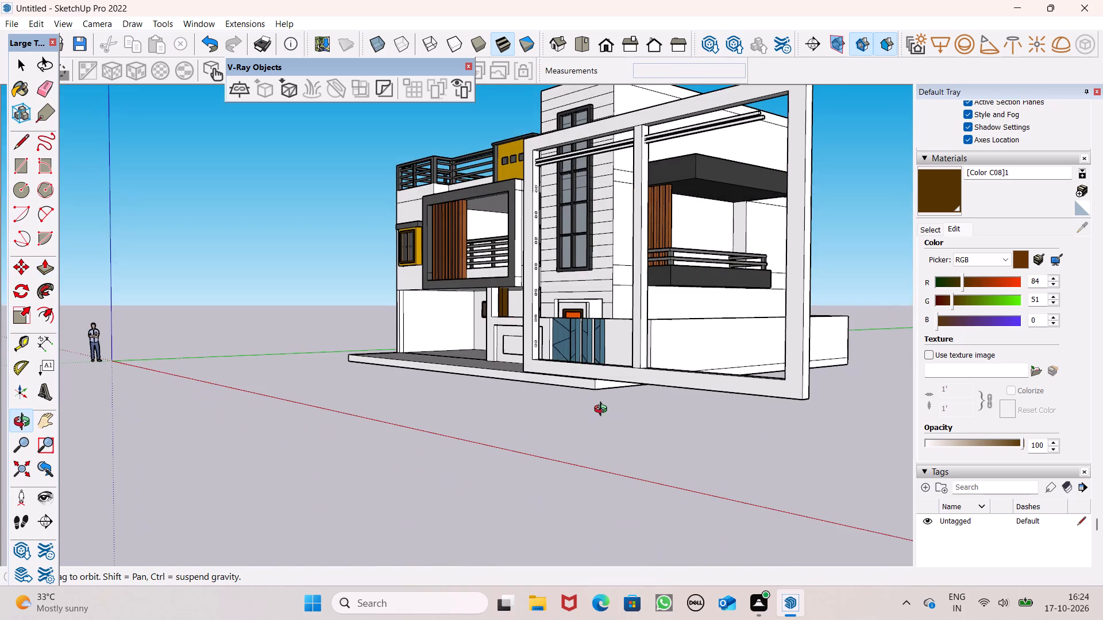
middle_click_drag(603, 410, 604, 442)
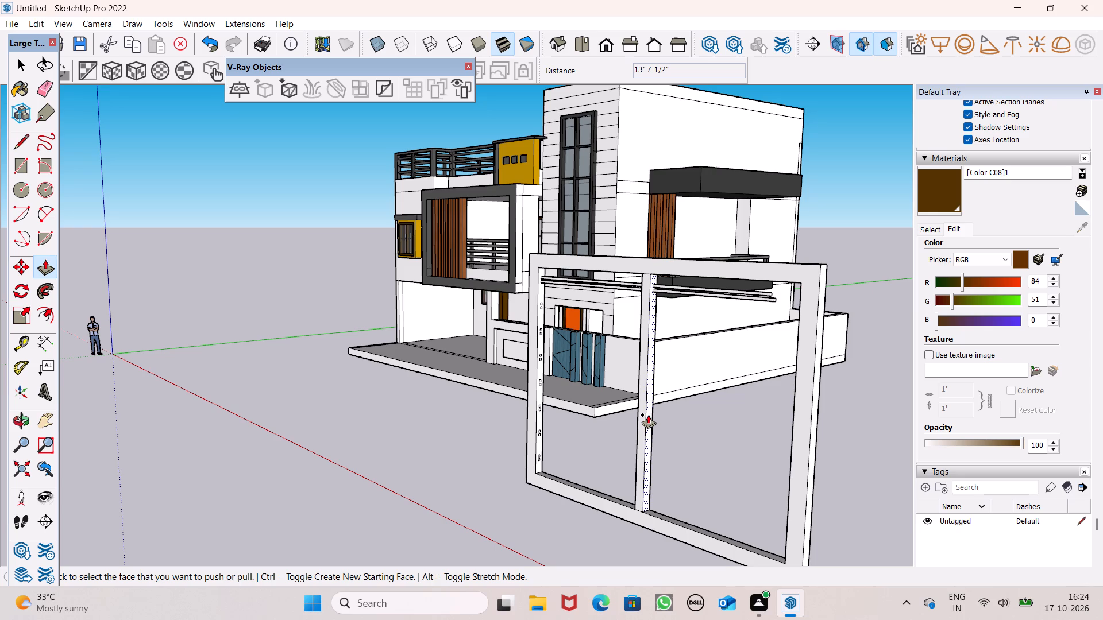
middle_click_drag(656, 435, 656, 436)
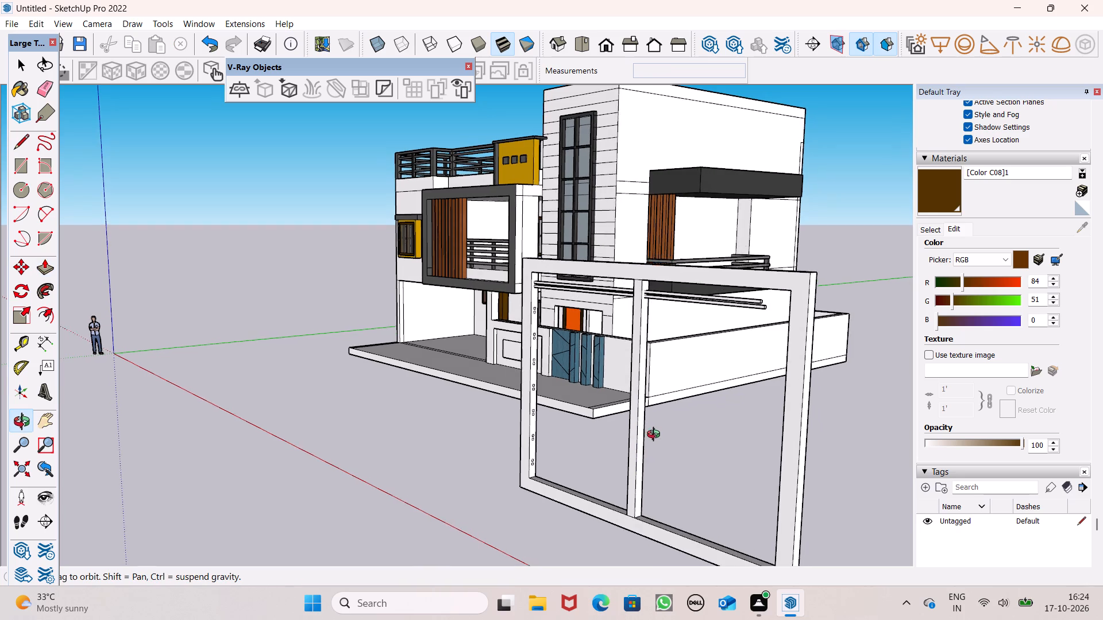
middle_click_drag(656, 436, 665, 441)
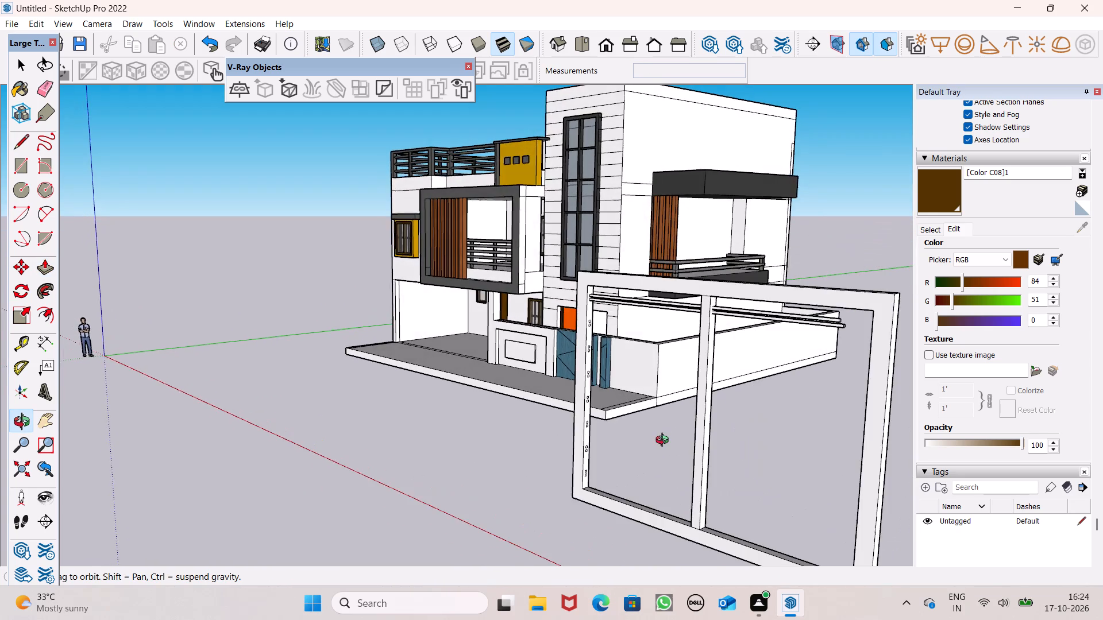
middle_click_drag(665, 441, 634, 433)
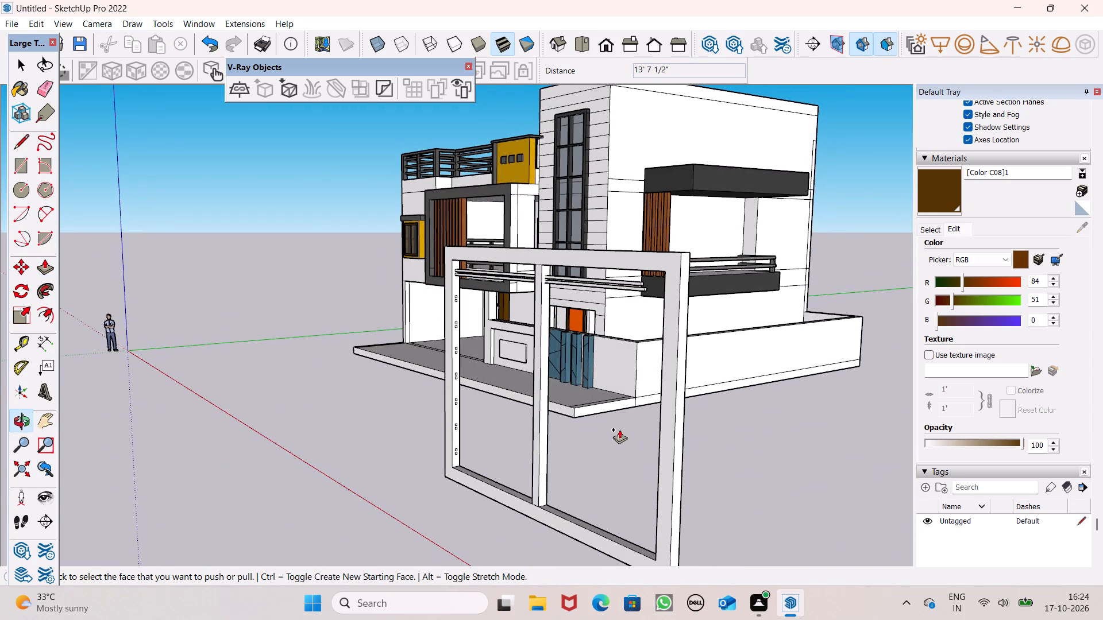
scroll(642, 311, "up", 7)
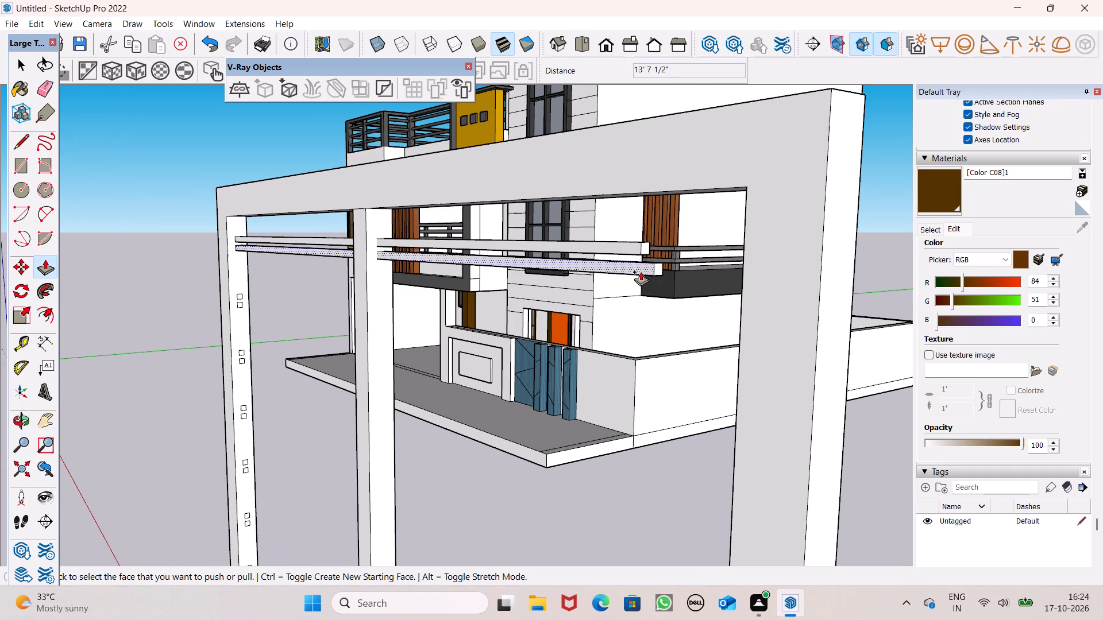
scroll(641, 272, "down", 1)
middle_click_drag(645, 307, 650, 279)
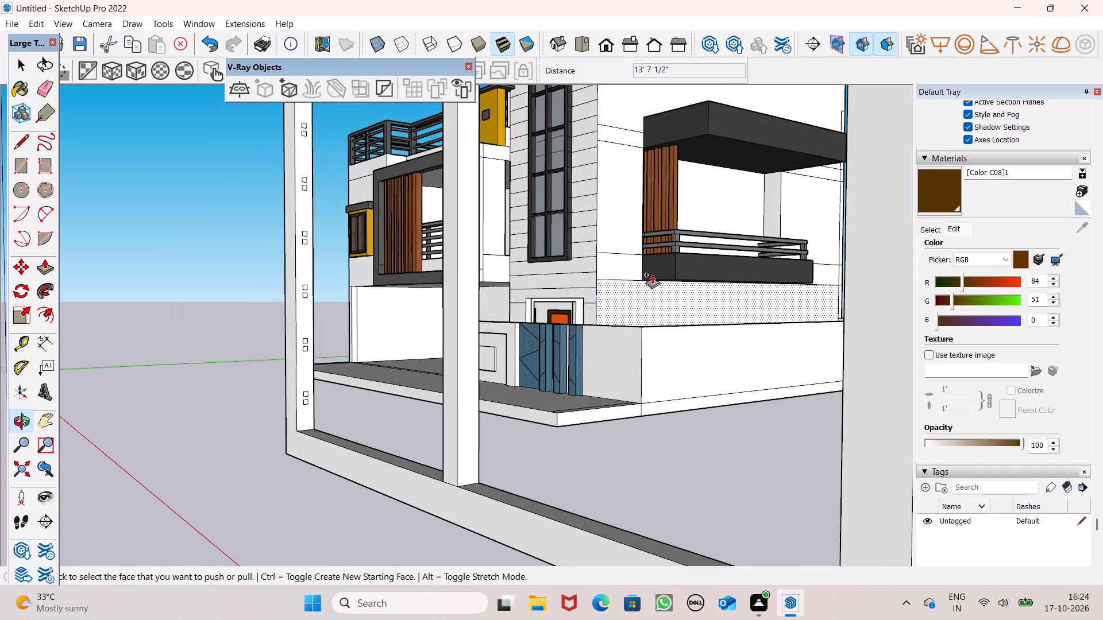
scroll(653, 282, "down", 6)
scroll(695, 150, "up", 5)
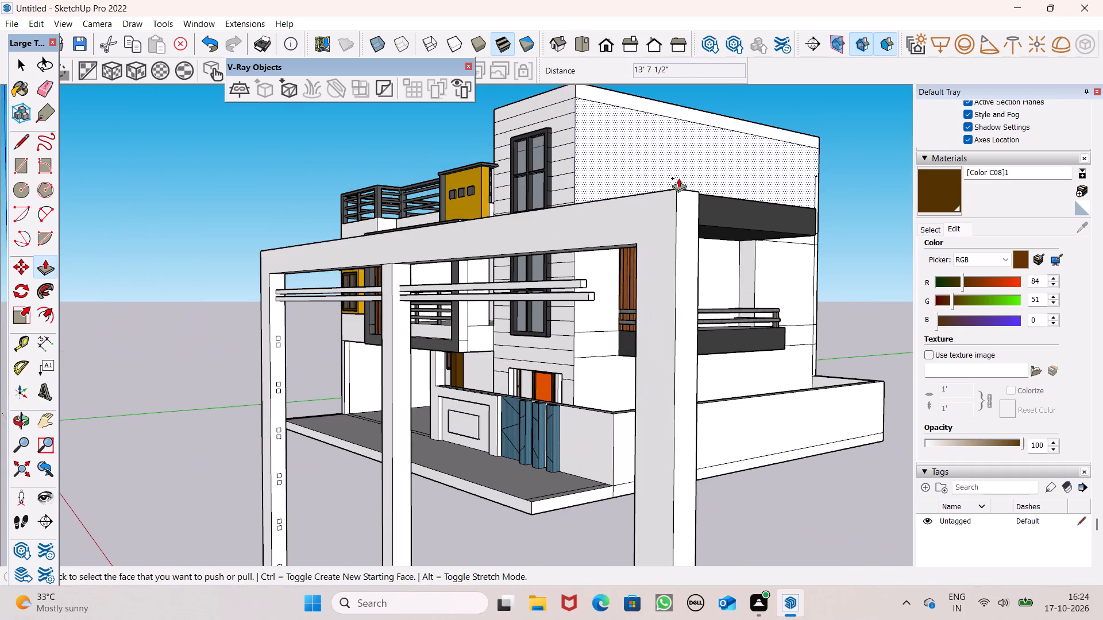
Push/Pull the second pair of squares from the top into bars about 9' 1 15/16" and 11' 10 1/2" long.
scroll(678, 181, "down", 3)
scroll(476, 288, "up", 3)
middle_click_drag(477, 323, 464, 336)
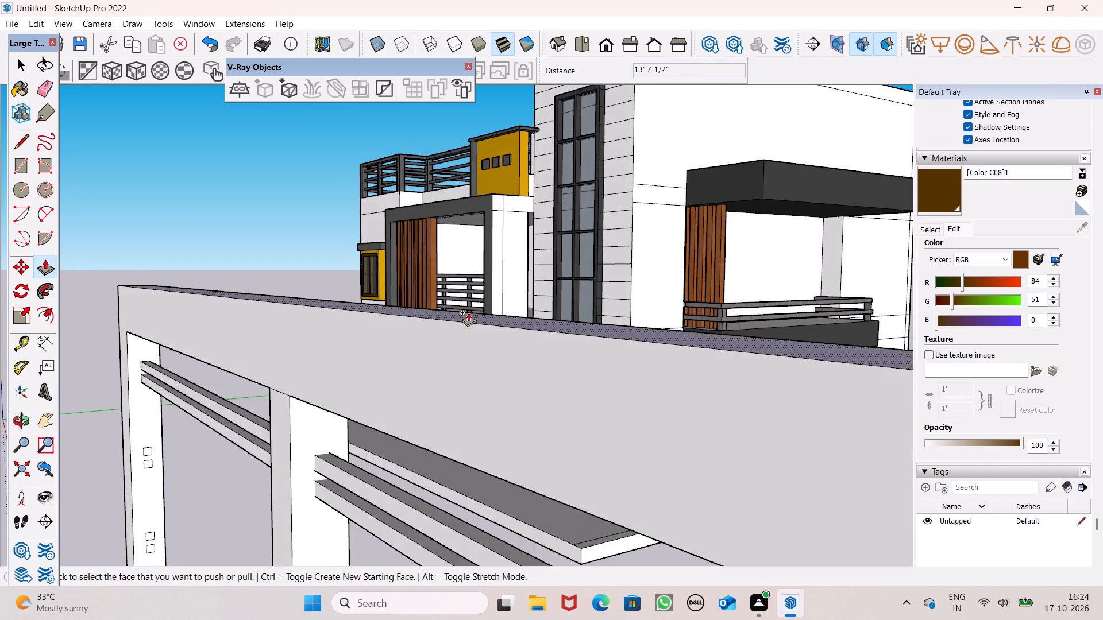
scroll(481, 296, "down", 3)
scroll(394, 346, "up", 5)
scroll(375, 348, "down", 2)
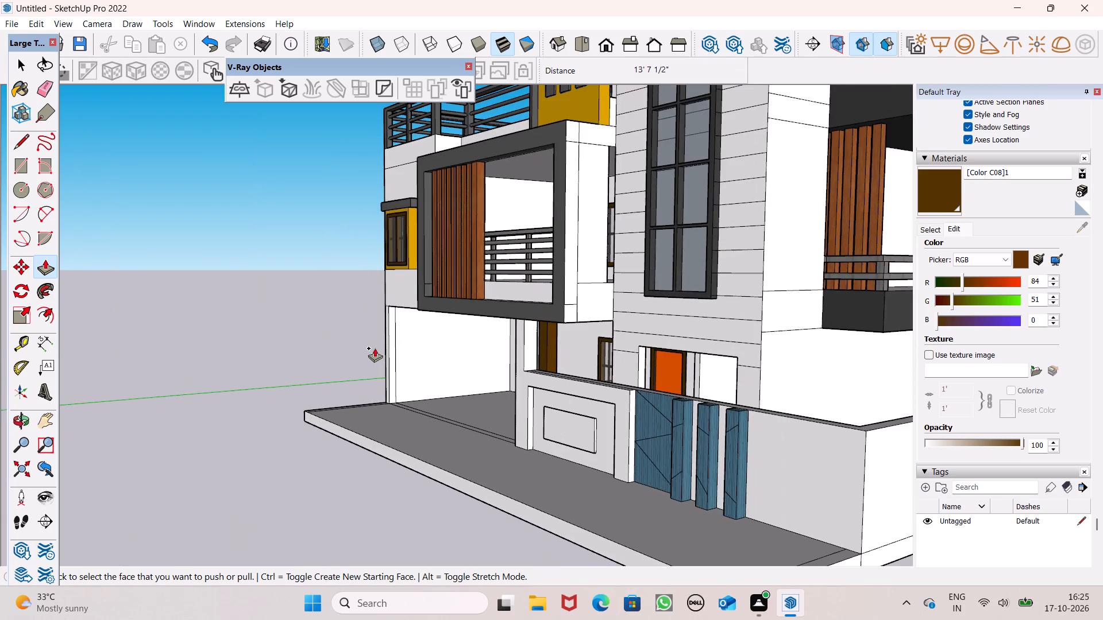
scroll(371, 348, "down", 1)
left_click_drag(302, 332, 387, 365)
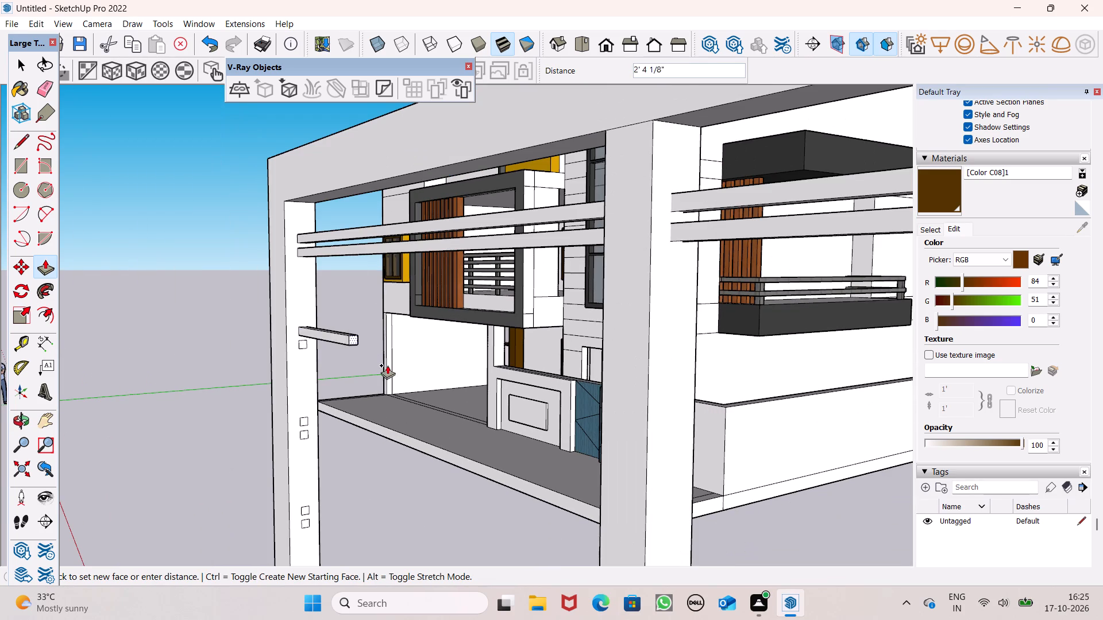
left_click_drag(387, 365, 880, 524)
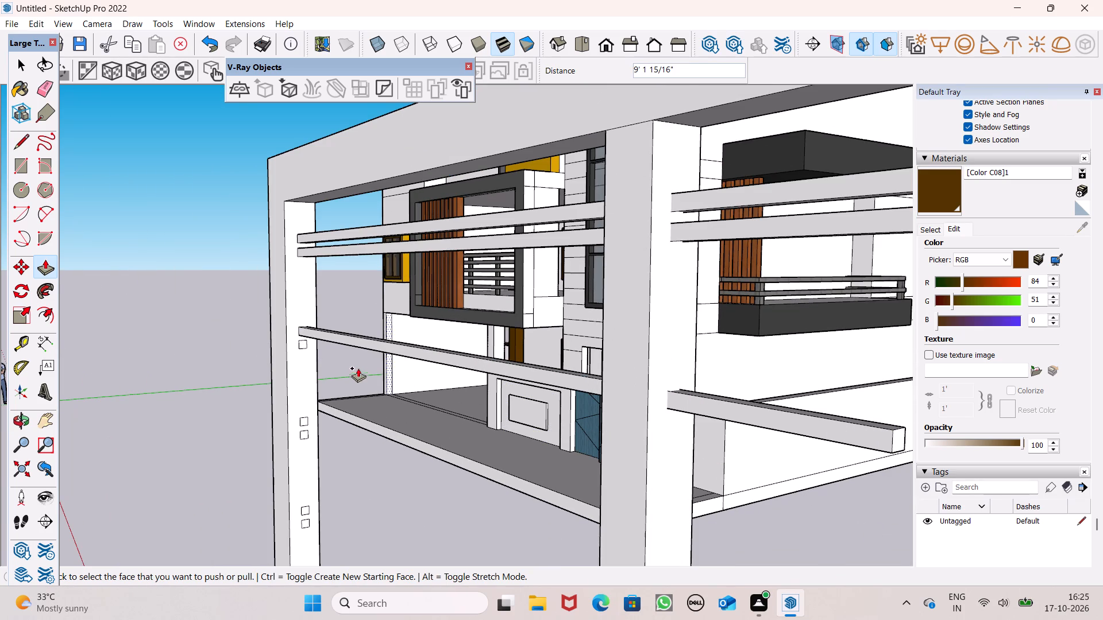
left_click_drag(303, 344, 945, 558)
Push/Pull the third pair of squares from the top into horizontal bars about 11' 4 13/16" and 11' 8 1/4" long.
scroll(397, 334, "down", 6)
scroll(234, 389, "up", 2)
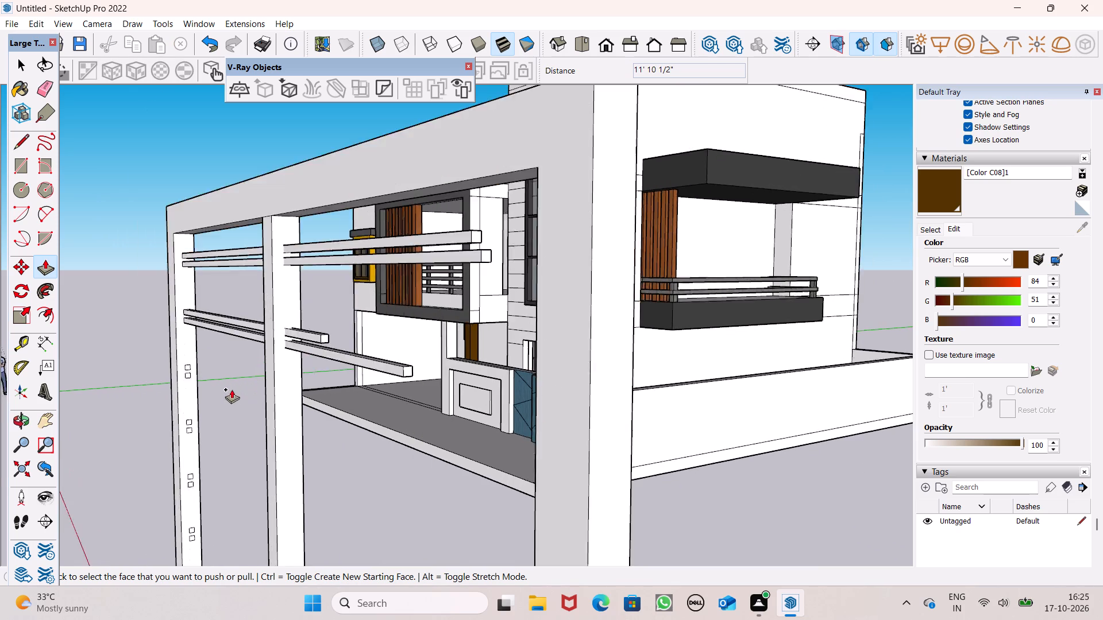
scroll(232, 389, "up", 2)
scroll(201, 373, "down", 4)
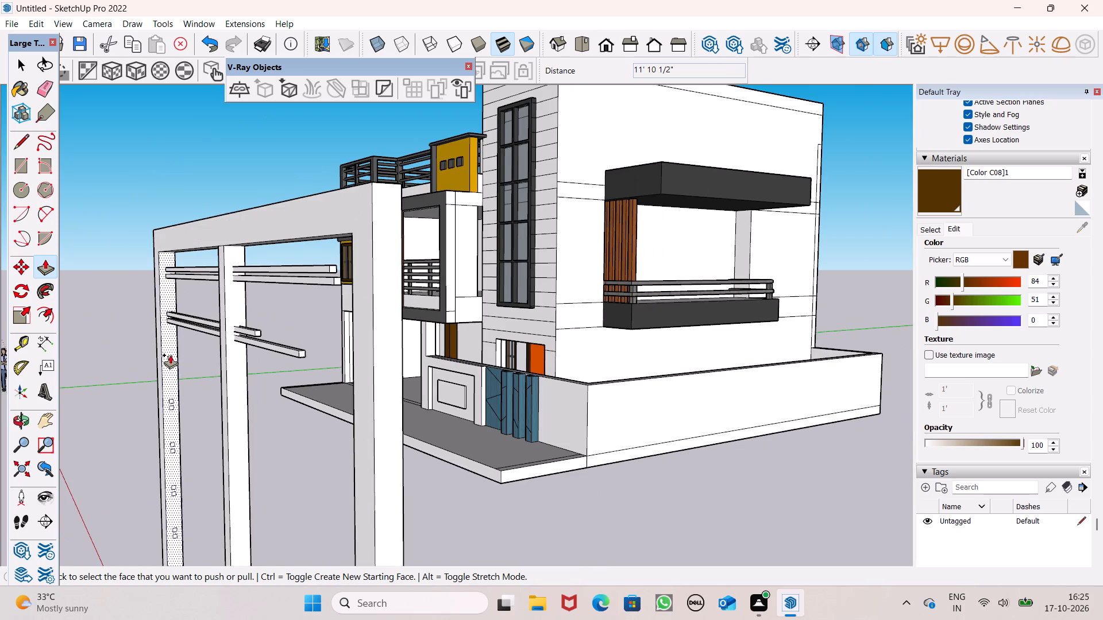
scroll(168, 362, "up", 6)
left_click_drag(171, 353, 615, 549)
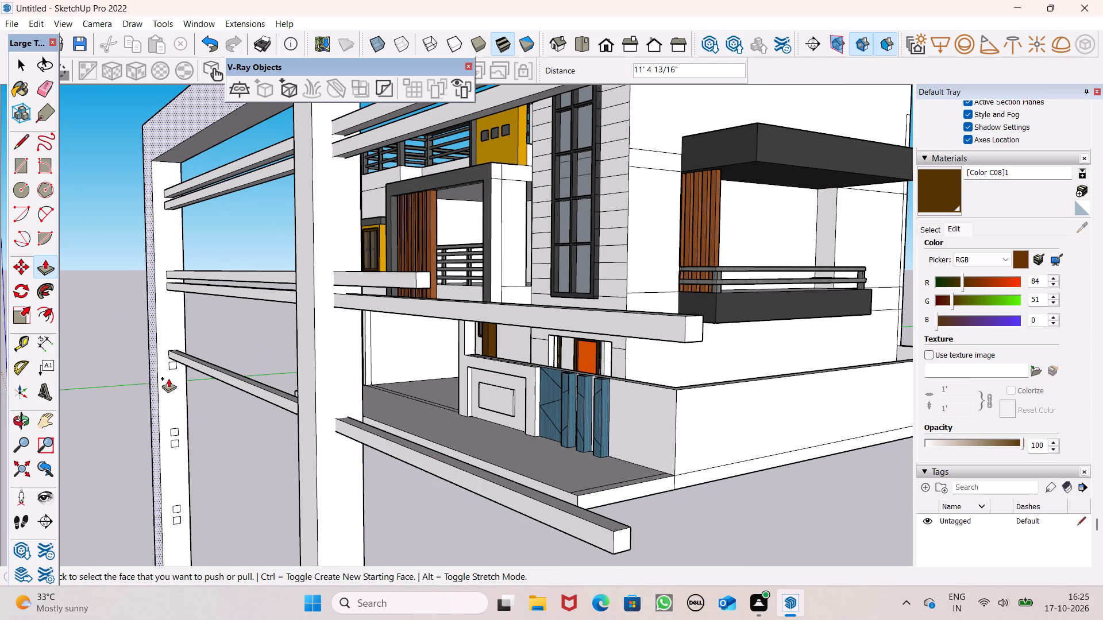
left_click_drag(173, 366, 554, 545)
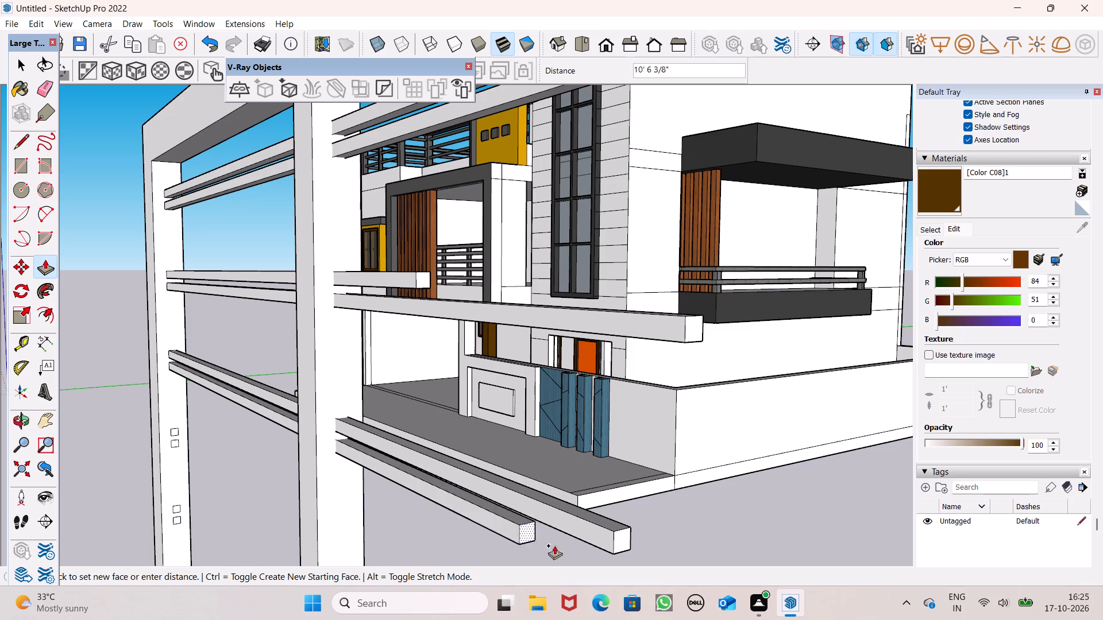
left_click_drag(554, 545, 648, 569)
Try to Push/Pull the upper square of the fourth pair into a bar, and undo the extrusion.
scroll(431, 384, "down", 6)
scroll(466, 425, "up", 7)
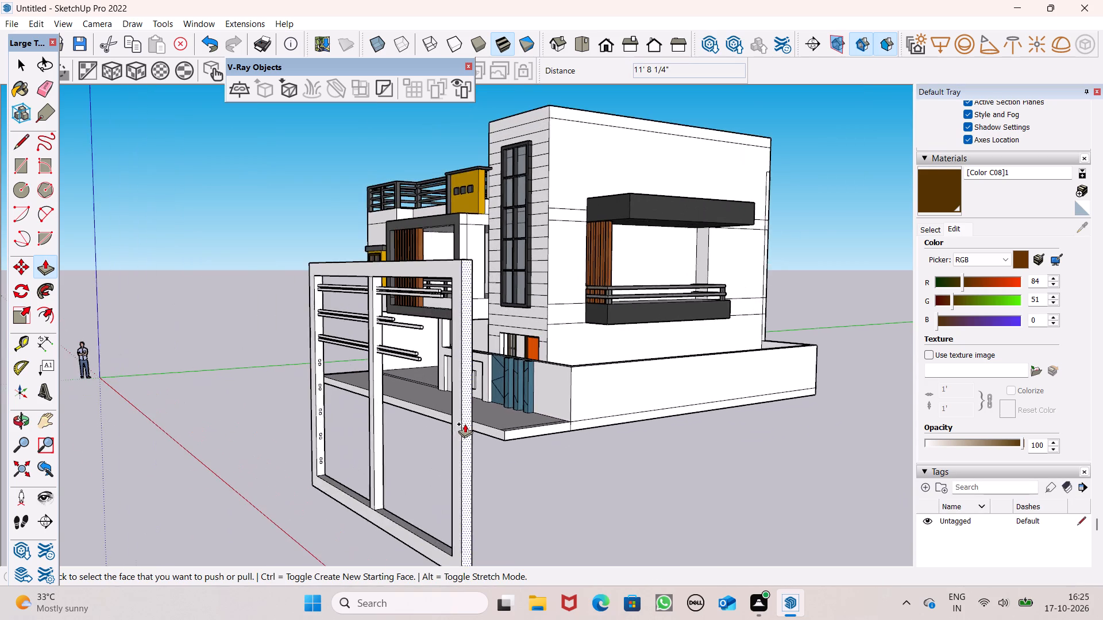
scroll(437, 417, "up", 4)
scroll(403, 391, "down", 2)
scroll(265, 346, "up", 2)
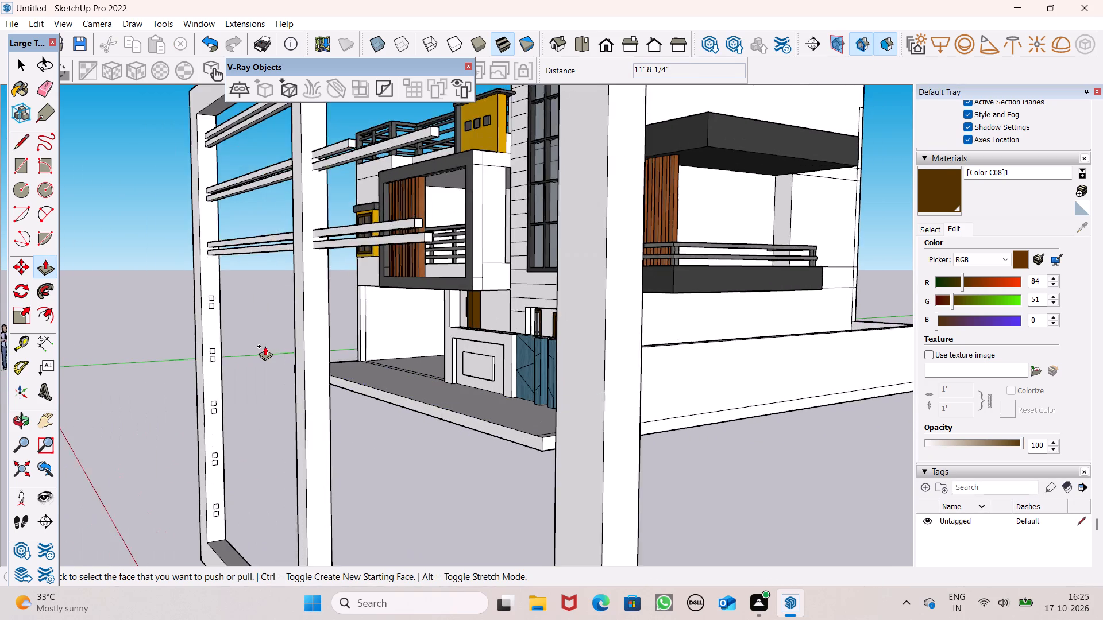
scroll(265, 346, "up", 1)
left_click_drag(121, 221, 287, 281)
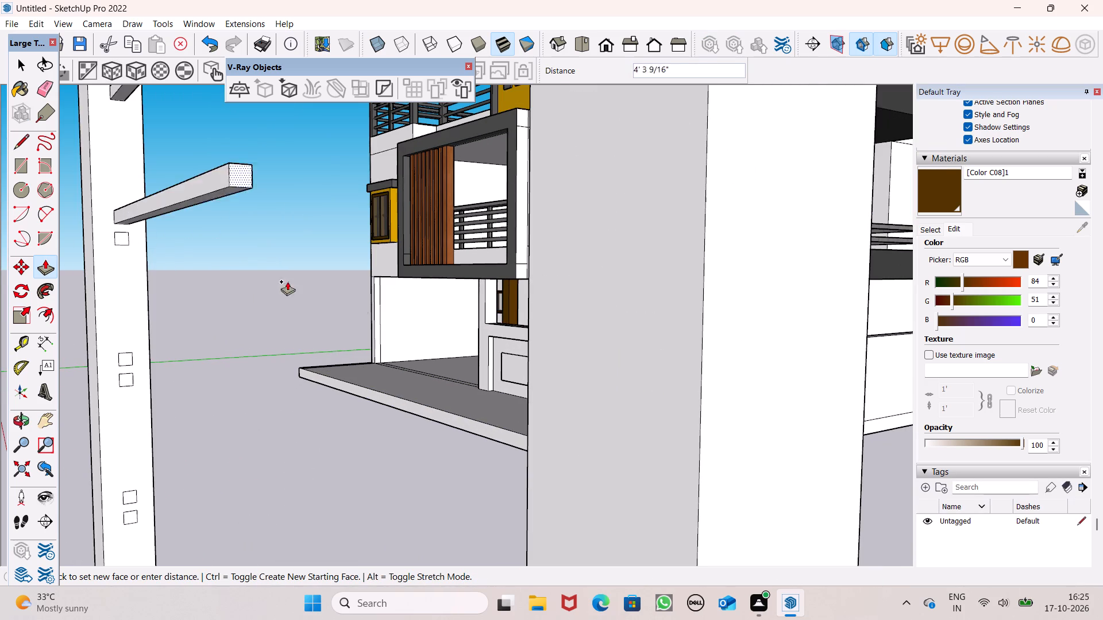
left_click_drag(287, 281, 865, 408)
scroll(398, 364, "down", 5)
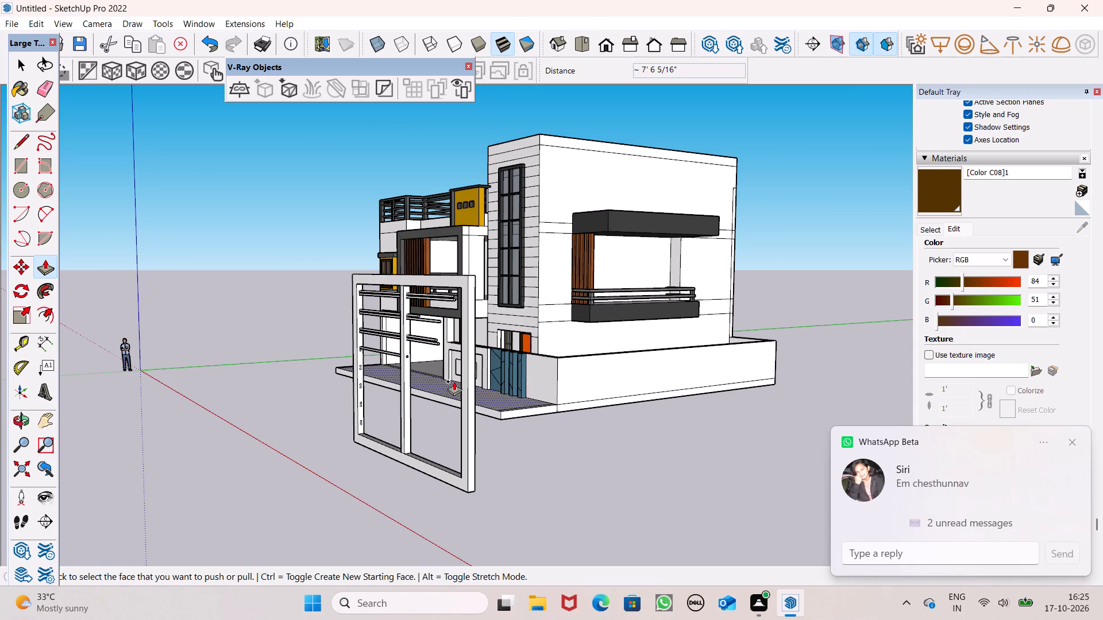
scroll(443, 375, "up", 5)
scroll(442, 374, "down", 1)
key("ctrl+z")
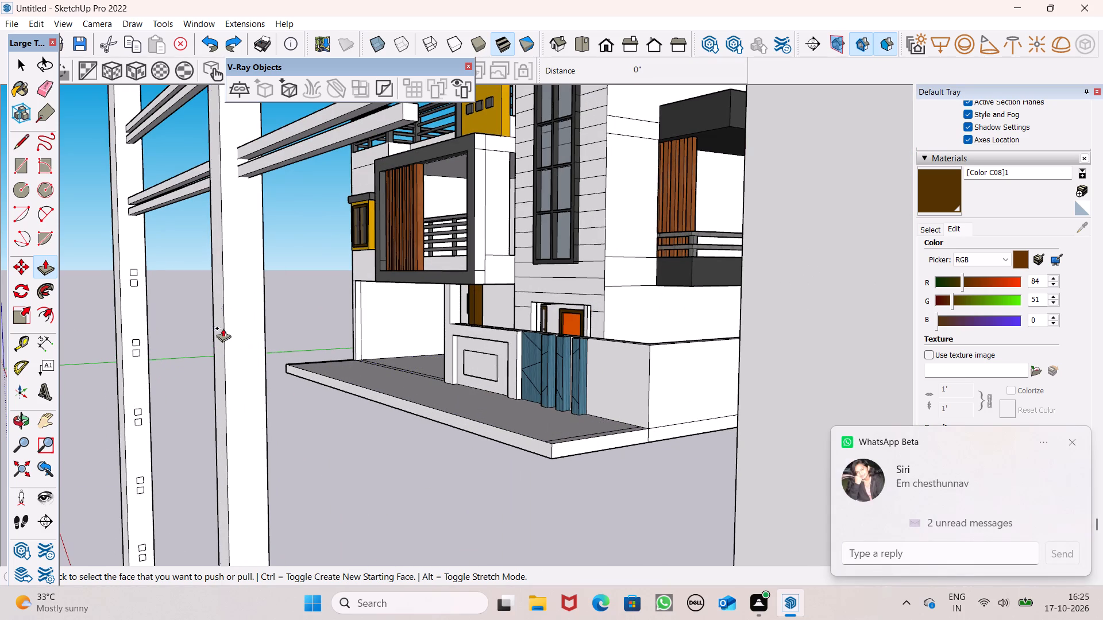
Push/Pull the fourth pair of squares into bars about 13' 3 1/2" and 13' 2 3/8" long, and the fifth about 13' 2 3/16" and 11' 10".
left_click_drag(133, 270, 188, 299)
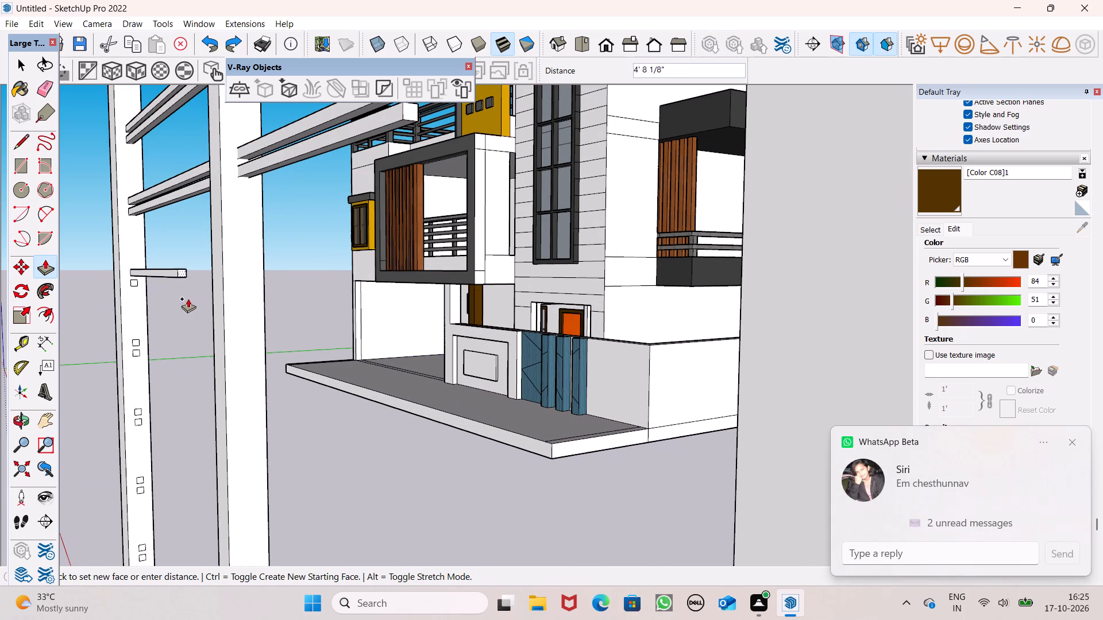
left_click_drag(188, 299, 508, 412)
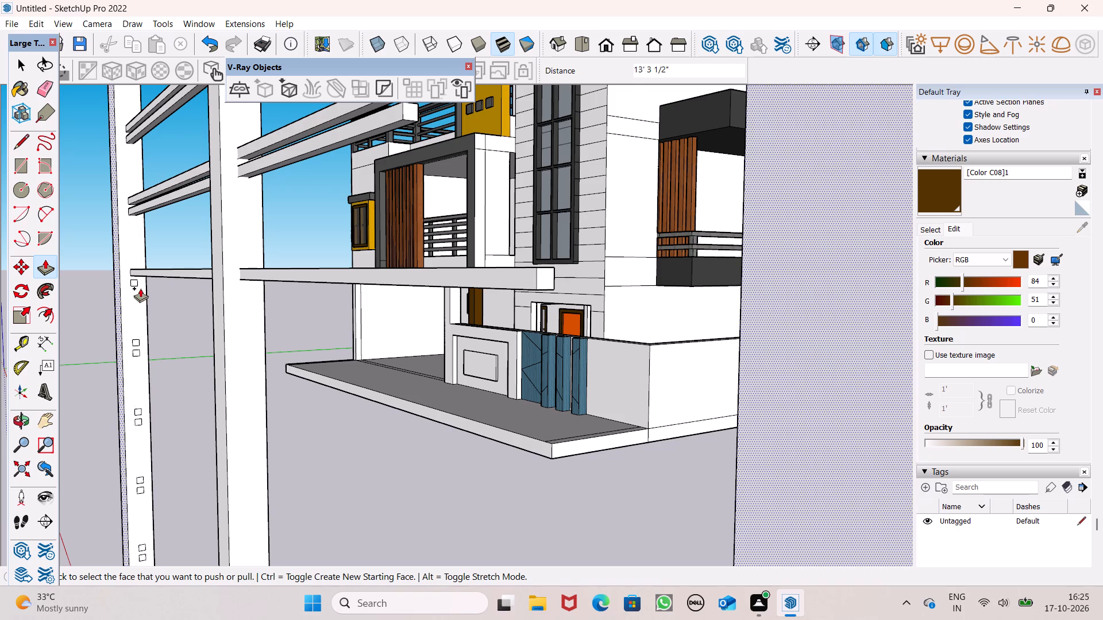
left_click_drag(136, 284, 442, 406)
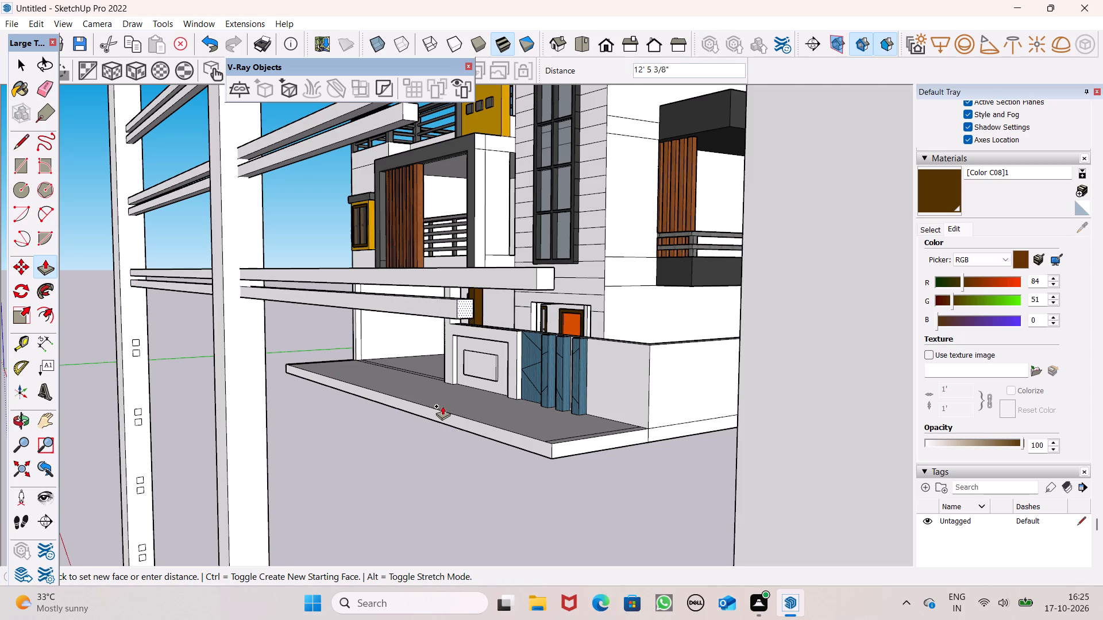
left_click_drag(442, 406, 505, 432)
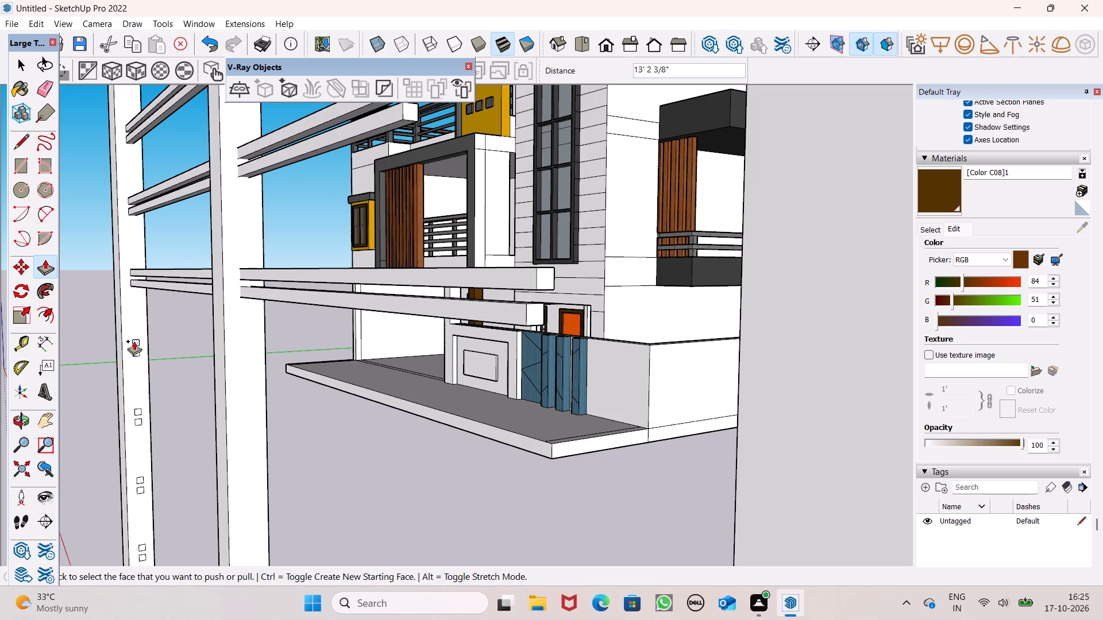
left_click_drag(134, 341, 536, 487)
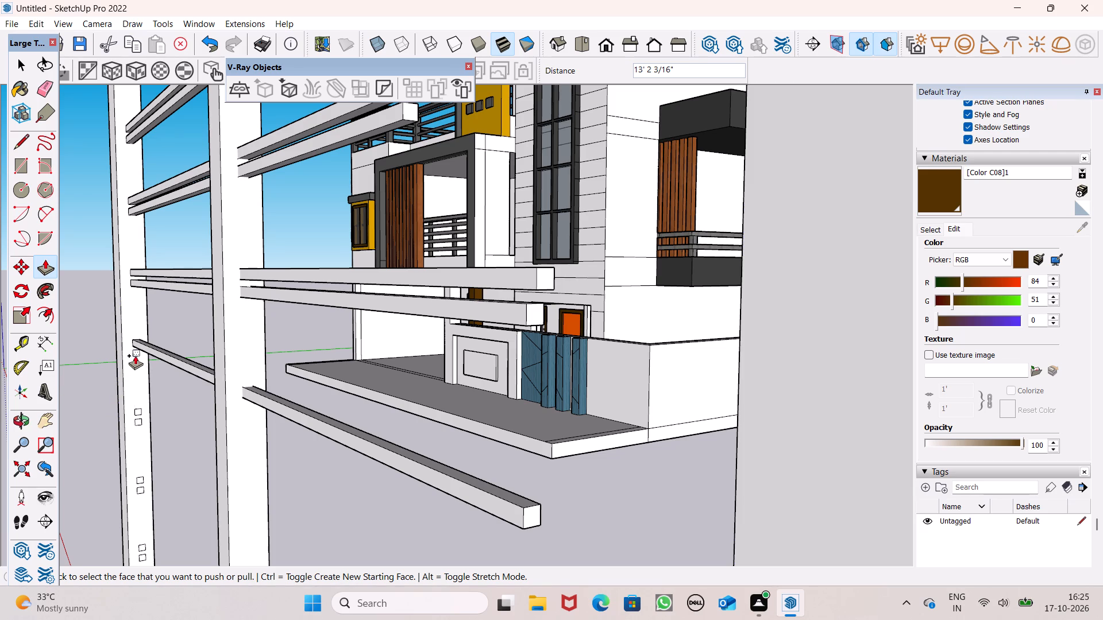
left_click_drag(134, 354, 421, 492)
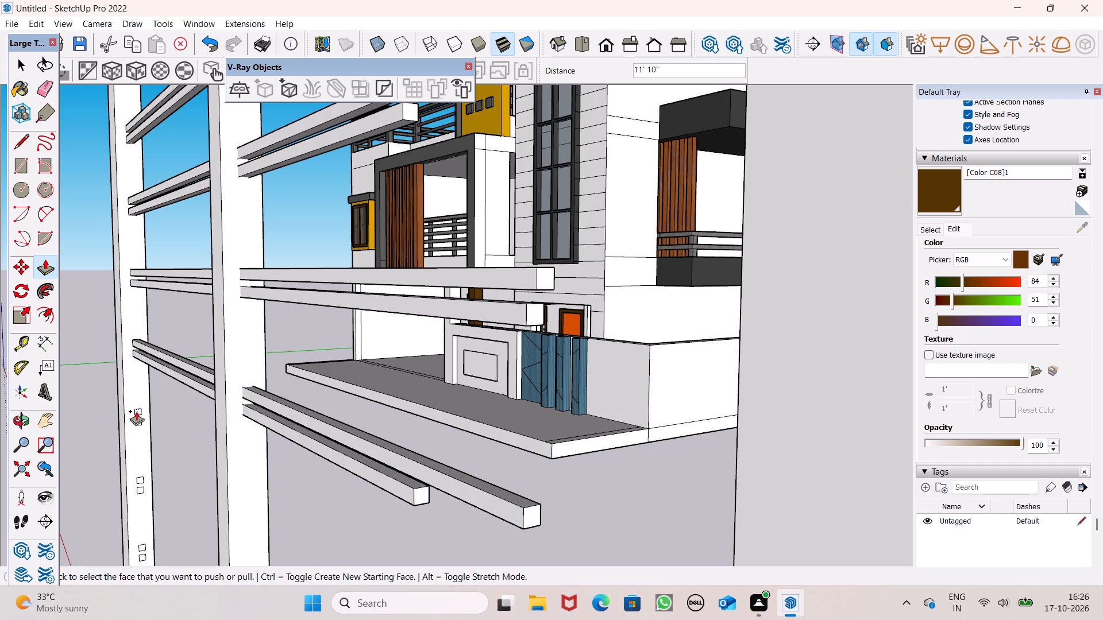
Push/Pull the upper square of the sixth pair from the top into a horizontal bar about 10' 8 1/2" long.
left_click_drag(137, 410, 376, 541)
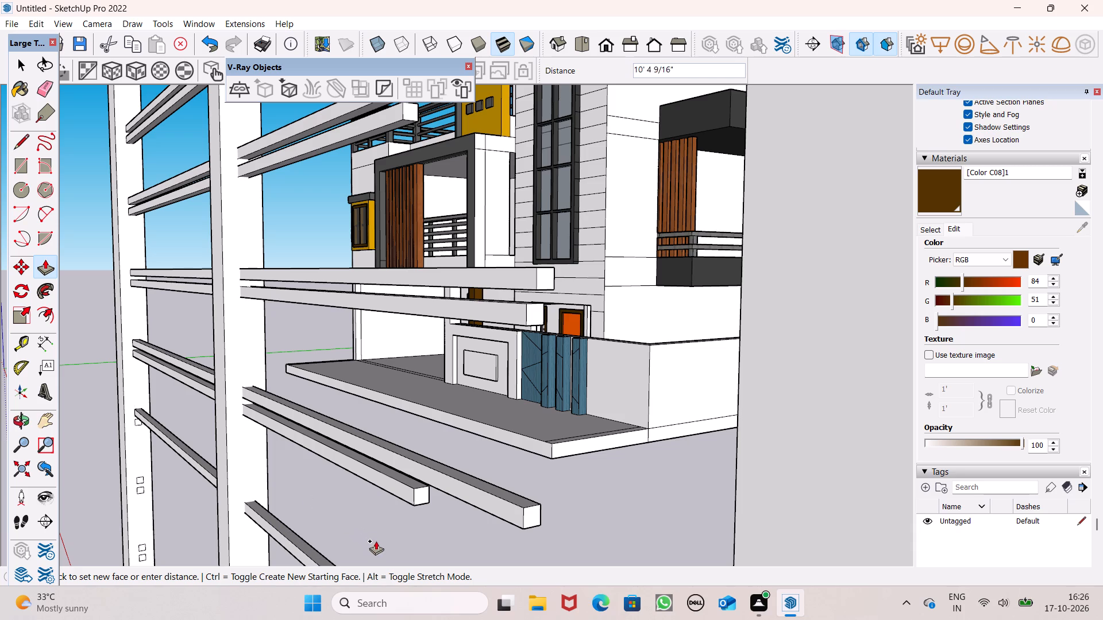
left_click_drag(376, 541, 395, 557)
left_click_drag(395, 557, 398, 528)
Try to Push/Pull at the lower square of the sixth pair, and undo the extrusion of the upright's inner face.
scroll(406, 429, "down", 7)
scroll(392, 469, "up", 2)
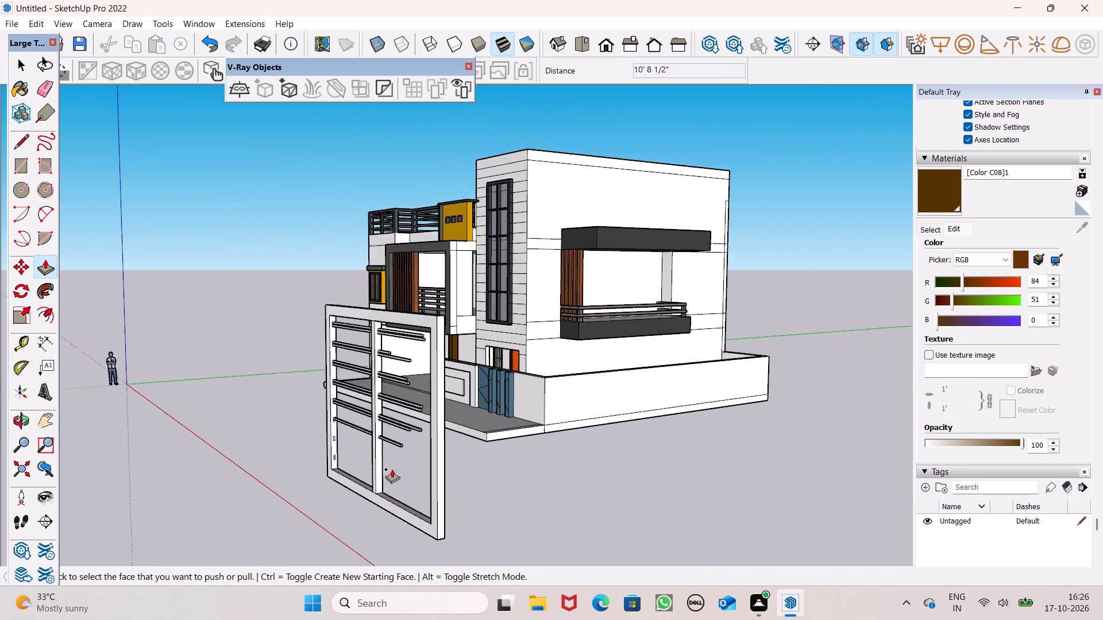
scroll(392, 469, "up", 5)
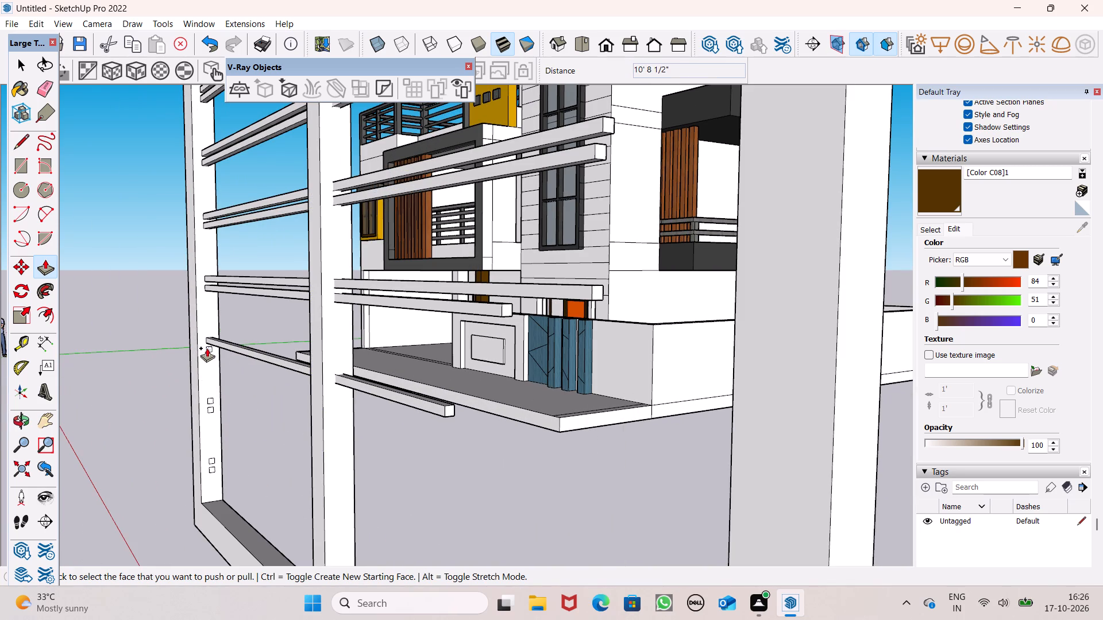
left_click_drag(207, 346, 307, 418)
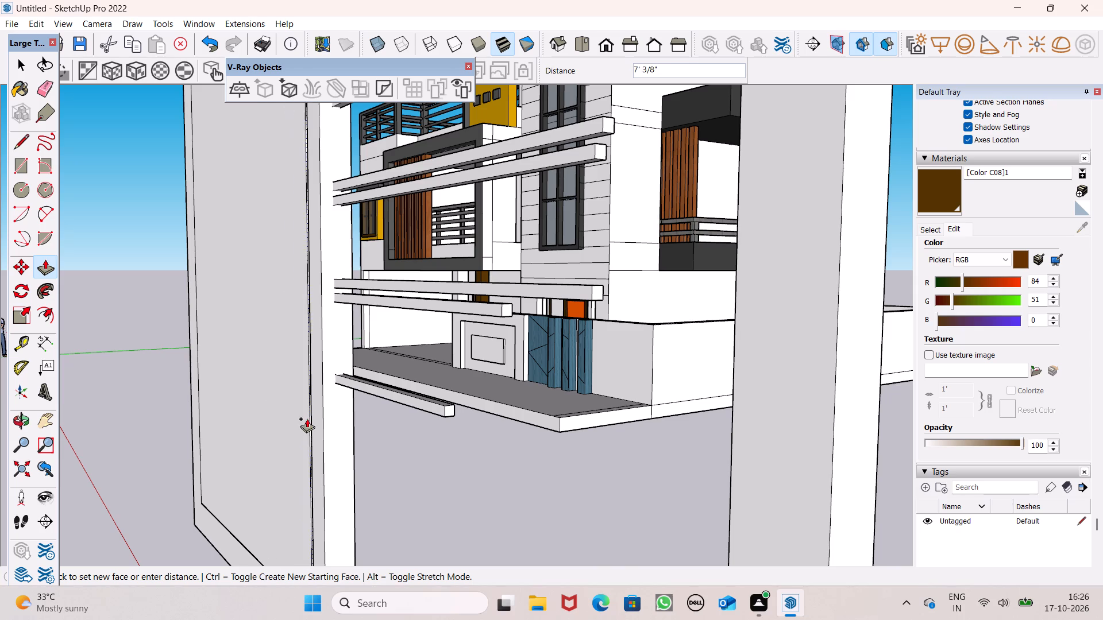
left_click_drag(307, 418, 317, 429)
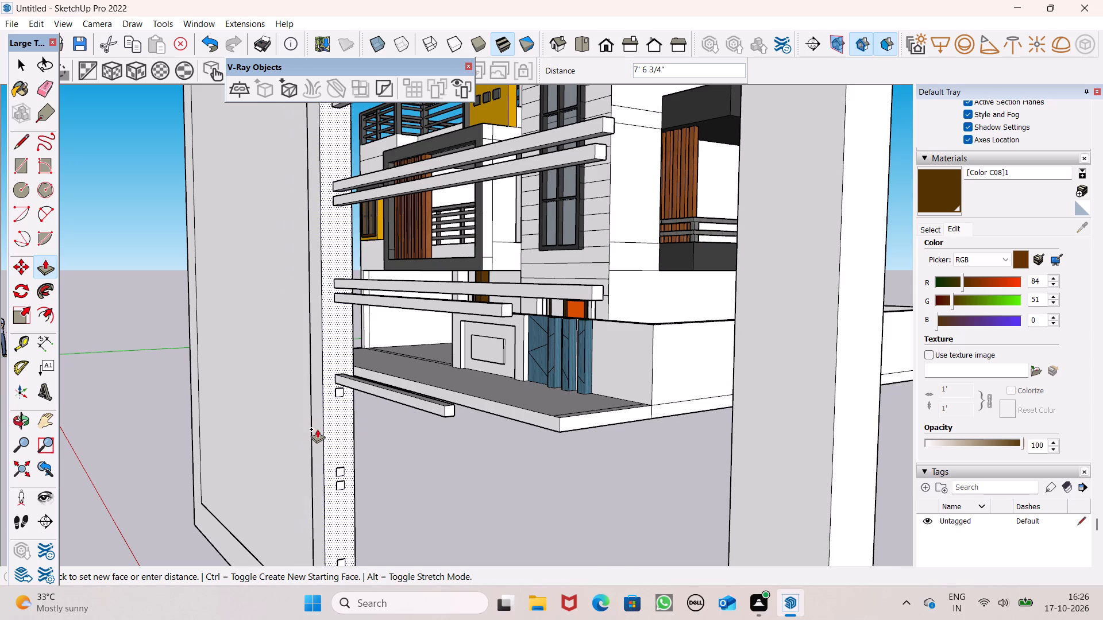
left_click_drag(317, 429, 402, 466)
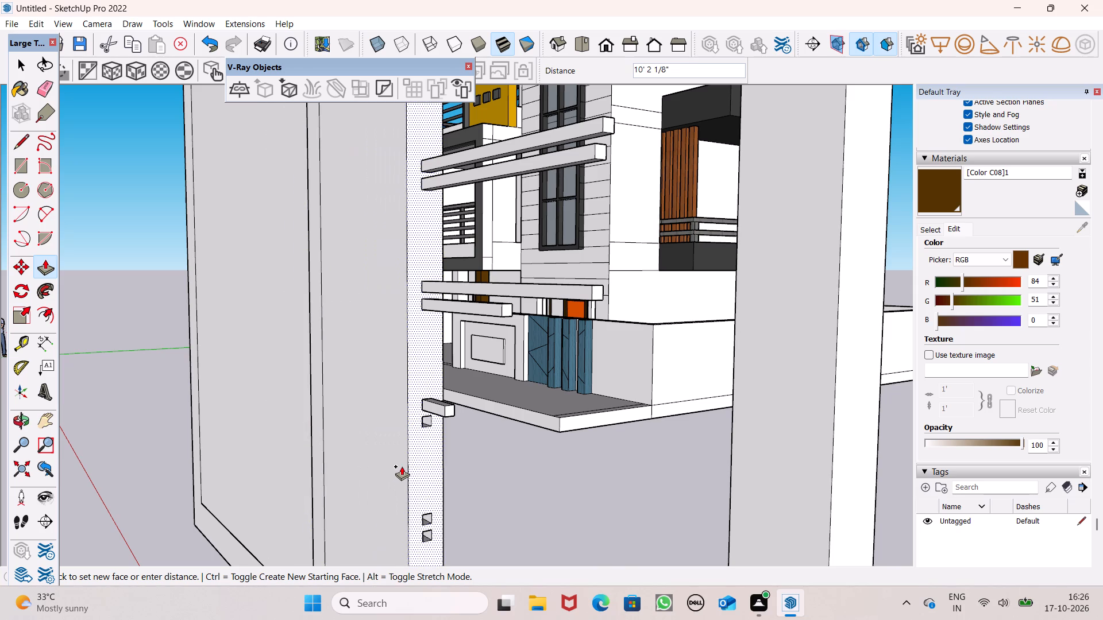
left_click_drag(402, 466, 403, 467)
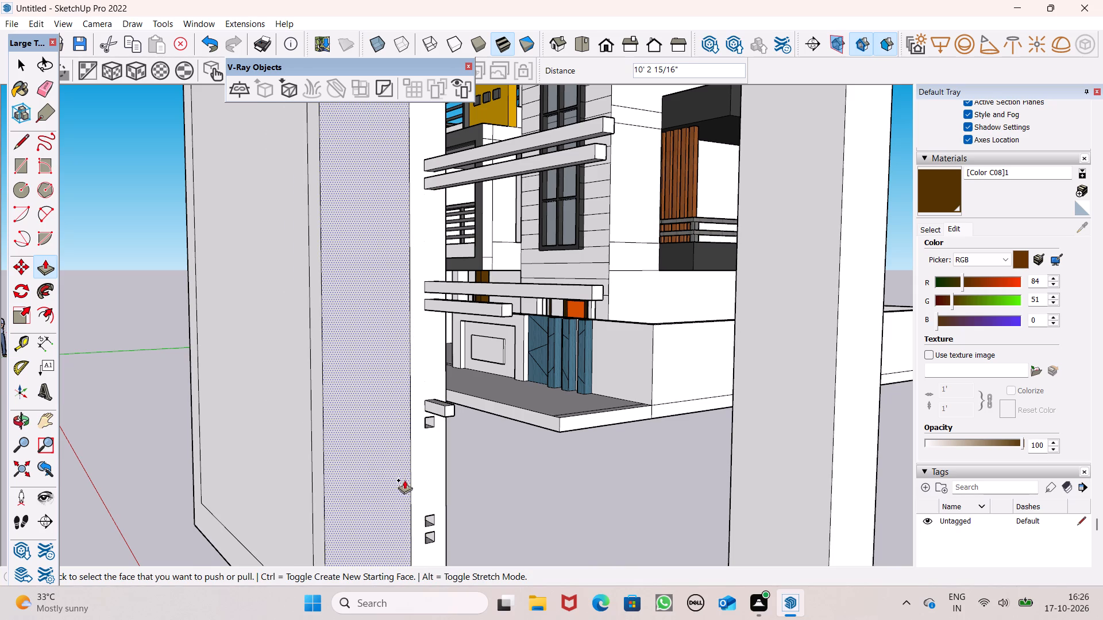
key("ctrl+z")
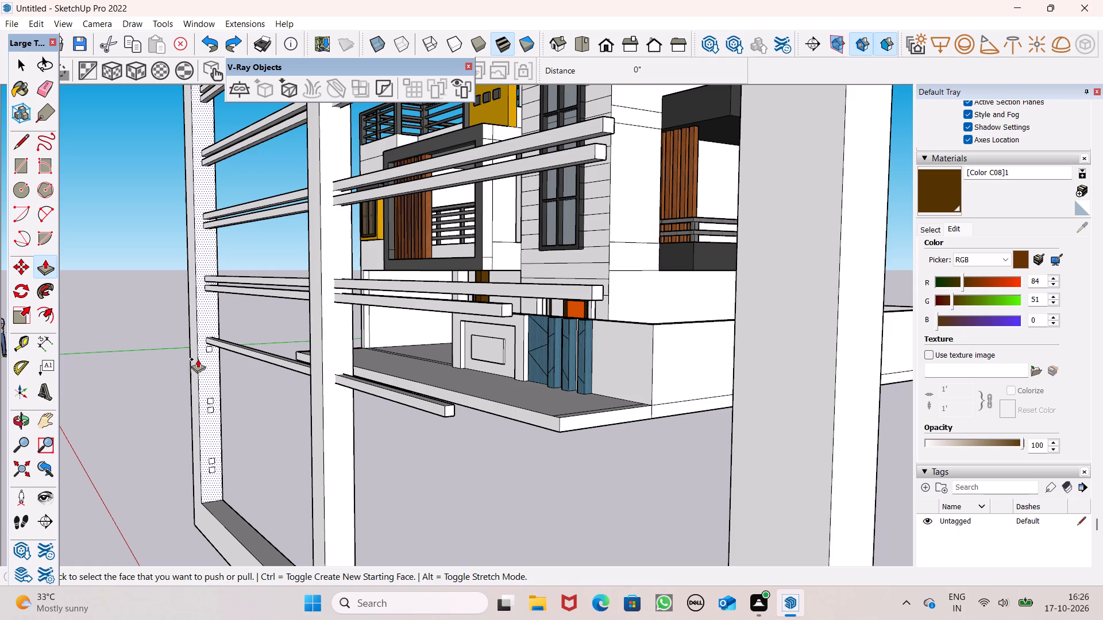
Push/Pull the lower square of the sixth pair through the divider into a bar about 12' 2 1/16" long.
left_click_drag(210, 349, 392, 419)
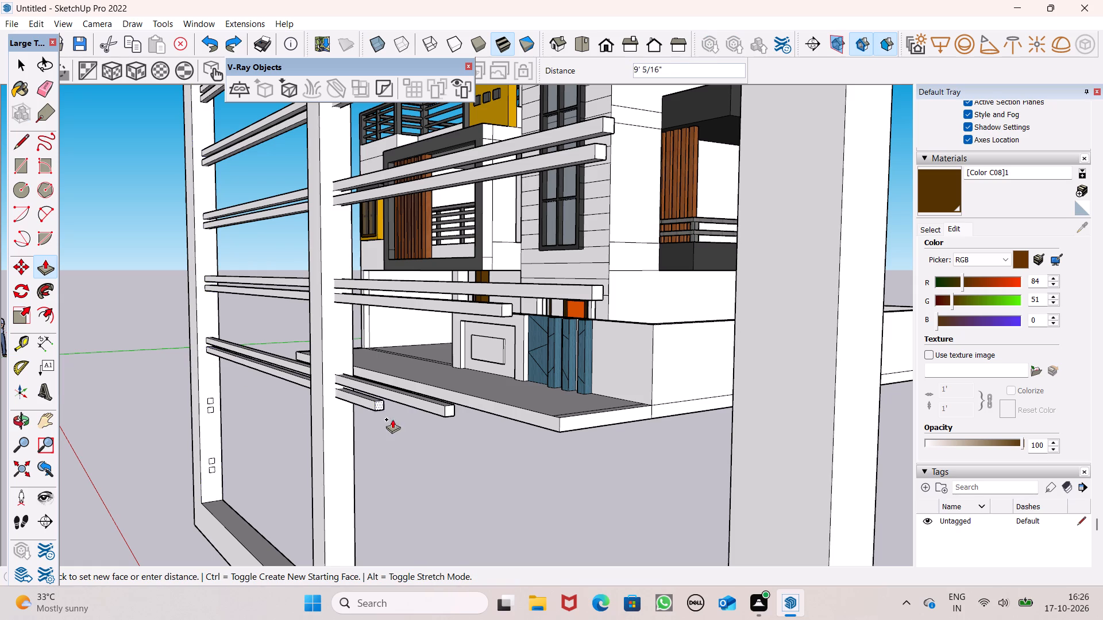
left_click_drag(392, 419, 526, 458)
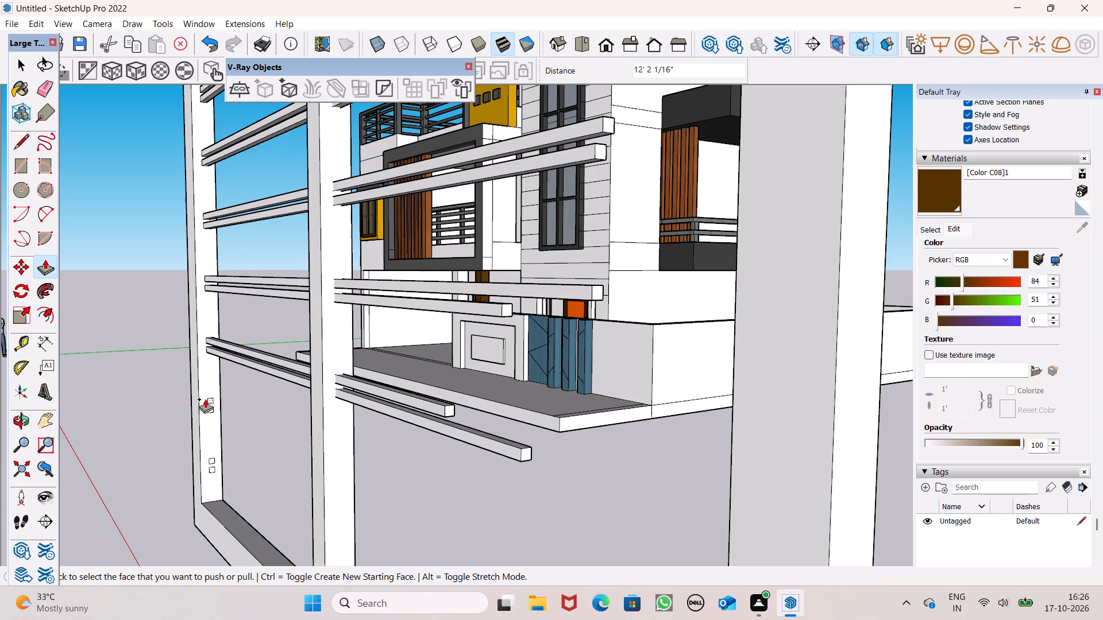
Push/Pull the seventh pair of squares from the top into horizontal bars about 13' 3/4" and 9' 2 1/2" long.
left_click_drag(210, 400, 442, 461)
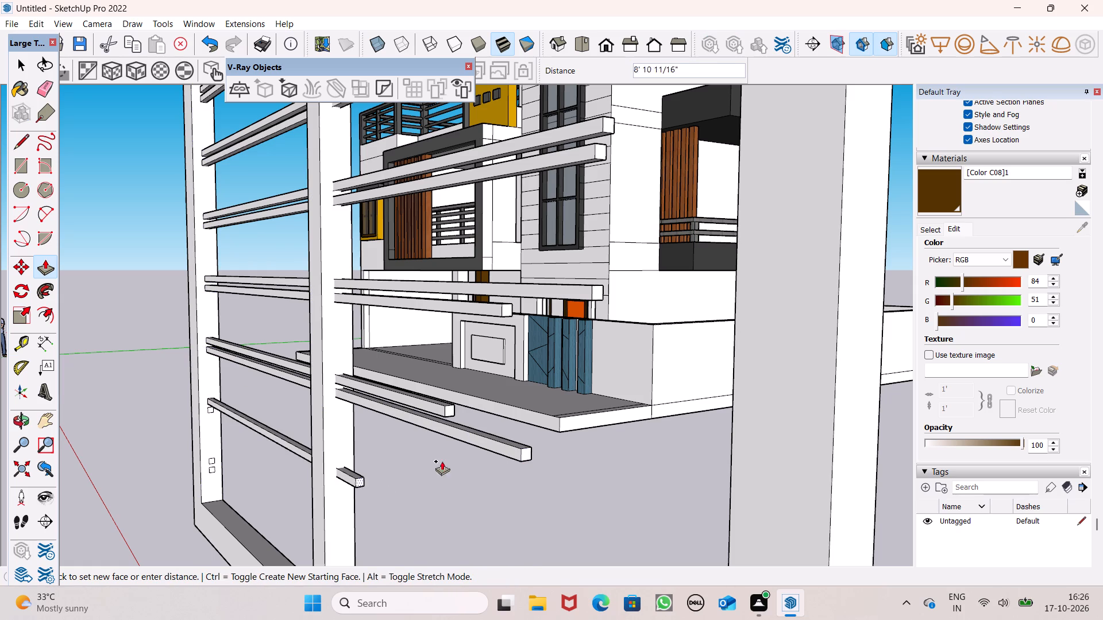
left_click_drag(442, 461, 613, 517)
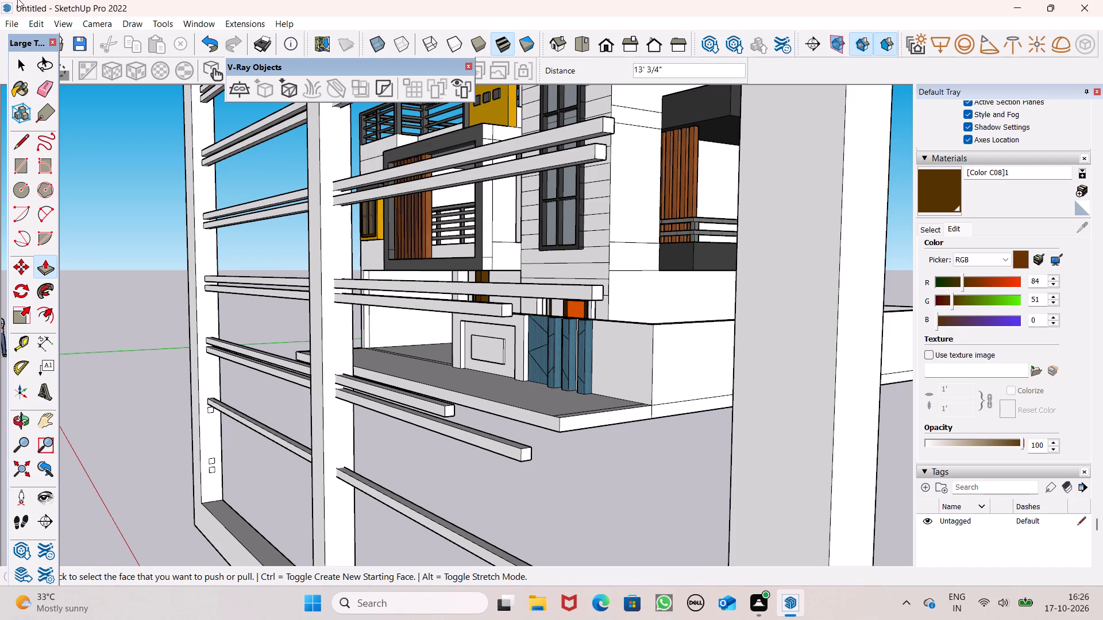
scroll(217, 116, "down", 1)
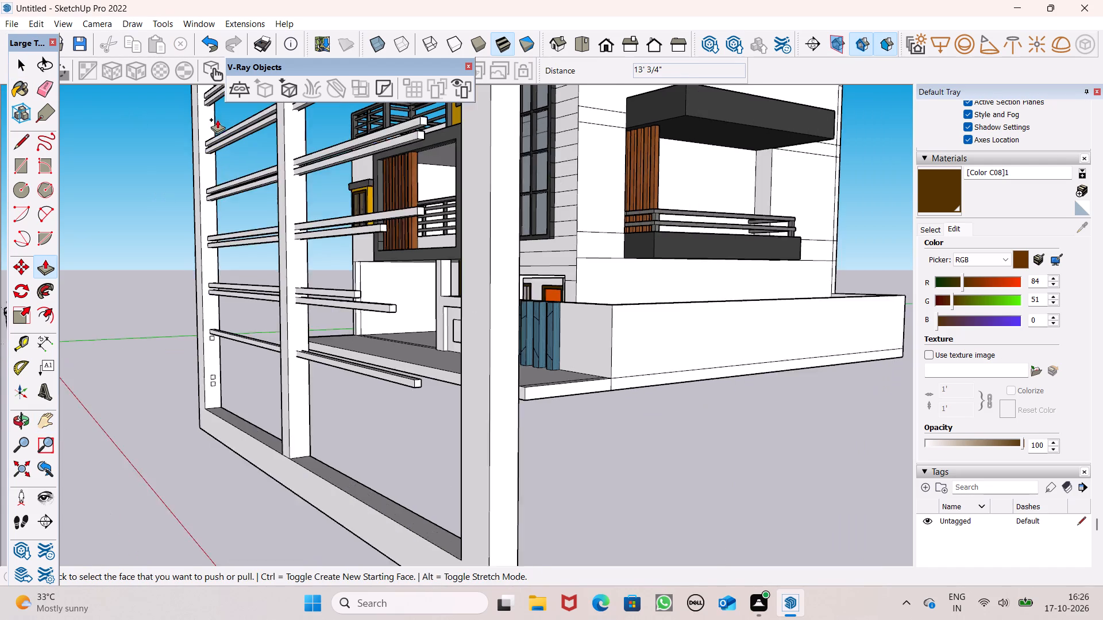
scroll(217, 119, "down", 1)
middle_click_drag(249, 215, 272, 204)
scroll(234, 265, "up", 2)
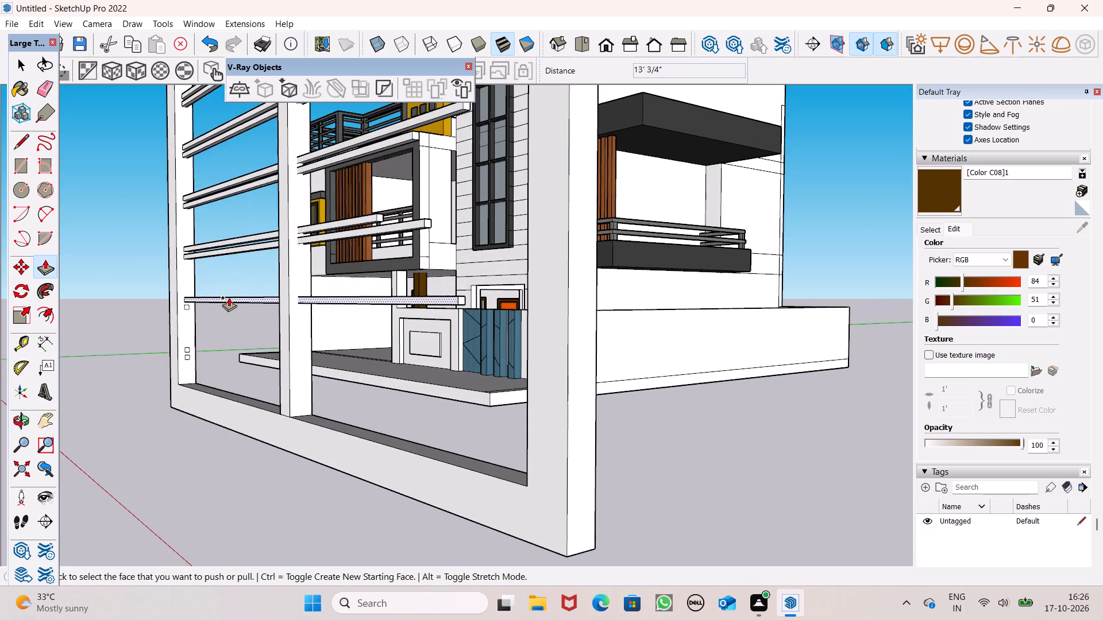
scroll(223, 303, "up", 3)
scroll(161, 300, "down", 1)
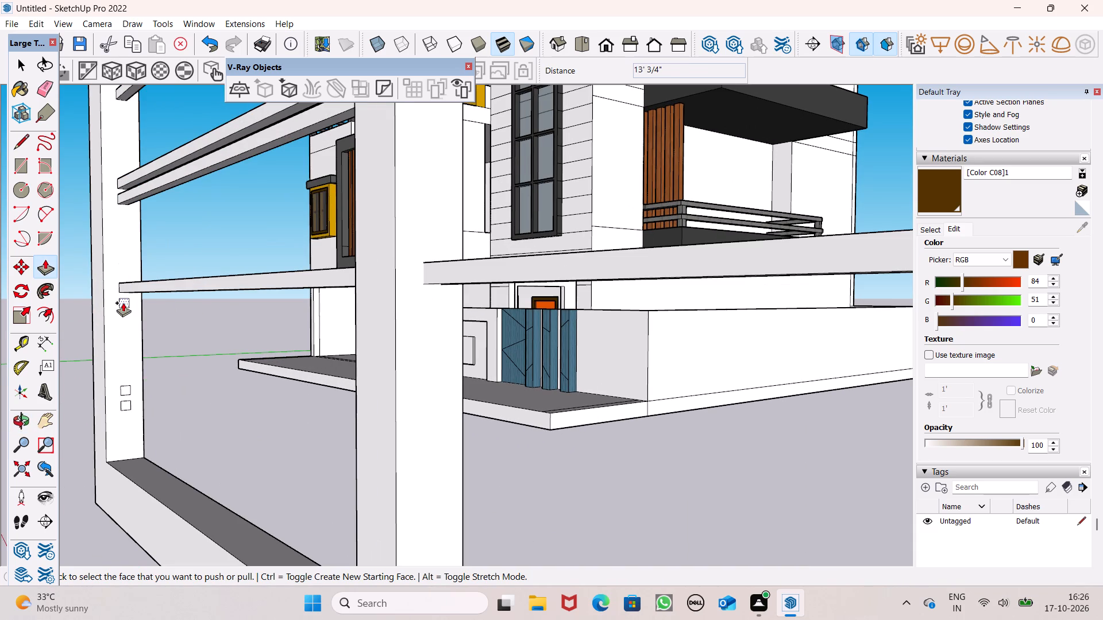
left_click_drag(125, 301, 615, 491)
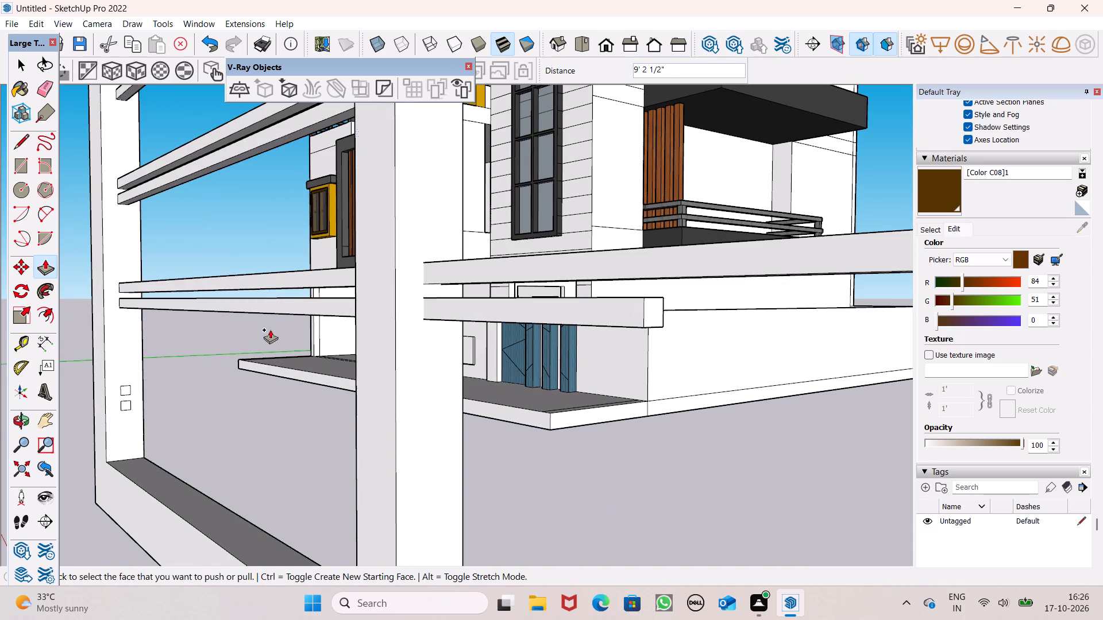
Push/Pull the bottommost pair of squares through the divider into horizontal bars about 9' 3/16" and 9' 7 7/8" long.
left_click_drag(126, 389, 626, 551)
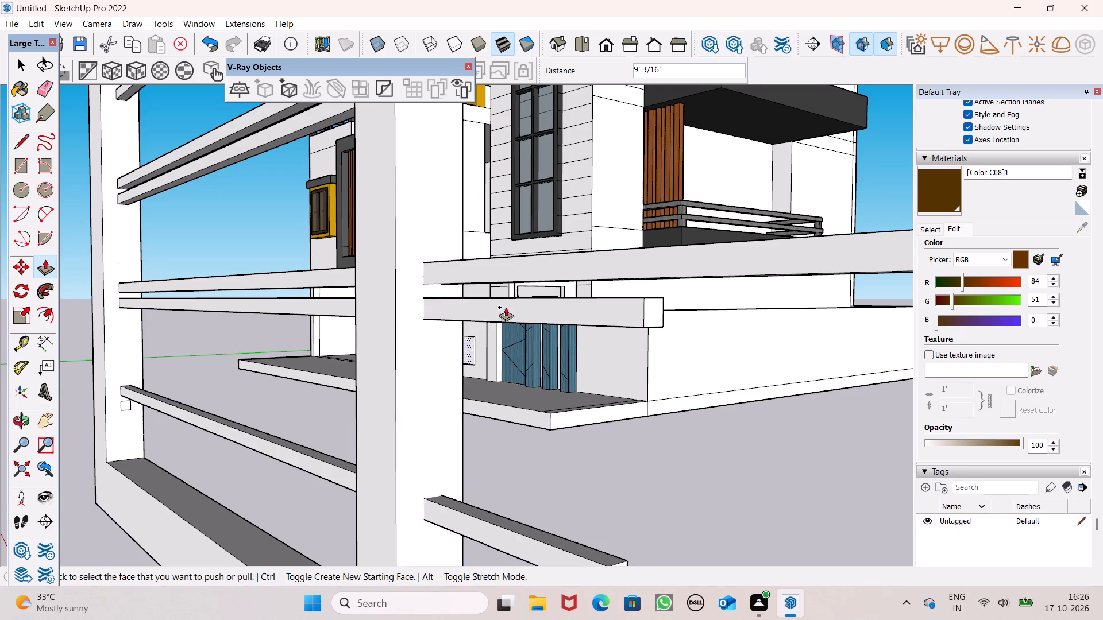
scroll(506, 307, "down", 6)
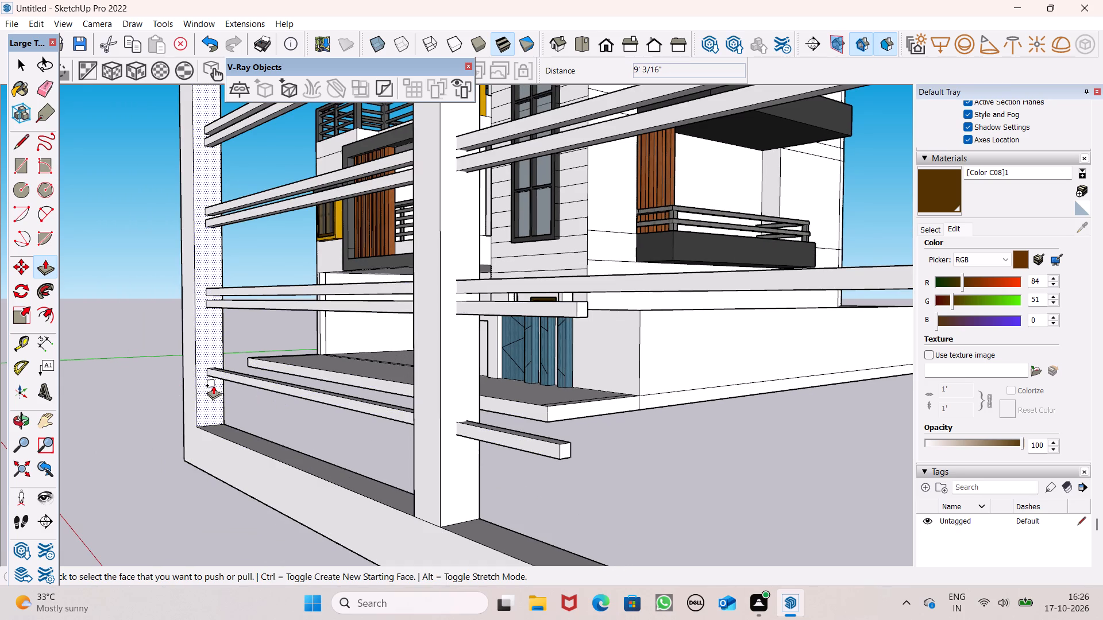
left_click_drag(212, 383, 616, 522)
scroll(196, 325, "down", 6)
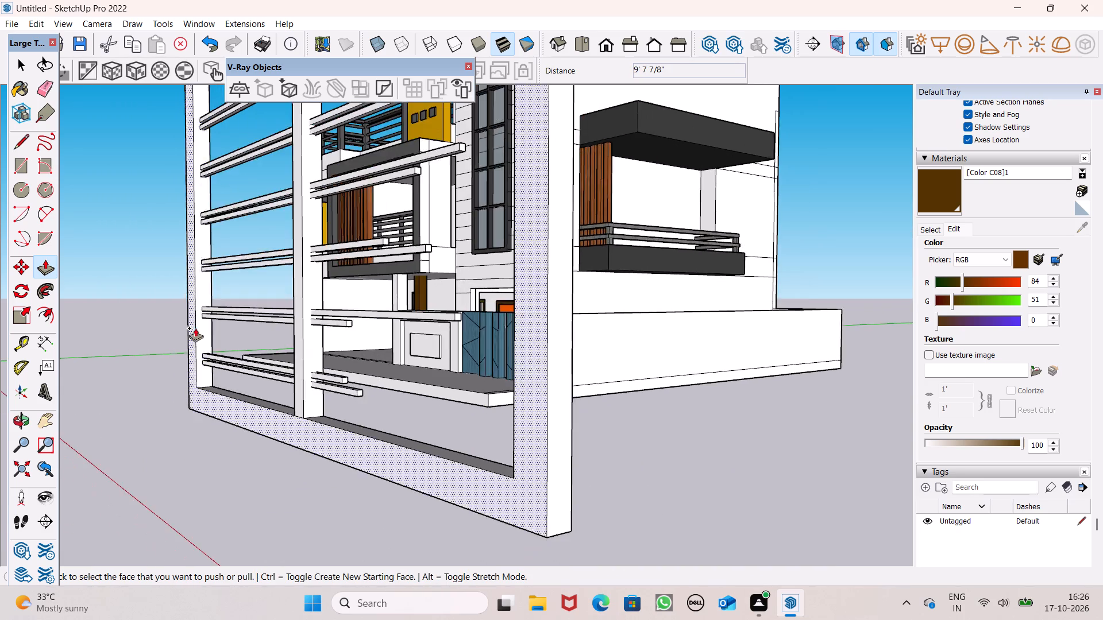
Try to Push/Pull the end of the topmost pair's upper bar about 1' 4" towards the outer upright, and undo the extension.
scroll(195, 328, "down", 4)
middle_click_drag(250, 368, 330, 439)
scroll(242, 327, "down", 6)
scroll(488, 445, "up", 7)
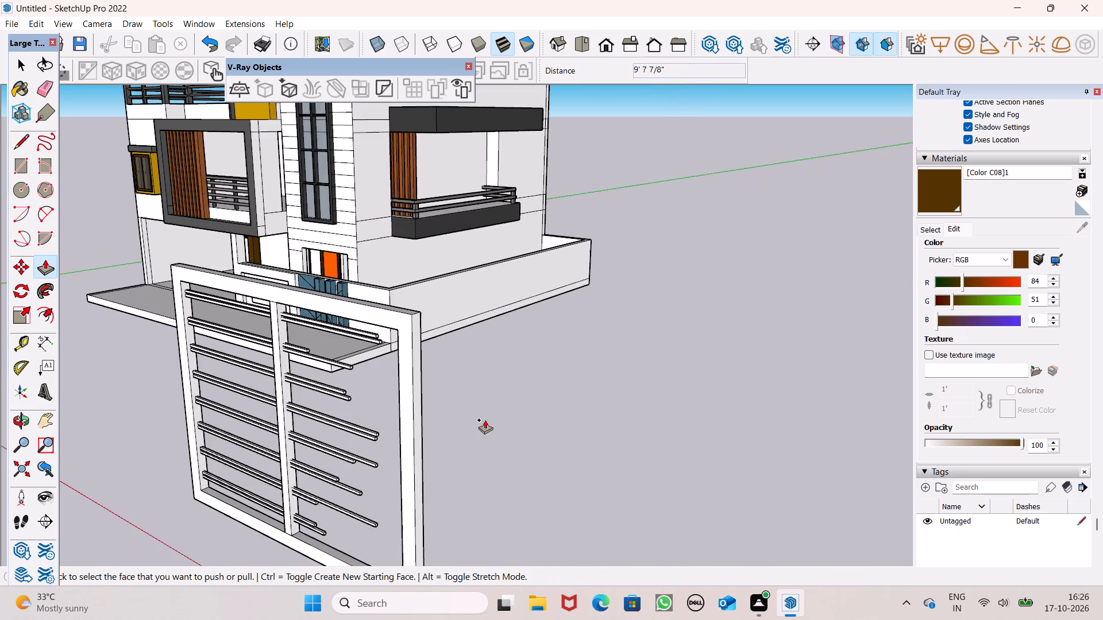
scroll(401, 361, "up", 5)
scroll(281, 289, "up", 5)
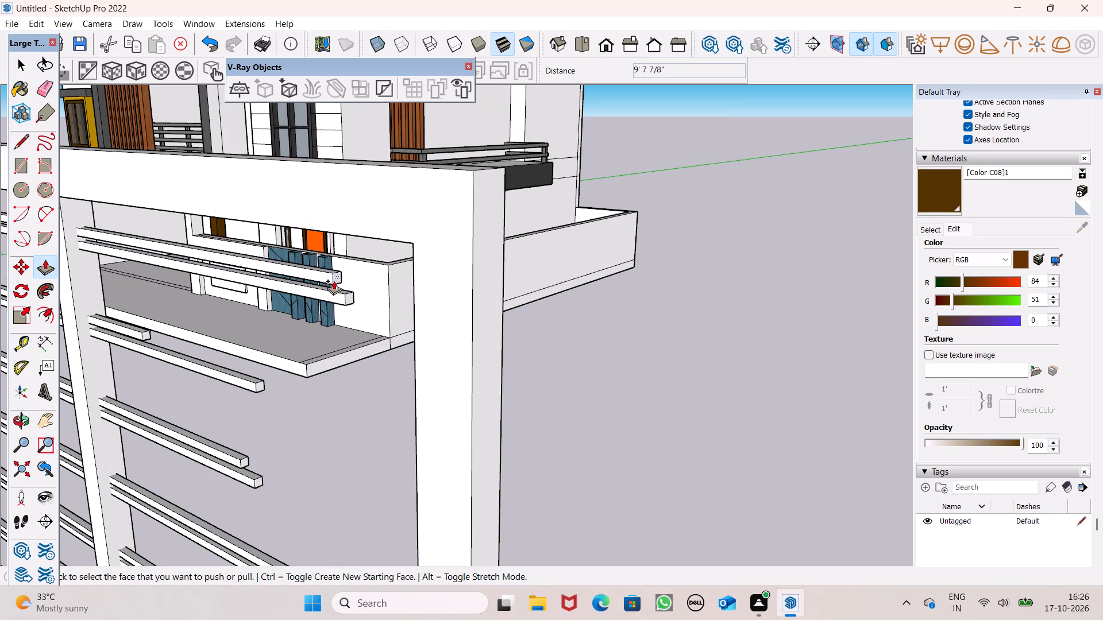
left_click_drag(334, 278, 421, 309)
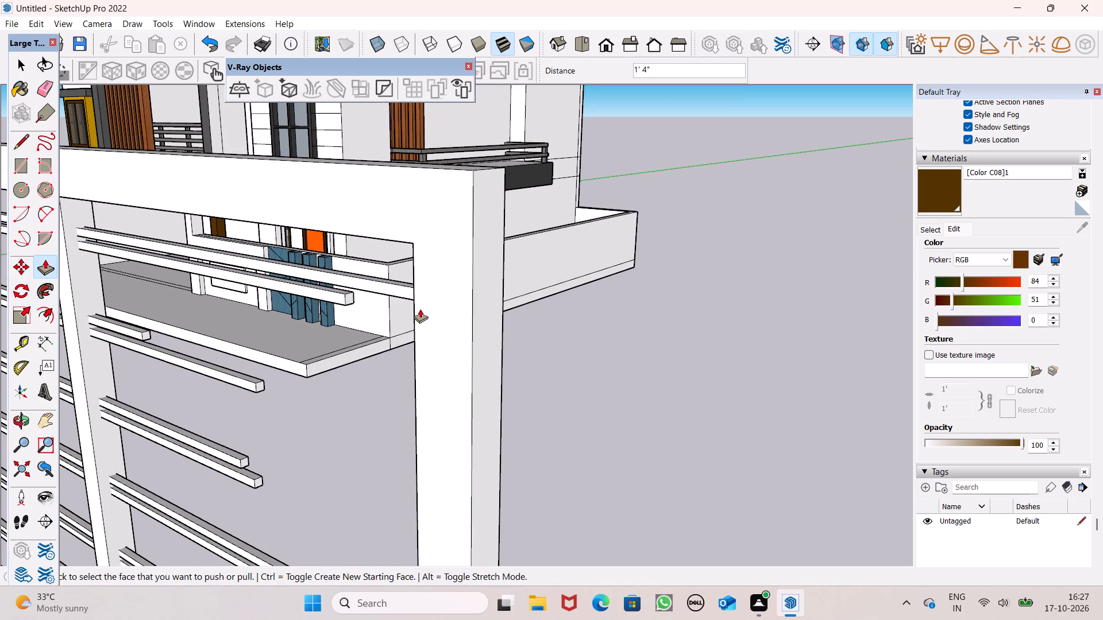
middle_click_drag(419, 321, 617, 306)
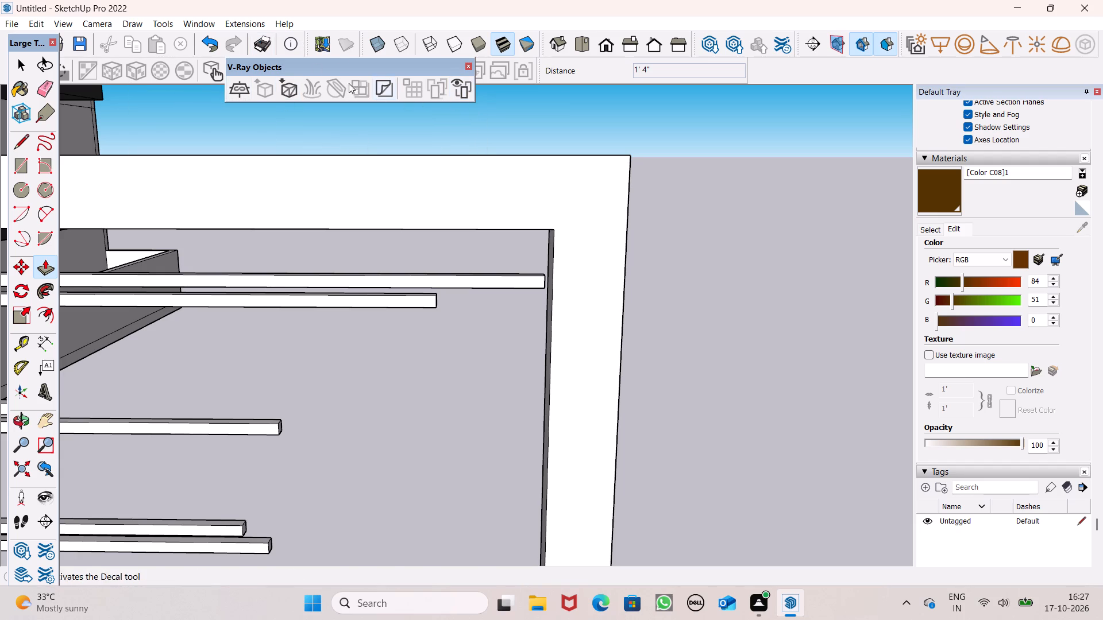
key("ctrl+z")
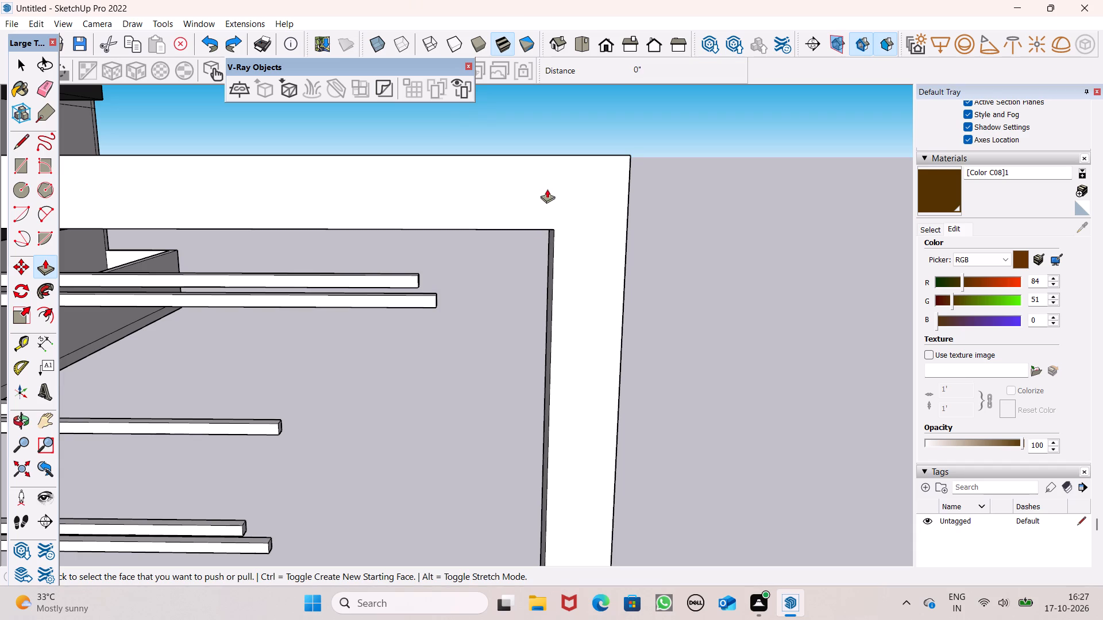
Push/Pull the ends of the topmost pair of bars about 1' 4 3/4" and 1' 2 1/2" to reach the frame's outer upright.
middle_click_drag(511, 289, 503, 279)
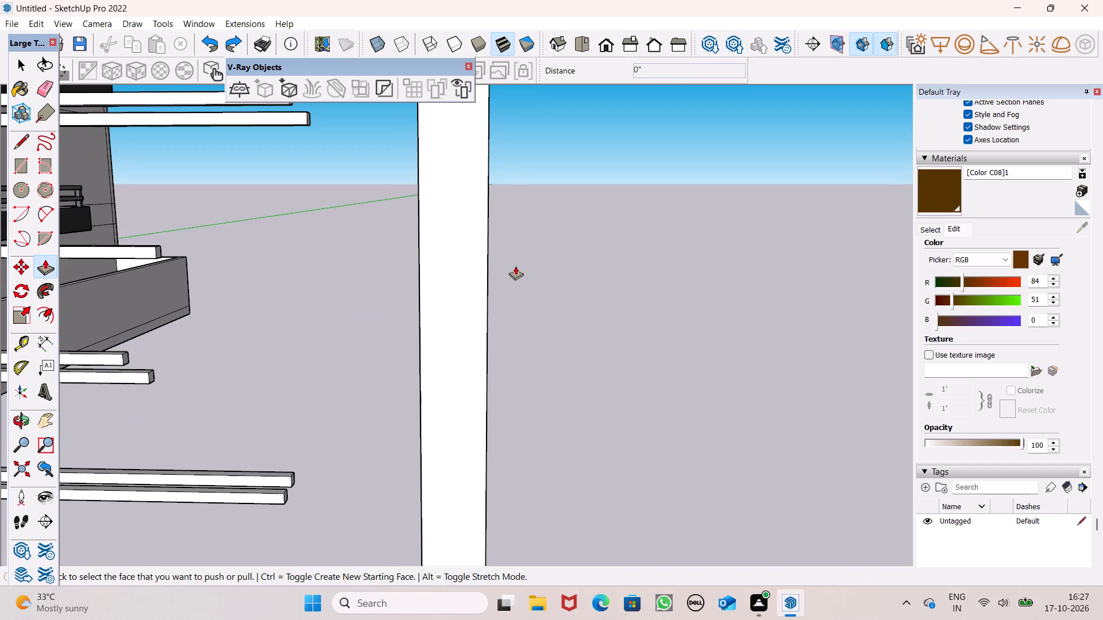
scroll(557, 224, "down", 1)
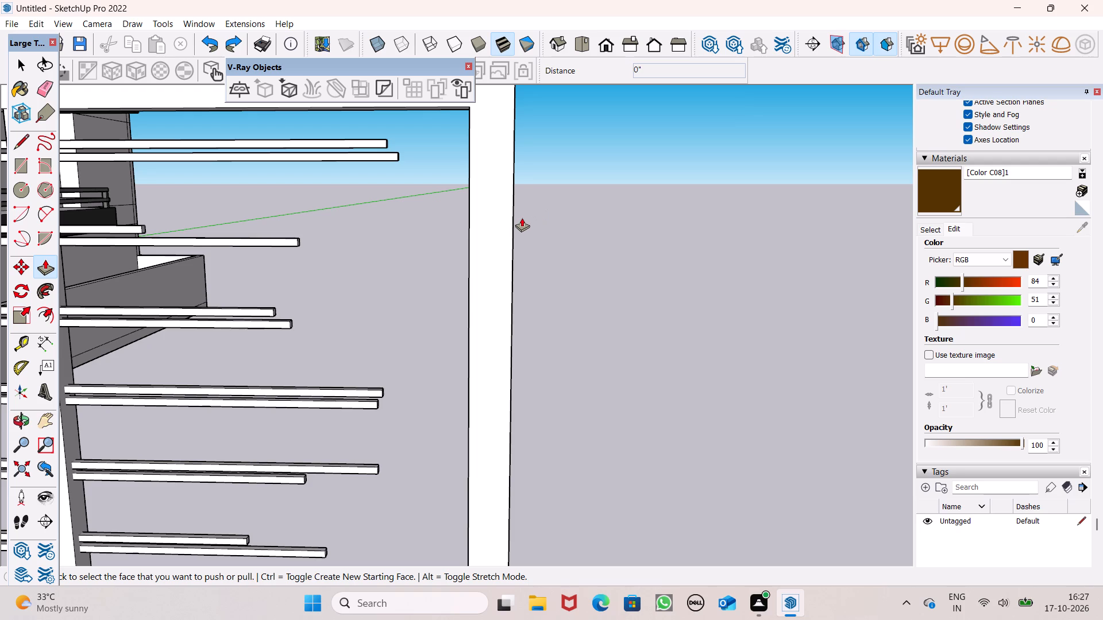
middle_click_drag(515, 226, 505, 253)
scroll(511, 204, "down", 3)
scroll(511, 204, "up", 1)
scroll(400, 329, "up", 2)
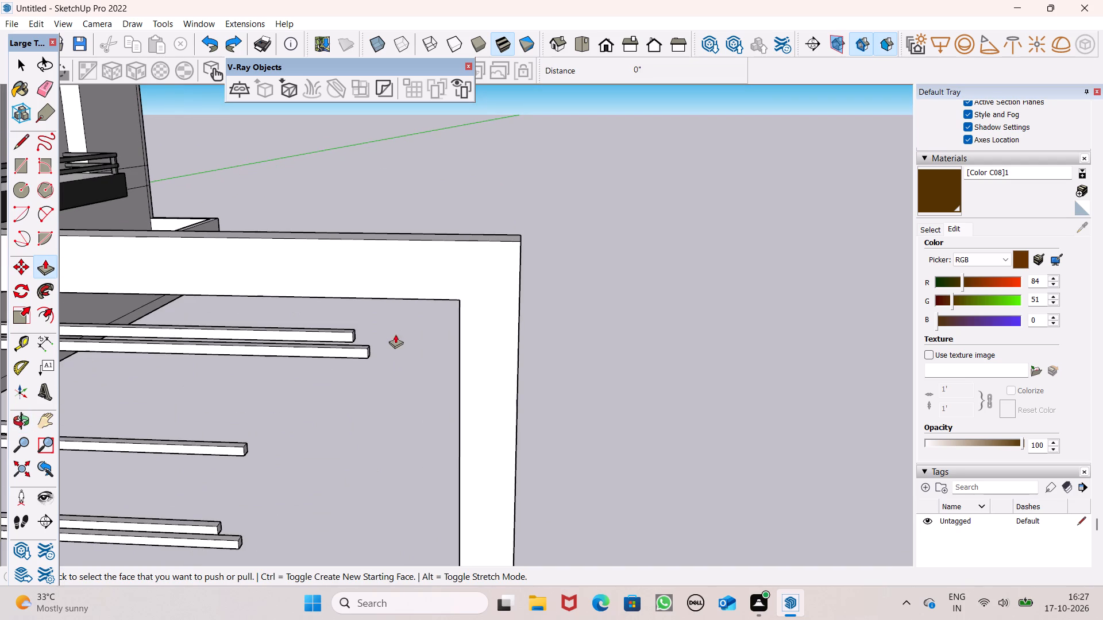
middle_click_drag(449, 338, 436, 341)
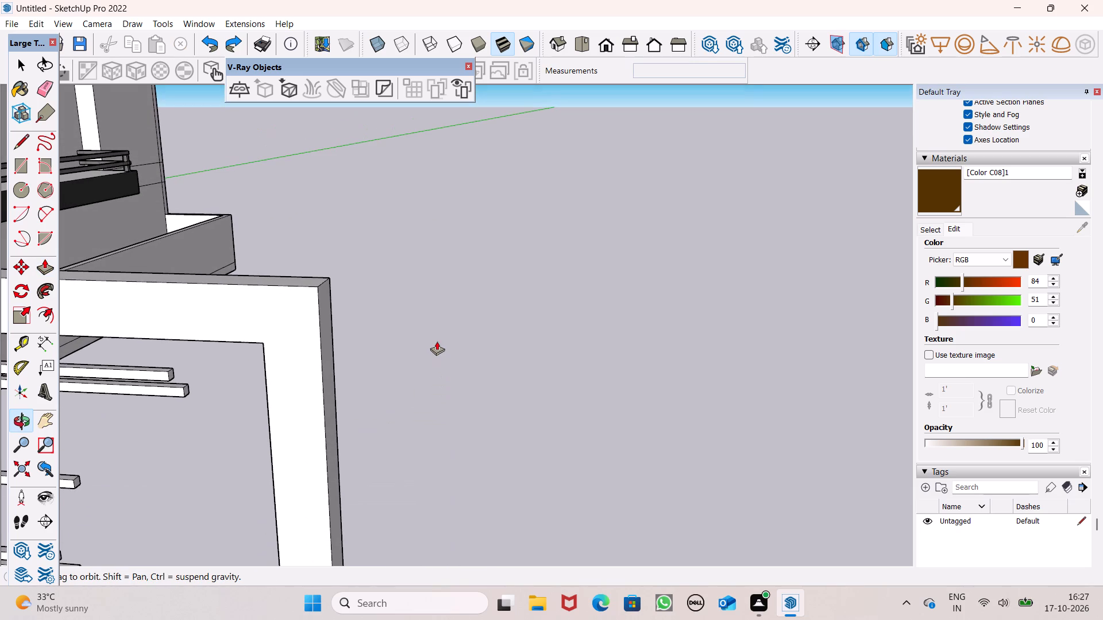
scroll(406, 355, "up", 1)
scroll(463, 308, "down", 3)
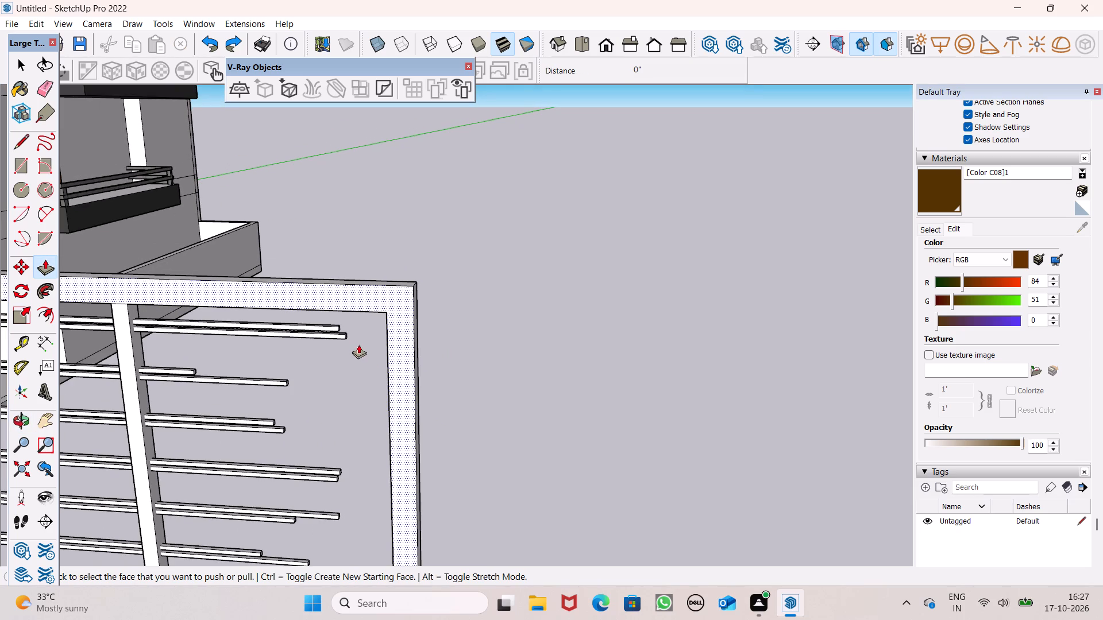
scroll(357, 343, "up", 3)
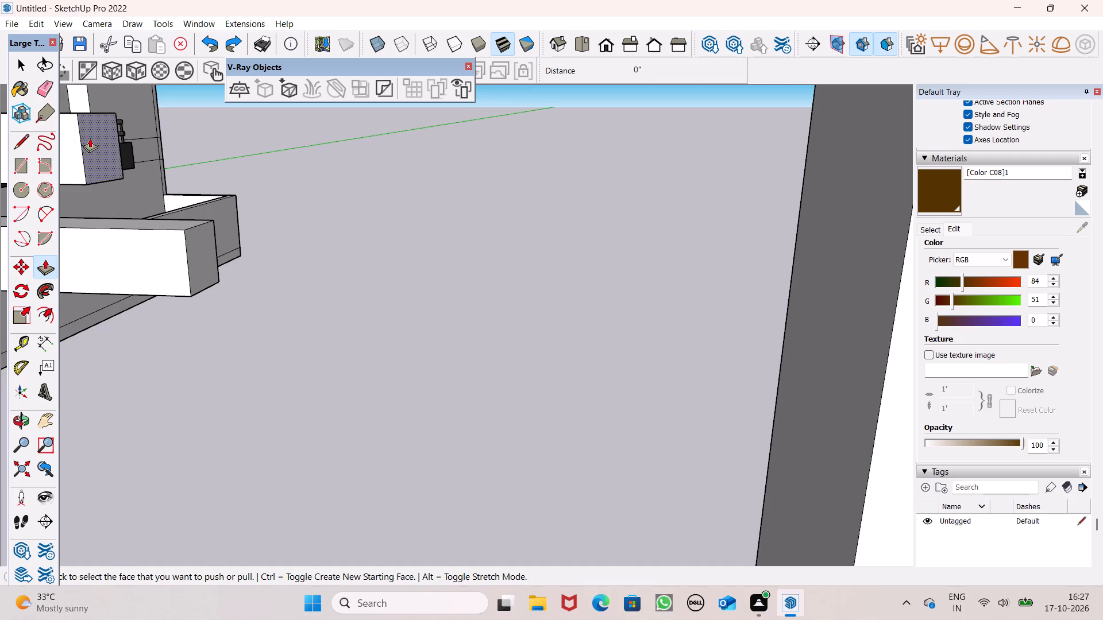
left_click_drag(90, 138, 809, 259)
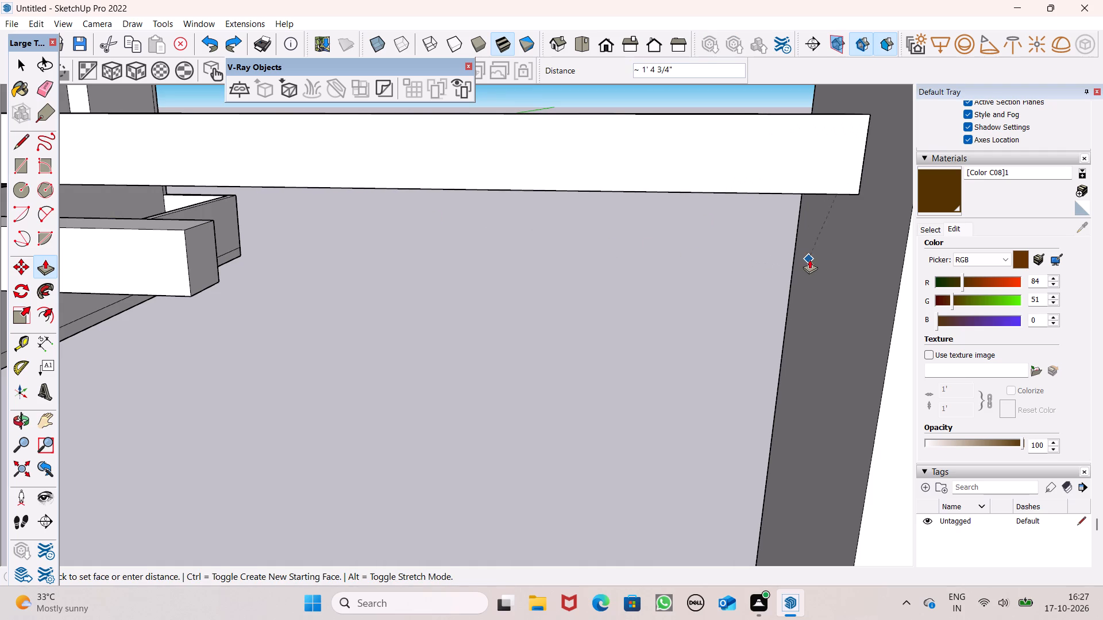
left_click_drag(809, 259, 809, 260)
left_click_drag(205, 269, 608, 339)
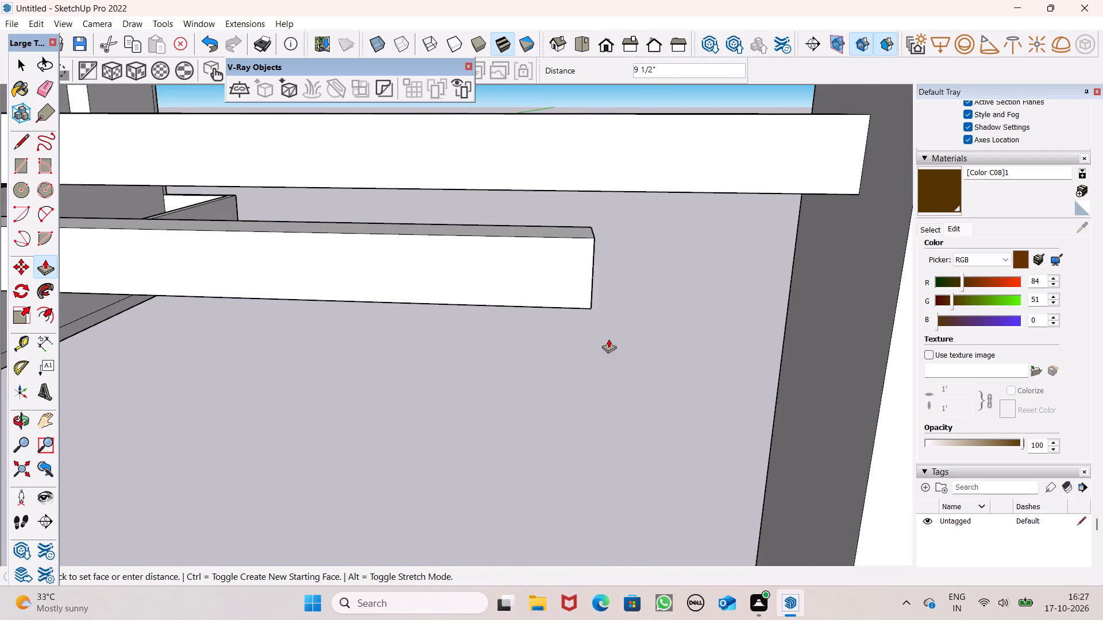
left_click_drag(608, 339, 816, 353)
Push/Pull the ends of the second pair of bars from the top 5' 9" and 3' to reach the outer upright.
scroll(678, 296, "down", 9)
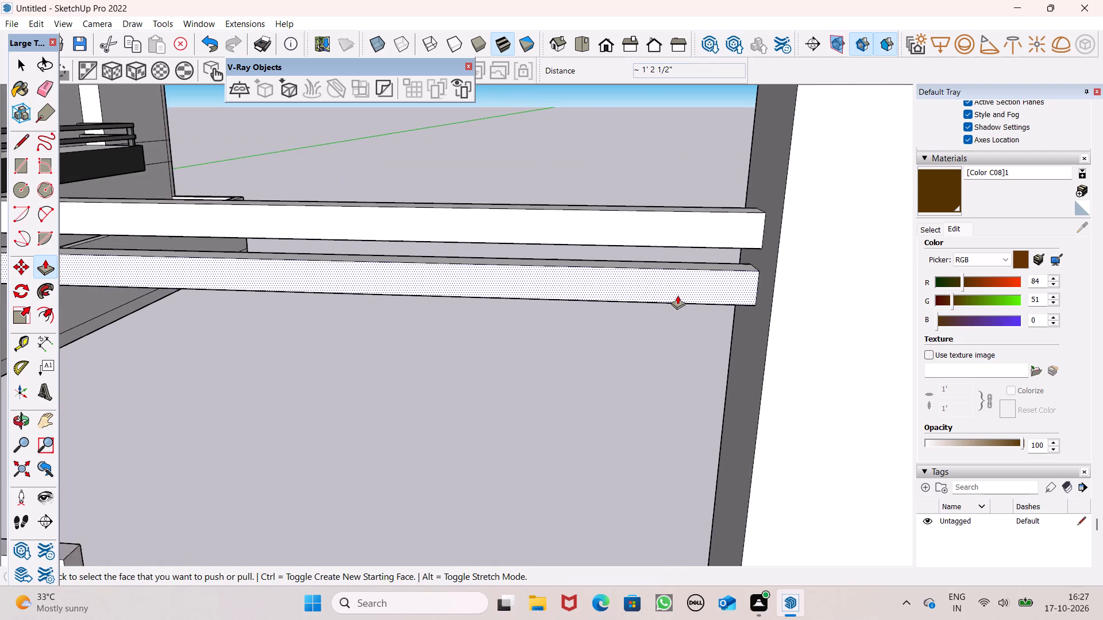
scroll(677, 295, "down", 10)
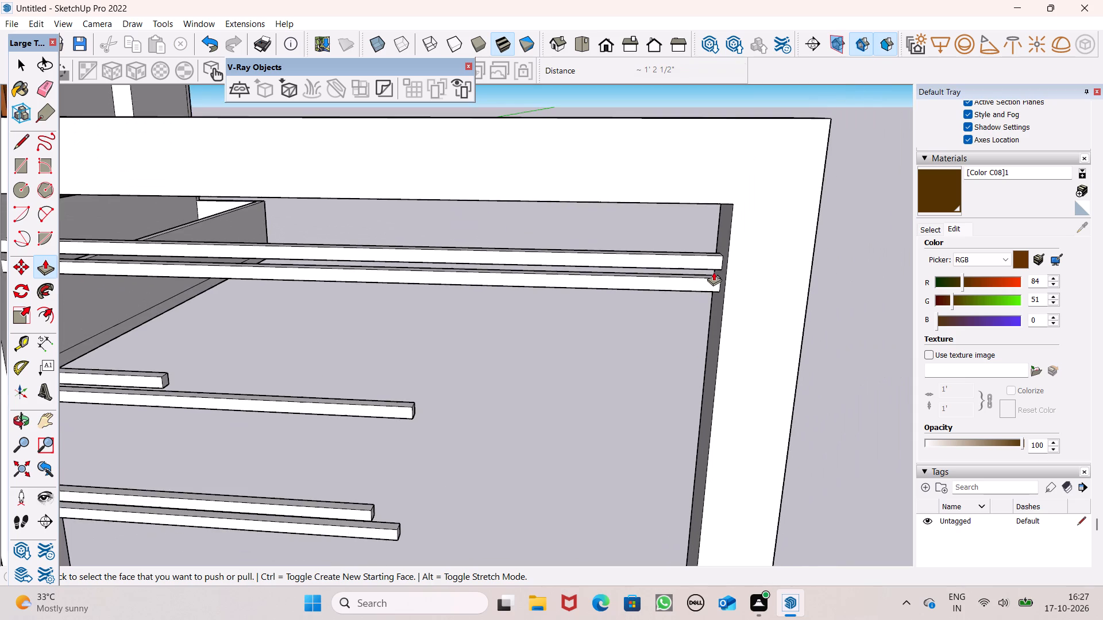
scroll(714, 272, "down", 7)
middle_click_drag(703, 361, 641, 339)
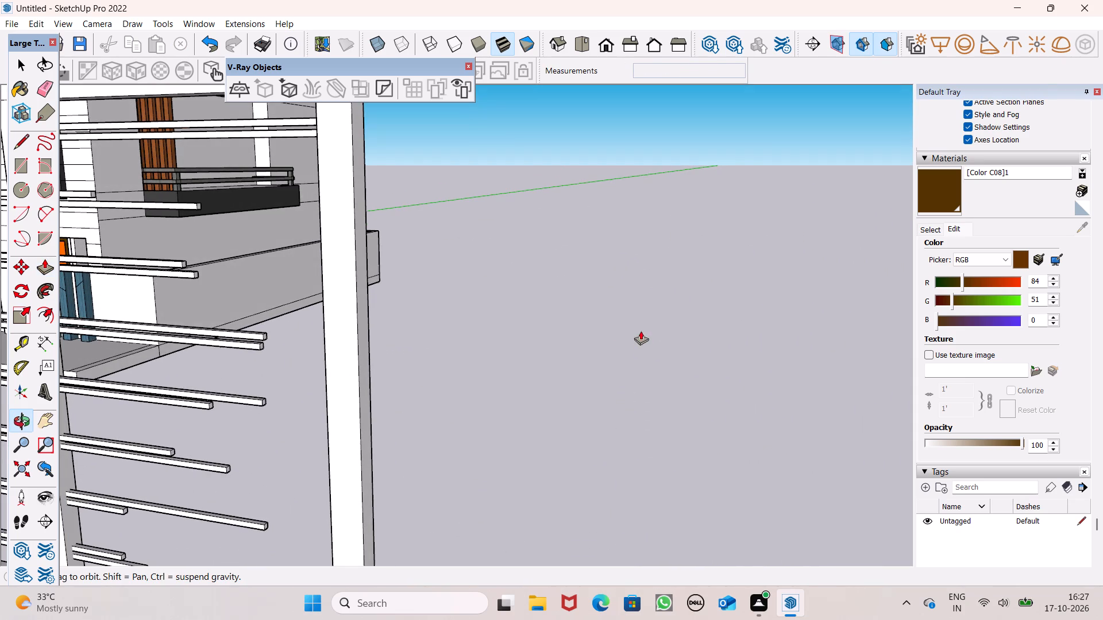
scroll(76, 184, "up", 5)
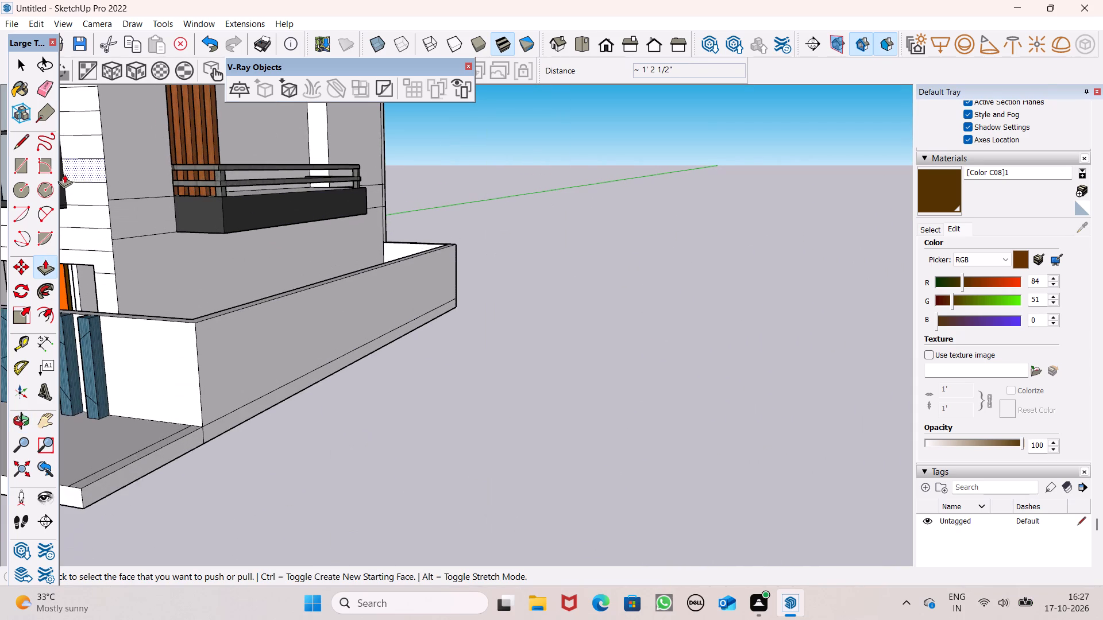
scroll(79, 186, "down", 2)
scroll(159, 250, "down", 2)
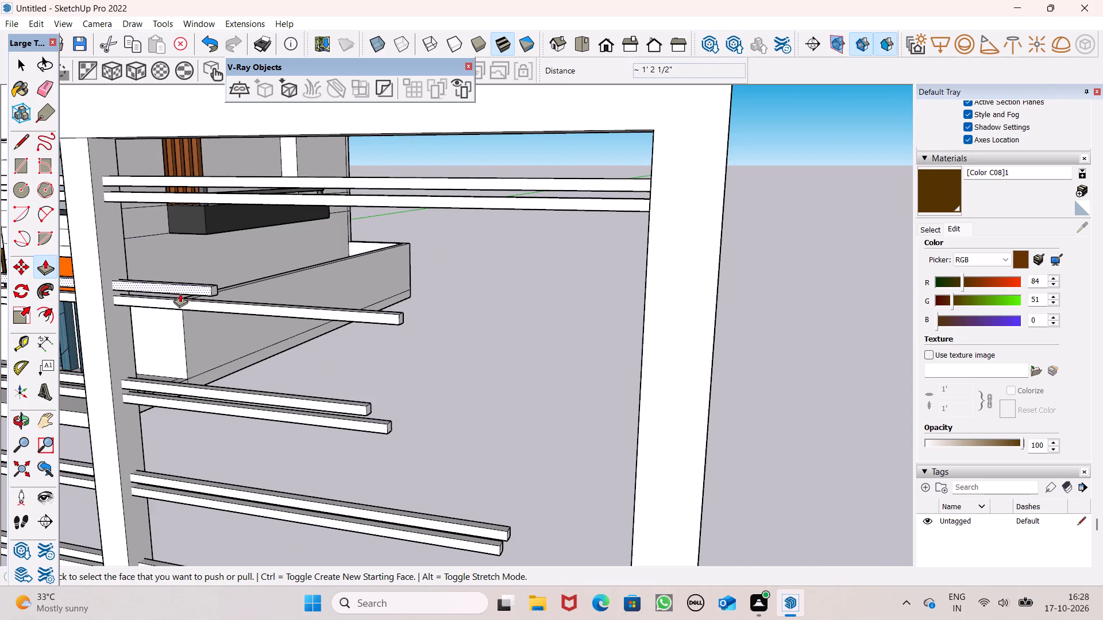
left_click_drag(214, 289, 236, 292)
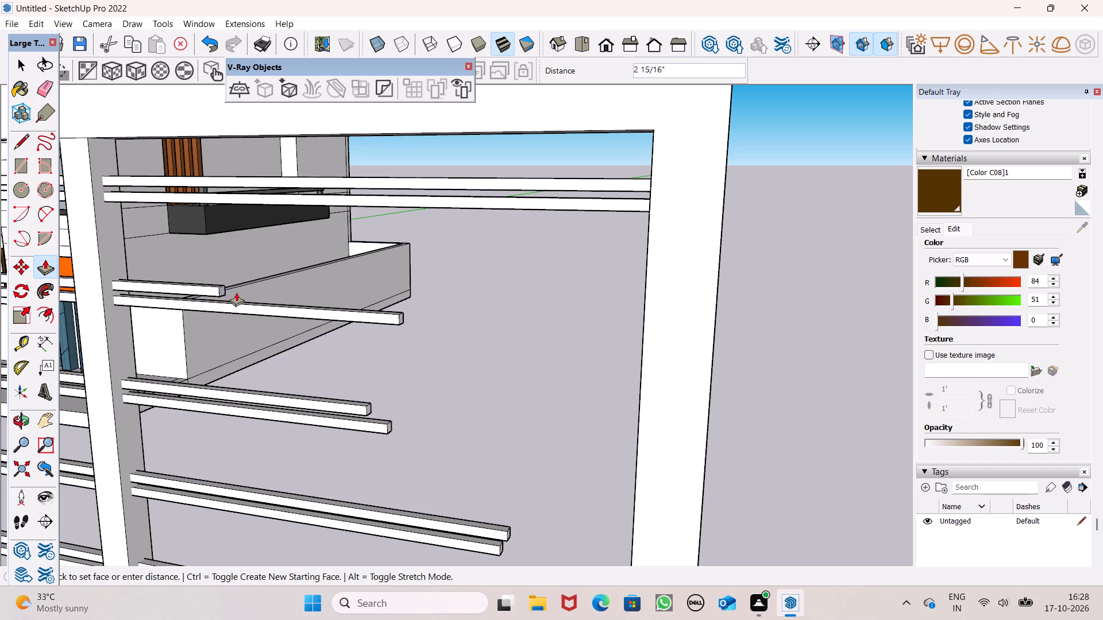
left_click_drag(236, 292, 608, 344)
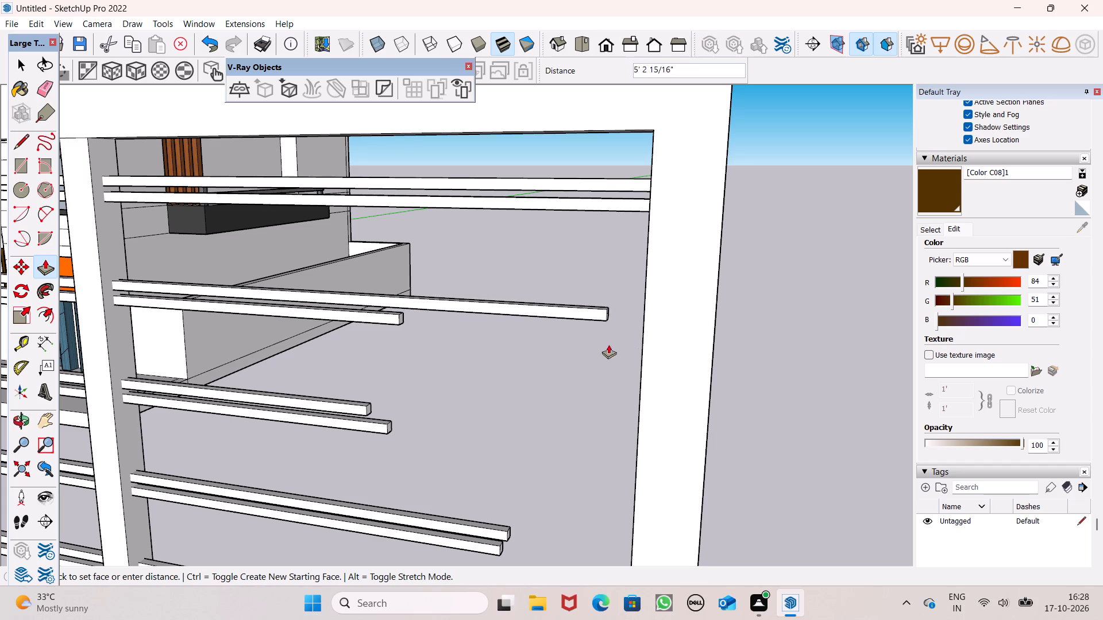
left_click_drag(608, 344, 651, 351)
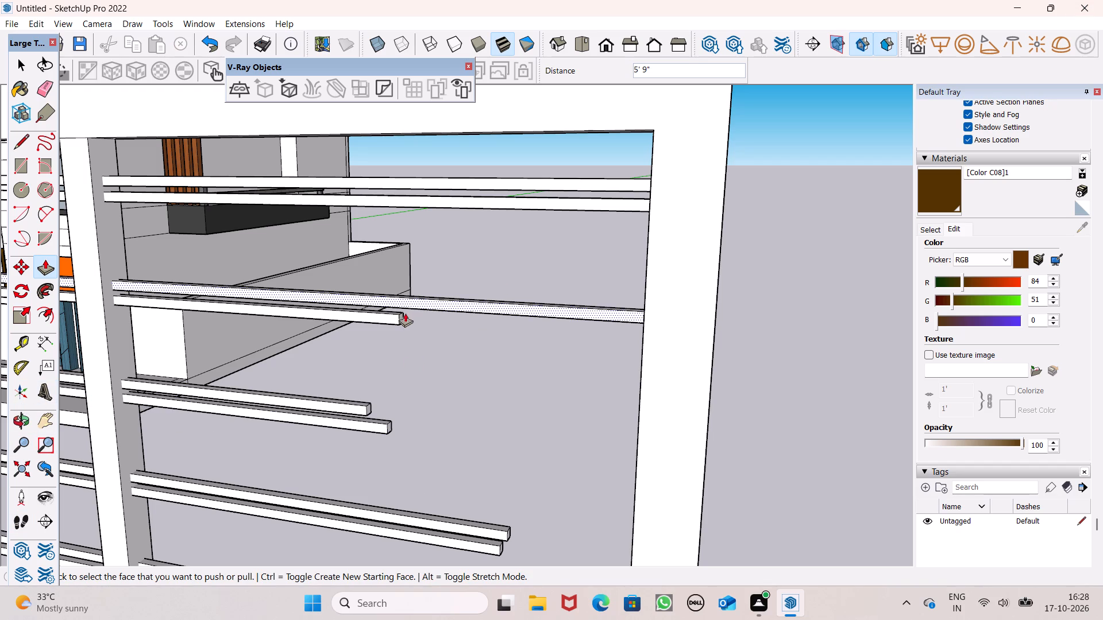
left_click_drag(401, 319, 647, 377)
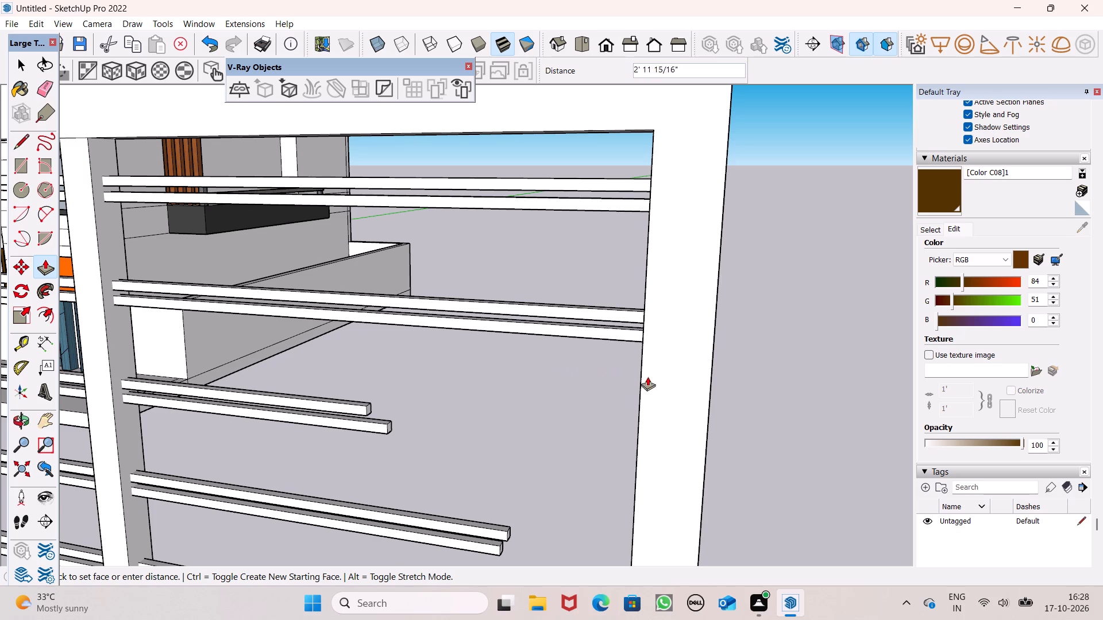
left_click_drag(647, 377, 646, 377)
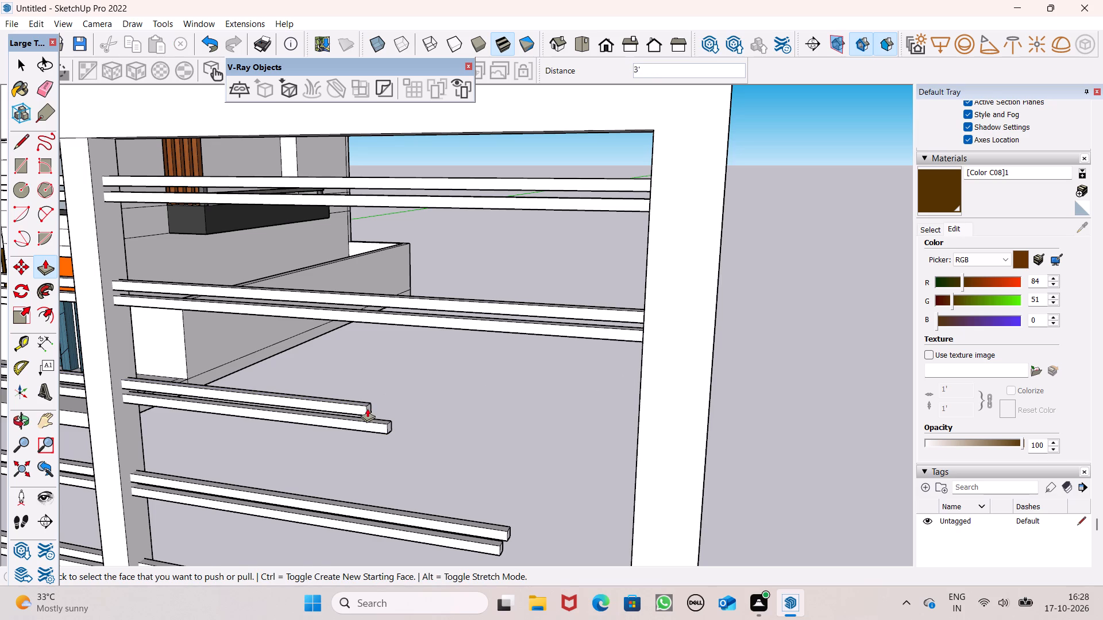
Push/Pull the ends of the third pair of bars about 3' 5 3/16" and 3' 2 15/16" to reach the outer upright.
left_click_drag(369, 407, 376, 411)
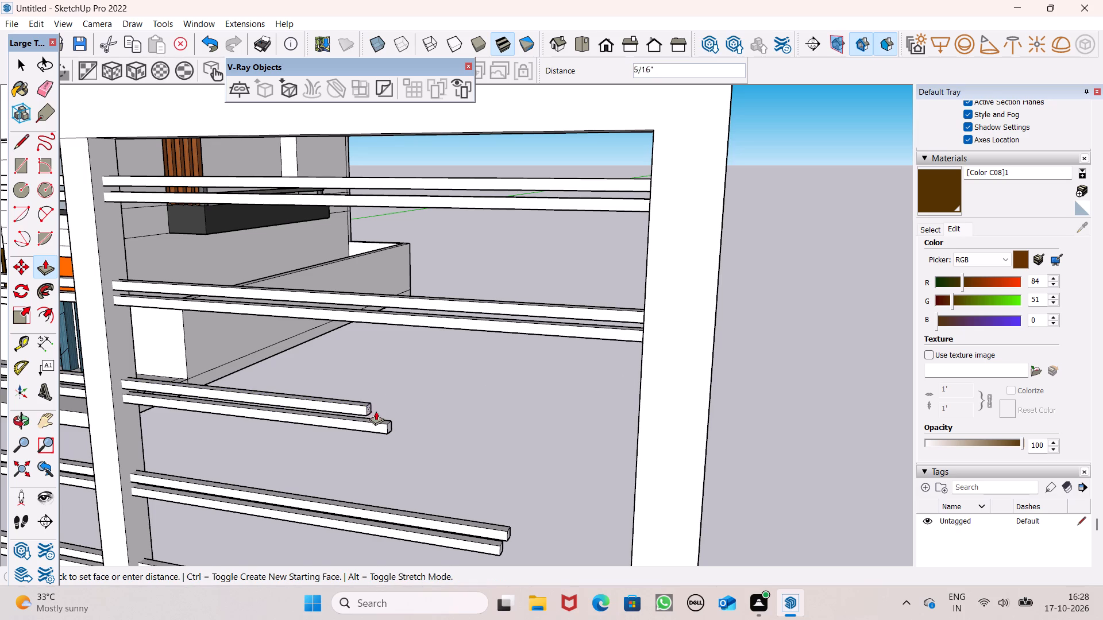
left_click_drag(376, 411, 638, 465)
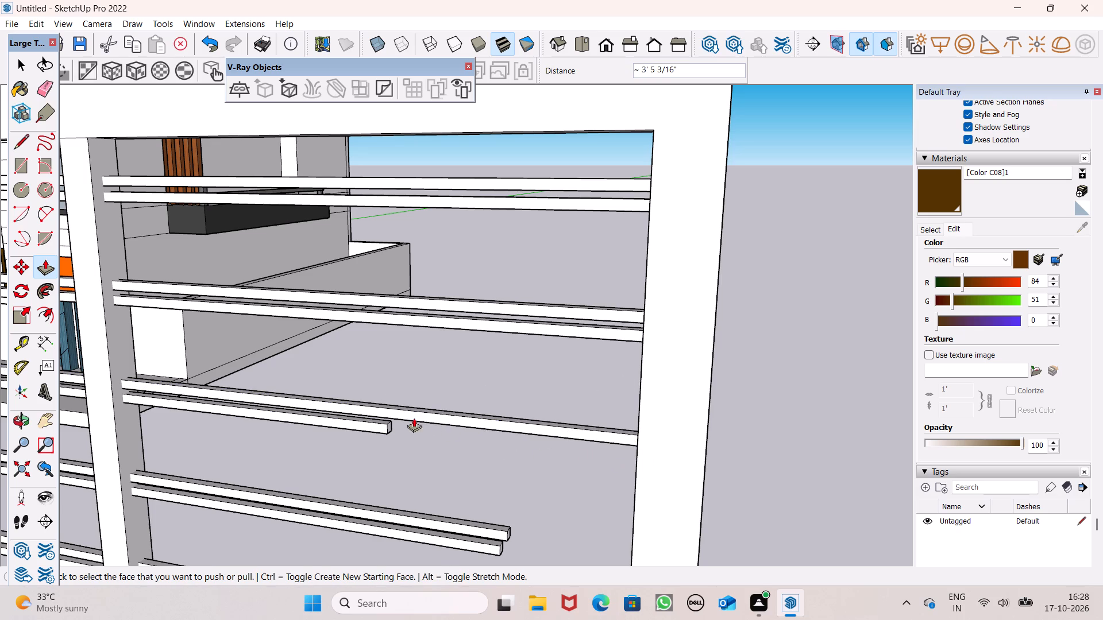
left_click_drag(389, 427, 555, 463)
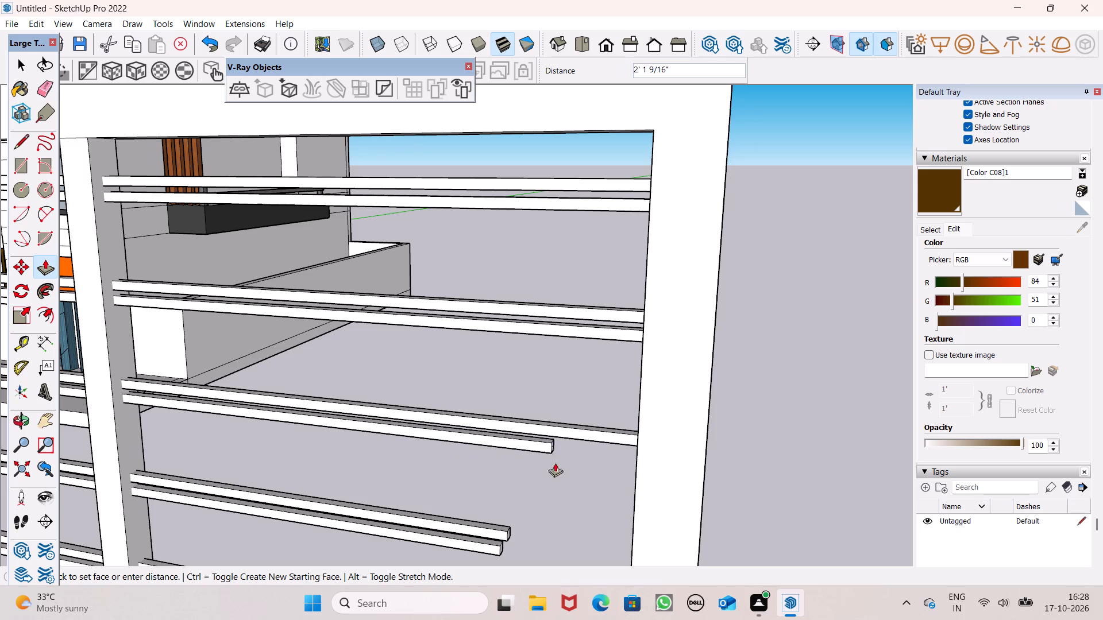
left_click_drag(555, 463, 645, 490)
Push/Pull the ends of the fourth pair of bars about 1' 6 1/2" and 1' 7 5/8" to reach the outer upright.
scroll(583, 356, "down", 4)
middle_click_drag(585, 410, 633, 439)
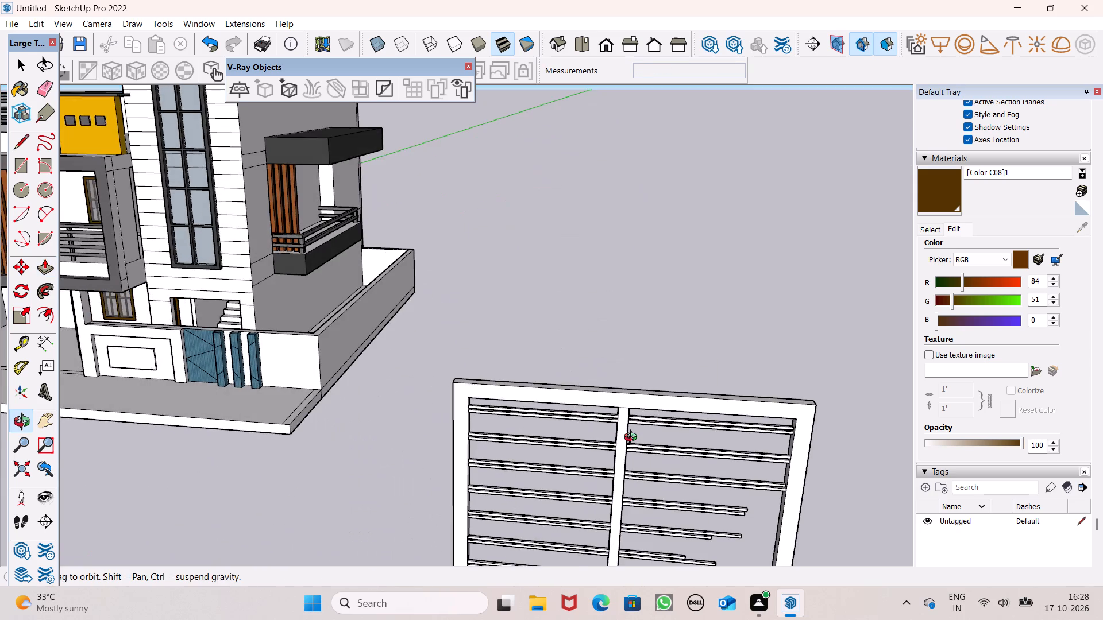
middle_click_drag(633, 439, 622, 421)
scroll(566, 294, "down", 4)
scroll(667, 436, "up", 7)
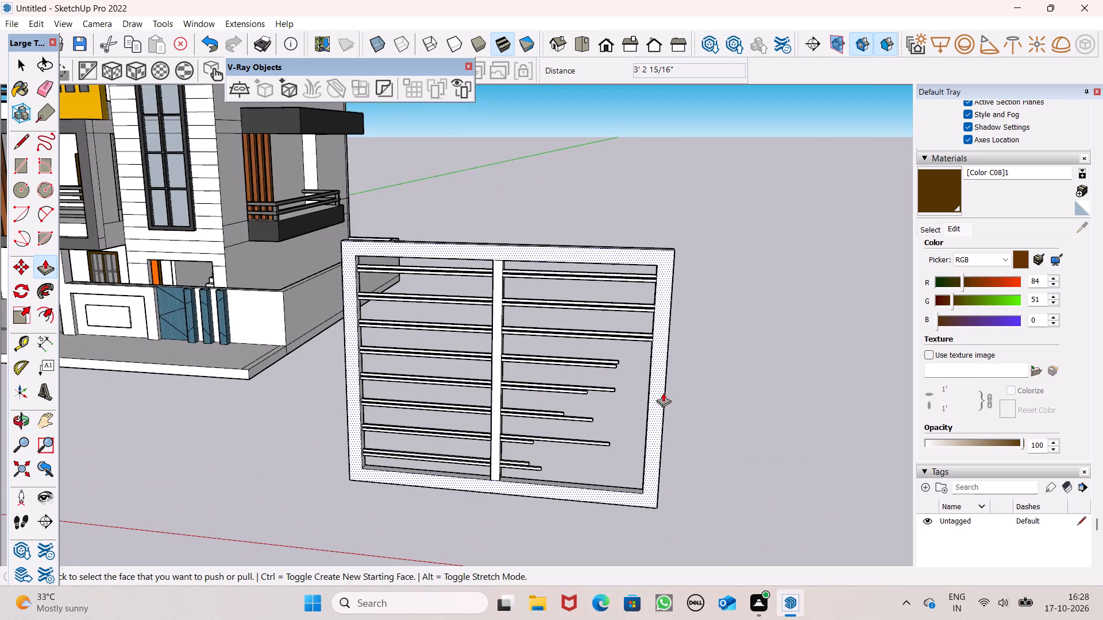
scroll(655, 402, "up", 1)
middle_click_drag(655, 406, 506, 387)
scroll(618, 390, "up", 7)
scroll(610, 363, "down", 4)
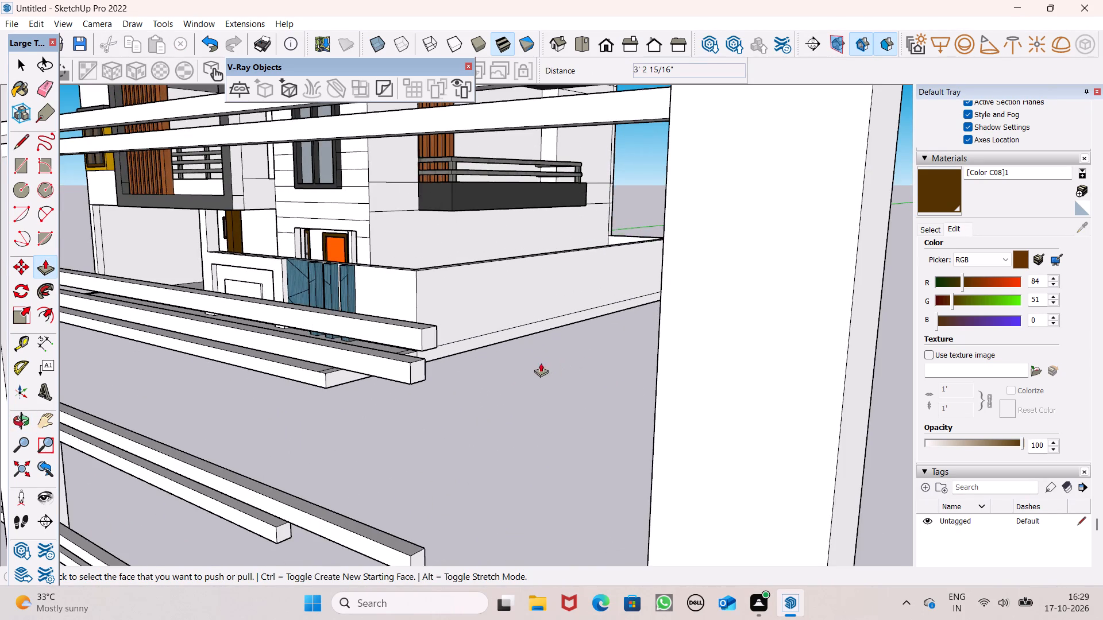
left_click_drag(526, 352, 536, 364)
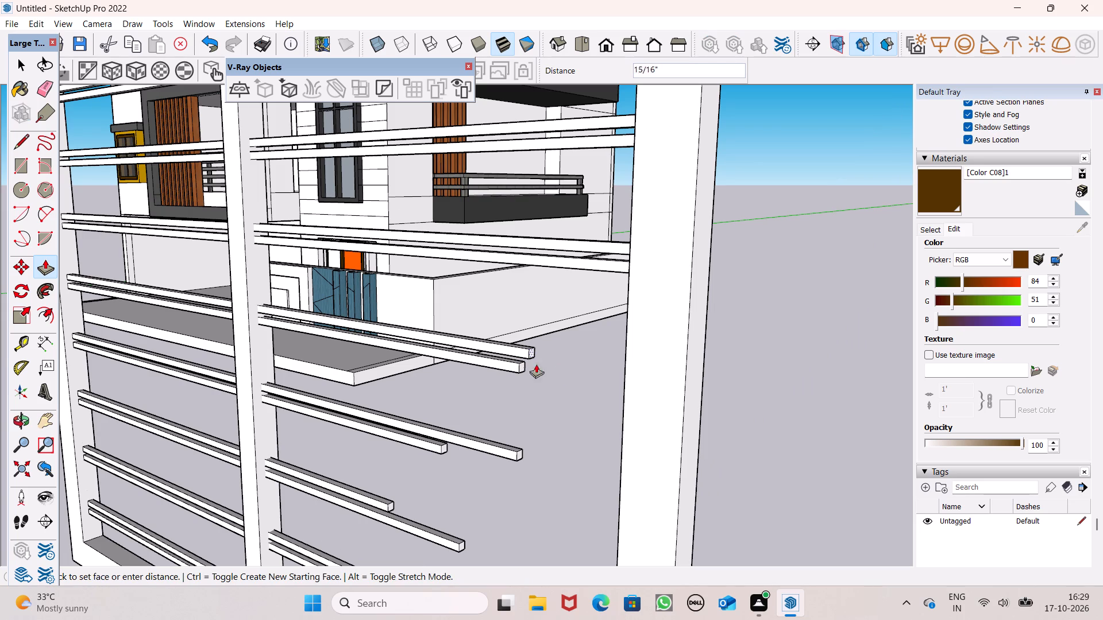
left_click_drag(536, 364, 628, 397)
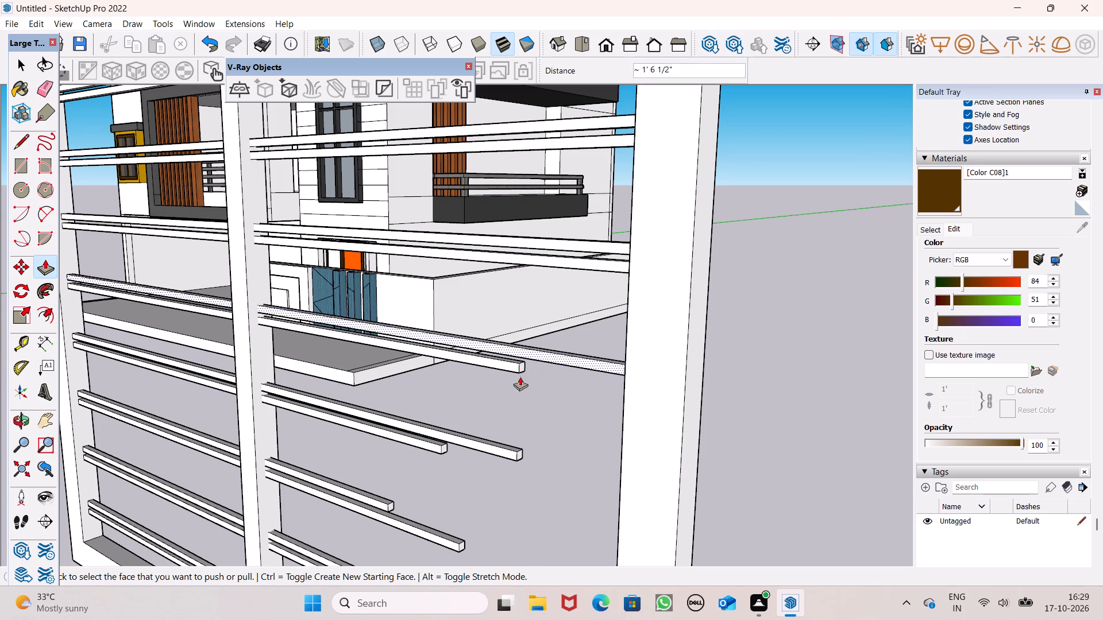
left_click_drag(522, 369, 625, 417)
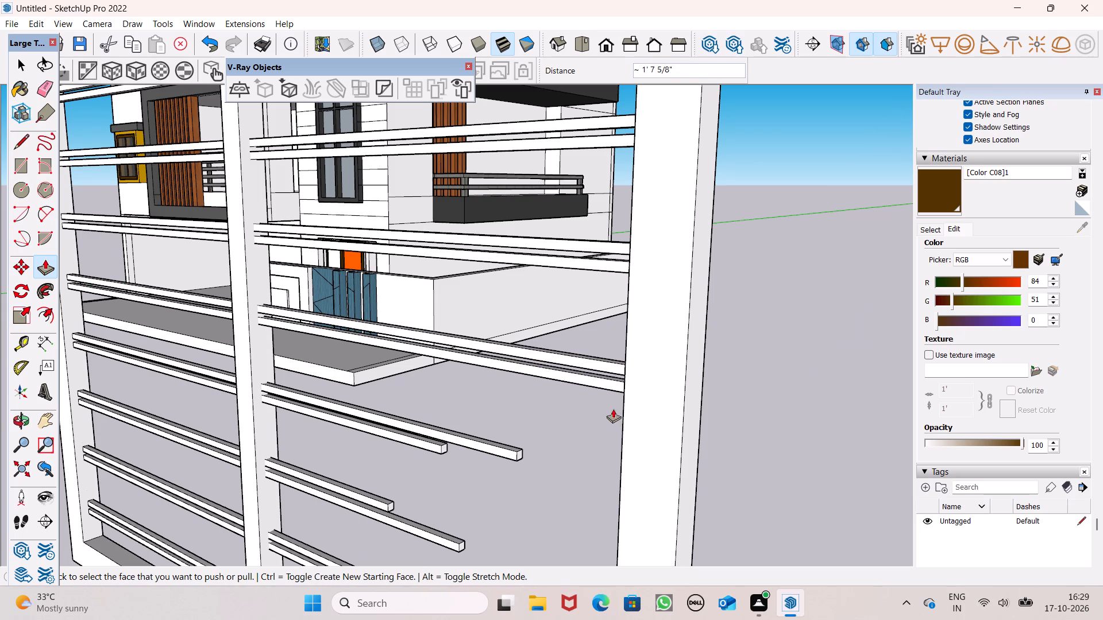
Inspect the whole frame for horizontal bars that still stop short of the outer upright.
scroll(540, 391, "down", 2)
middle_click_drag(560, 436, 654, 432)
scroll(545, 357, "down", 5)
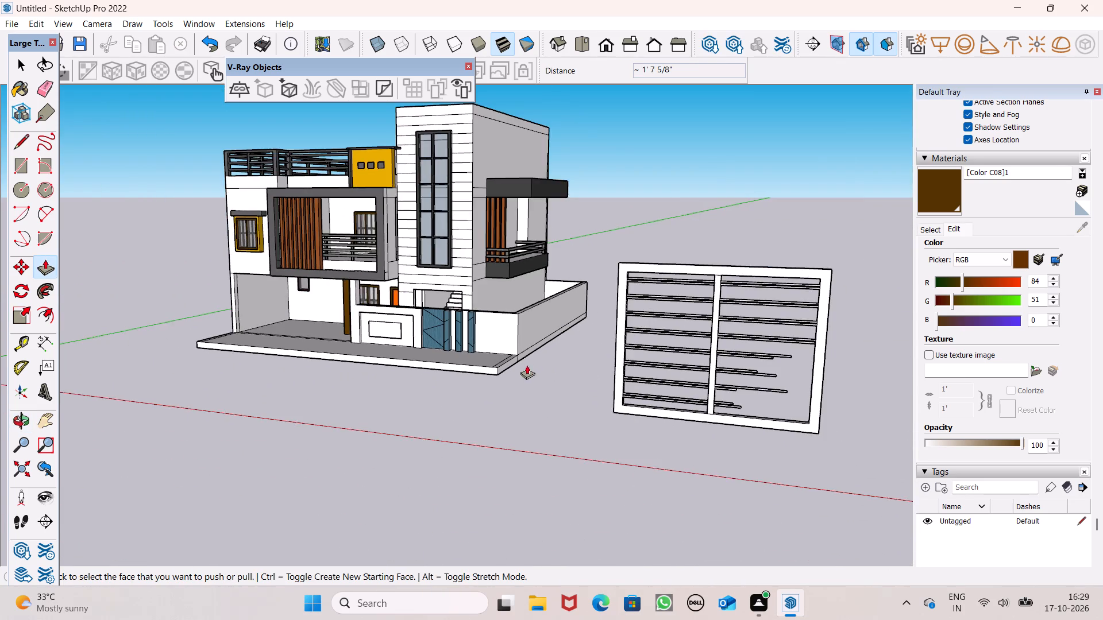
middle_click_drag(577, 394, 612, 424)
scroll(810, 400, "up", 7)
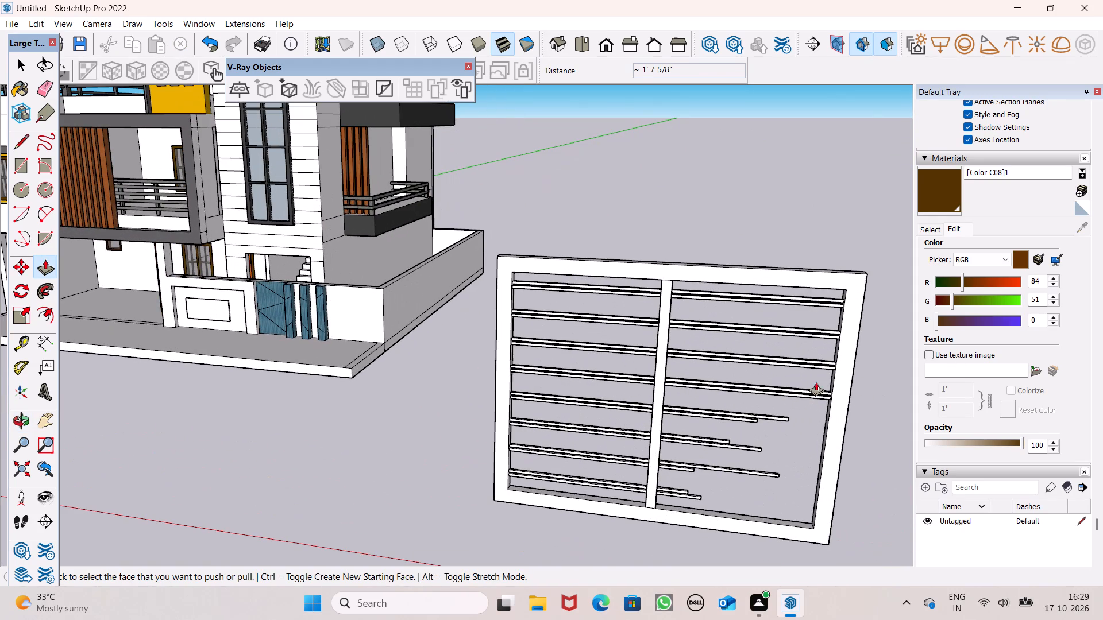
scroll(584, 416, "down", 1)
scroll(745, 426, "up", 7)
scroll(655, 409, "down", 3)
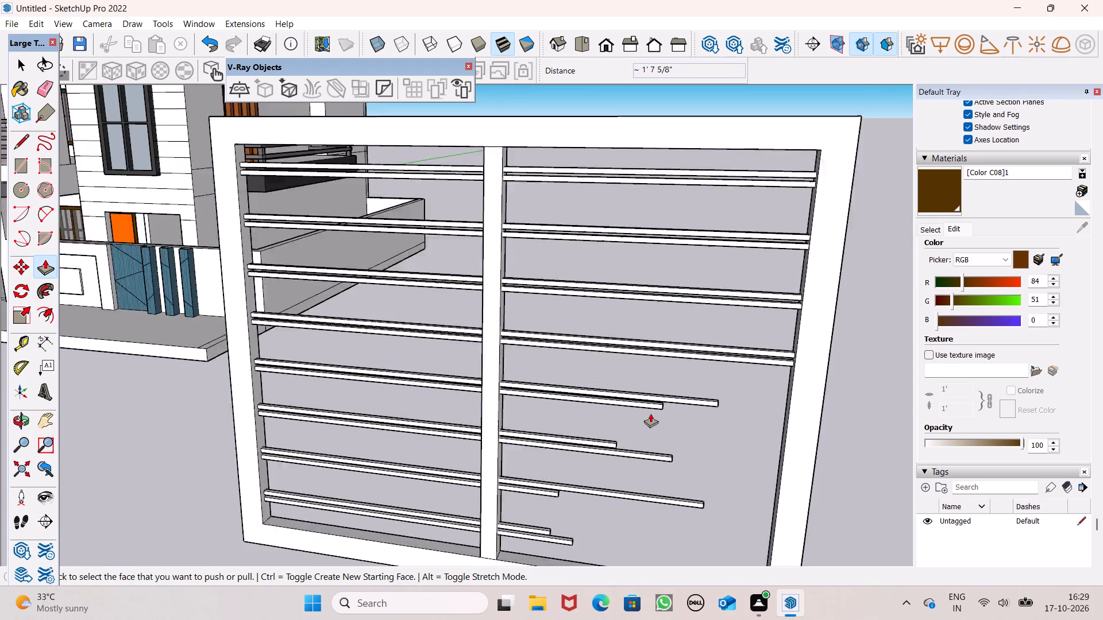
Push/Pull the end of the fifth pair's upper bar 1' 6 3/16" towards the outer upright.
scroll(650, 413, "down", 1)
scroll(728, 412, "up", 6)
scroll(762, 382, "down", 5)
middle_click_drag(760, 431, 766, 456)
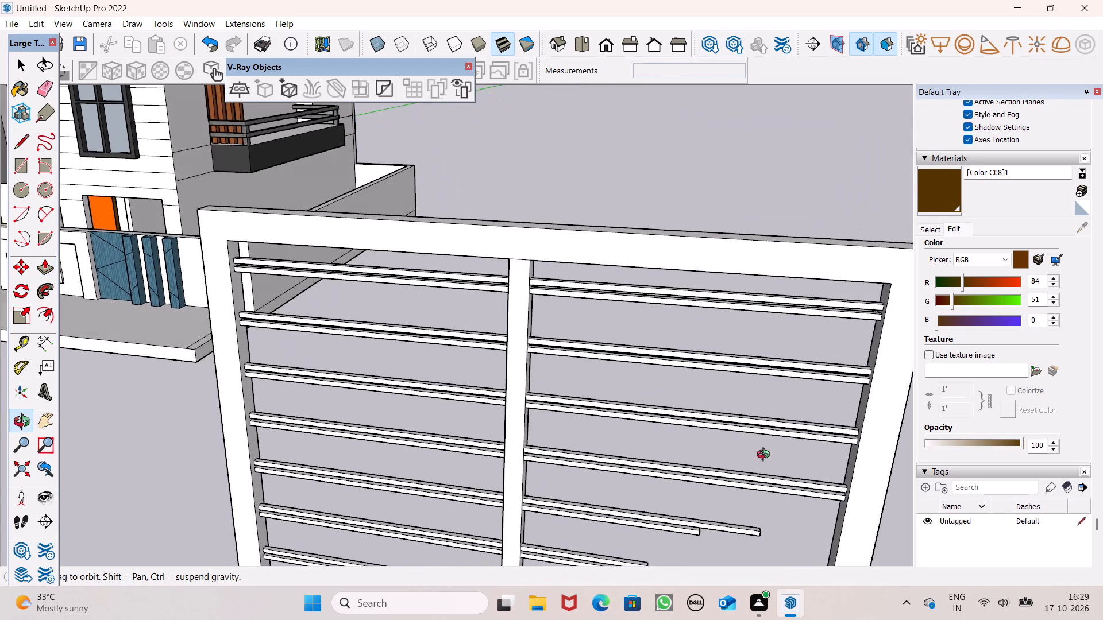
middle_click_drag(766, 456, 768, 456)
scroll(754, 364, "down", 3)
middle_click_drag(765, 455, 674, 359)
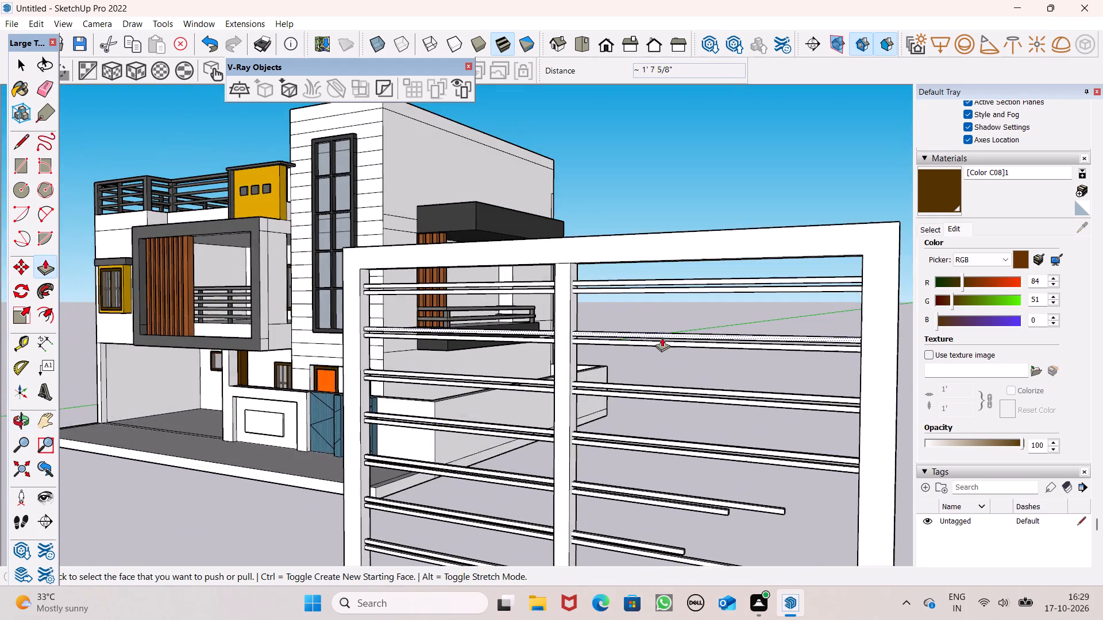
scroll(661, 335, "down", 5)
middle_click_drag(725, 498, 640, 487)
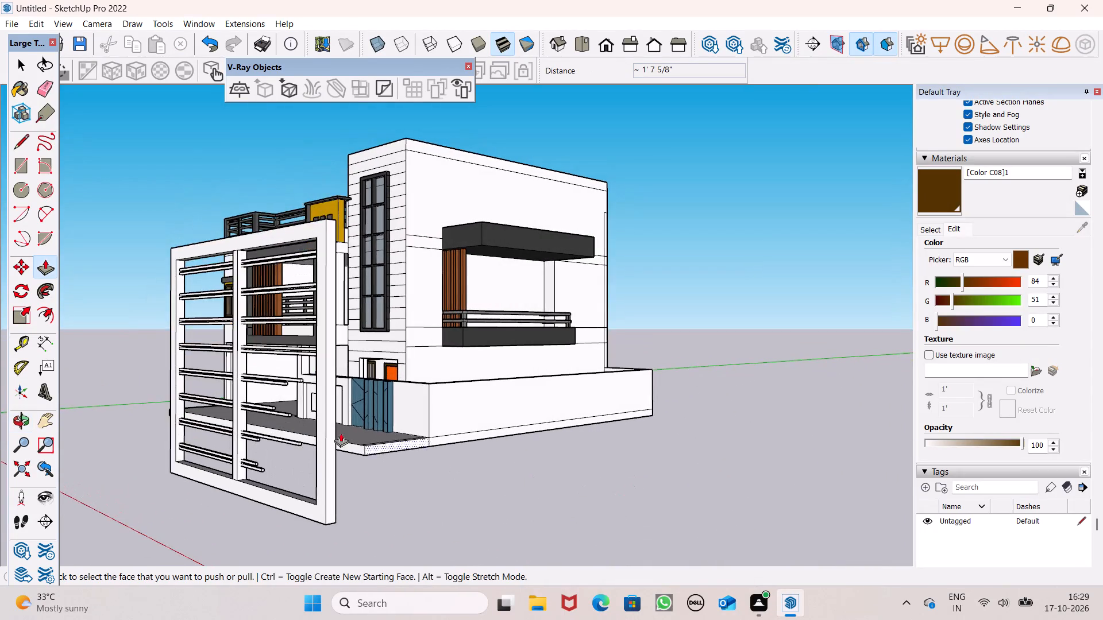
scroll(304, 391, "up", 5)
scroll(295, 383, "down", 3)
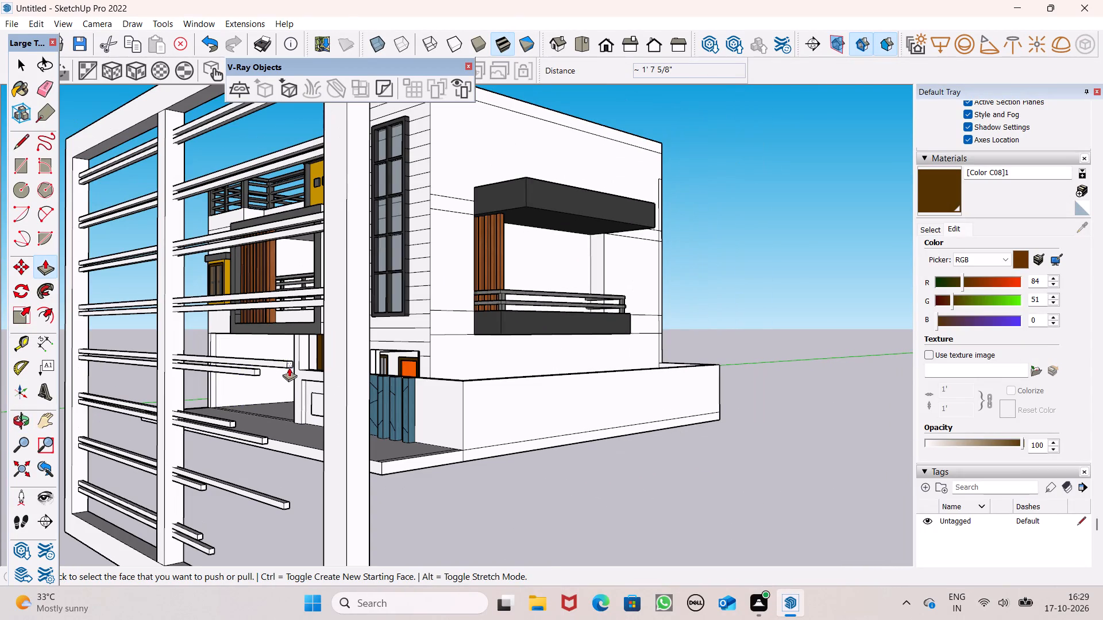
left_click_drag(291, 363, 330, 394)
Push/Pull the ends of the fifth pair of bars about 1 5/8" and 3' to reach the outer upright.
middle_click_drag(311, 406, 329, 426)
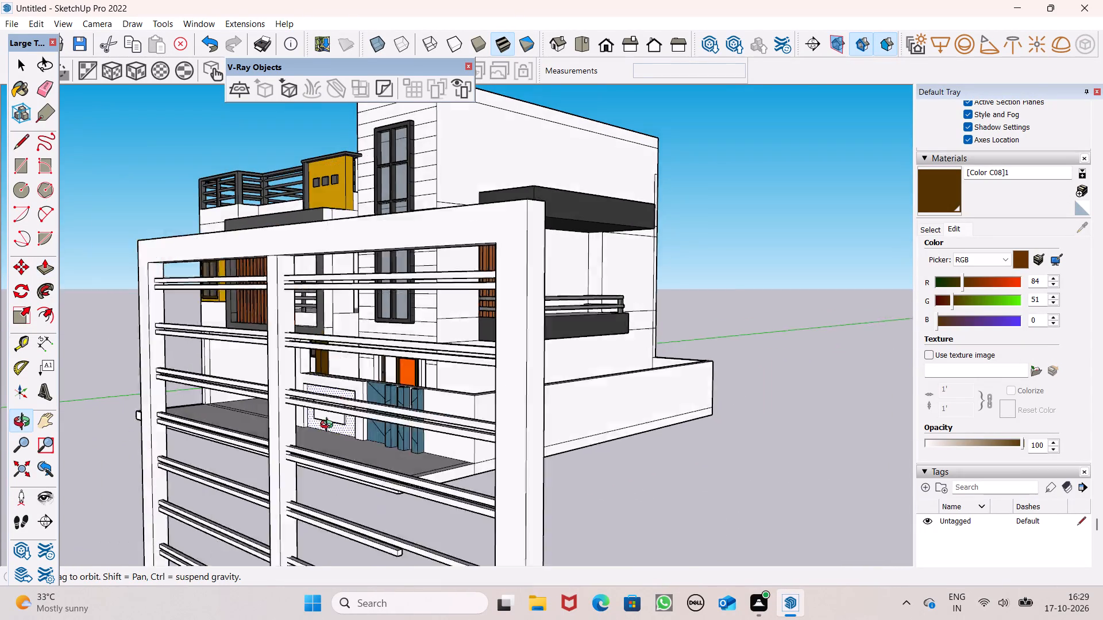
middle_click_drag(329, 426, 365, 431)
scroll(328, 365, "down", 5)
middle_click_drag(362, 445, 383, 470)
scroll(495, 508, "up", 1)
scroll(493, 435, "up", 1)
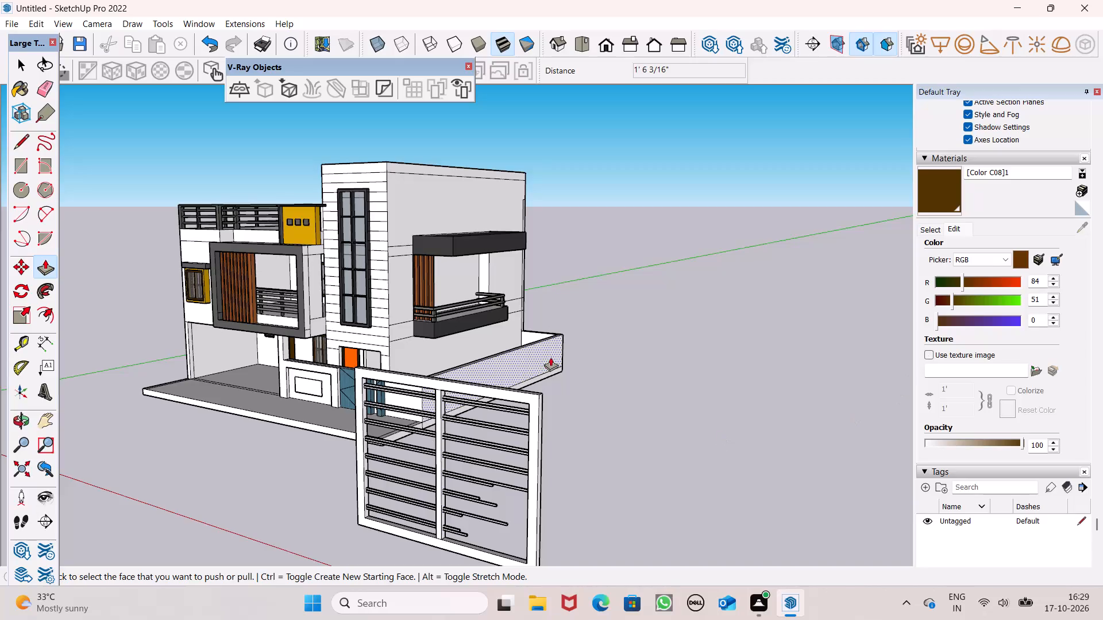
scroll(508, 529, "up", 2)
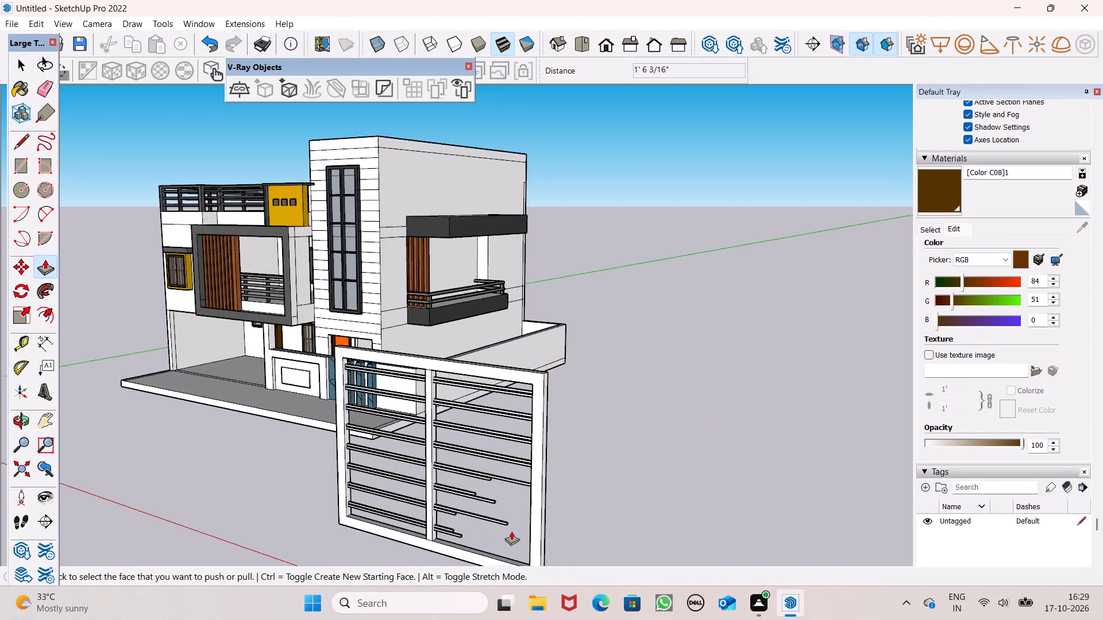
scroll(511, 531, "up", 4)
scroll(516, 456, "up", 4)
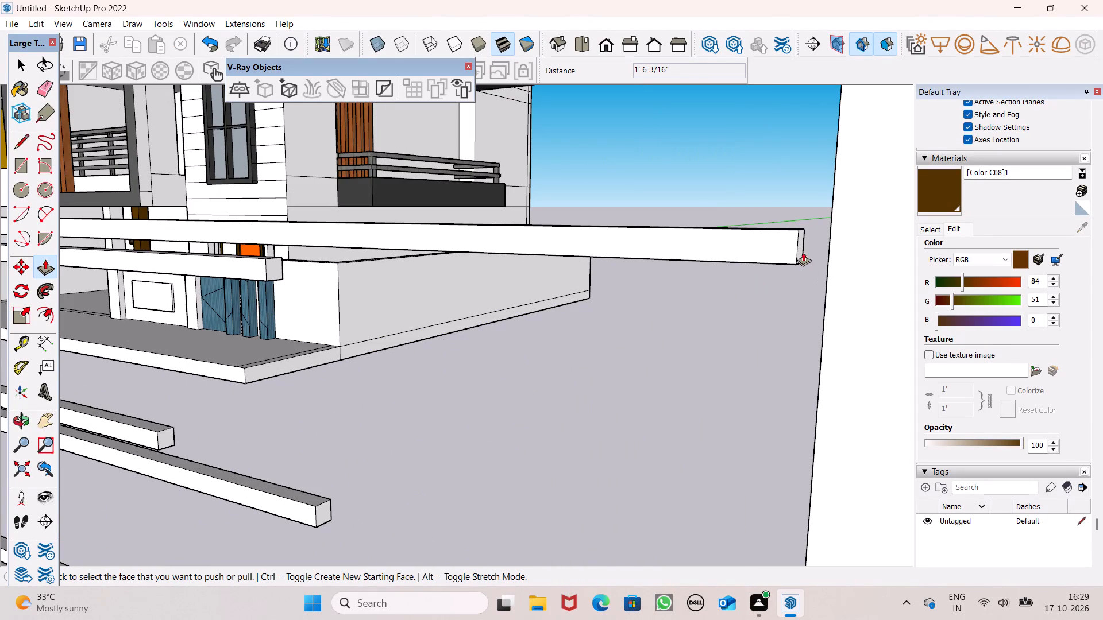
left_click_drag(800, 251, 831, 261)
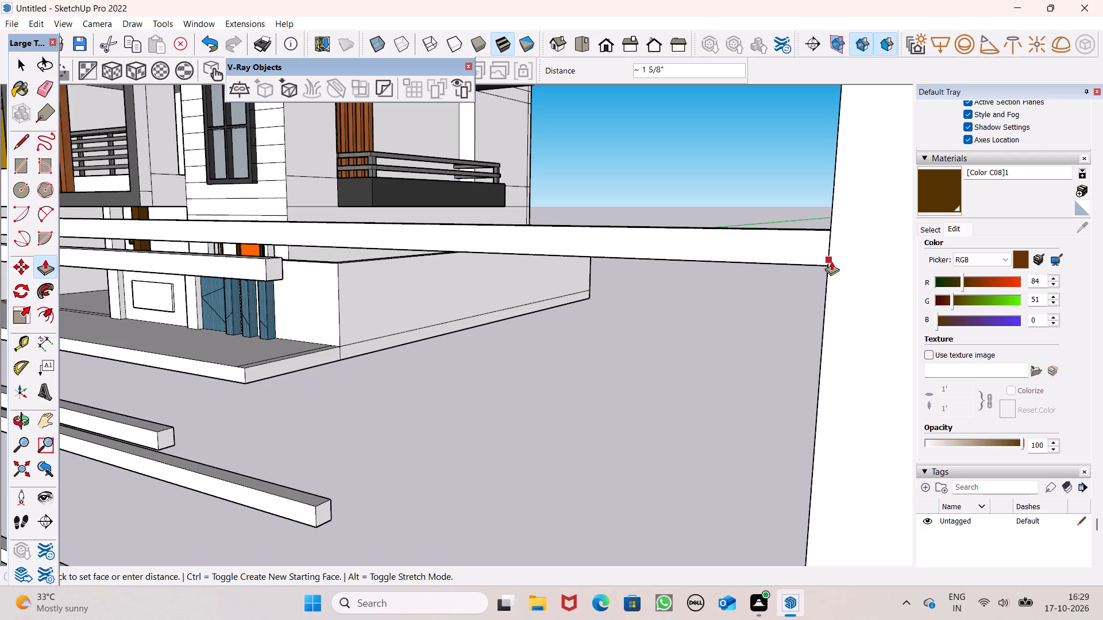
left_click_drag(831, 261, 831, 262)
left_click_drag(273, 271, 310, 281)
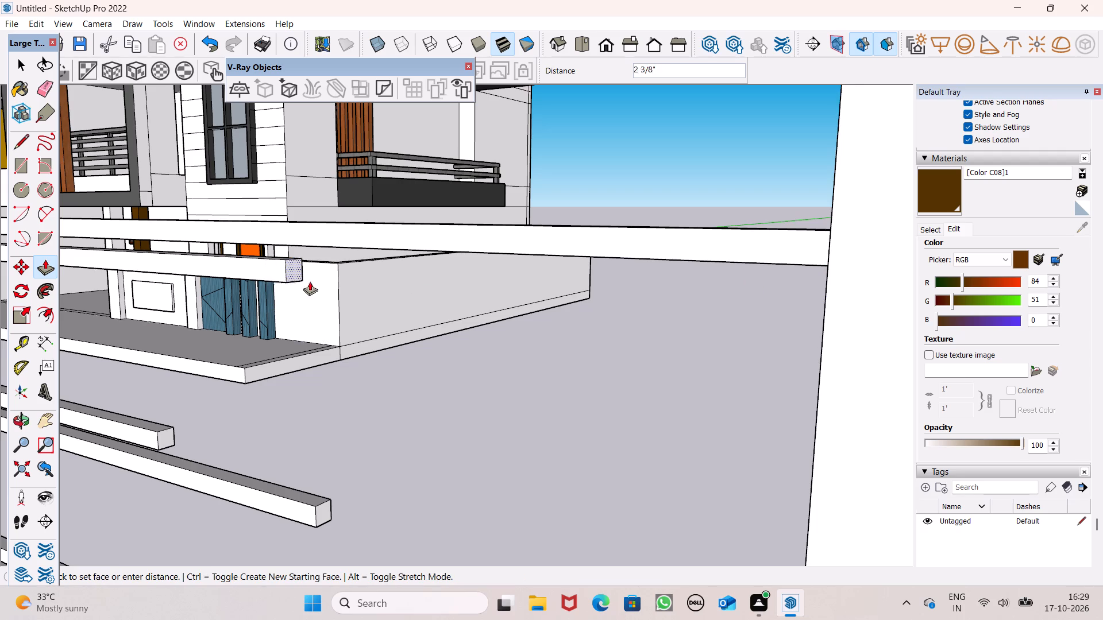
left_click_drag(310, 281, 812, 452)
Push/Pull both ends of the sixth pair of bars to the outer upright, the lower one by about 2' 7 15/16".
scroll(747, 375, "down", 3)
scroll(622, 382, "up", 1)
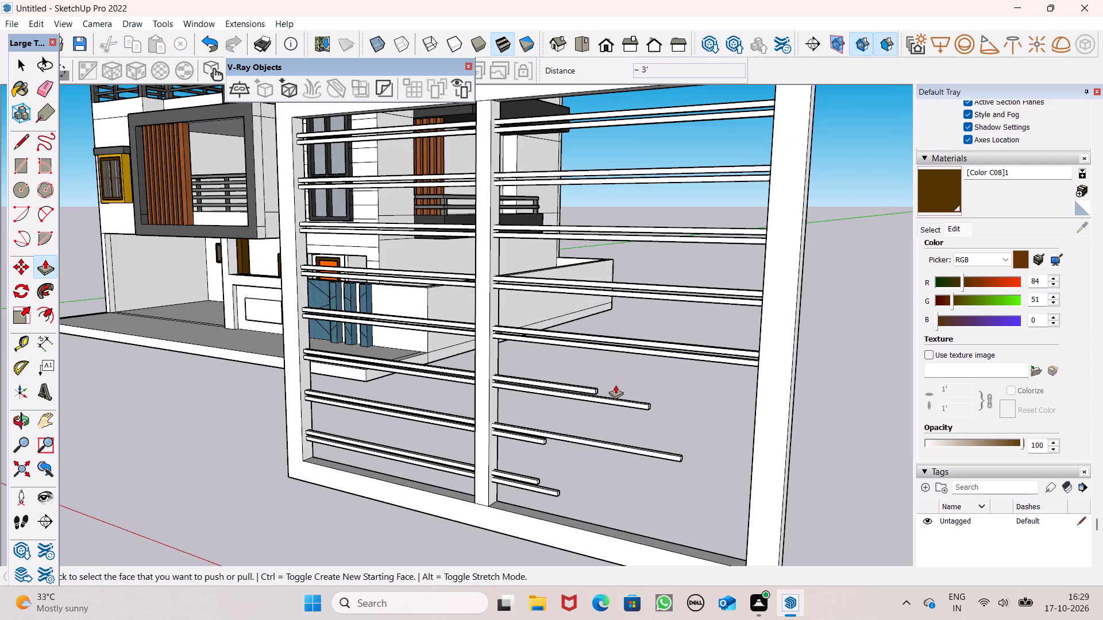
scroll(615, 385, "up", 1)
scroll(572, 372, "down", 2)
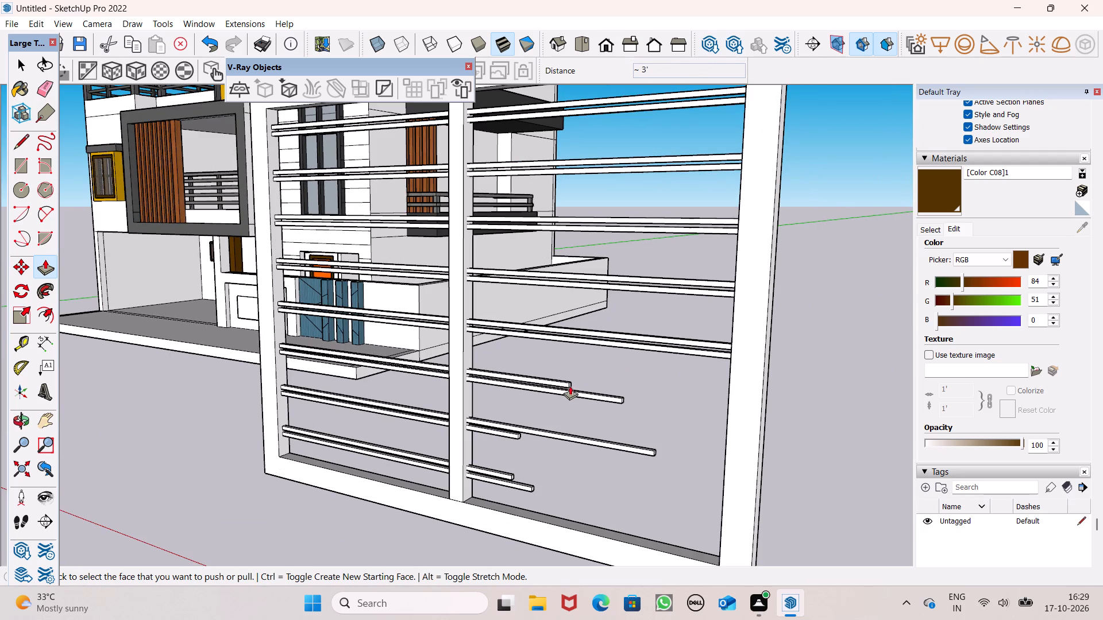
left_click_drag(570, 384, 707, 429)
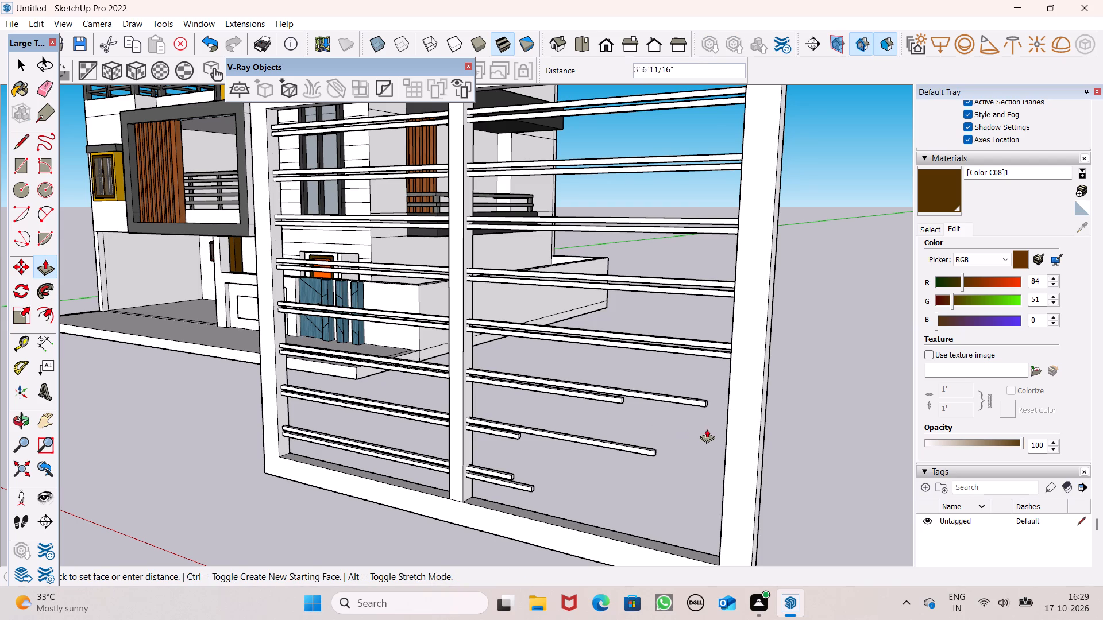
left_click_drag(707, 429, 727, 432)
scroll(714, 438, "up", 2)
left_click_drag(555, 373, 696, 418)
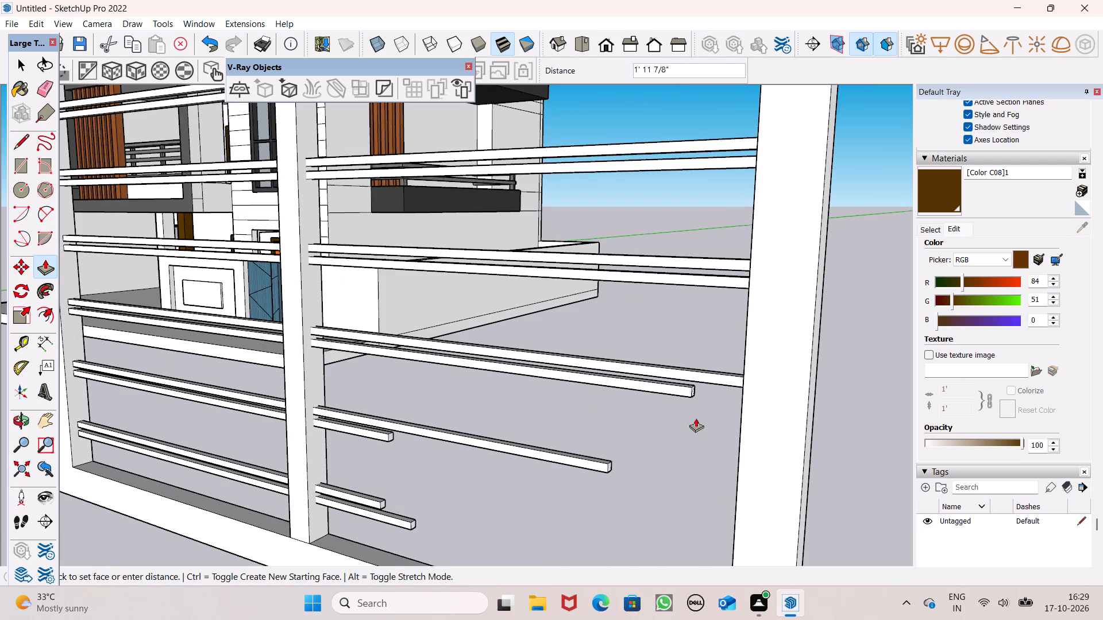
left_click_drag(696, 418, 744, 436)
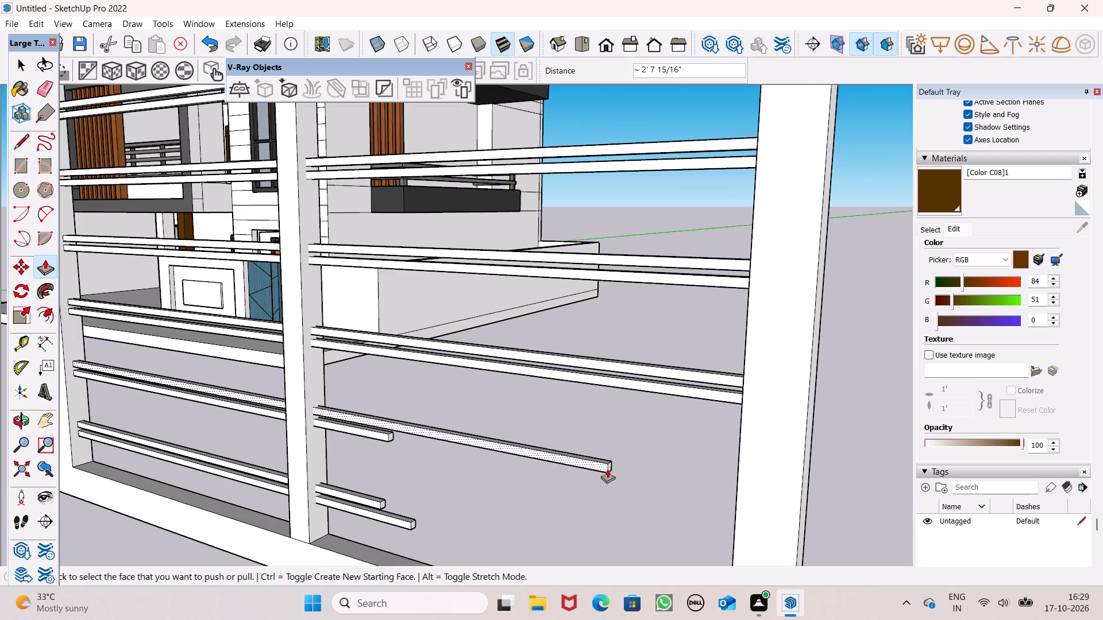
Push/Pull the ends of the seventh pair of bars about 1' 9 1/4" and 6' 3 3/16" to reach the outer upright.
left_click_drag(611, 468, 736, 511)
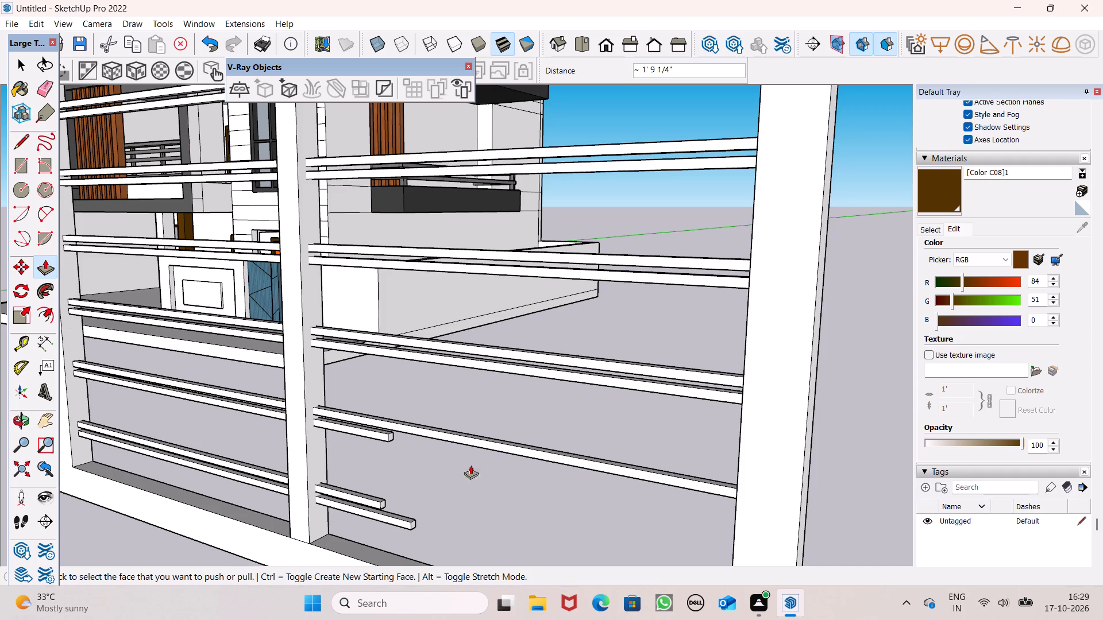
left_click_drag(392, 436, 674, 544)
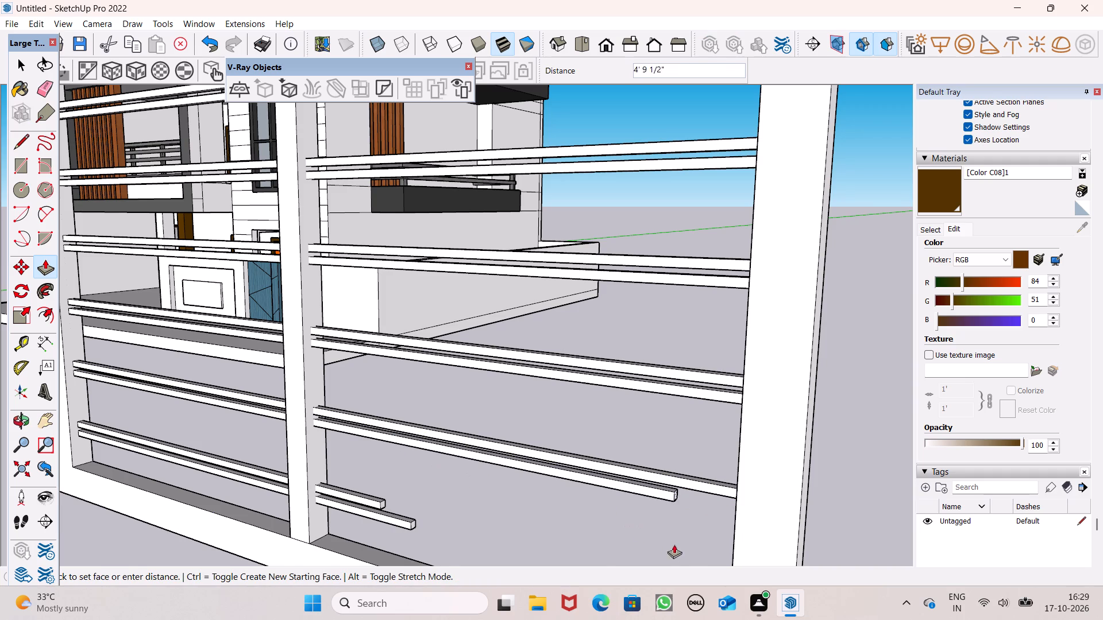
left_click_drag(674, 544, 728, 569)
Inspect the whole frame beside the house for bars that still stop short of the outer upright.
scroll(665, 467, "down", 5)
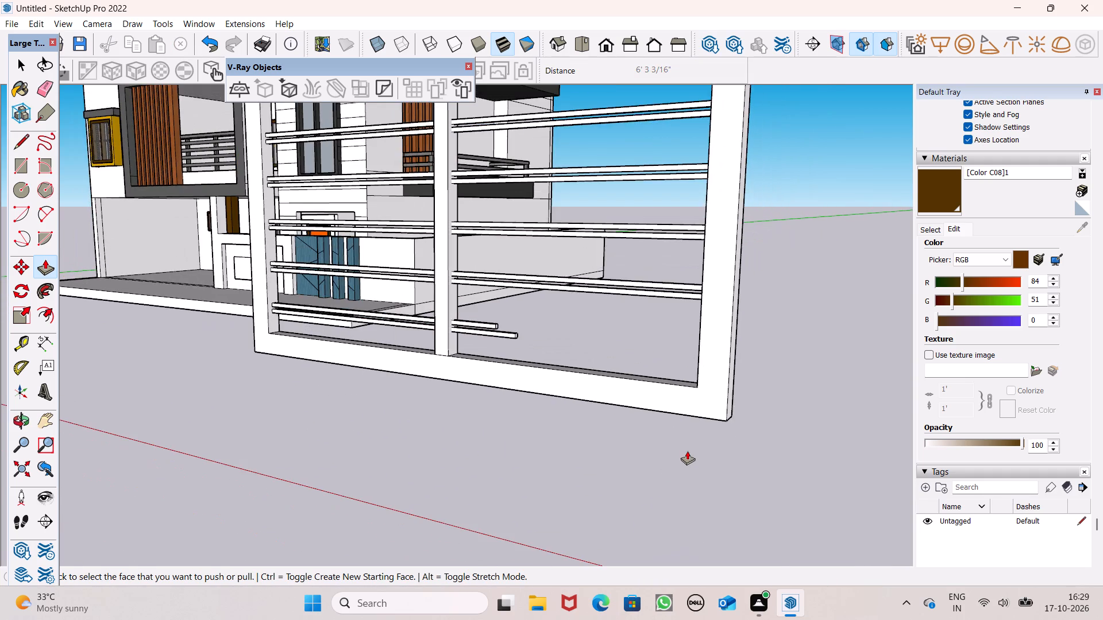
scroll(688, 445, "up", 2)
middle_click_drag(692, 451, 747, 474)
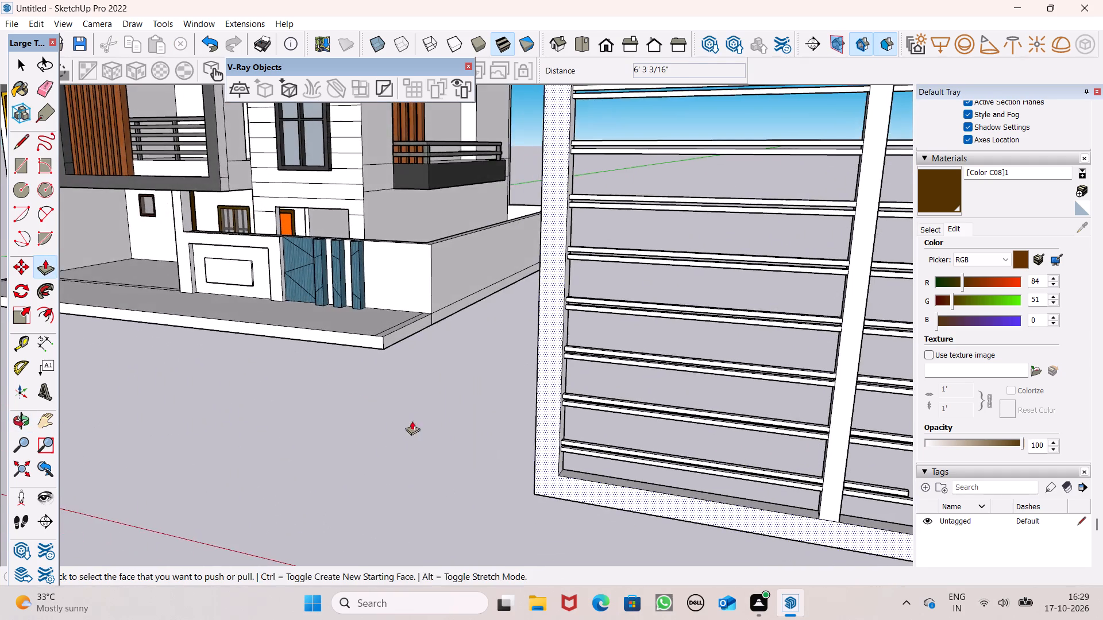
scroll(330, 449, "down", 5)
middle_click_drag(321, 461, 386, 490)
scroll(269, 428, "down", 5)
middle_click_drag(385, 511, 504, 547)
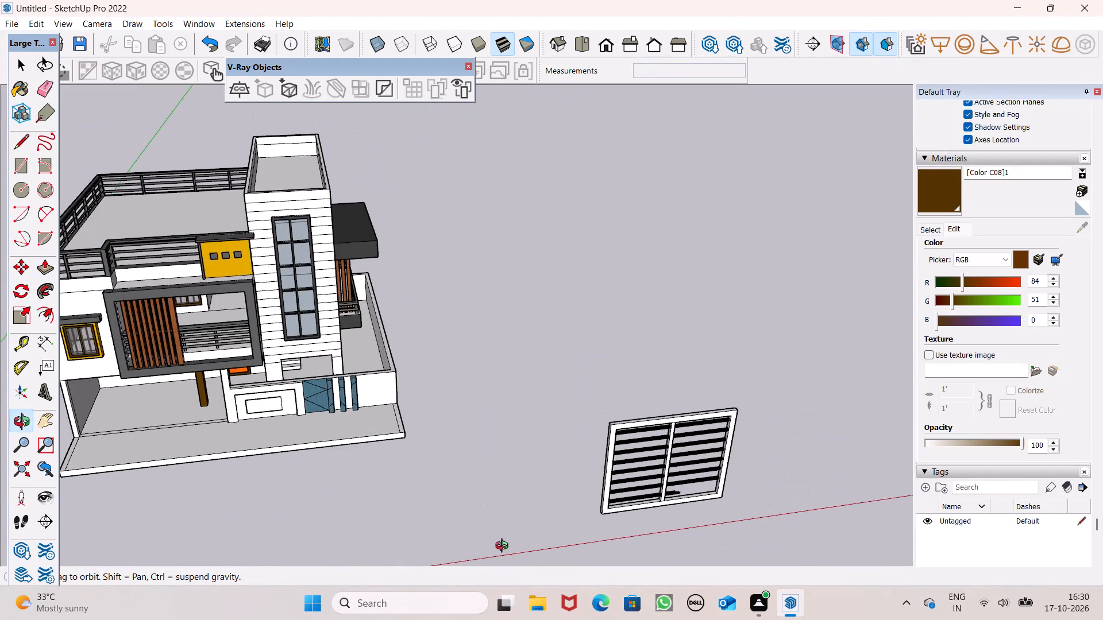
middle_click_drag(504, 547, 505, 545)
scroll(739, 520, "up", 3)
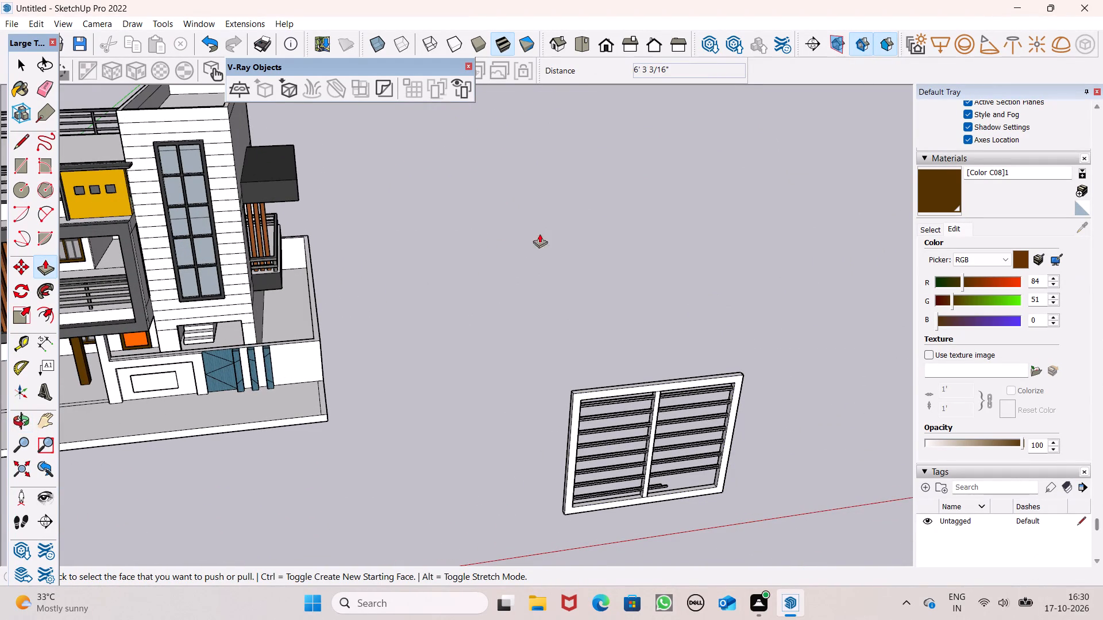
scroll(675, 322, "down", 2)
scroll(770, 406, "up", 7)
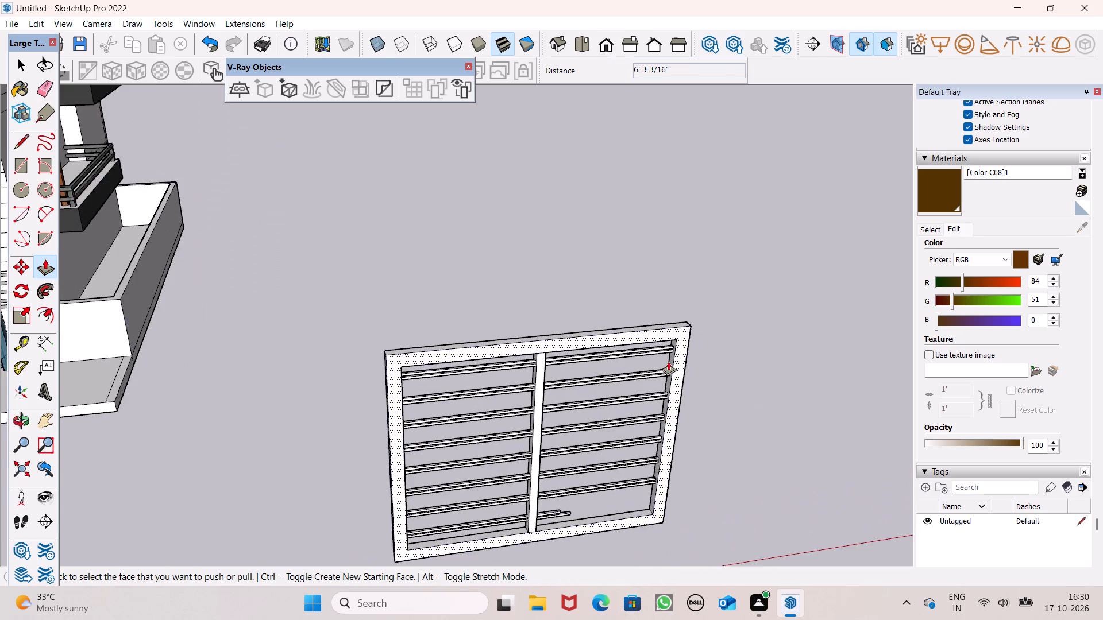
scroll(669, 359, "up", 8)
scroll(724, 339, "down", 3)
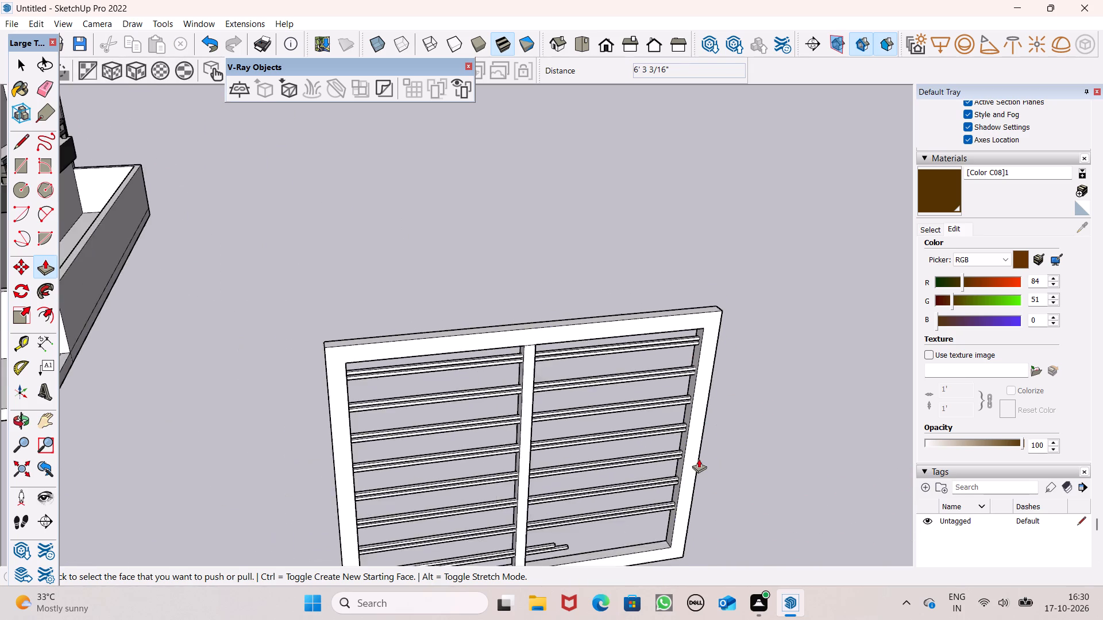
scroll(699, 459, "up", 6)
scroll(723, 377, "down", 5)
Push/Pull the ends of the lowest pair of bars about 5' 9 13/16" and 5' 2 1/8" to reach the outer upright.
middle_click_drag(703, 474, 703, 474)
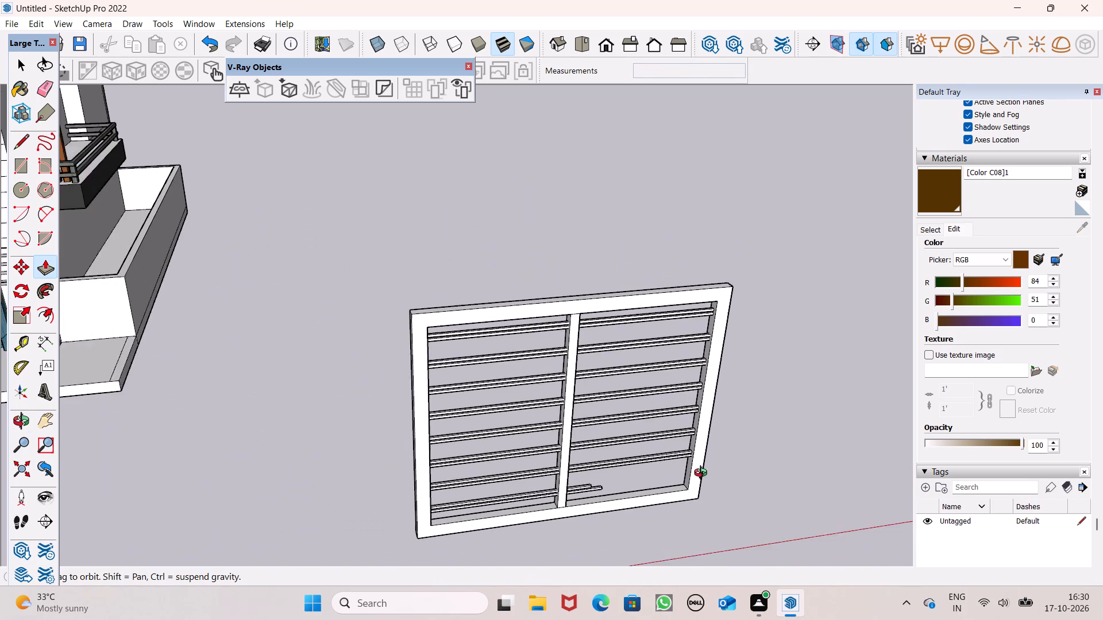
middle_click_drag(703, 474, 473, 363)
scroll(483, 365, "up", 1)
scroll(418, 424, "up", 5)
scroll(330, 388, "down", 3)
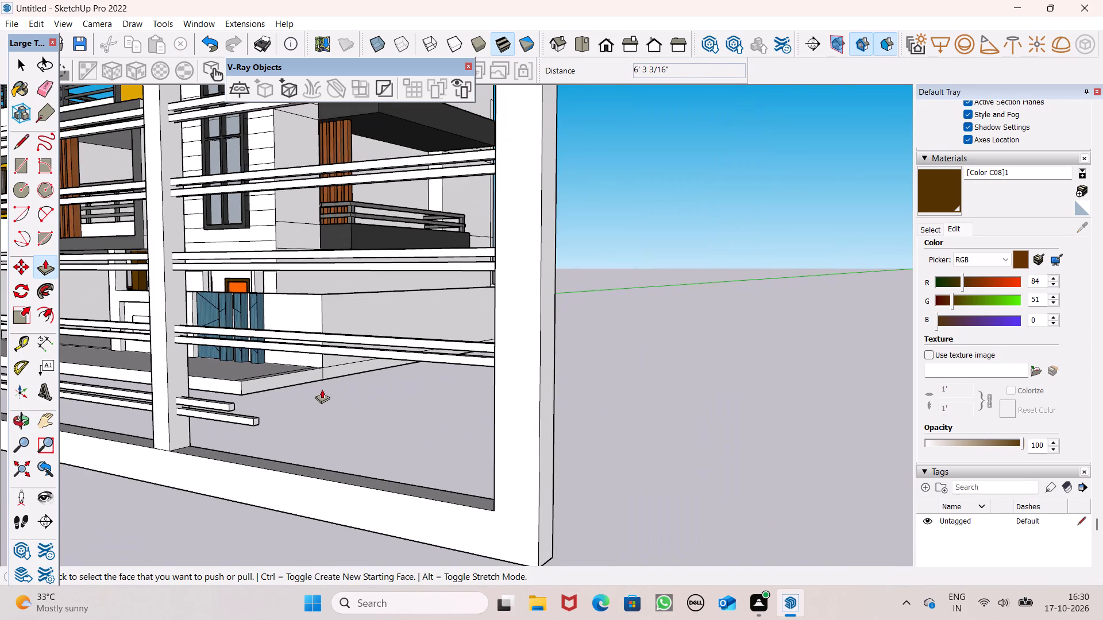
left_click_drag(261, 401, 358, 436)
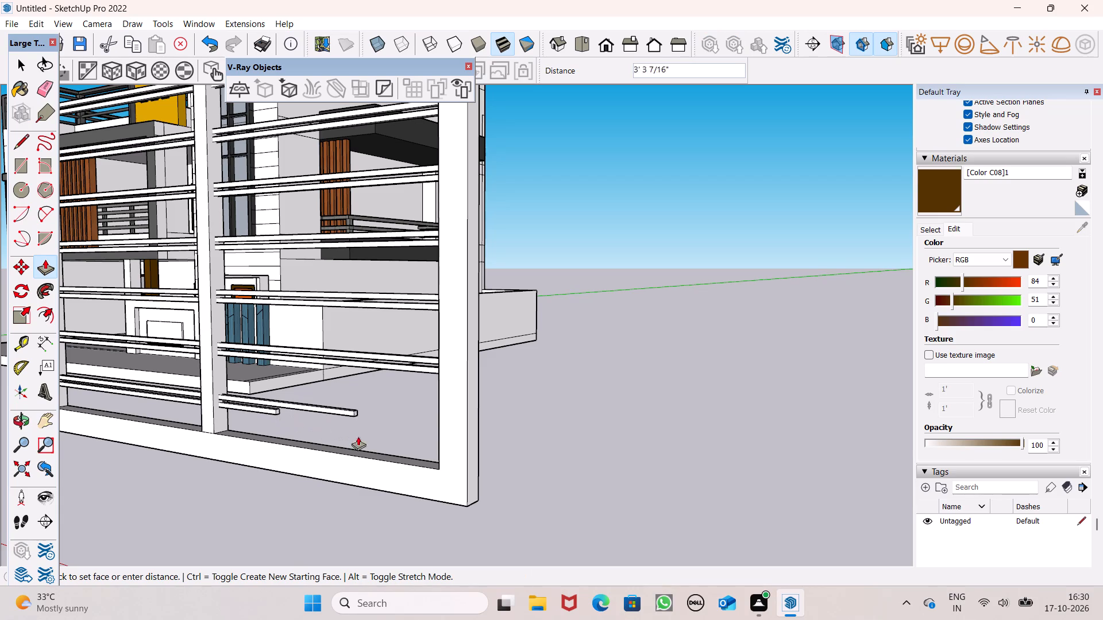
left_click_drag(358, 436, 439, 449)
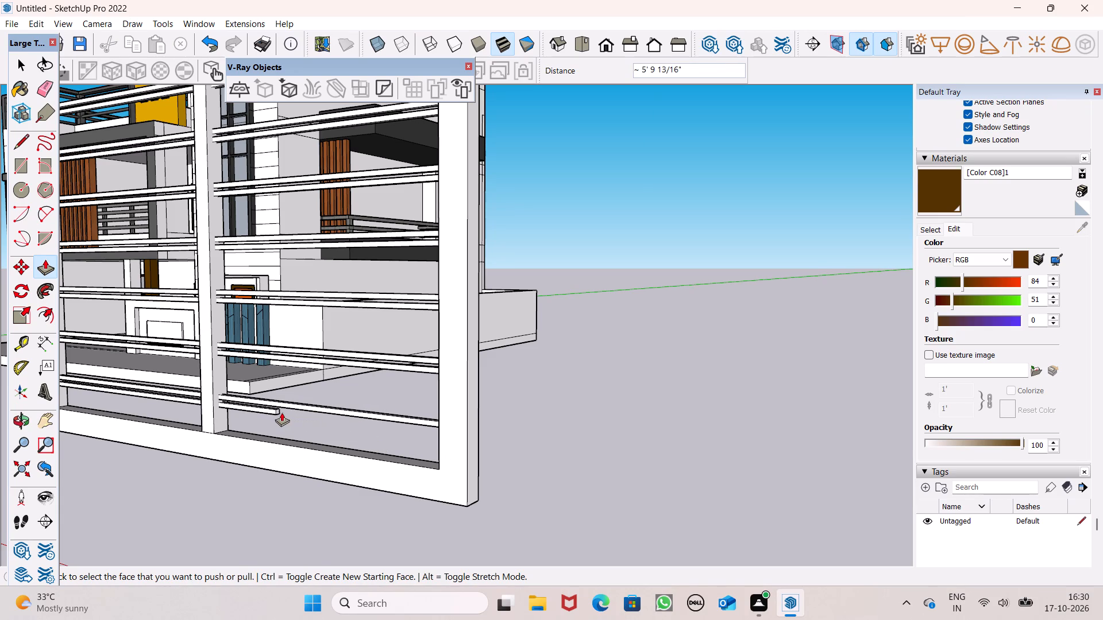
left_click_drag(276, 411, 438, 454)
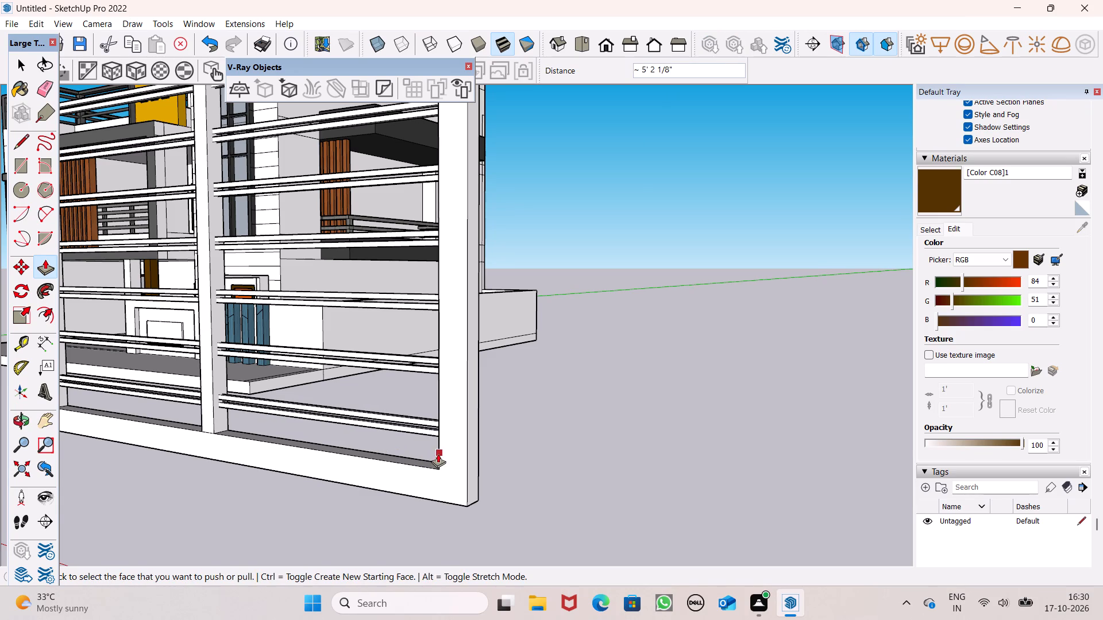
Choose the dark grey Color M07 from the Colors collection as the paint material for the frame.
scroll(546, 409, "down", 3)
middle_click_drag(545, 424, 893, 460)
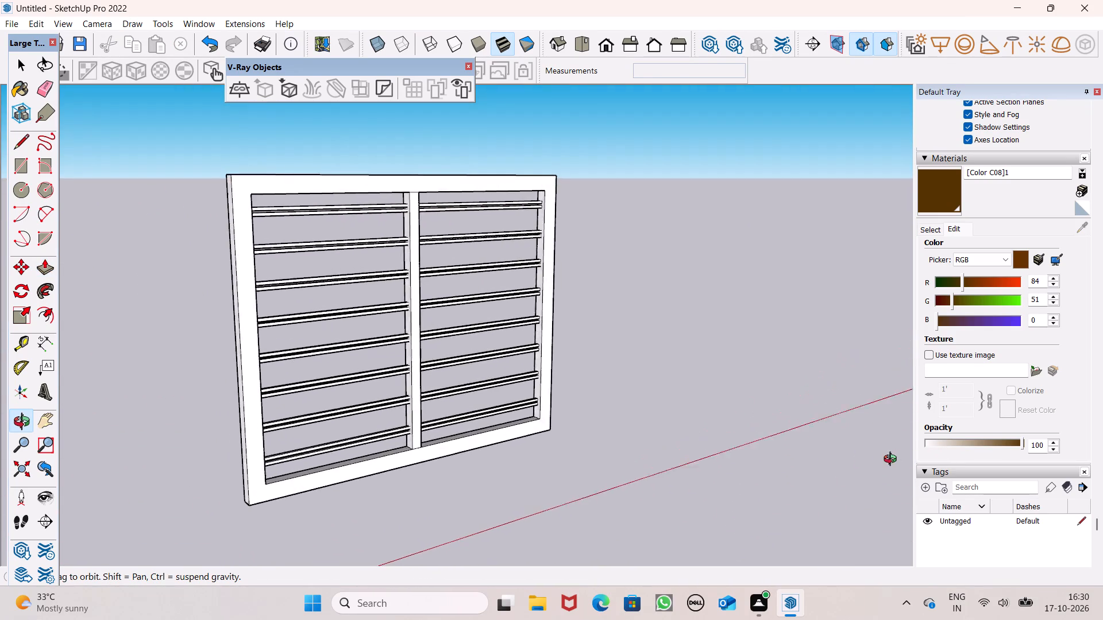
middle_click_drag(893, 460, 728, 433)
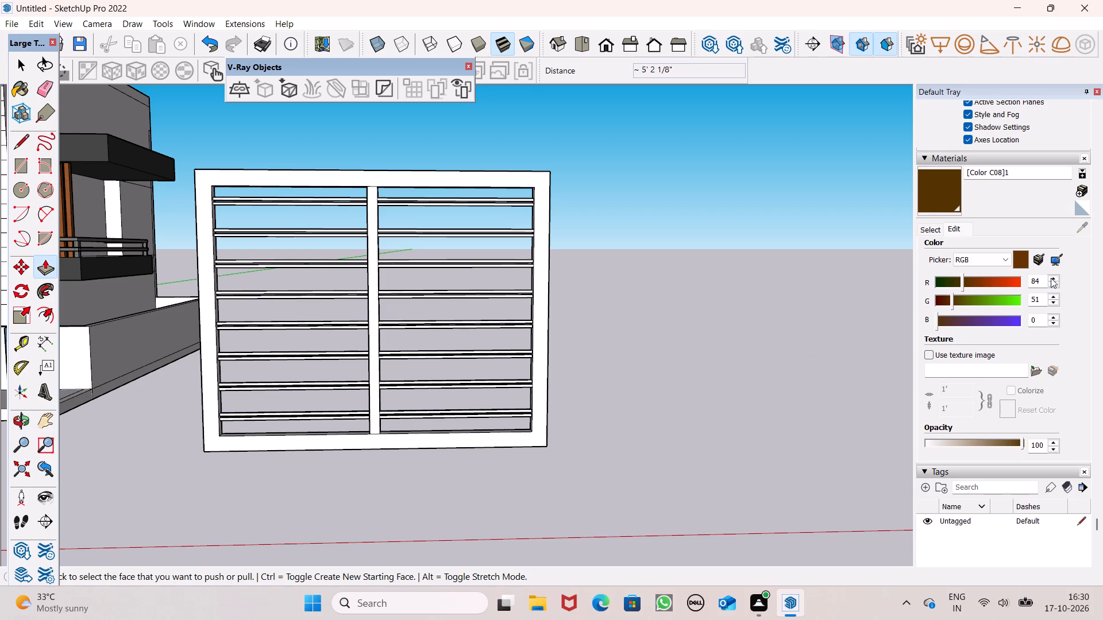
left_click(936, 230)
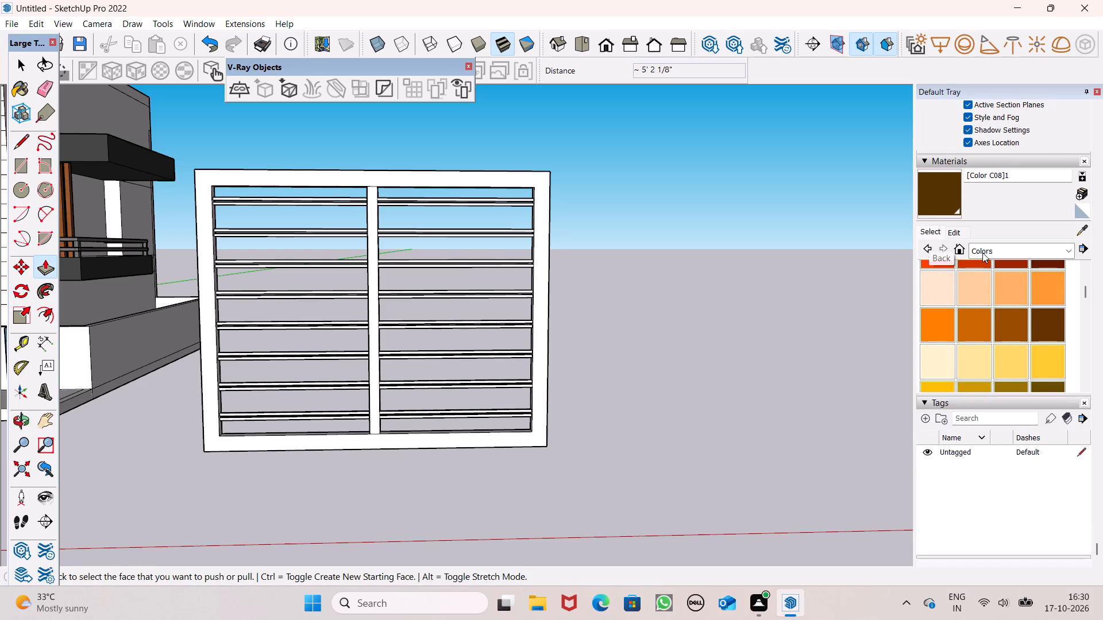
scroll(1022, 327, "down", 1)
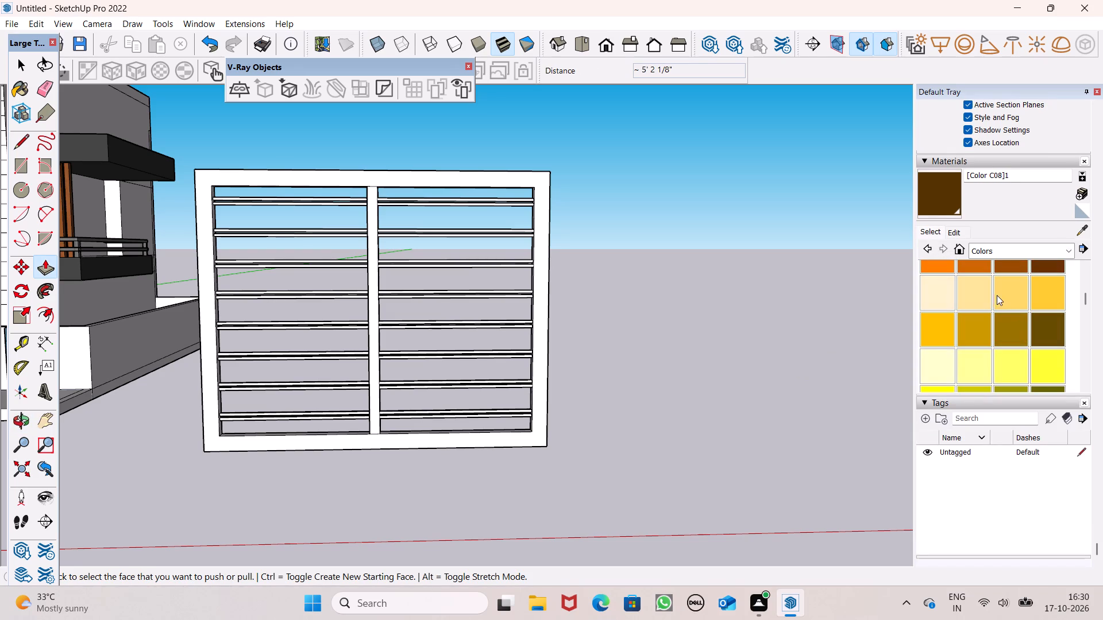
scroll(982, 288, "down", 9)
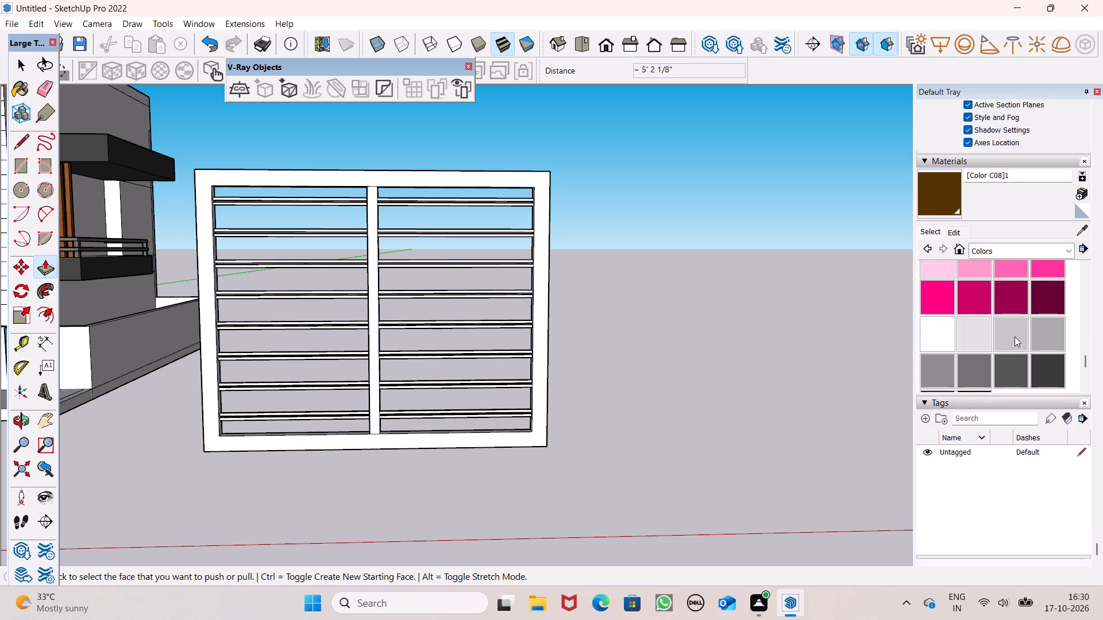
left_click(1038, 382)
scroll(182, 388, "up", 3)
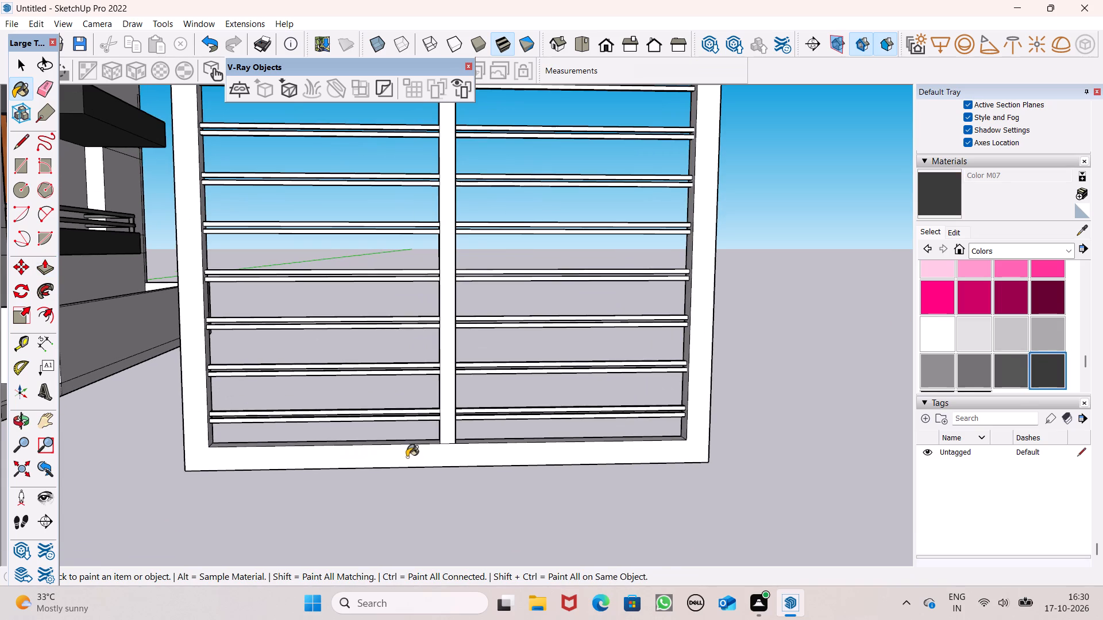
Erase the short edges where the central upright meets the frame's top and bottom rails.
left_click(53, 92)
scroll(163, 292, "down", 1)
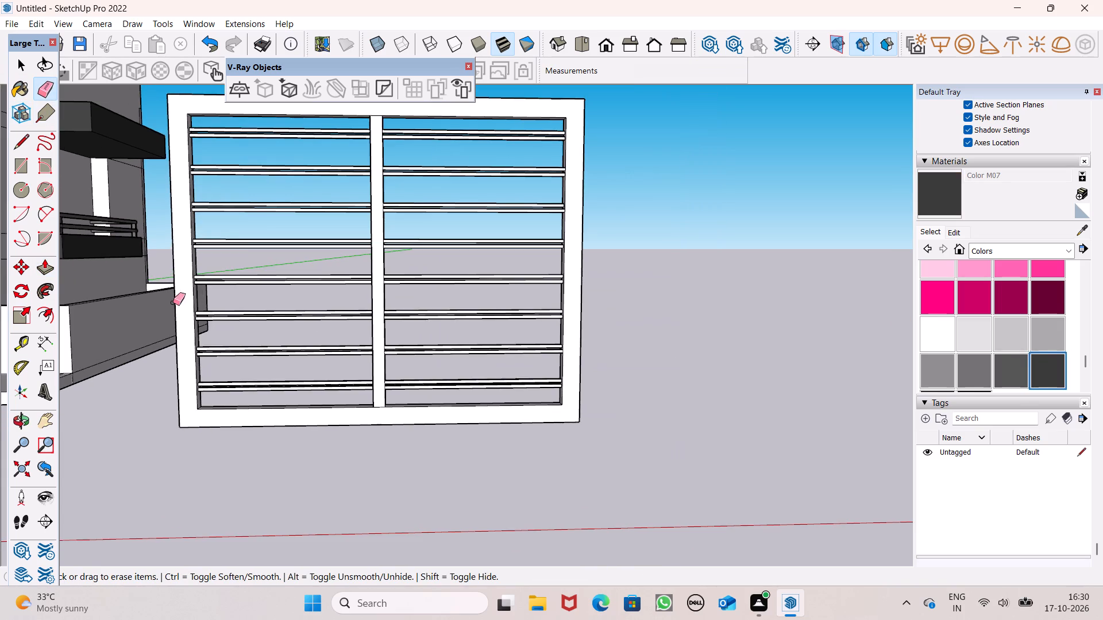
scroll(320, 161, "up", 2)
scroll(357, 257, "down", 2)
scroll(401, 157, "up", 3)
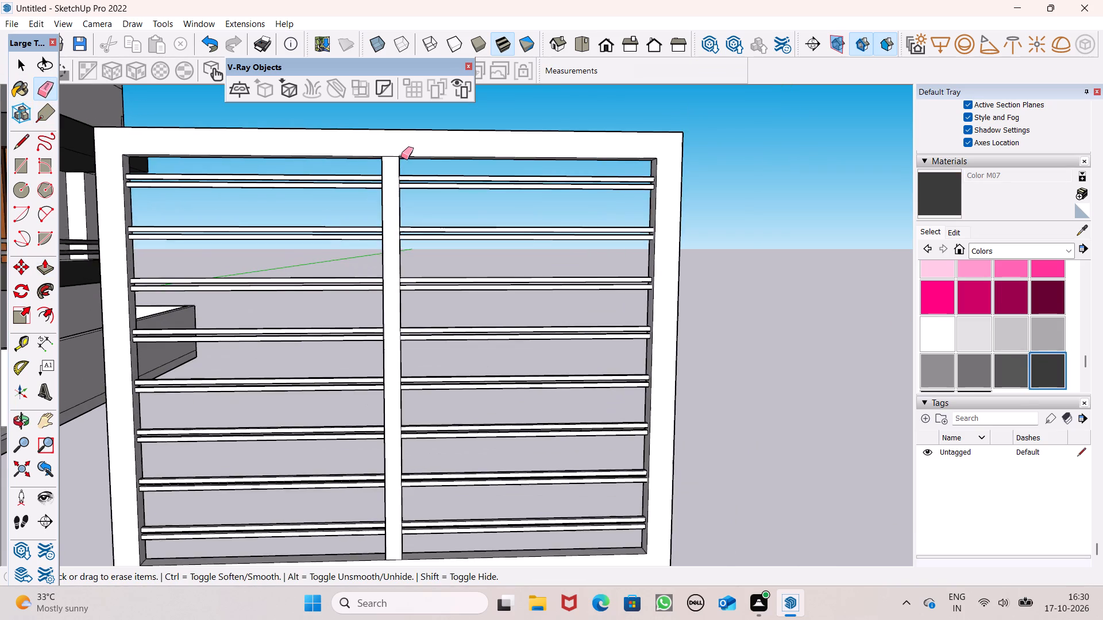
scroll(401, 157, "up", 3)
left_click(385, 154)
scroll(412, 143, "down", 5)
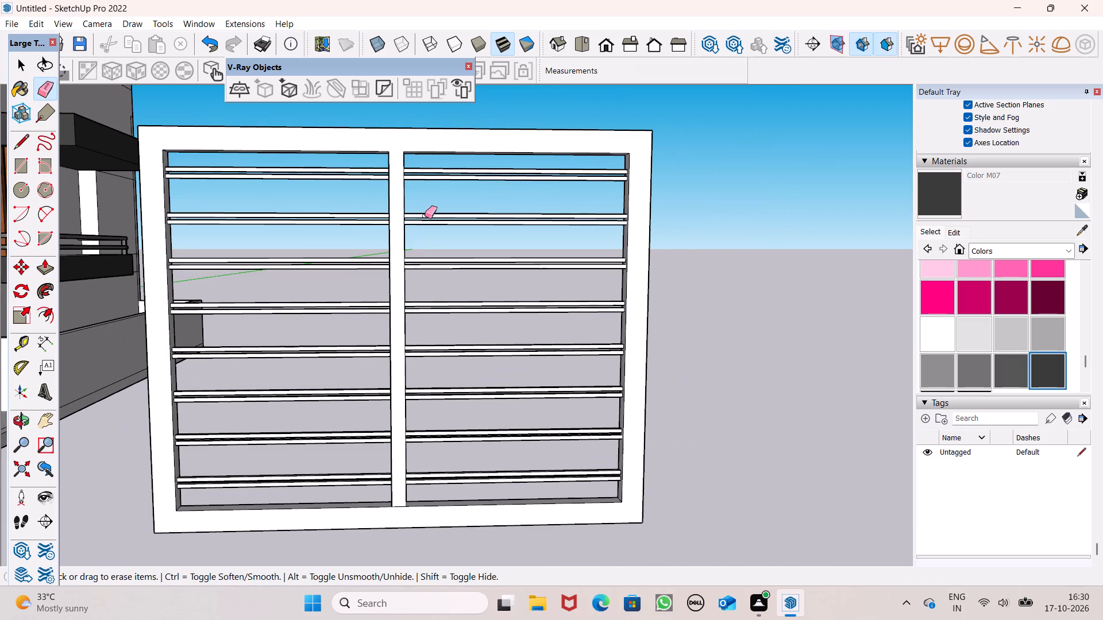
scroll(473, 451, "down", 1)
scroll(420, 575, "up", 4)
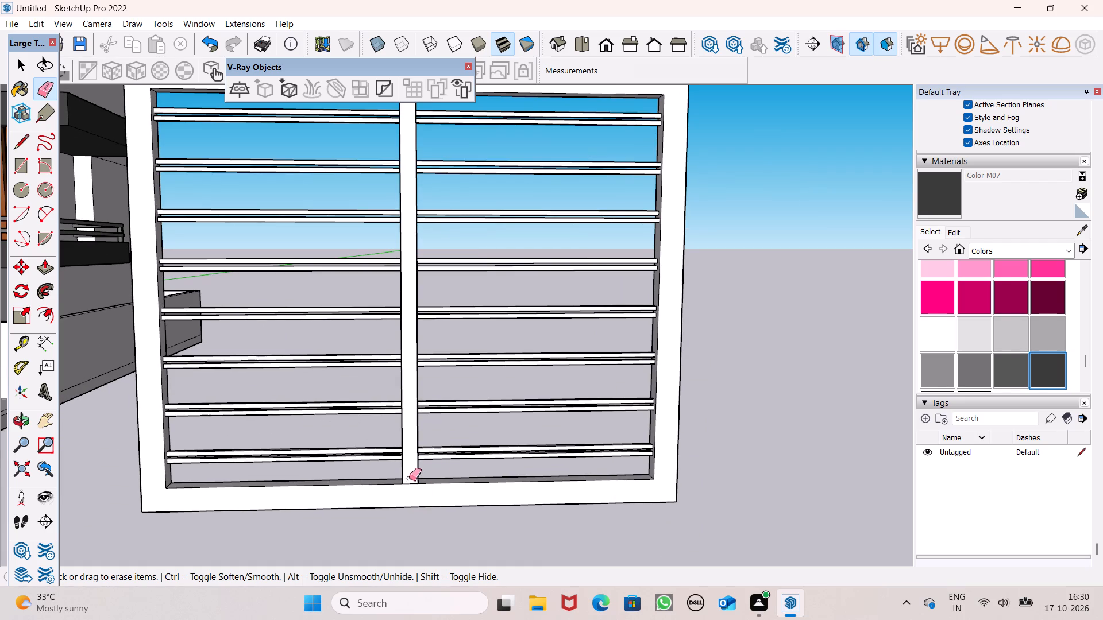
left_click_drag(408, 480, 408, 487)
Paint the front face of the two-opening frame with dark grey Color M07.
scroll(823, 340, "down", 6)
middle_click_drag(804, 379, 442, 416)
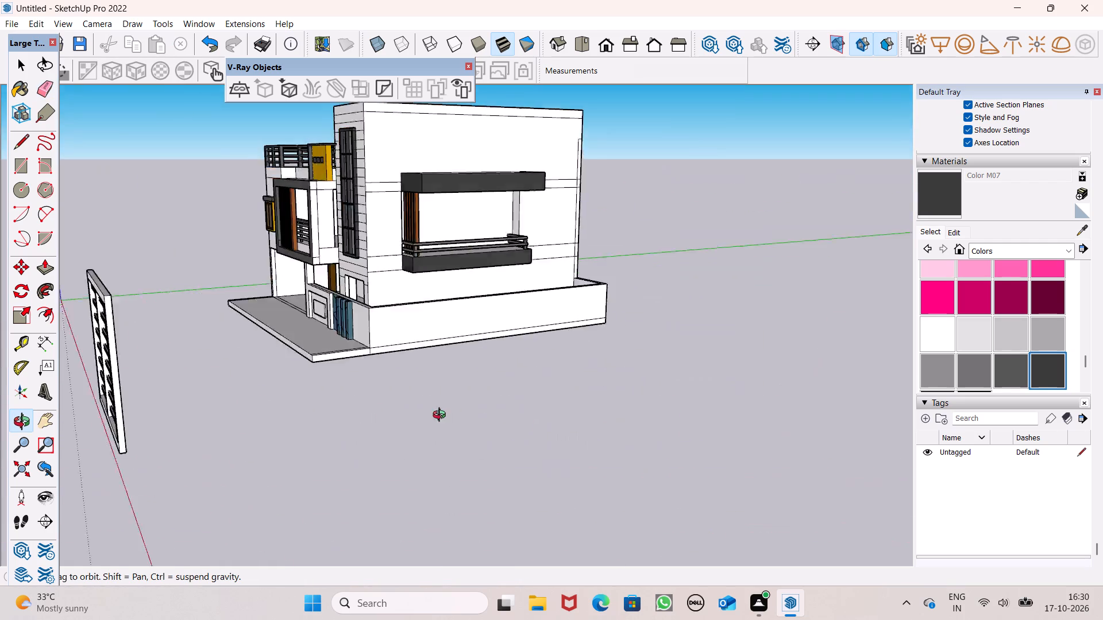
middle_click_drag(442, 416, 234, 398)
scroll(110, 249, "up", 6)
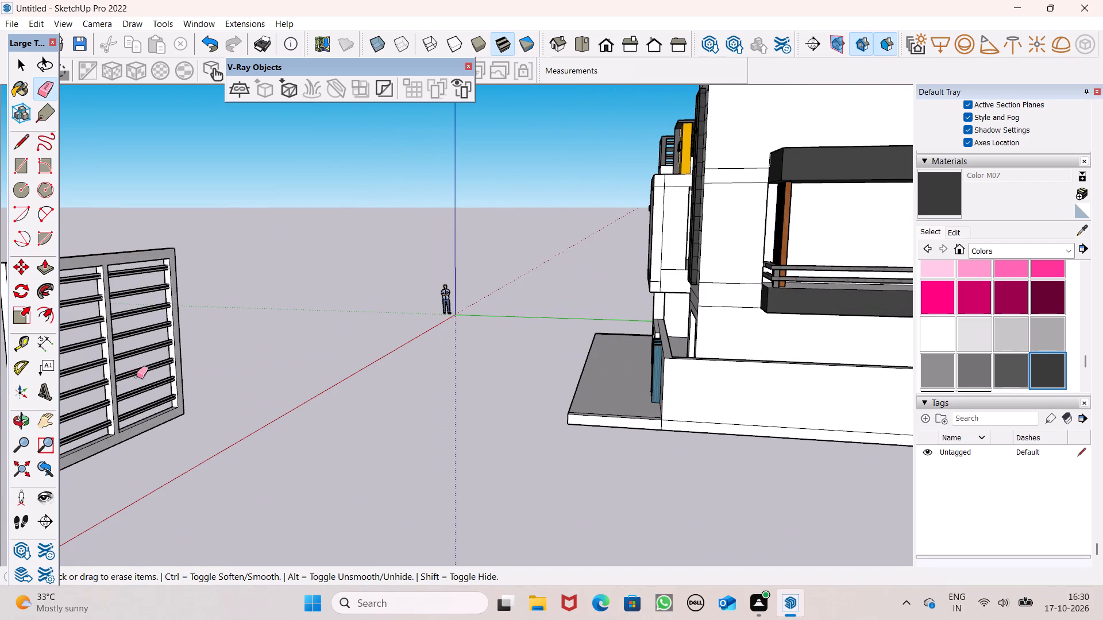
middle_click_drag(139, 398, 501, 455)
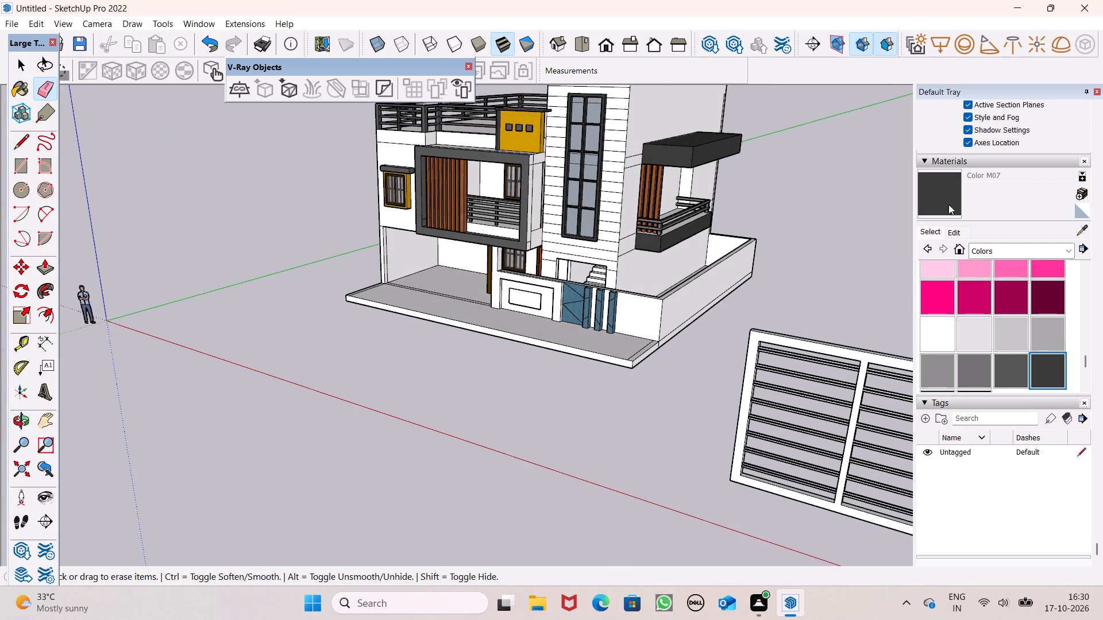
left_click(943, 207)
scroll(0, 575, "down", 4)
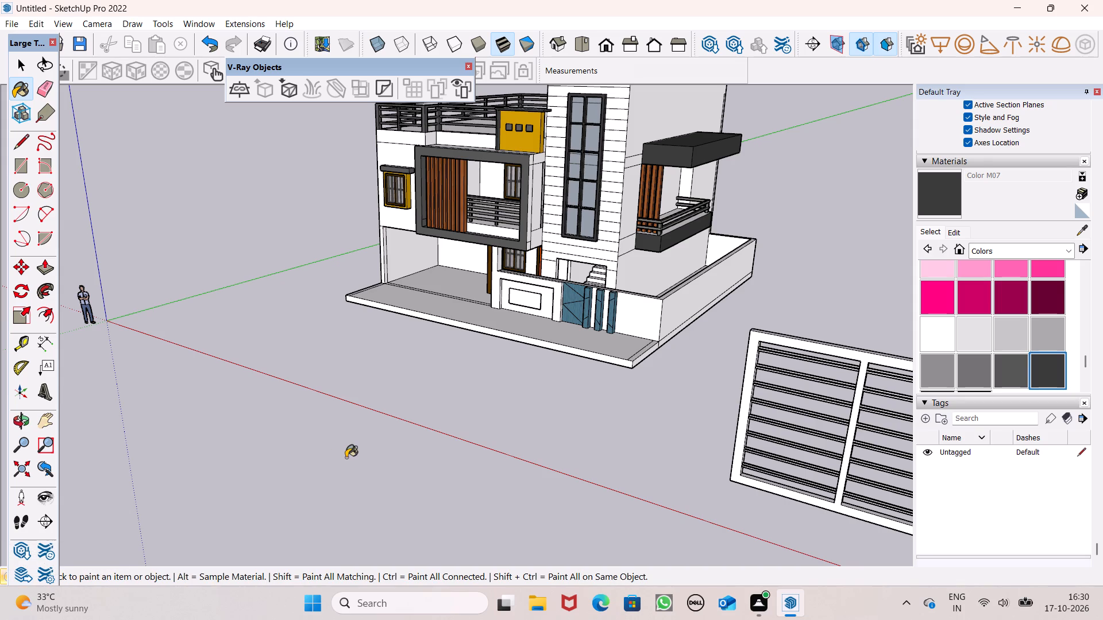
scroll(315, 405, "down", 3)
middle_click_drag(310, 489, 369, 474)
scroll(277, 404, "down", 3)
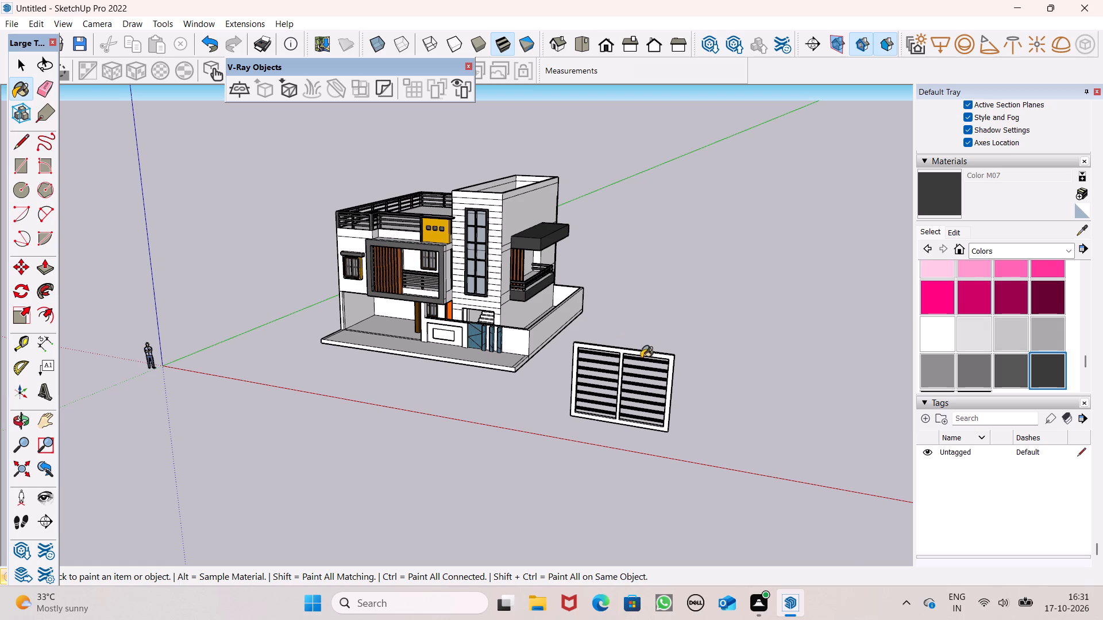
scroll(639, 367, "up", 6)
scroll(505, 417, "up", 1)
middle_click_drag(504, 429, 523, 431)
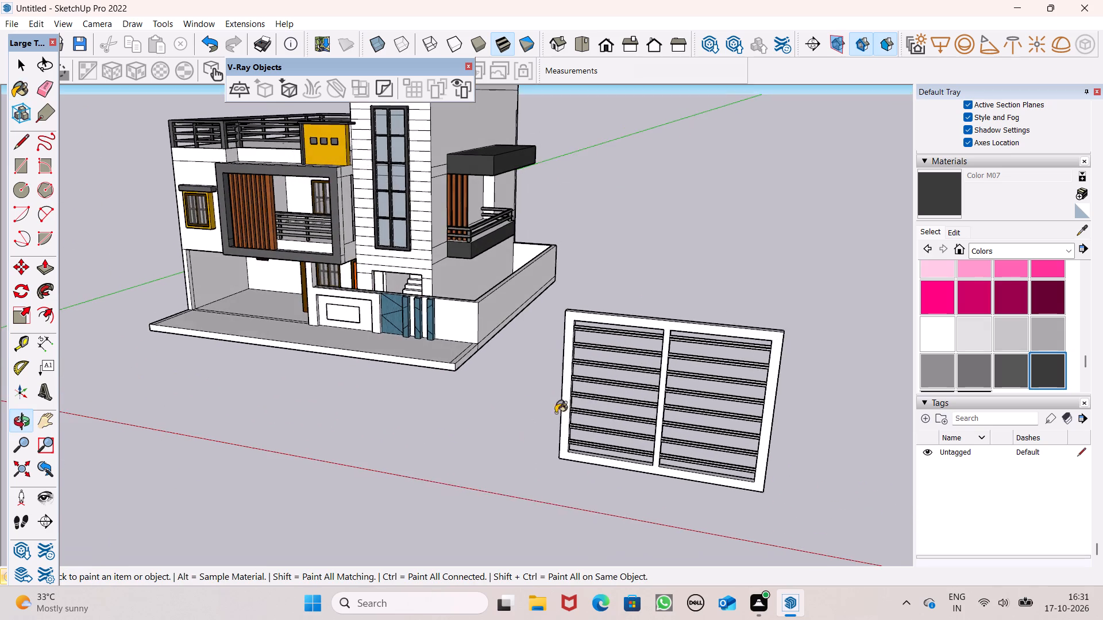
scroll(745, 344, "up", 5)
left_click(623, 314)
Choose the darker Color M08 and paint the frame's front face with it.
scroll(634, 355, "up", 2)
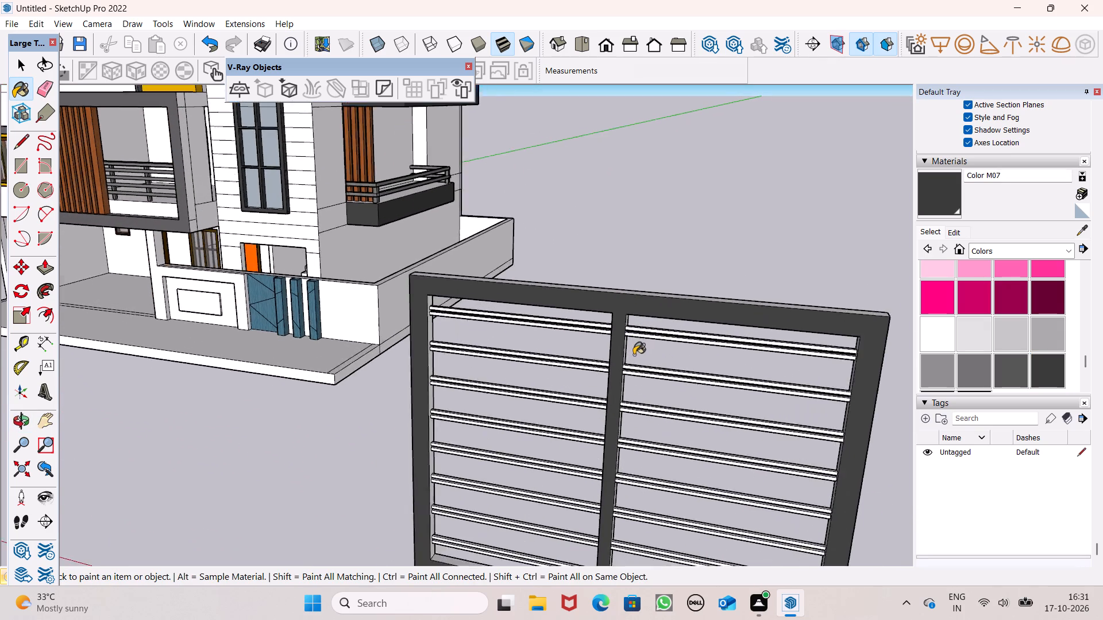
scroll(634, 355, "up", 5)
scroll(627, 337, "down", 4)
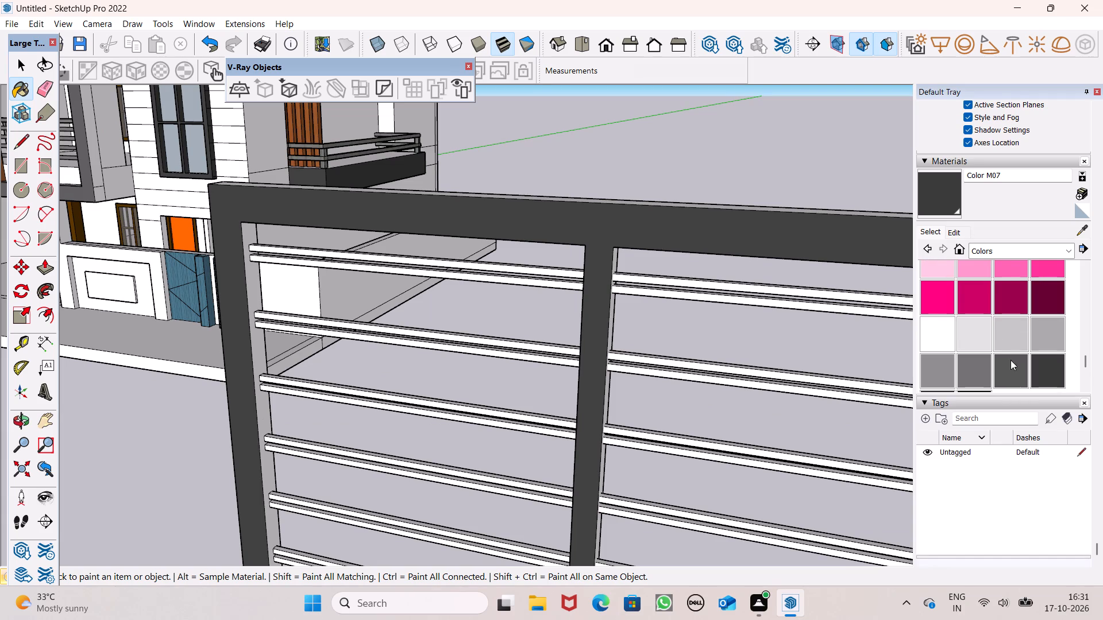
scroll(1017, 339, "down", 1)
left_click(934, 339)
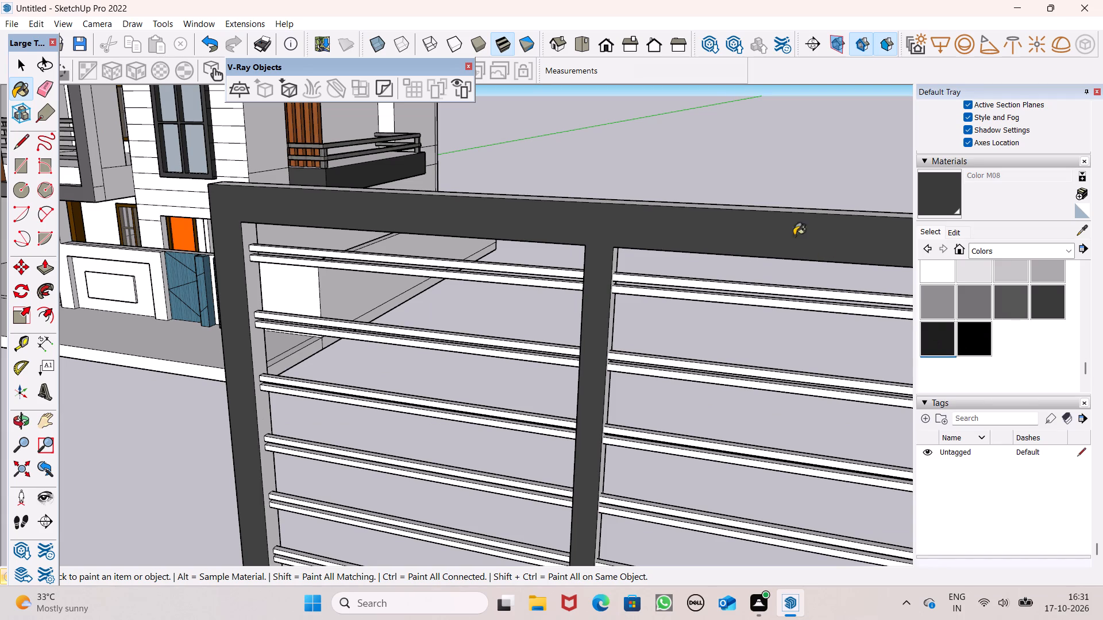
left_click(665, 219)
Paint the central upright's side facing the right opening and the top pair of bars with Color M08.
scroll(628, 270, "up", 6)
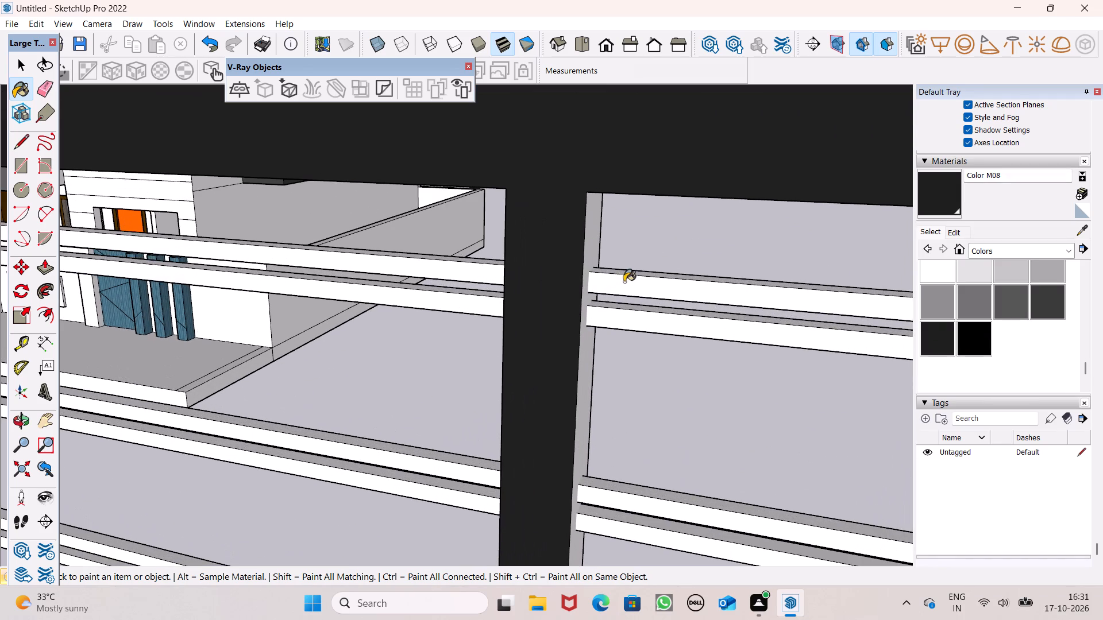
left_click(596, 235)
left_click(611, 280)
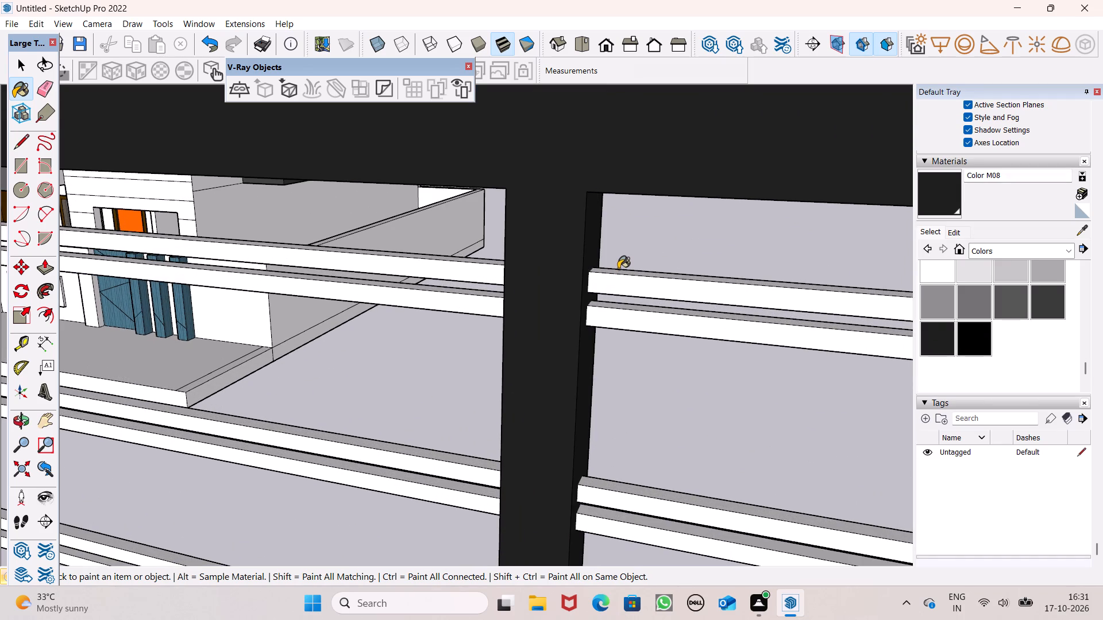
left_click(618, 269)
scroll(623, 274, "up", 7)
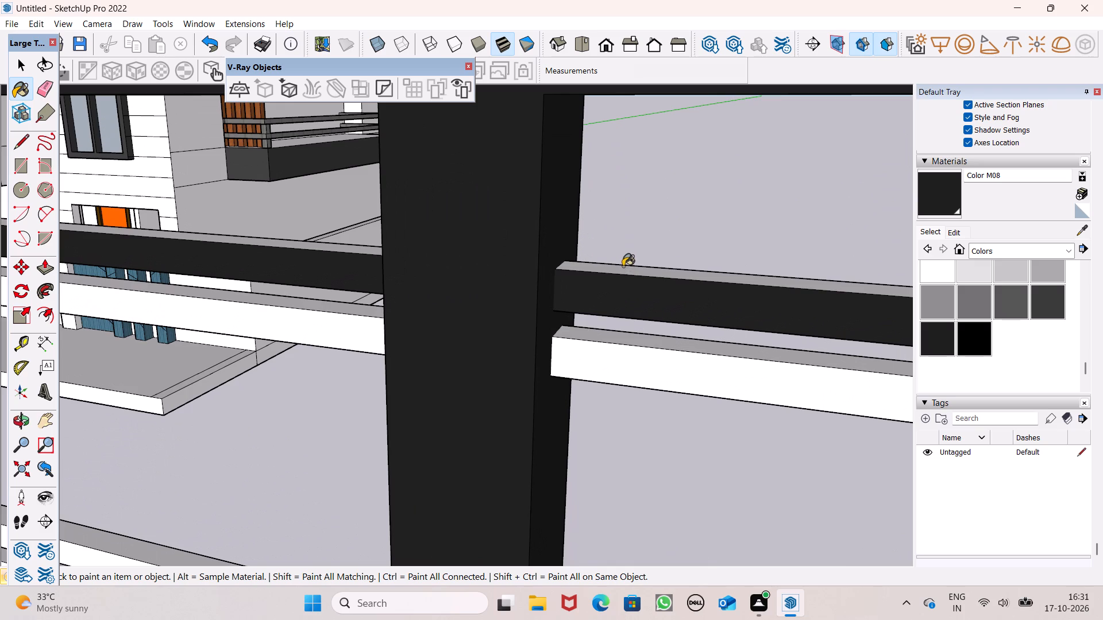
left_click(623, 266)
left_click(594, 329)
left_click(583, 355)
Paint the central upright's side facing the left opening with Color M08.
scroll(677, 180, "down", 3)
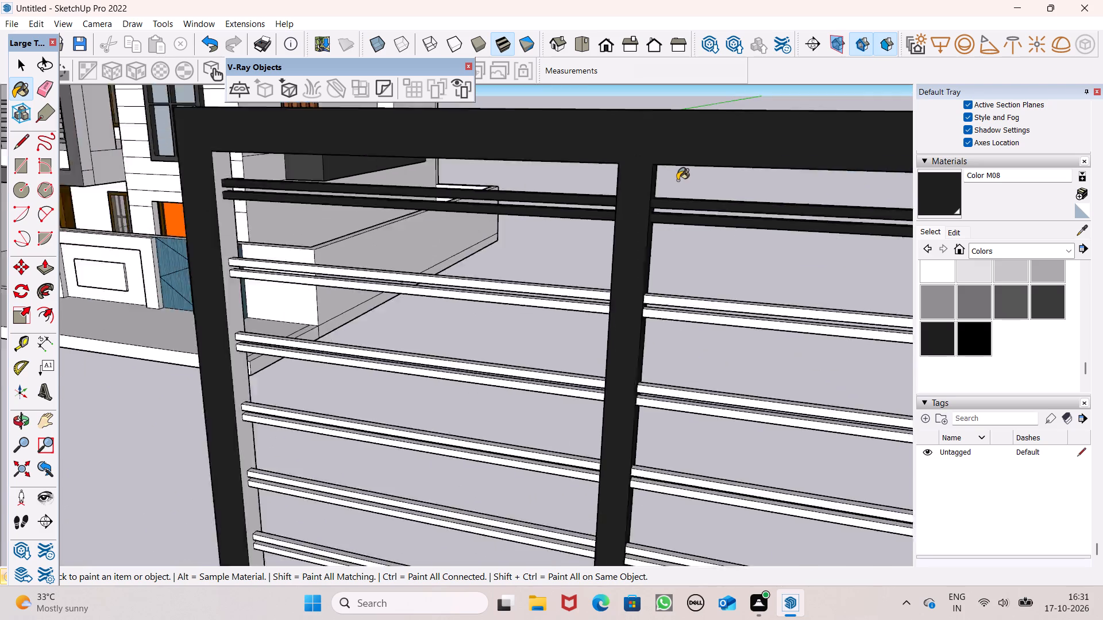
scroll(677, 180, "down", 1)
middle_click_drag(672, 220, 899, 186)
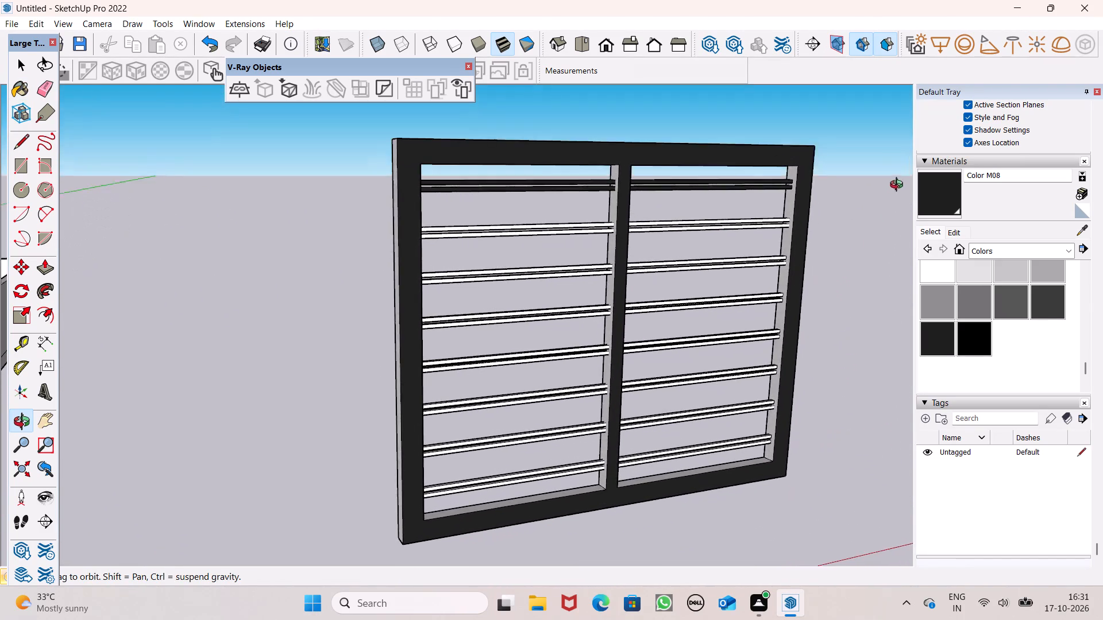
middle_click_drag(899, 186, 900, 185)
scroll(543, 160, "up", 5)
scroll(688, 223, "down", 2)
scroll(795, 258, "down", 3)
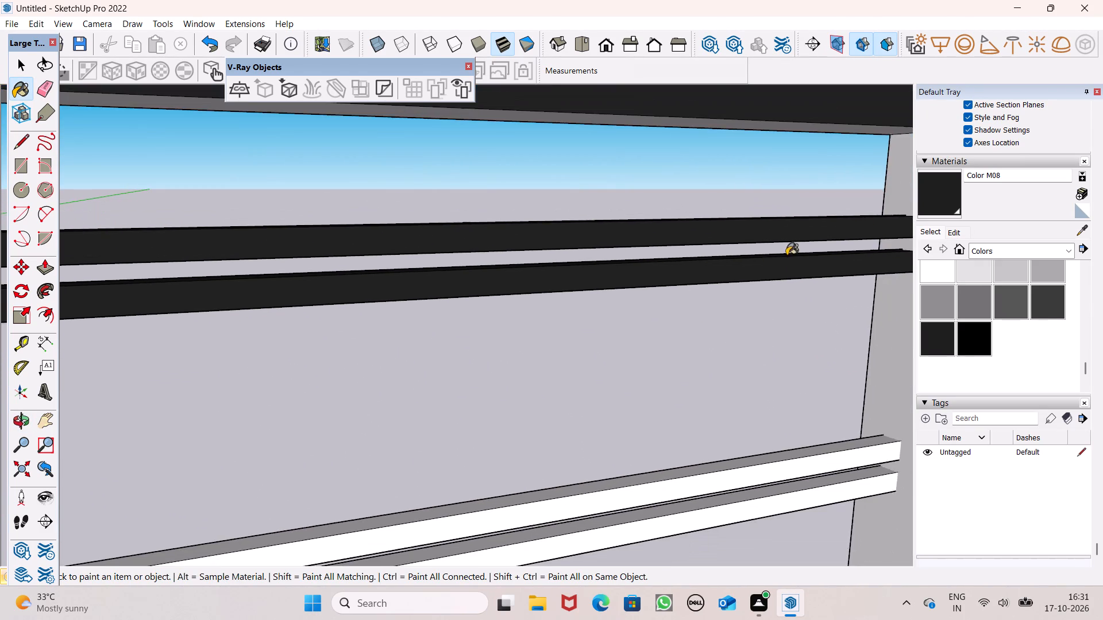
scroll(786, 255, "down", 4)
left_click(865, 319)
Paint the front face of the lower bar in the second pair with Color M08.
scroll(858, 323, "down", 2)
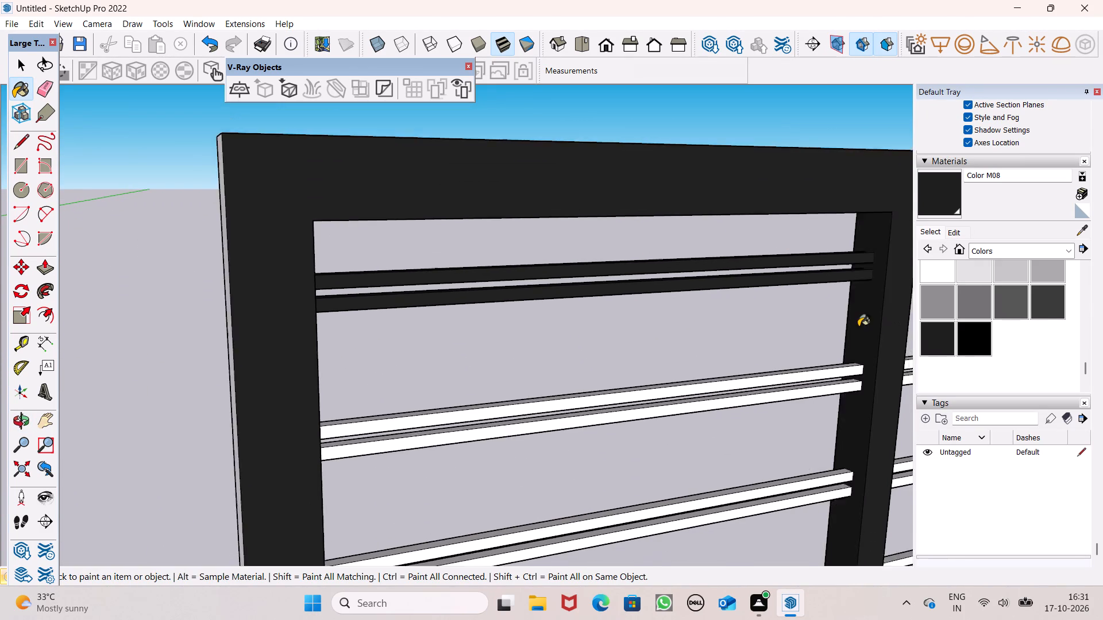
scroll(858, 327, "down", 2)
scroll(843, 400, "up", 6)
left_click(796, 316)
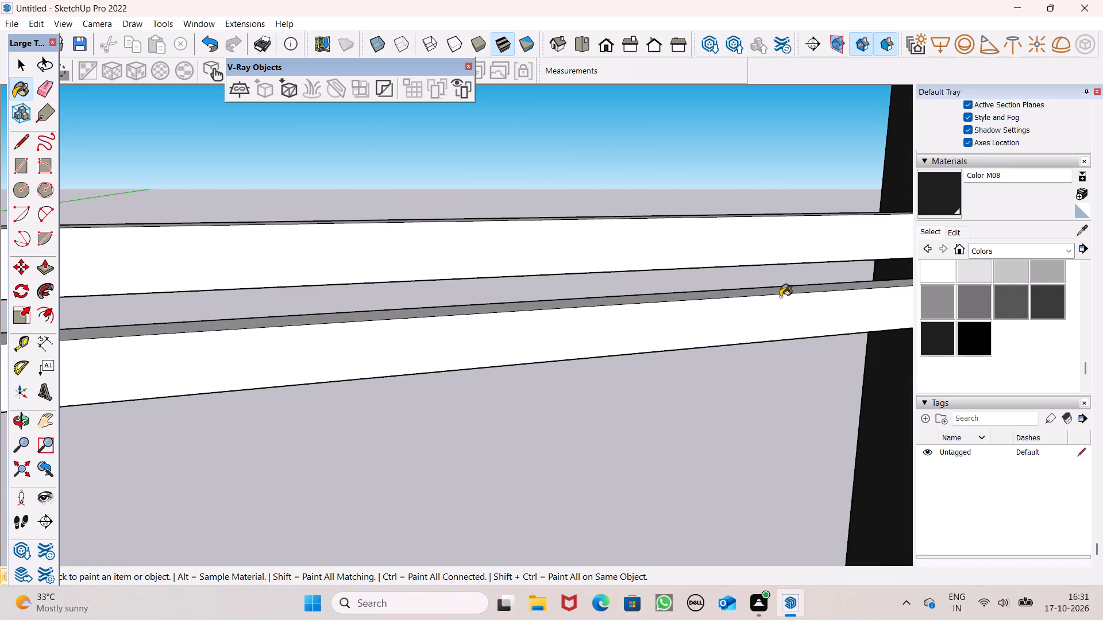
left_click(770, 288)
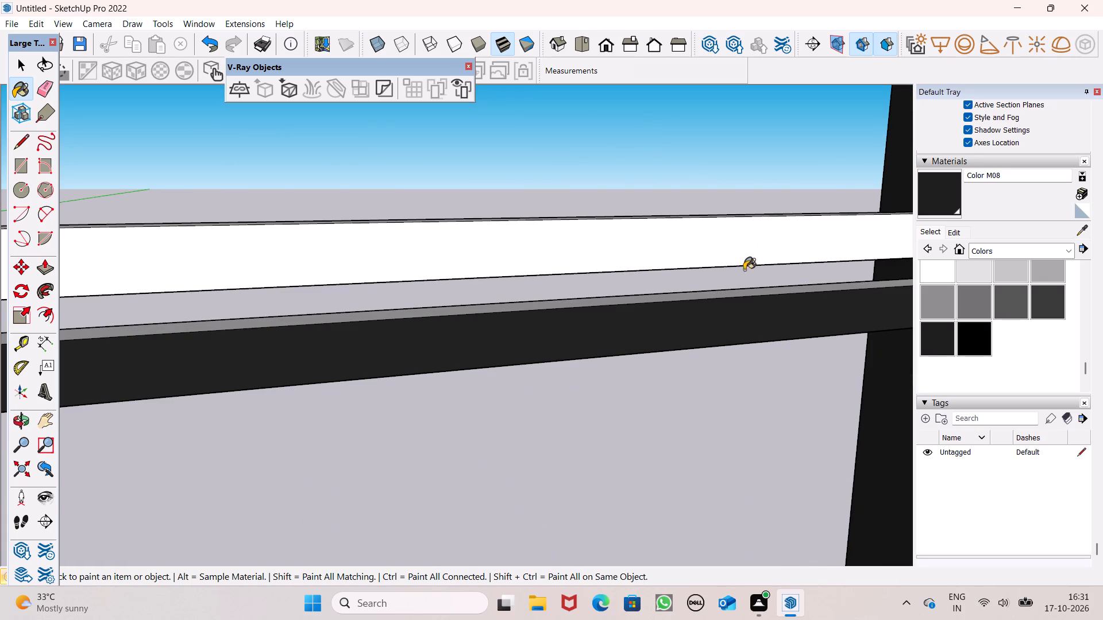
left_click(735, 289)
Paint the upper bar's front and top and the lower bar's top in the second pair with Color M08.
middle_click_drag(746, 309, 776, 405)
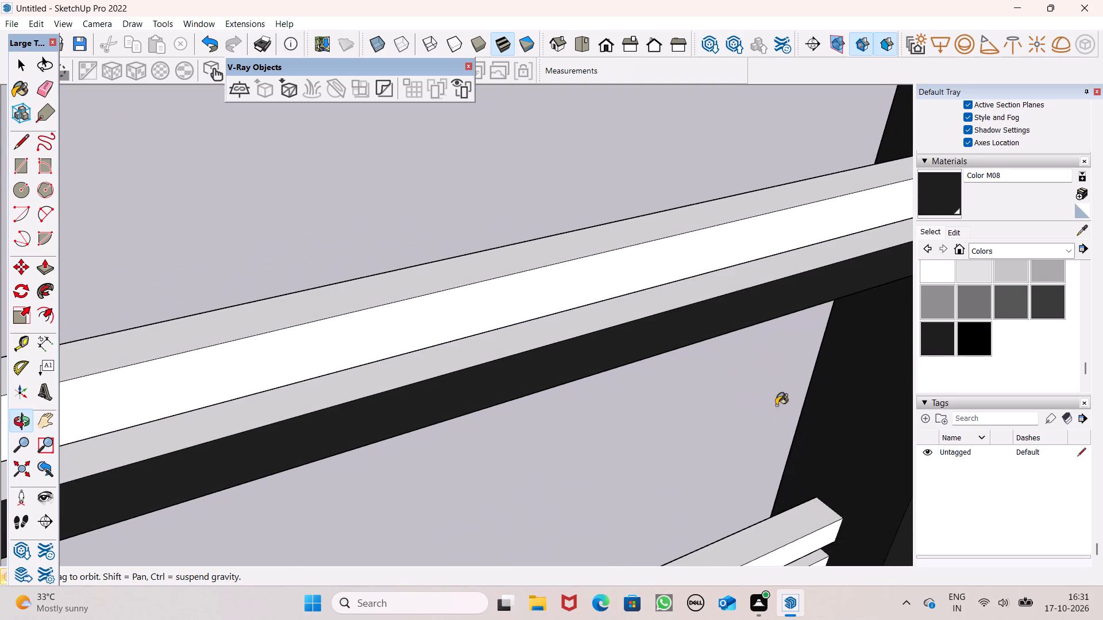
scroll(776, 405, "up", 1)
middle_click_drag(776, 405, 774, 417)
left_click(599, 46)
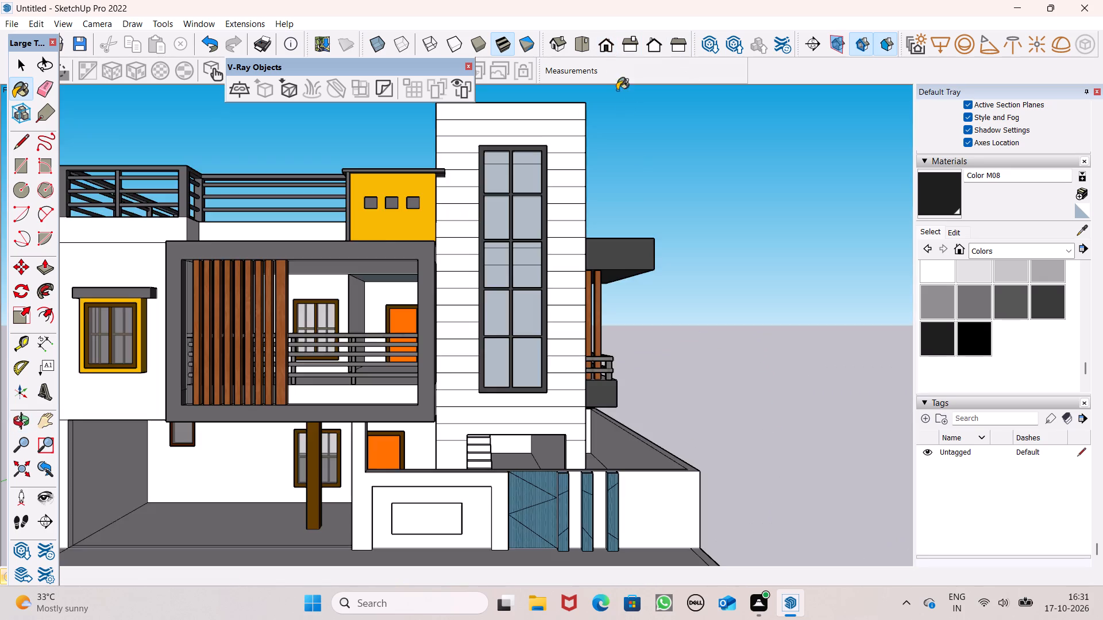
scroll(637, 246, "down", 10)
scroll(520, 274, "down", 5)
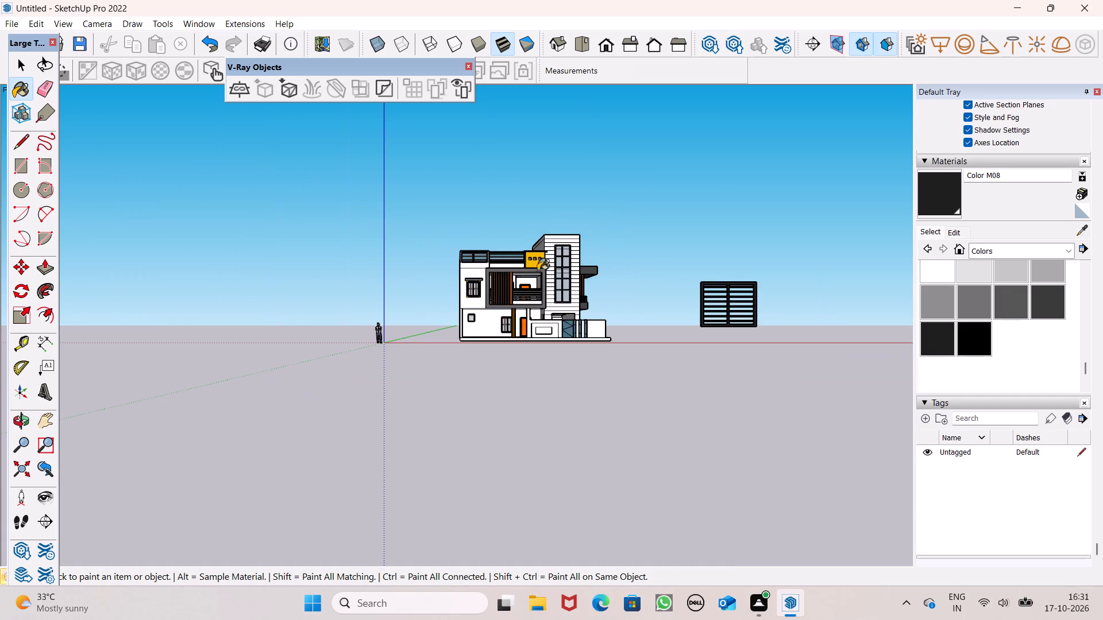
scroll(724, 288, "up", 8)
middle_click_drag(744, 370, 528, 470)
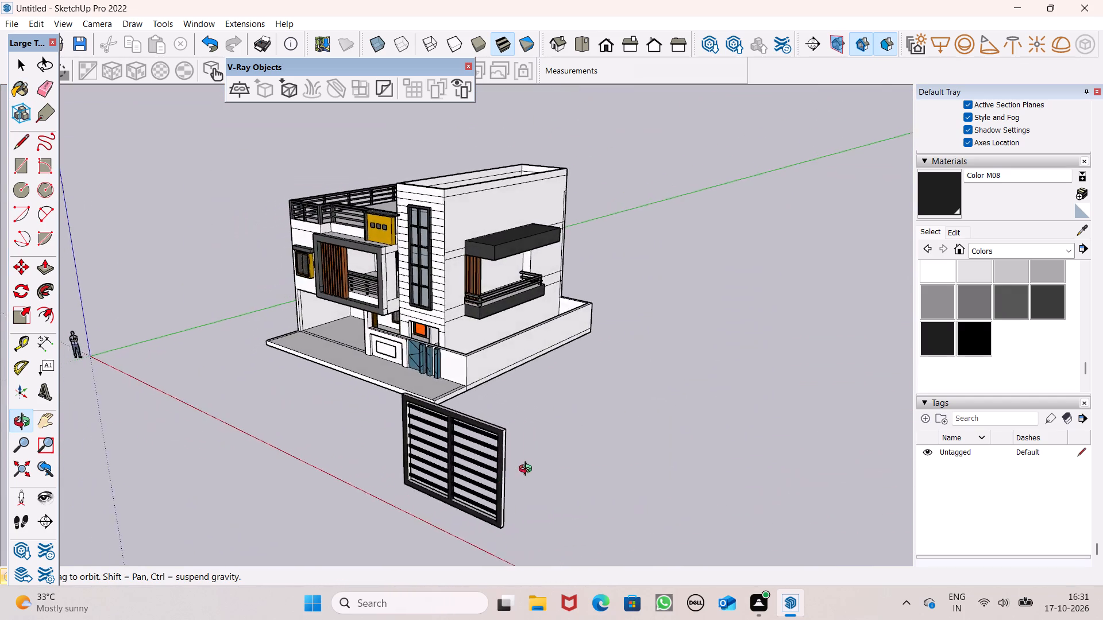
middle_click_drag(528, 470, 501, 462)
scroll(419, 444, "up", 8)
scroll(376, 390, "up", 6)
scroll(358, 379, "down", 2)
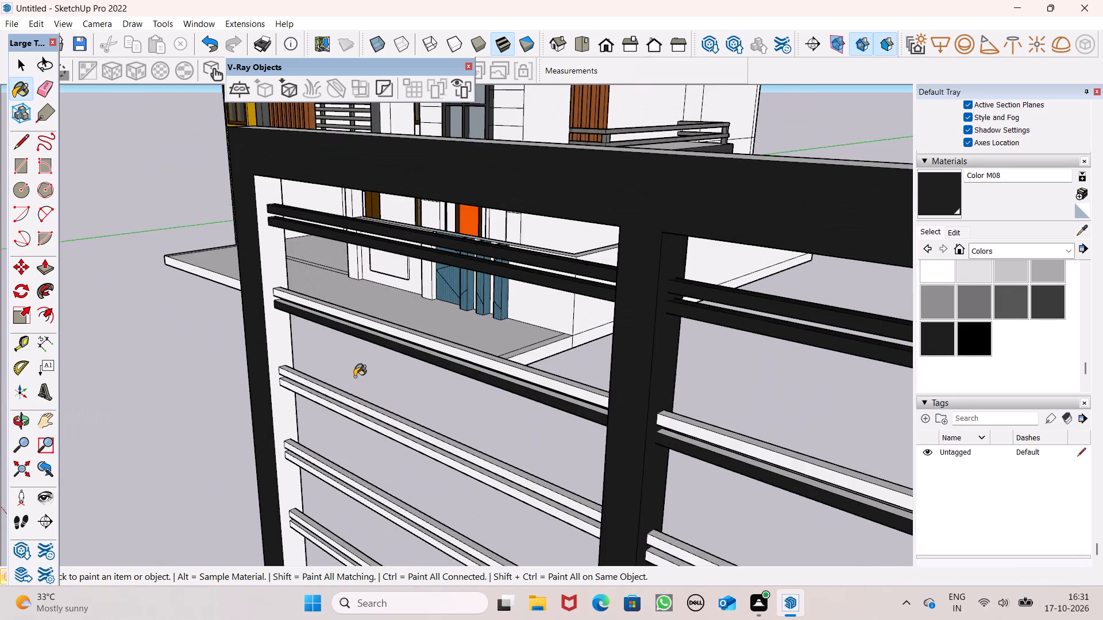
middle_click_drag(340, 364, 333, 378)
scroll(381, 391, "down", 5)
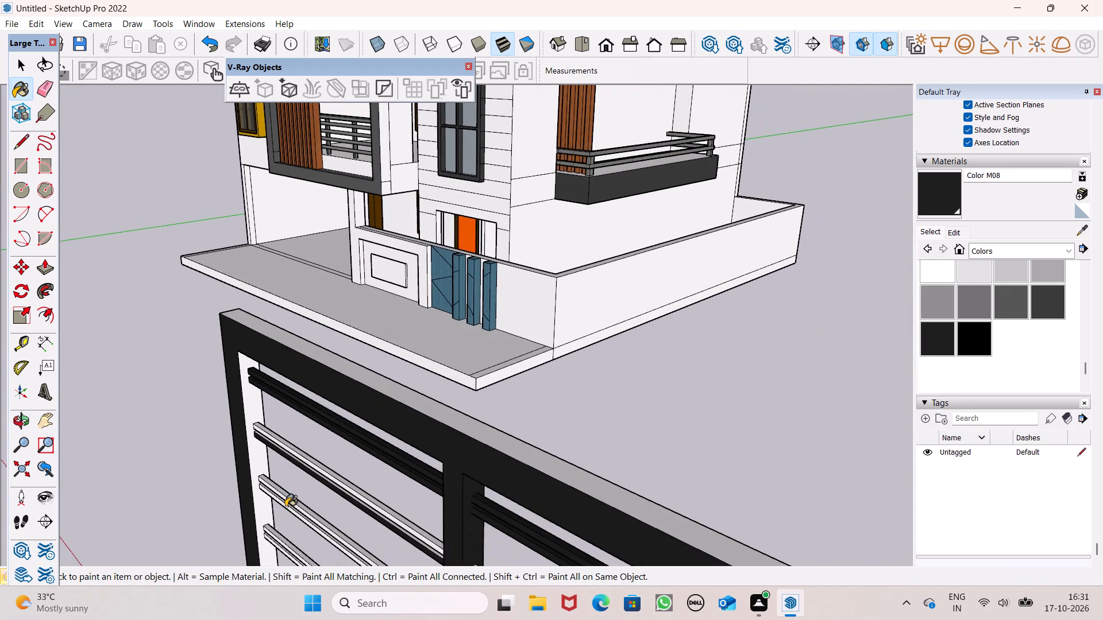
scroll(283, 510, "up", 4)
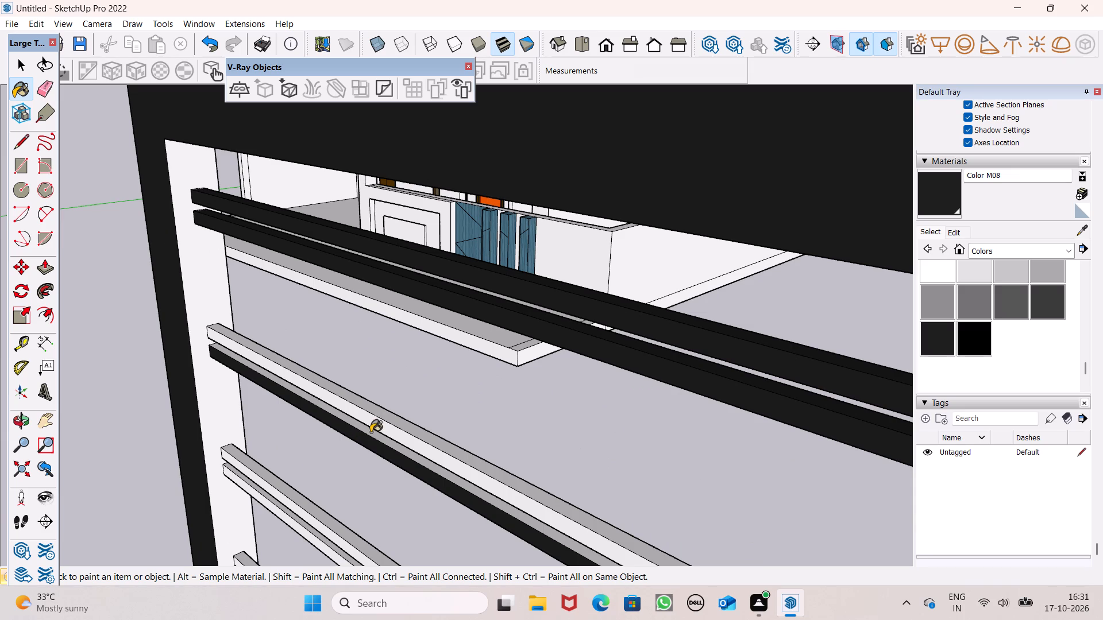
left_click(371, 437)
left_click(394, 423)
scroll(385, 437, "up", 6)
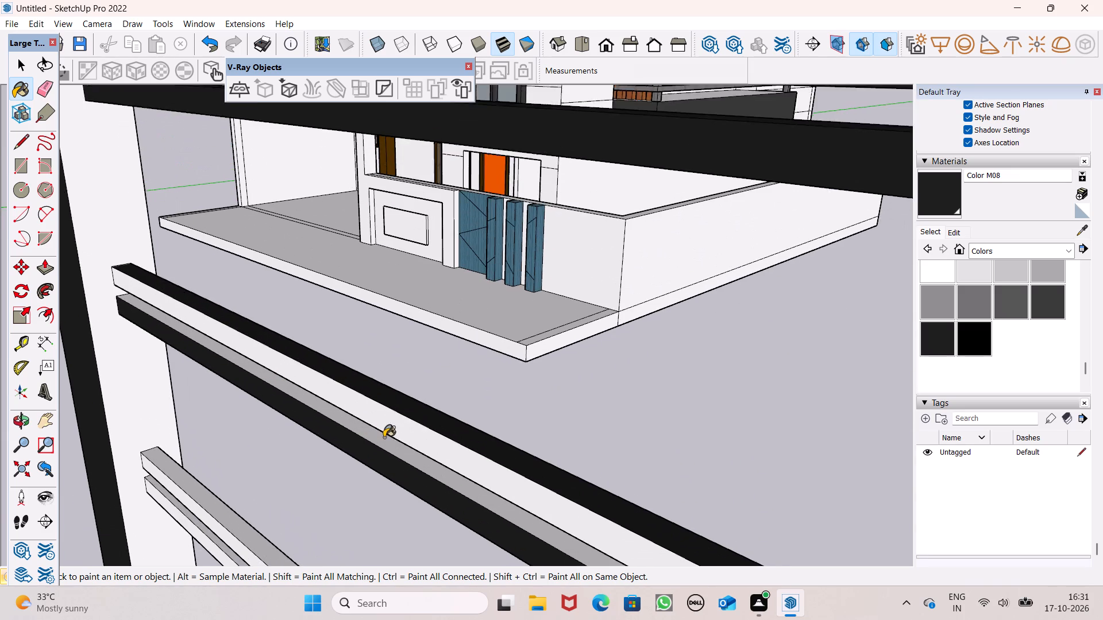
scroll(384, 437, "up", 1)
left_click(396, 427)
left_click(389, 449)
Paint the inner side of the frame's left outer upright with Color M08.
scroll(412, 289, "down", 2)
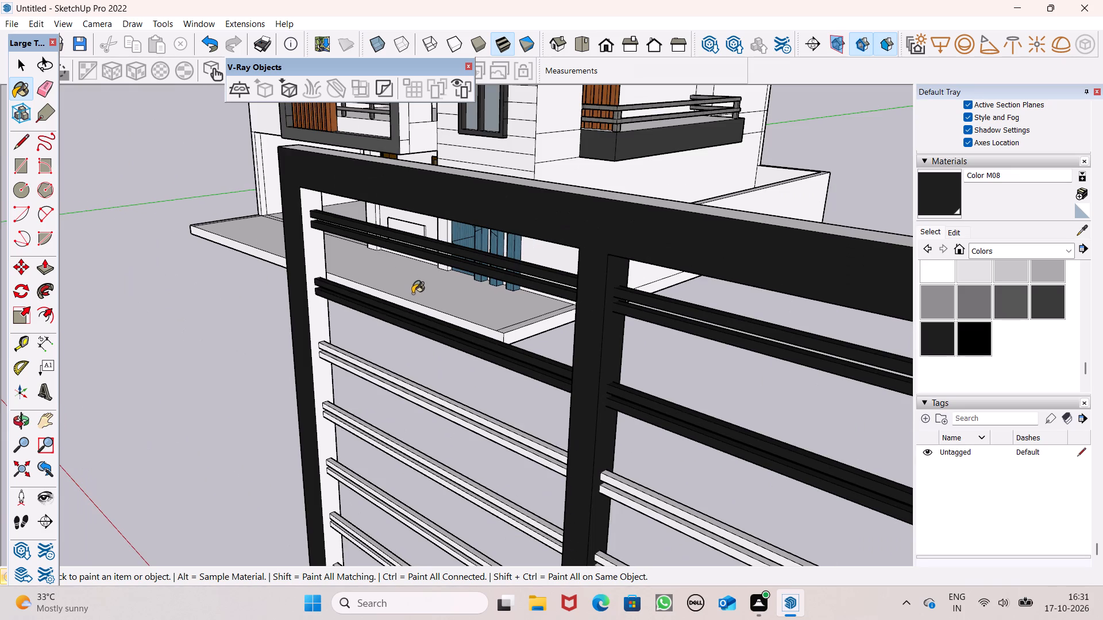
left_click(319, 264)
Paint the front and top faces of both bars in the third pair with Color M08.
scroll(373, 365, "up", 6)
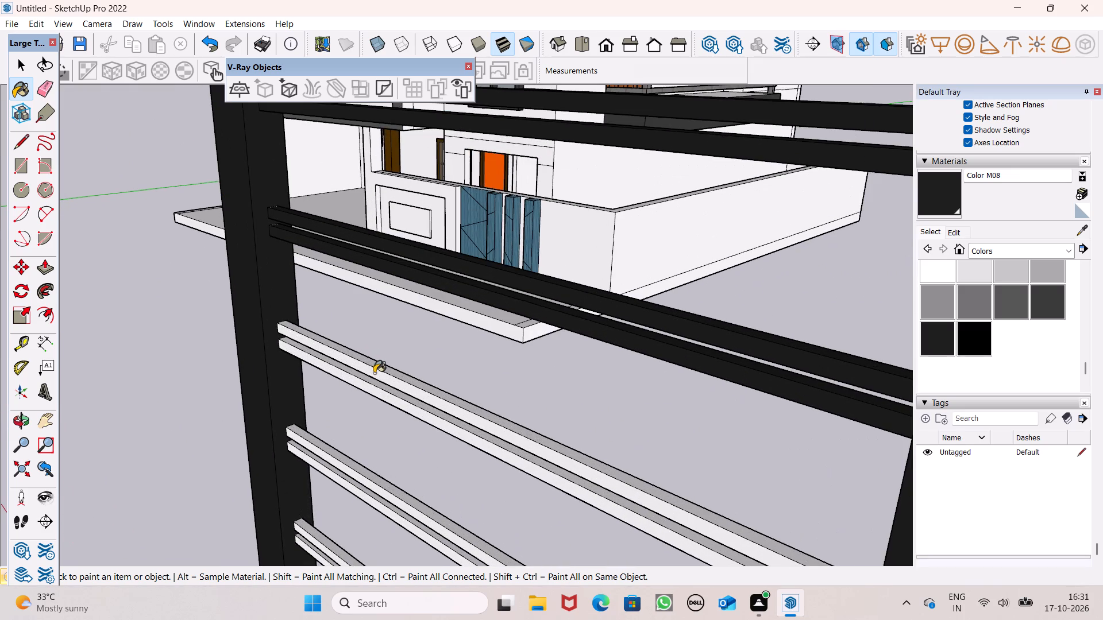
scroll(365, 388, "up", 7)
scroll(408, 365, "up", 5)
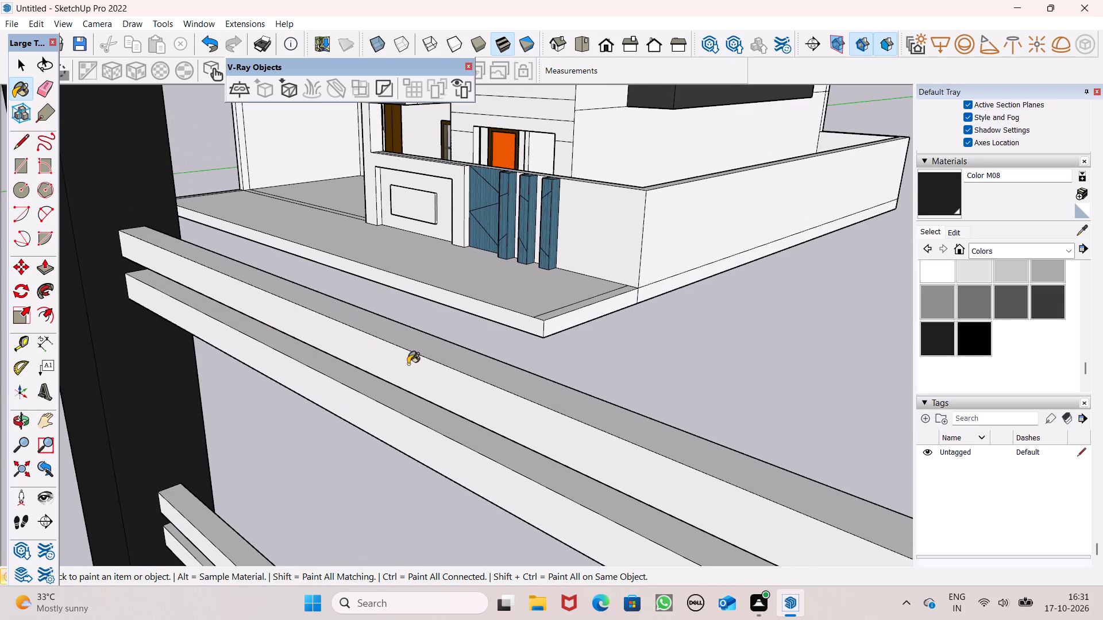
left_click(427, 352)
left_click(406, 370)
left_click(391, 392)
left_click(371, 410)
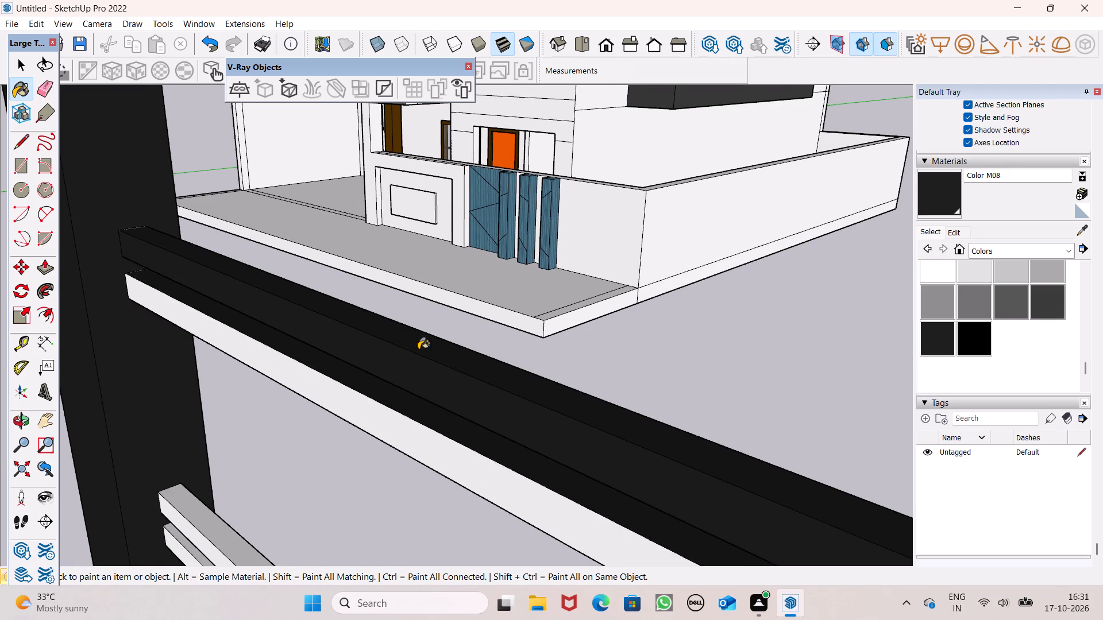
Paint the front and top faces of both bars in the fourth pair from the top with Color M08.
scroll(432, 339, "down", 4)
scroll(276, 528, "up", 5)
left_click(288, 494)
left_click(263, 507)
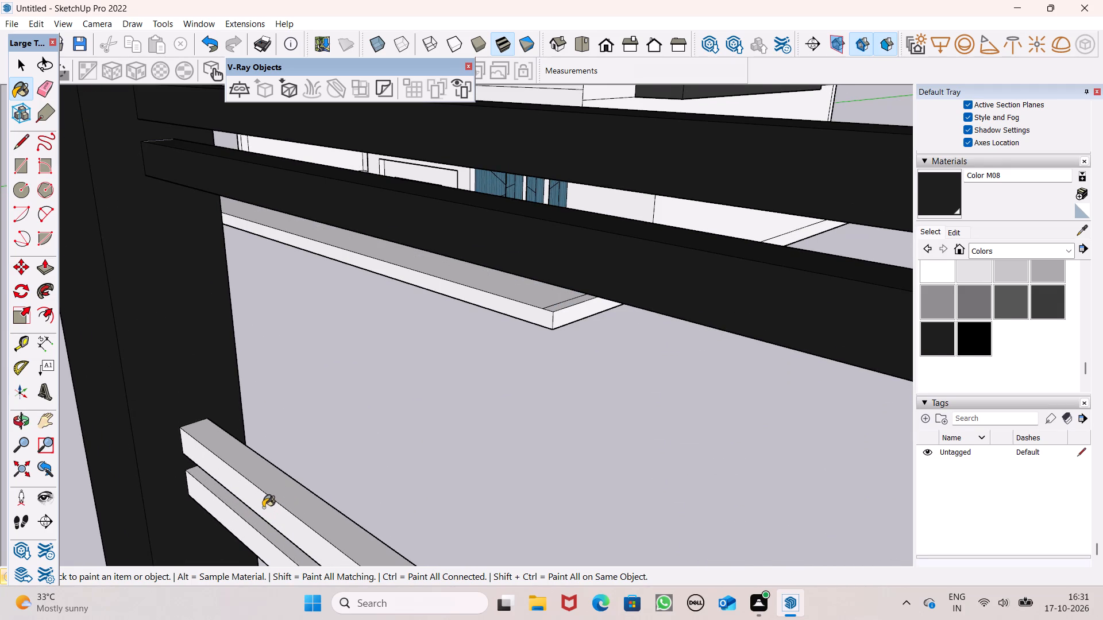
left_click(254, 530)
left_click(260, 532)
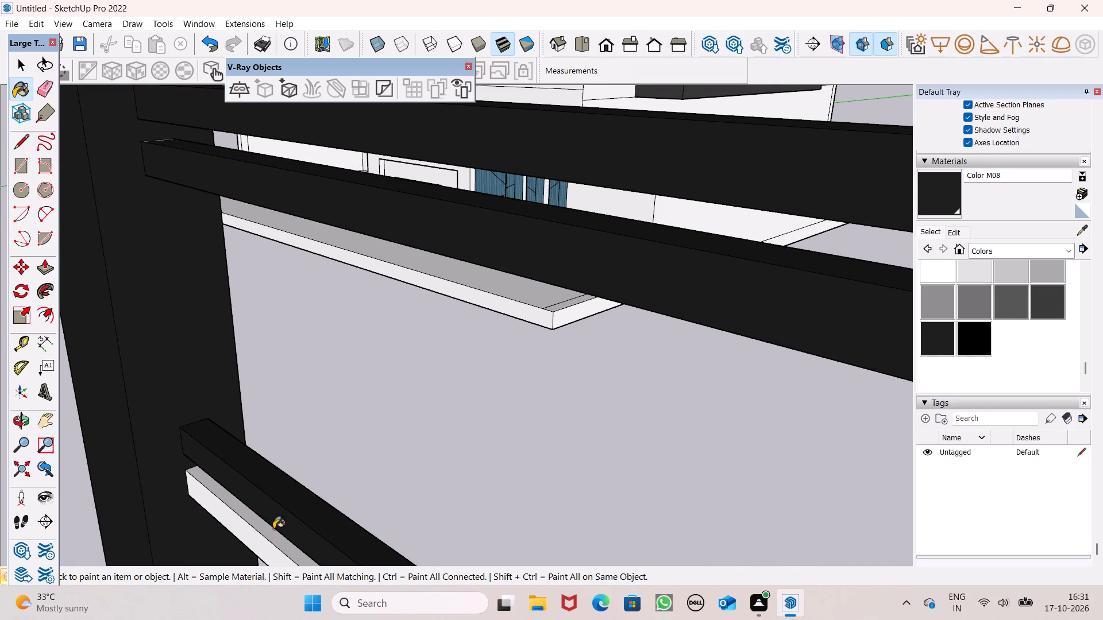
scroll(361, 408, "down", 4)
scroll(353, 540, "up", 5)
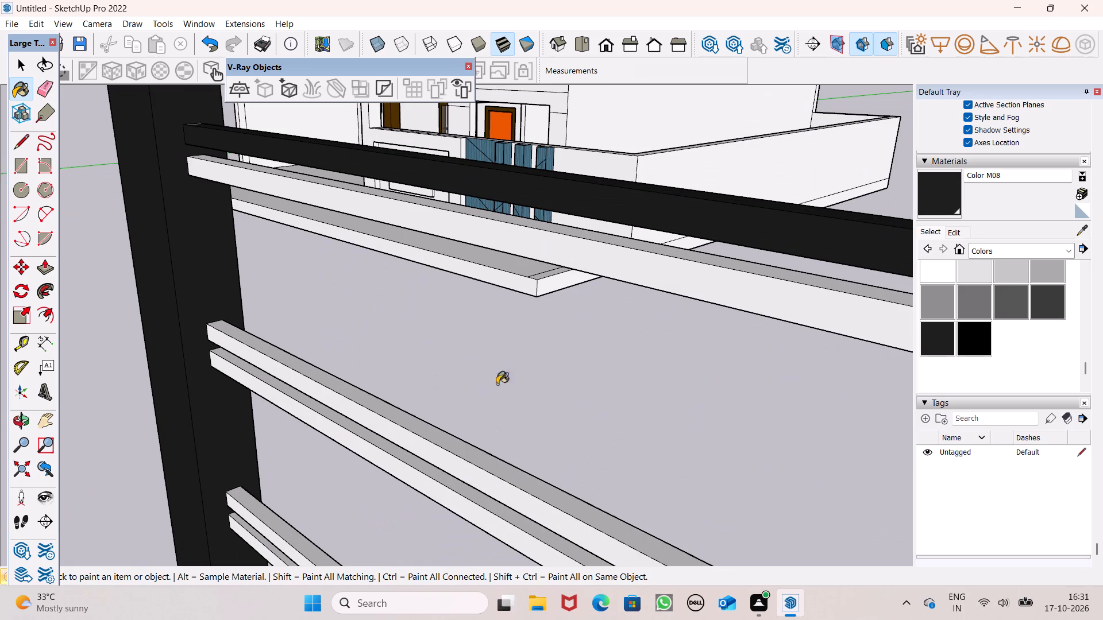
left_click(662, 250)
left_click(659, 258)
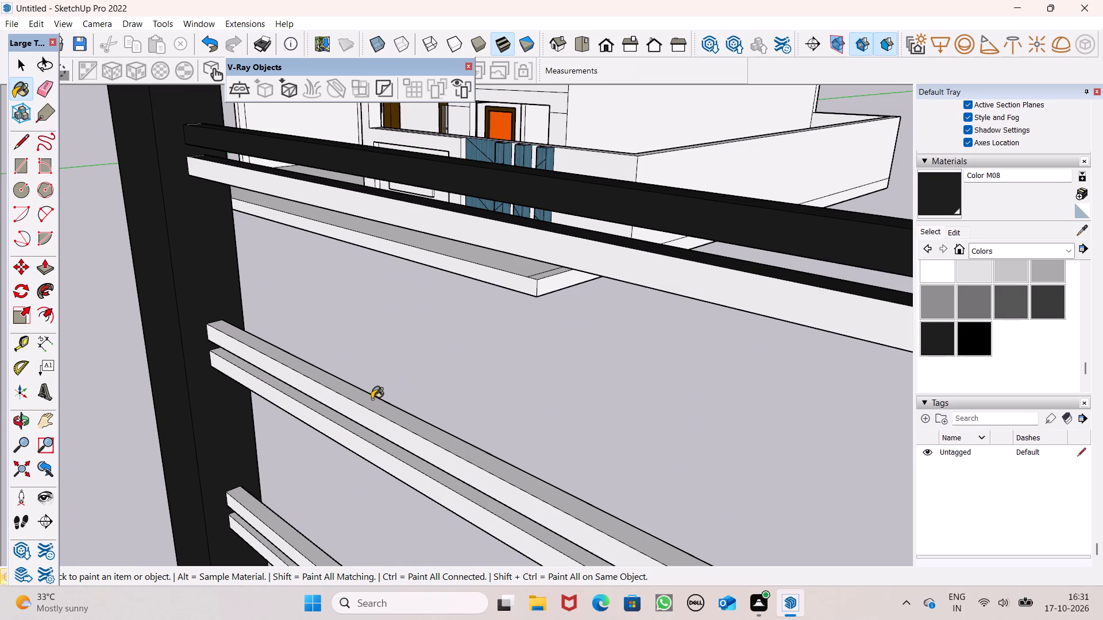
Paint the front and top faces of both bars in the fifth pair with Color M08.
left_click(373, 398)
left_click(368, 415)
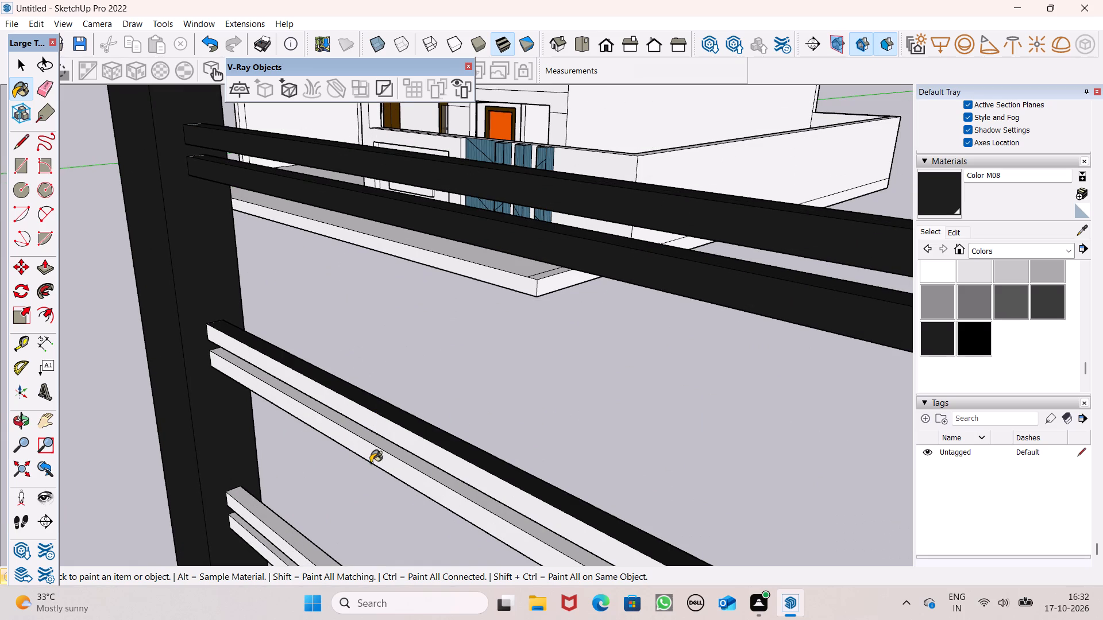
middle_click_drag(371, 463, 384, 423)
scroll(383, 429, "up", 1)
left_click(397, 417)
left_click(400, 430)
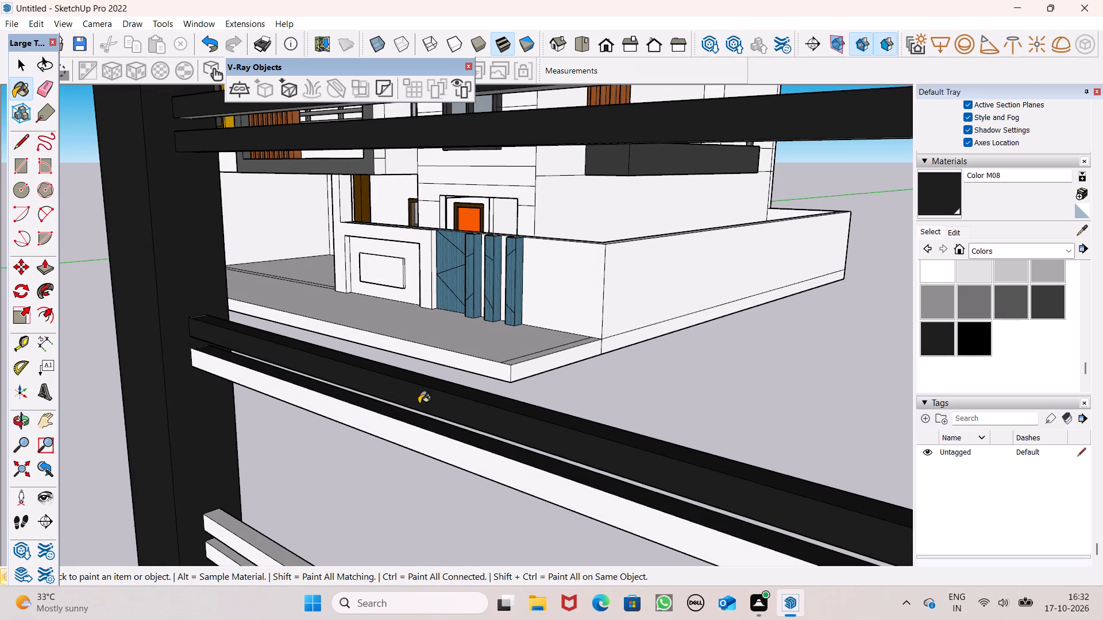
Paint the front and top faces of both bars in the sixth pair with Color M08.
scroll(458, 349, "down", 5)
scroll(523, 416, "up", 7)
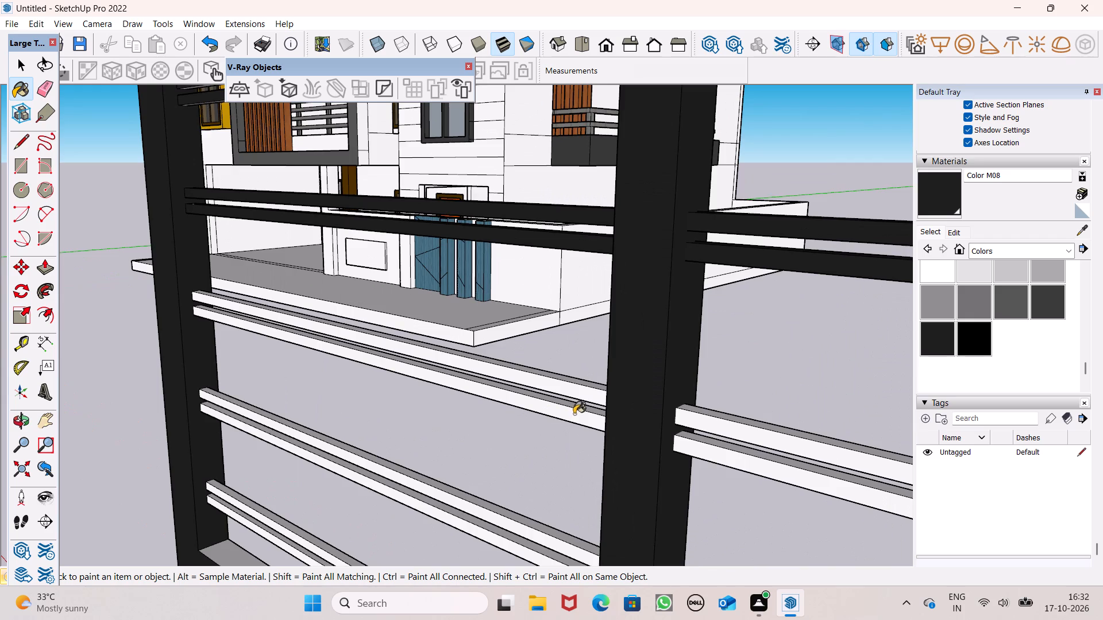
scroll(574, 413, "up", 7)
left_click(603, 365)
left_click(614, 350)
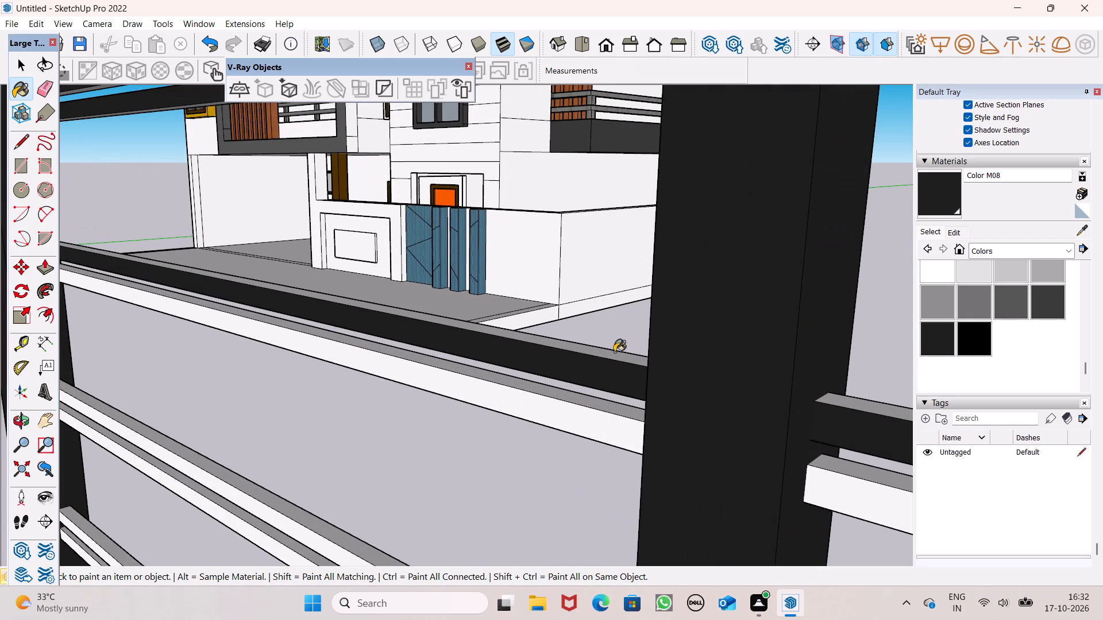
left_click(613, 355)
left_click(589, 400)
left_click(588, 413)
Paint the front and top faces of both bars in the seventh pair with Color M08.
scroll(590, 356, "down", 6)
scroll(426, 509, "up", 7)
middle_click(425, 513)
left_click_drag(445, 476, 452, 476)
left_click(465, 463)
left_click(423, 502)
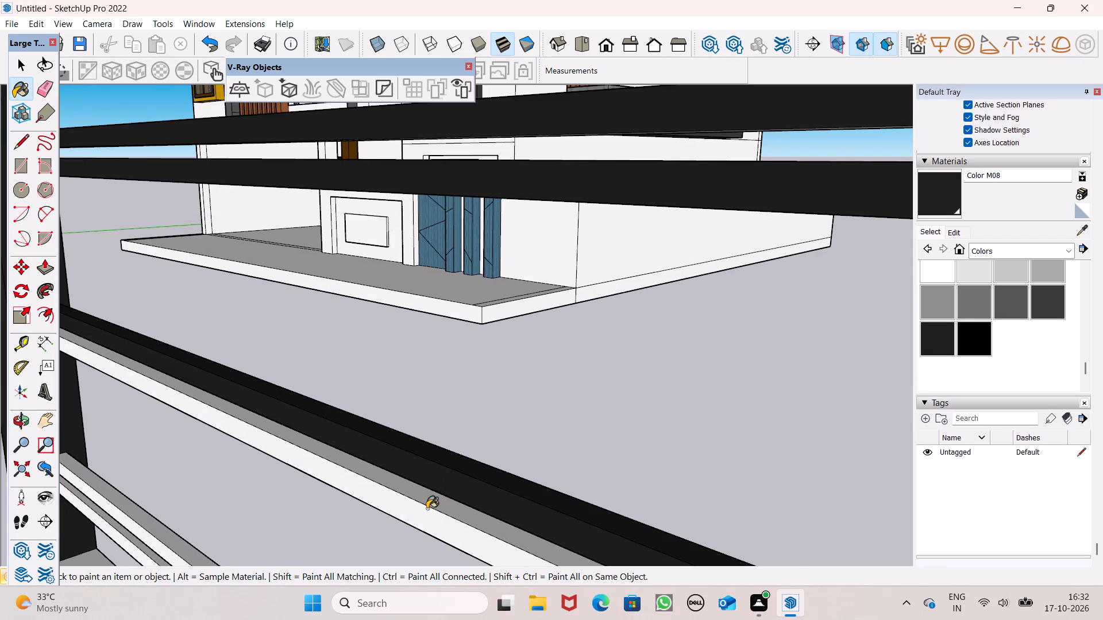
left_click(425, 509)
Paint the front and top faces of both bars in the bottom pair with Color M08.
scroll(423, 375, "down", 6)
scroll(450, 456, "up", 8)
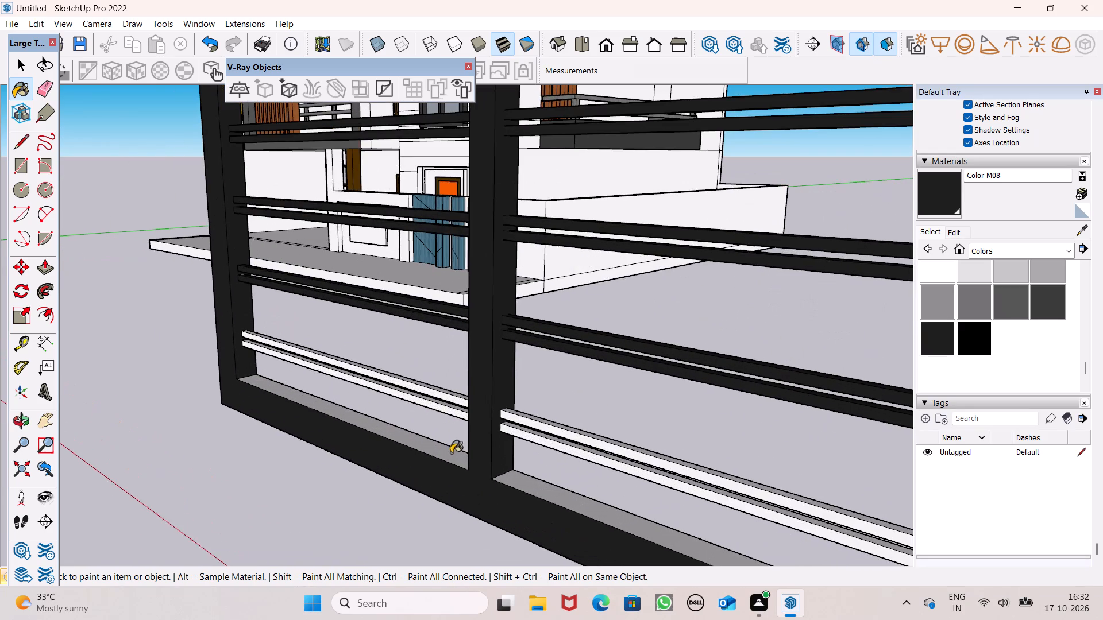
scroll(420, 408, "up", 5)
scroll(421, 410, "down", 2)
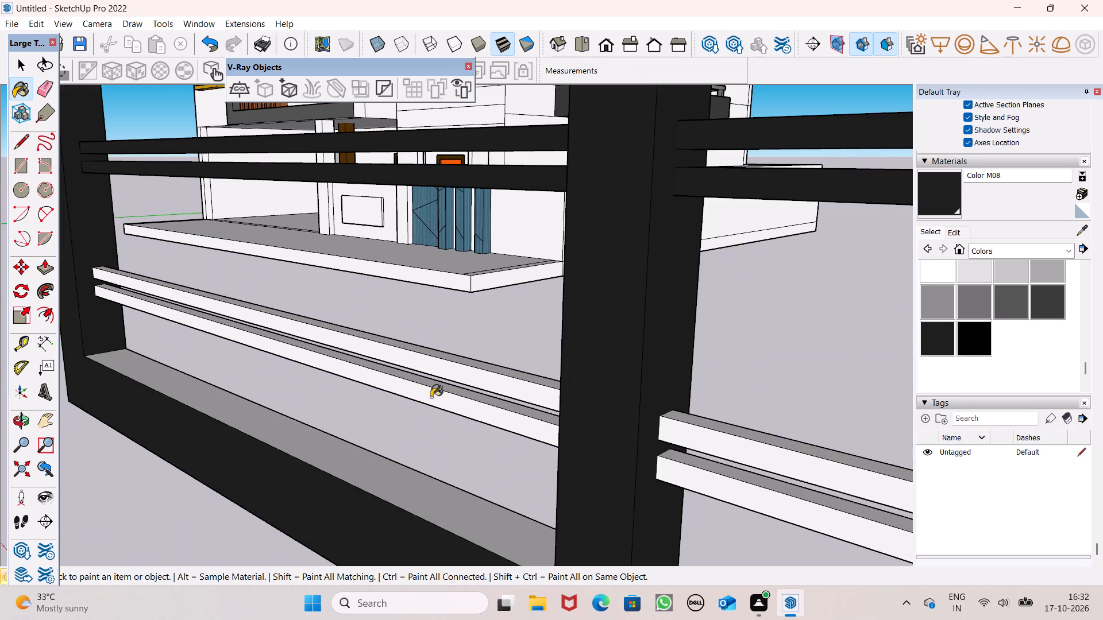
left_click(431, 397)
left_click(438, 386)
left_click(453, 378)
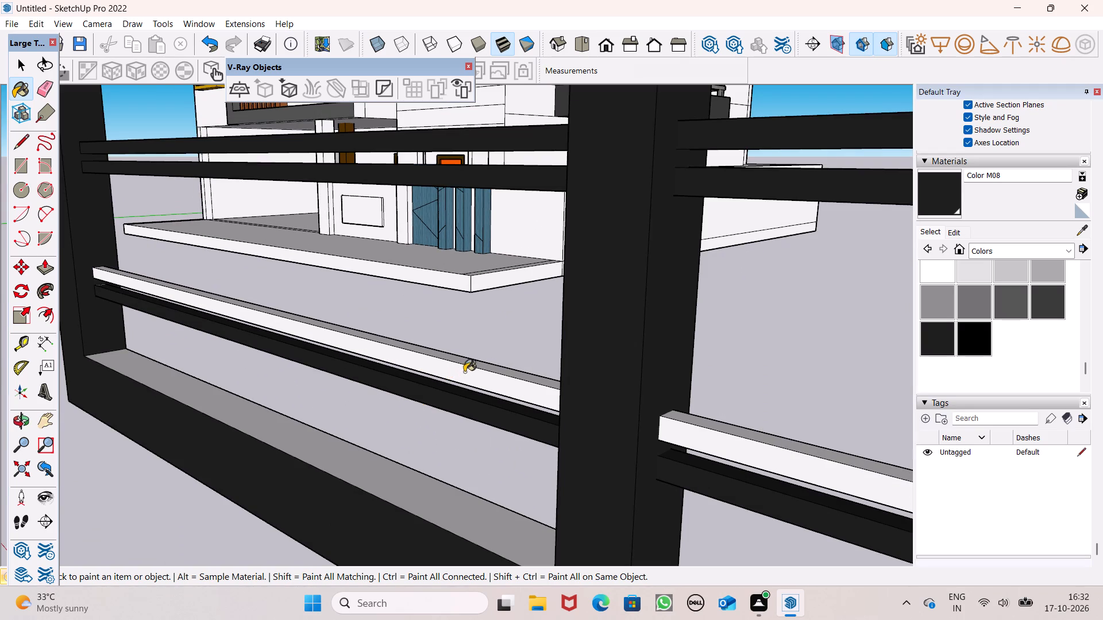
left_click(480, 365)
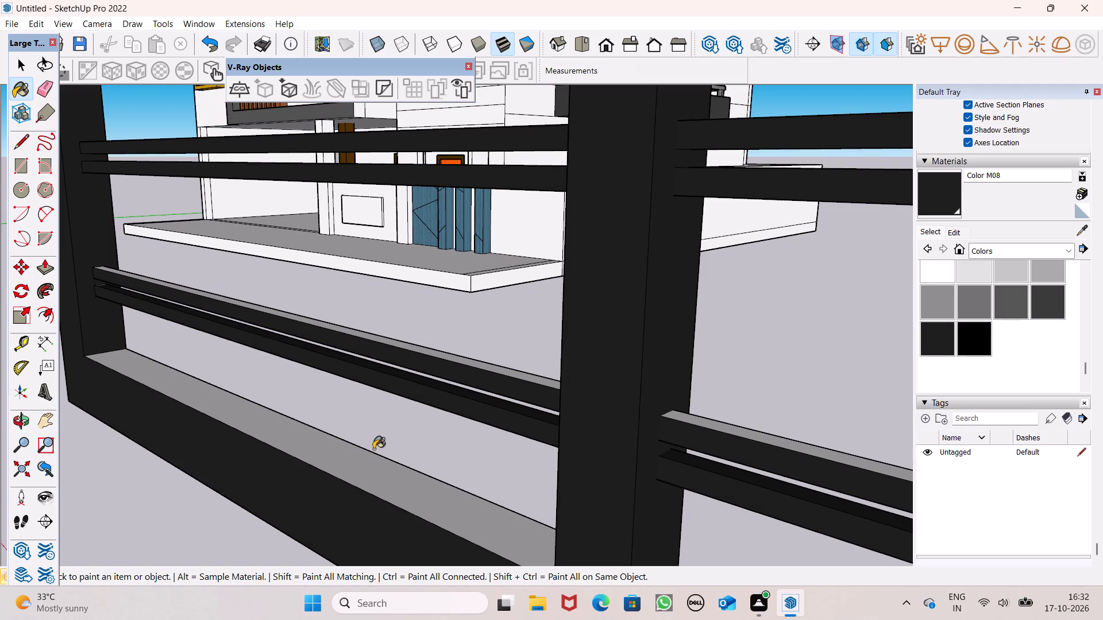
Paint the upper face of the frame's bottom rail in both openings with Color M08.
left_click(372, 474)
scroll(425, 382, "down", 7)
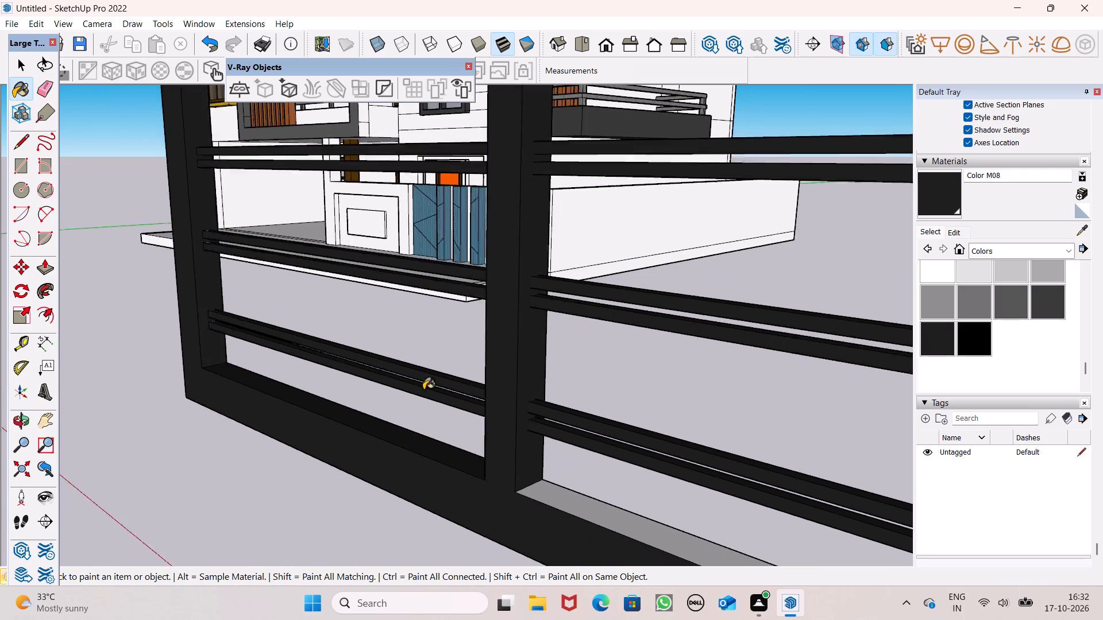
scroll(423, 390, "down", 3)
left_click(511, 468)
Paint the inner side of the frame's right outer upright with Color M08.
scroll(504, 432, "down", 5)
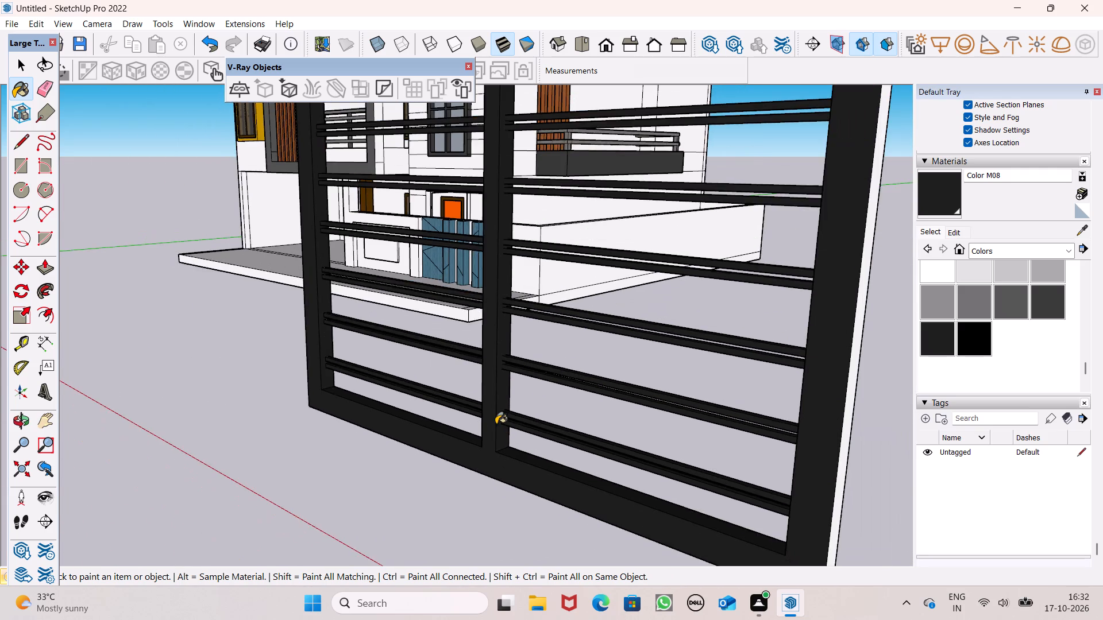
scroll(496, 424, "down", 3)
middle_click_drag(479, 416, 847, 409)
scroll(715, 374, "up", 2)
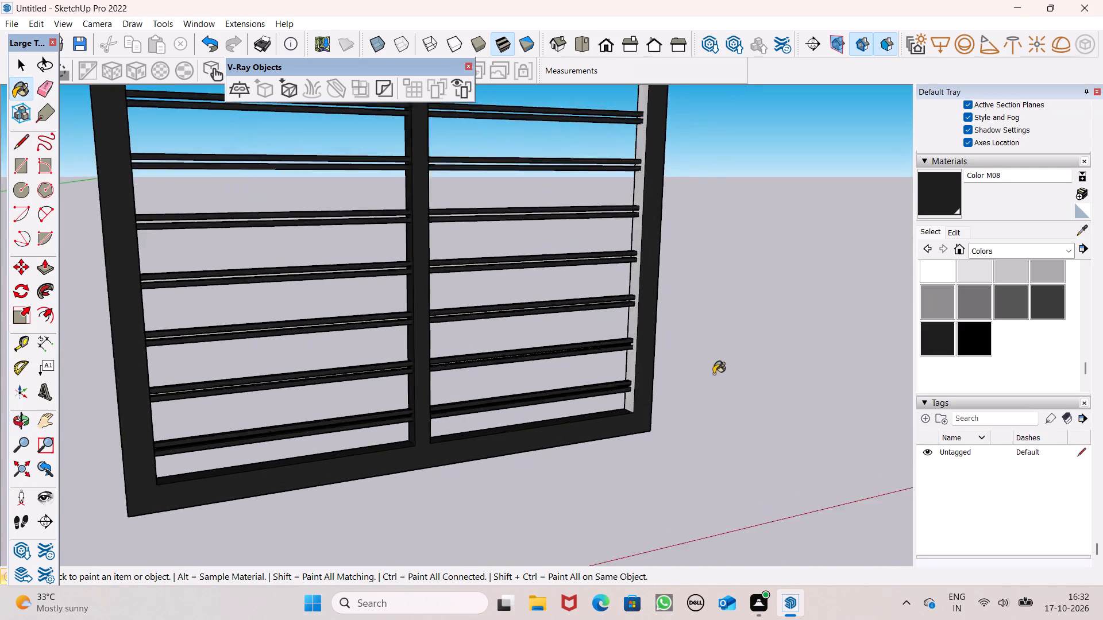
scroll(714, 374, "up", 3)
left_click(522, 378)
Paint the outer end face of the frame's right upright with Color M08.
scroll(545, 351, "down", 3)
middle_click_drag(627, 381, 615, 410)
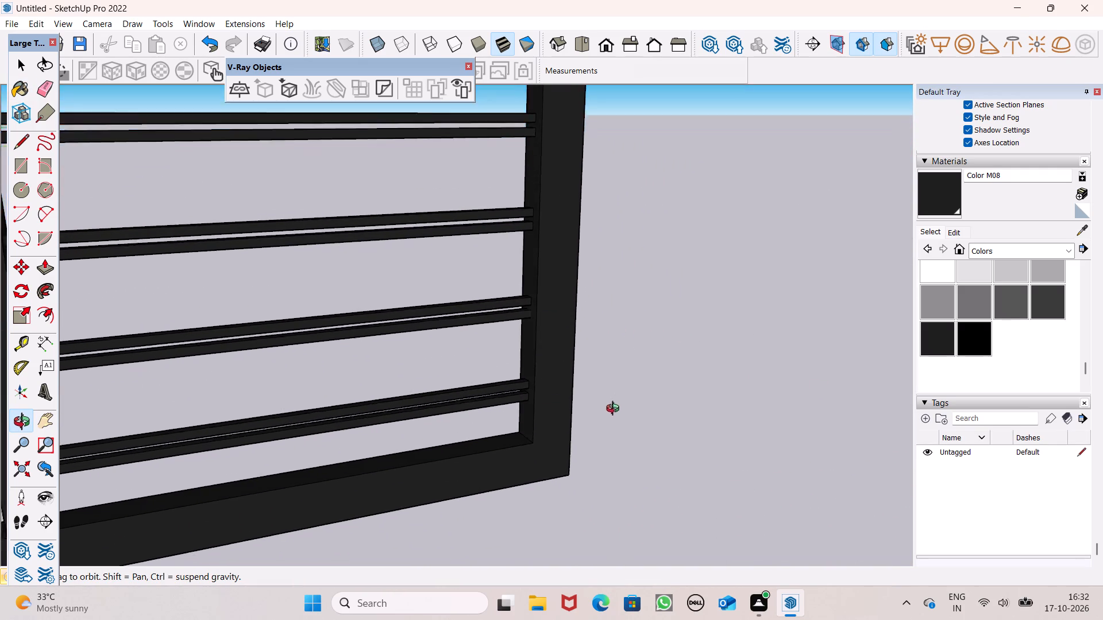
middle_click_drag(615, 410, 0, 387)
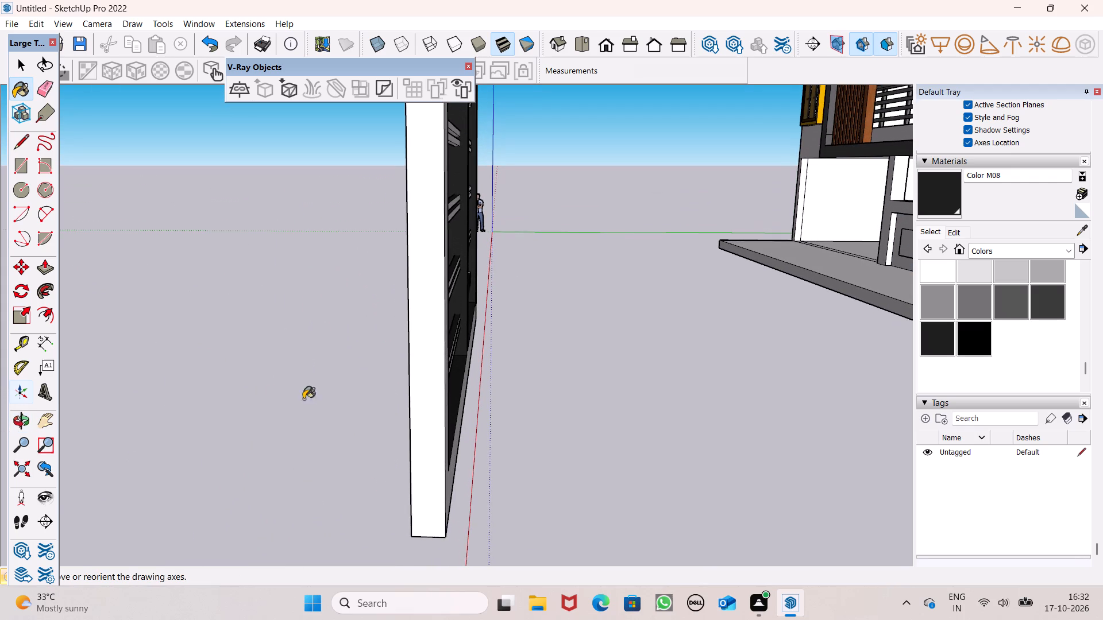
left_click(444, 427)
Paint the frame's back face and the underside of its bottom rail with Color M08.
middle_click_drag(588, 456, 427, 421)
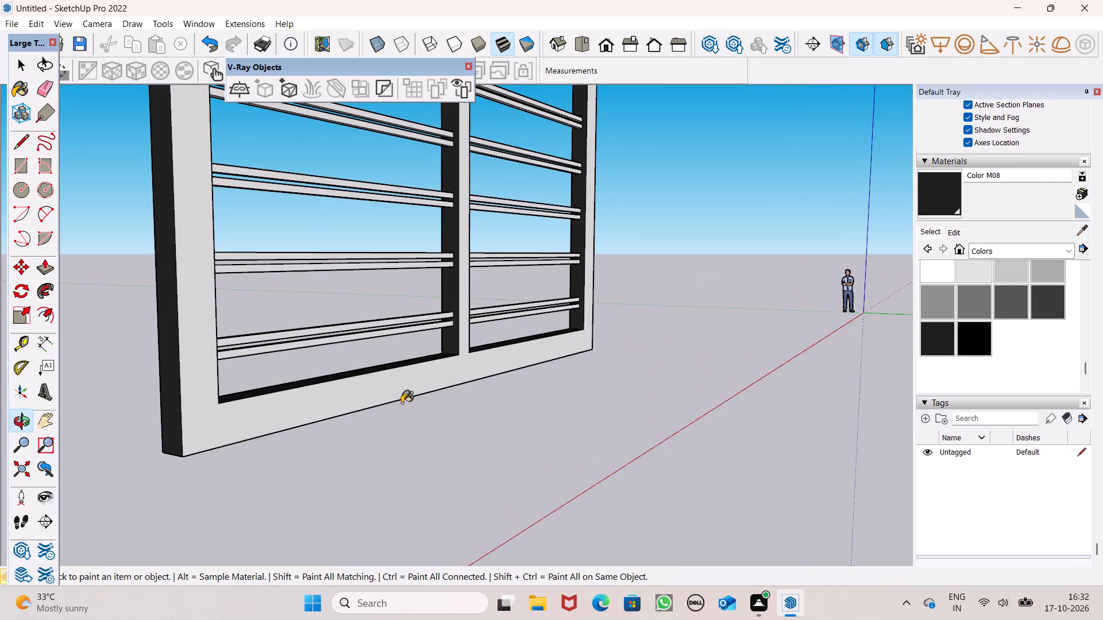
left_click(408, 385)
middle_click_drag(406, 385, 465, 190)
scroll(465, 190, "up", 1)
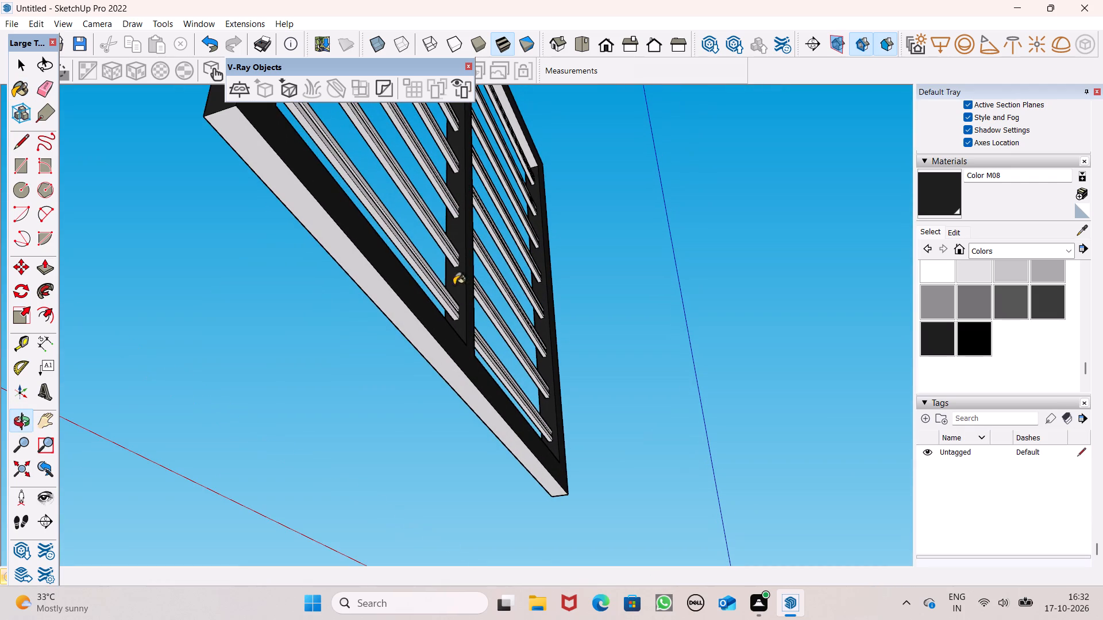
left_click(401, 318)
Paint the underside of the frame's top rail in both openings with Color M08.
scroll(418, 296, "down", 6)
scroll(420, 349, "down", 2)
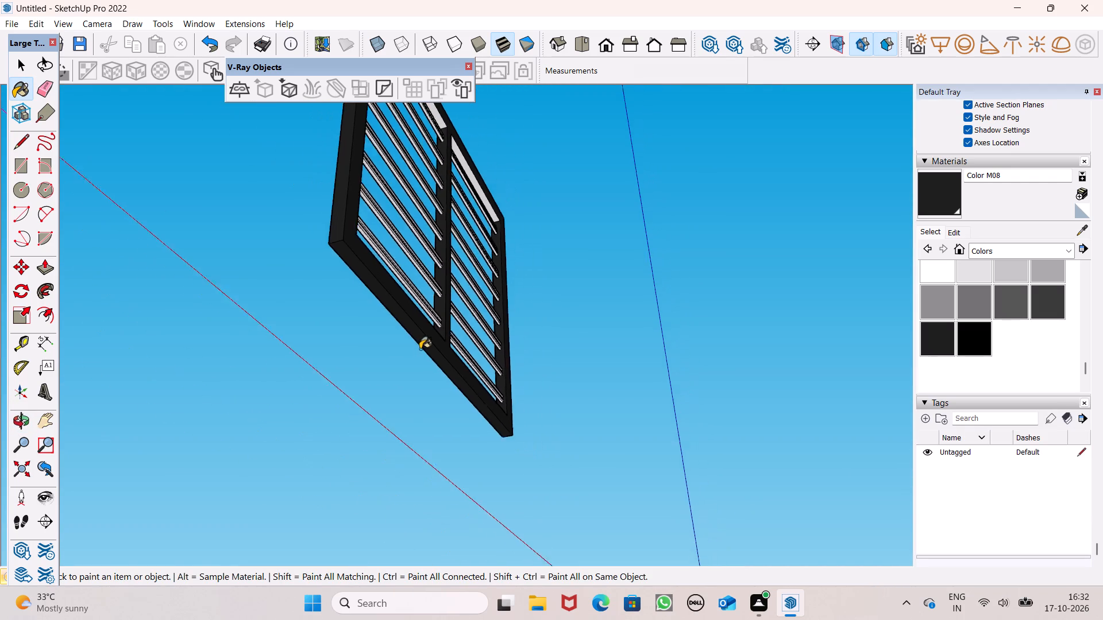
scroll(420, 349, "down", 2)
middle_click_drag(426, 333, 72, 512)
scroll(345, 384, "down", 3)
middle_click_drag(365, 385, 369, 393)
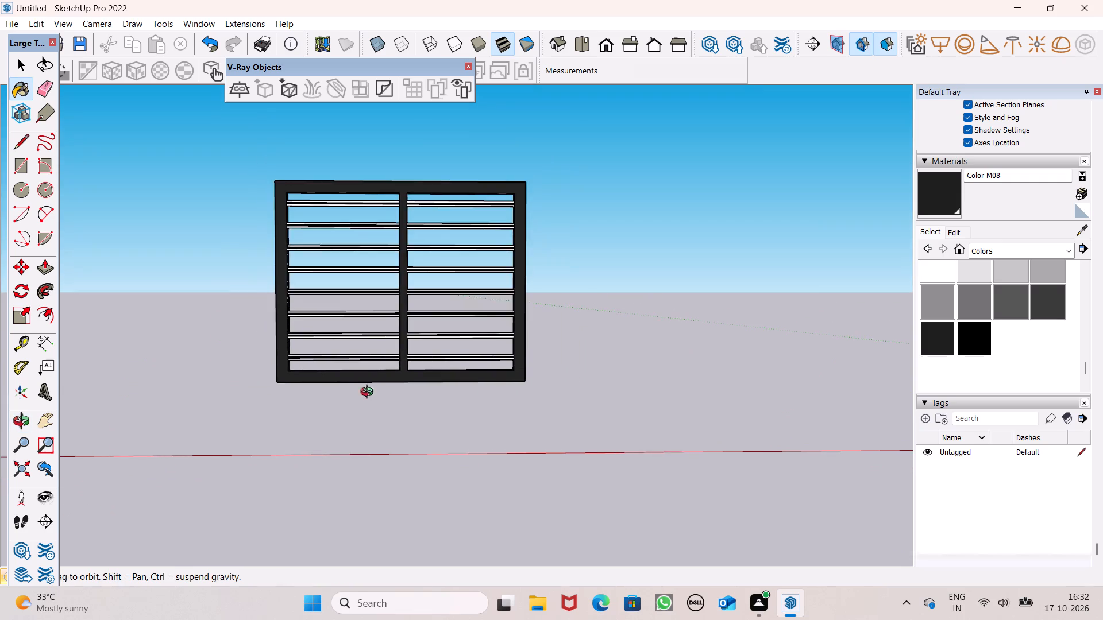
middle_click_drag(369, 393, 426, 189)
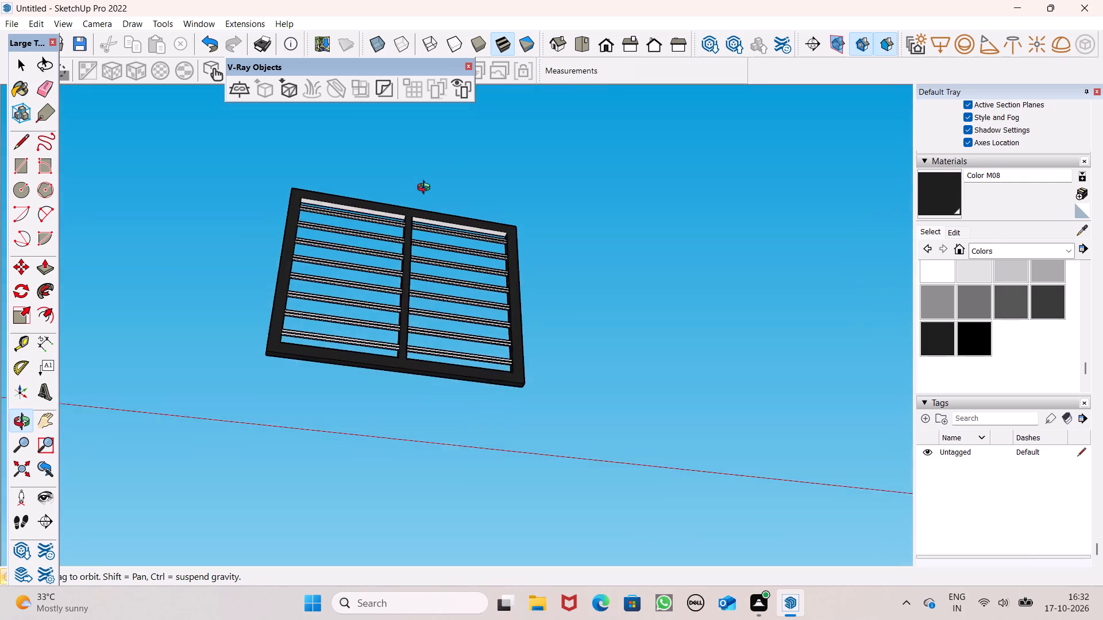
middle_click_drag(426, 189, 425, 118)
scroll(419, 182, "up", 8)
scroll(394, 239, "up", 6)
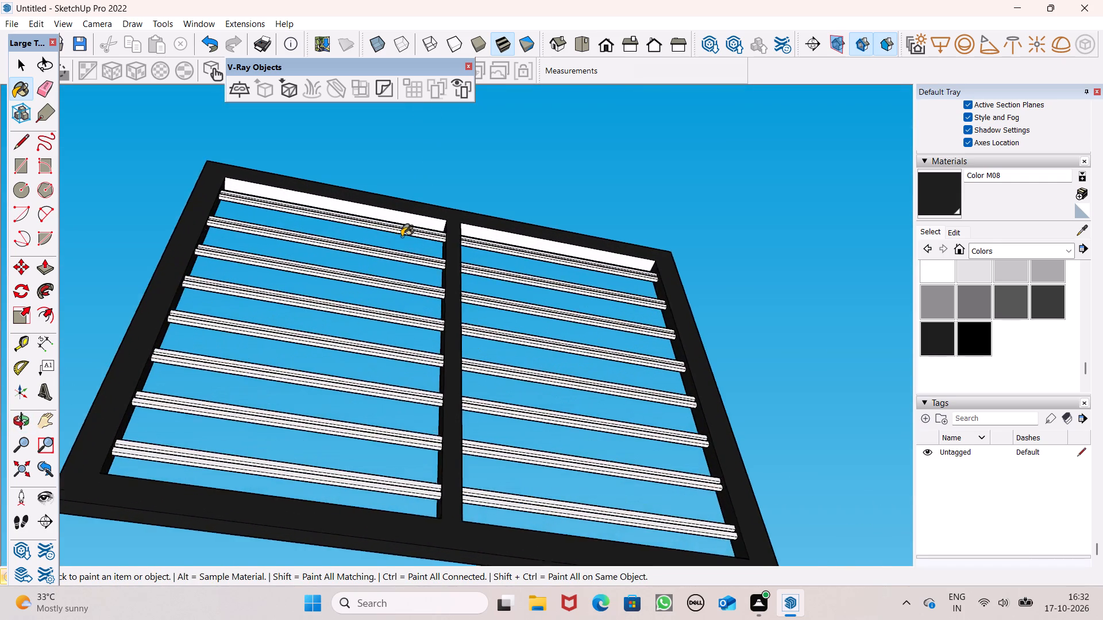
scroll(402, 237, "up", 2)
scroll(459, 219, "up", 7)
left_click(426, 226)
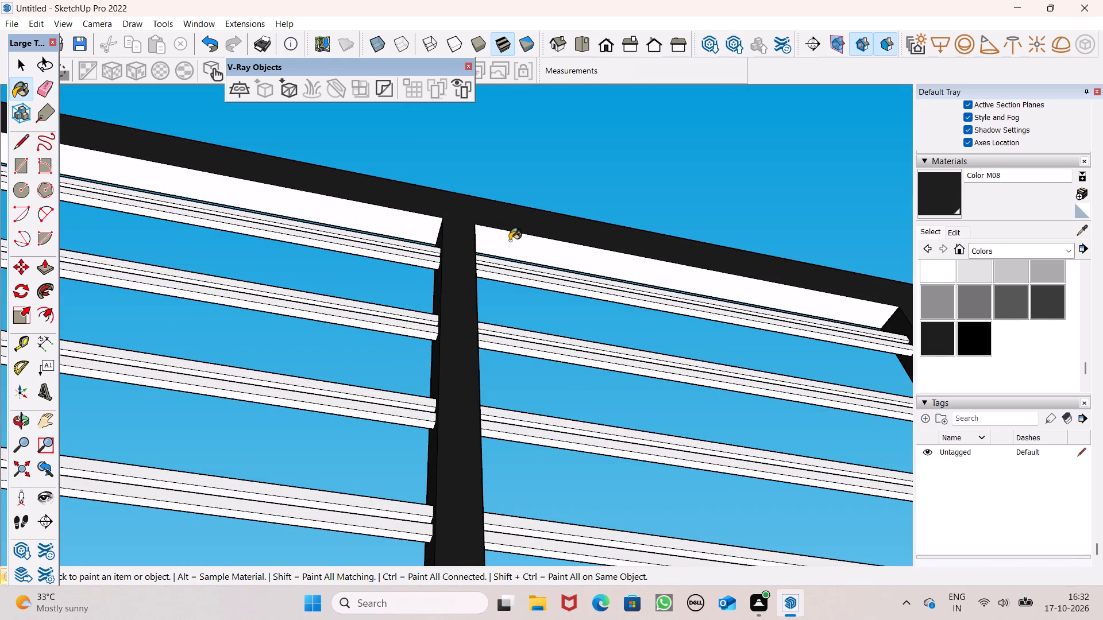
left_click(510, 241)
Paint the back and underside faces of both bars in the top pair with Color M08.
scroll(483, 220, "up", 7)
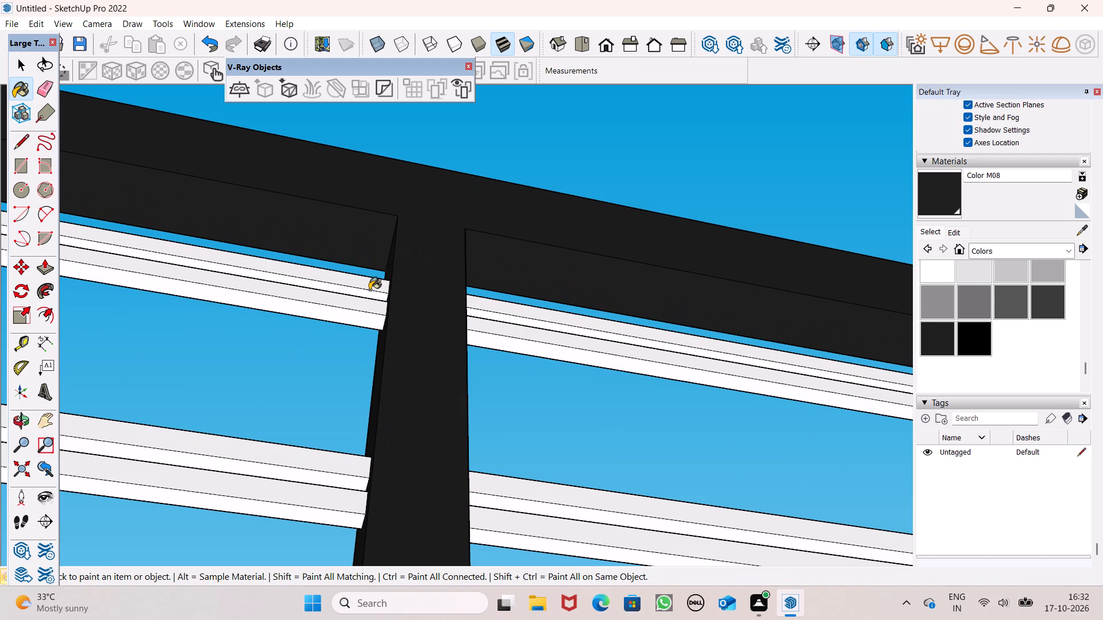
left_click(369, 289)
scroll(364, 299, "up", 14)
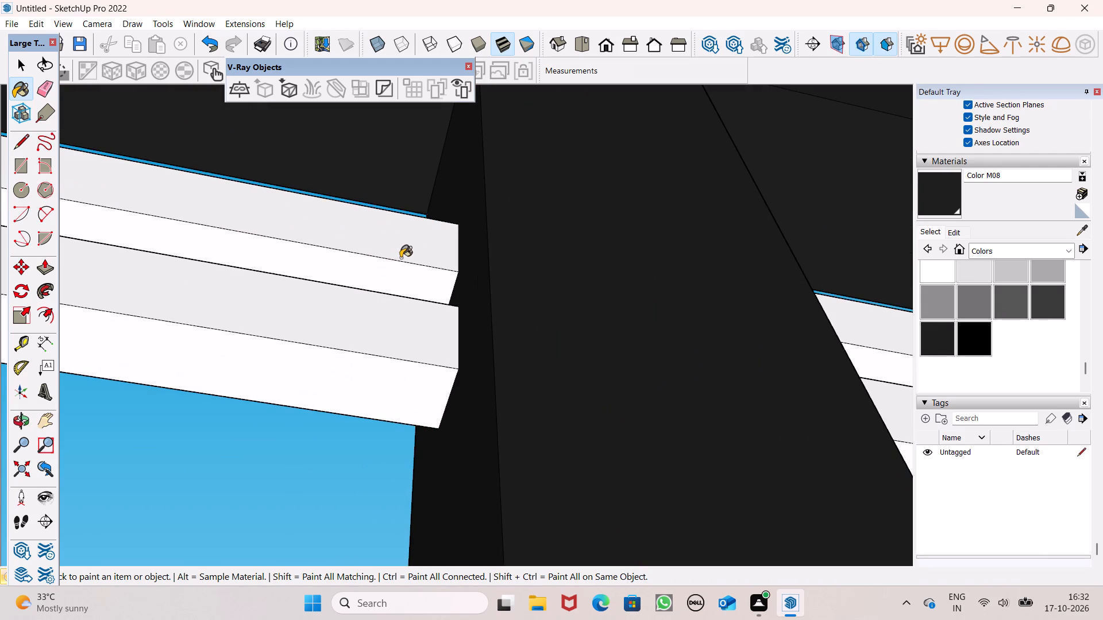
left_click(403, 254)
left_click(389, 272)
left_click(383, 319)
scroll(426, 263, "down", 5)
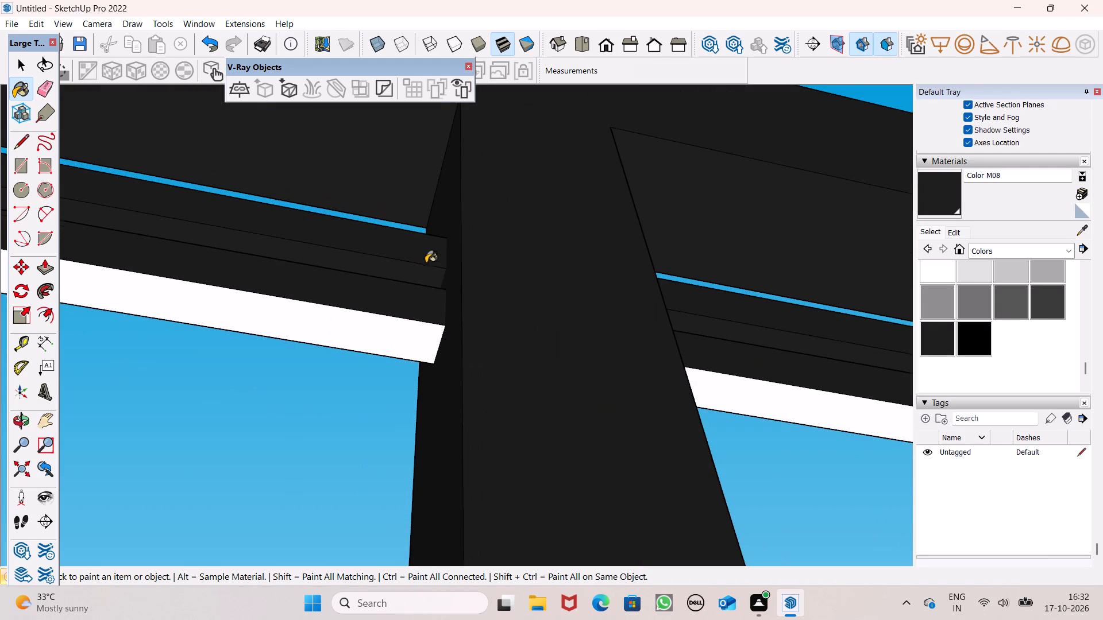
left_click(384, 339)
Paint the back and underside faces of both bars in the second pair with Color M08.
scroll(446, 272, "down", 10)
middle_click_drag(446, 302, 448, 353)
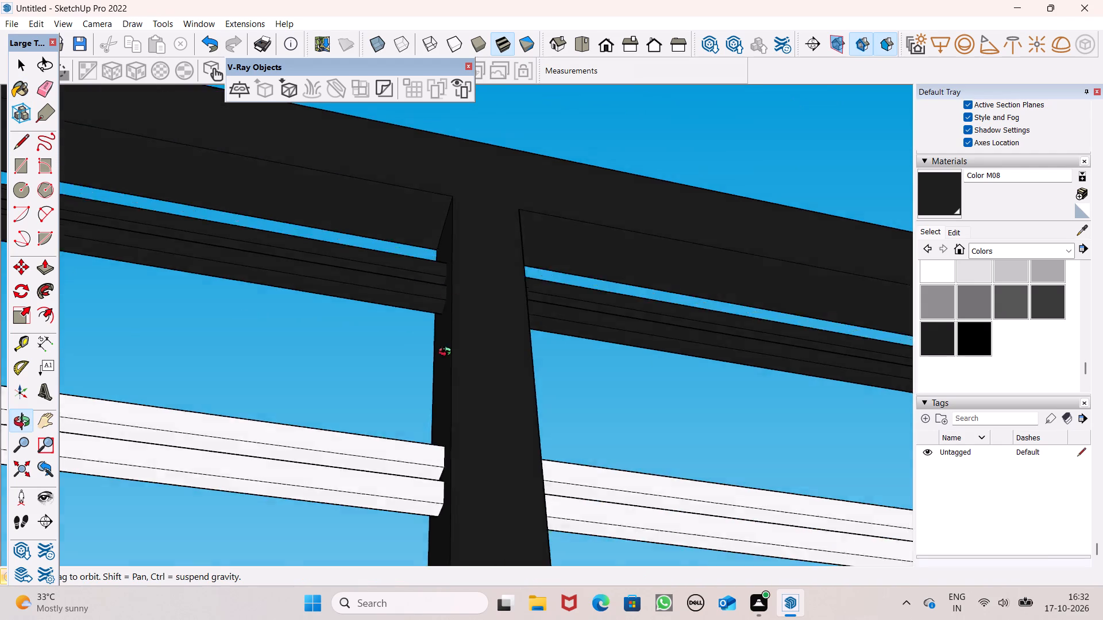
middle_click_drag(448, 353, 69, 482)
middle_click_drag(214, 385, 128, 510)
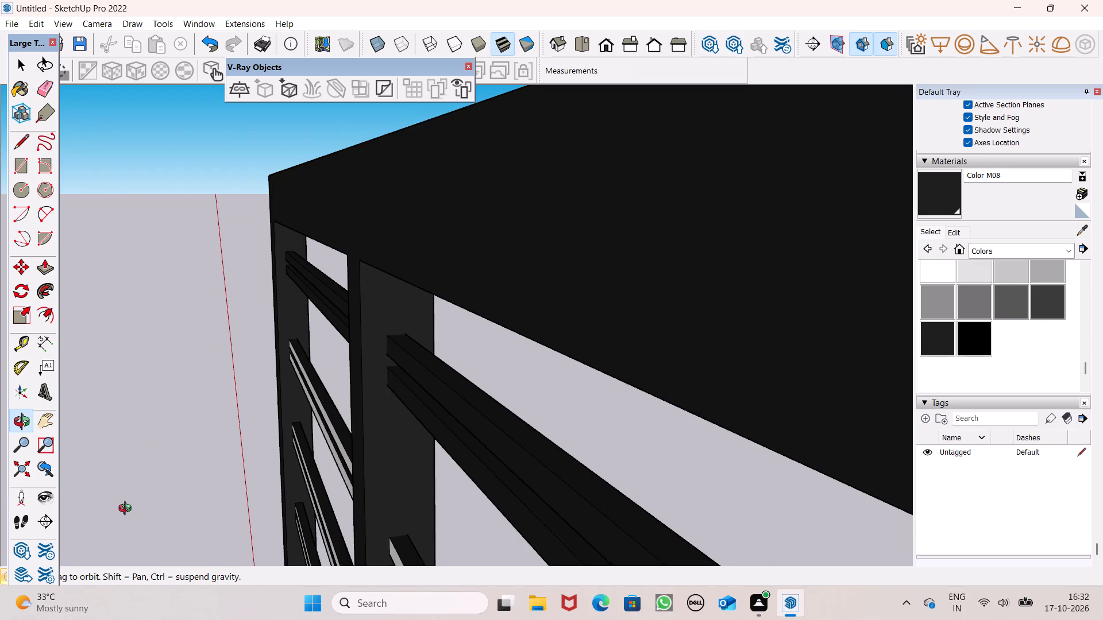
middle_click_drag(128, 510, 439, 328)
scroll(465, 299, "down", 5)
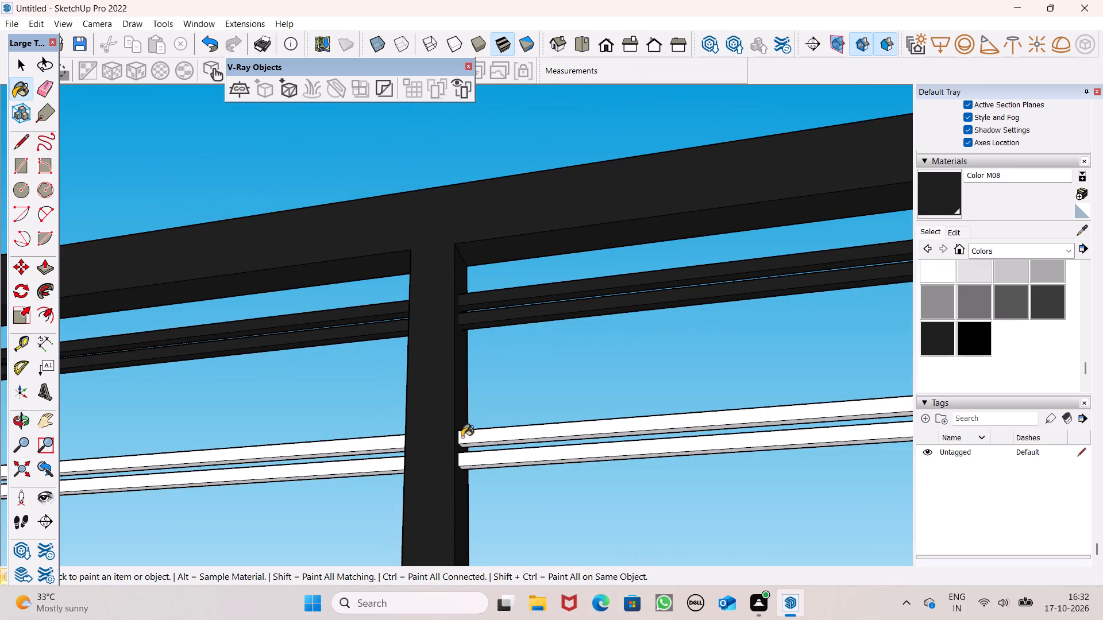
scroll(461, 448, "up", 7)
left_click(480, 430)
scroll(535, 444, "up", 7)
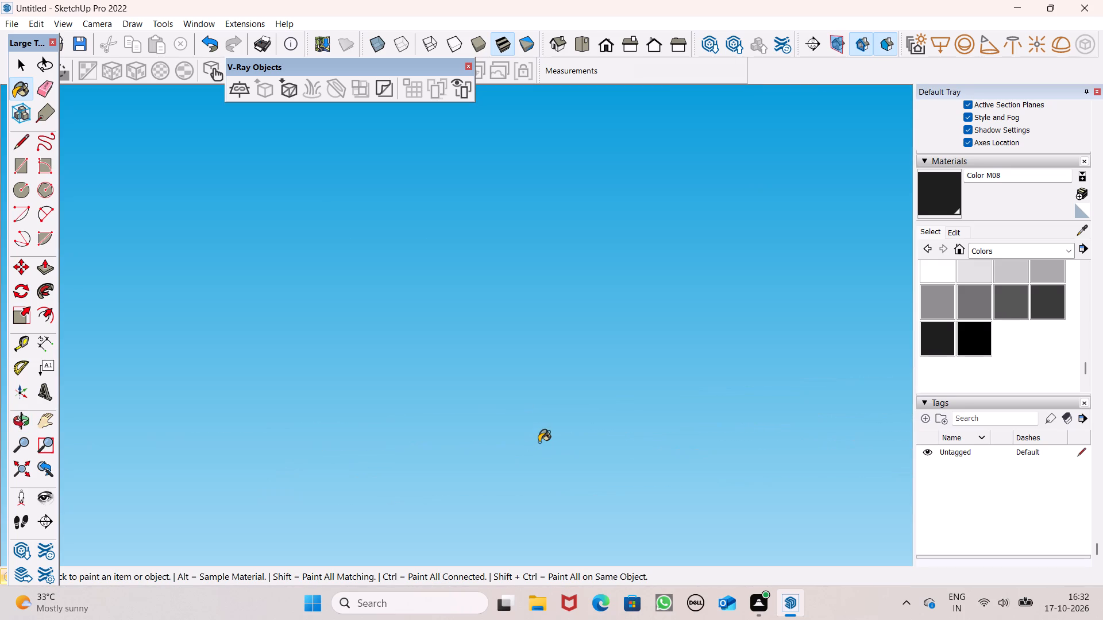
scroll(539, 442, "down", 3)
left_click(527, 417)
scroll(553, 371, "down", 5)
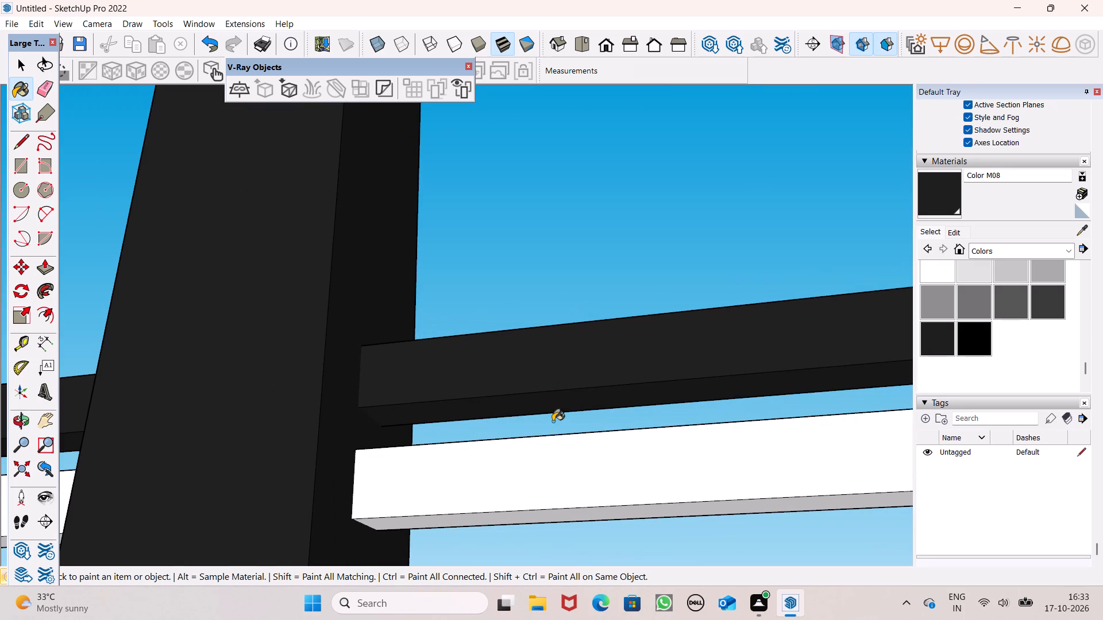
left_click(541, 456)
middle_click_drag(529, 476, 542, 435)
left_click(546, 516)
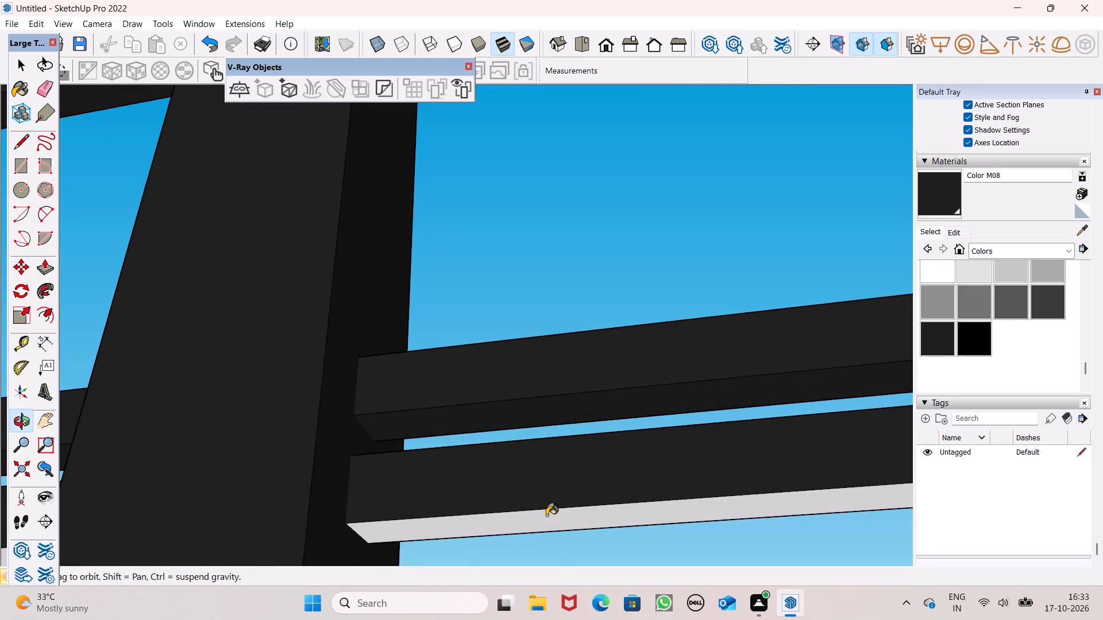
scroll(579, 399, "down", 7)
scroll(641, 327, "down", 7)
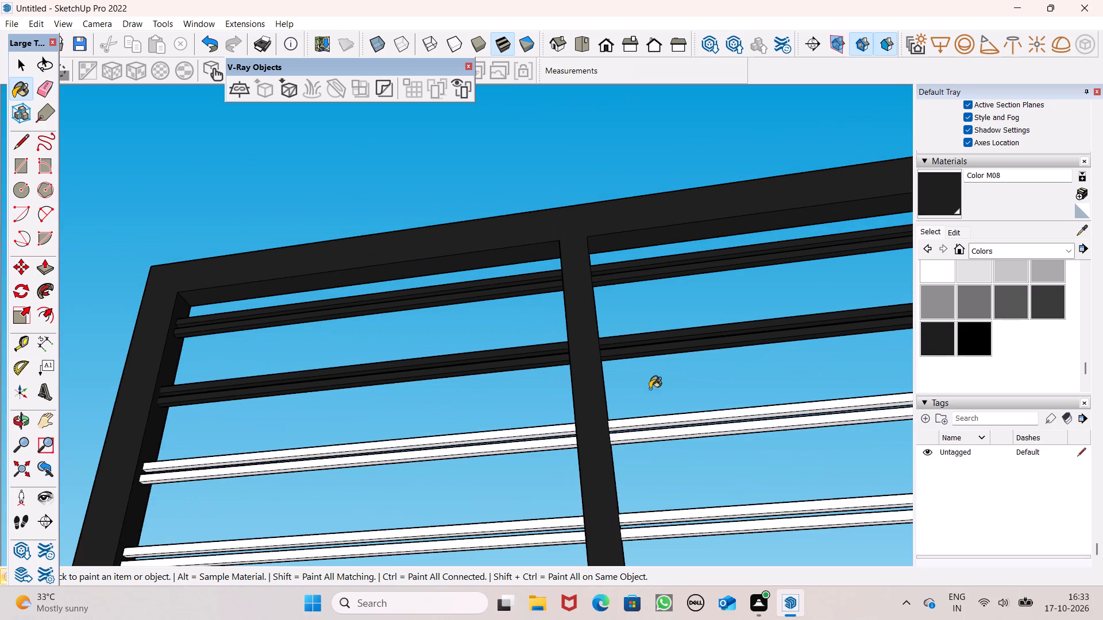
Paint the back and underside faces of both bars in the third pair from the top with Color M08.
scroll(605, 431, "up", 5)
left_click(624, 415)
scroll(657, 428, "up", 7)
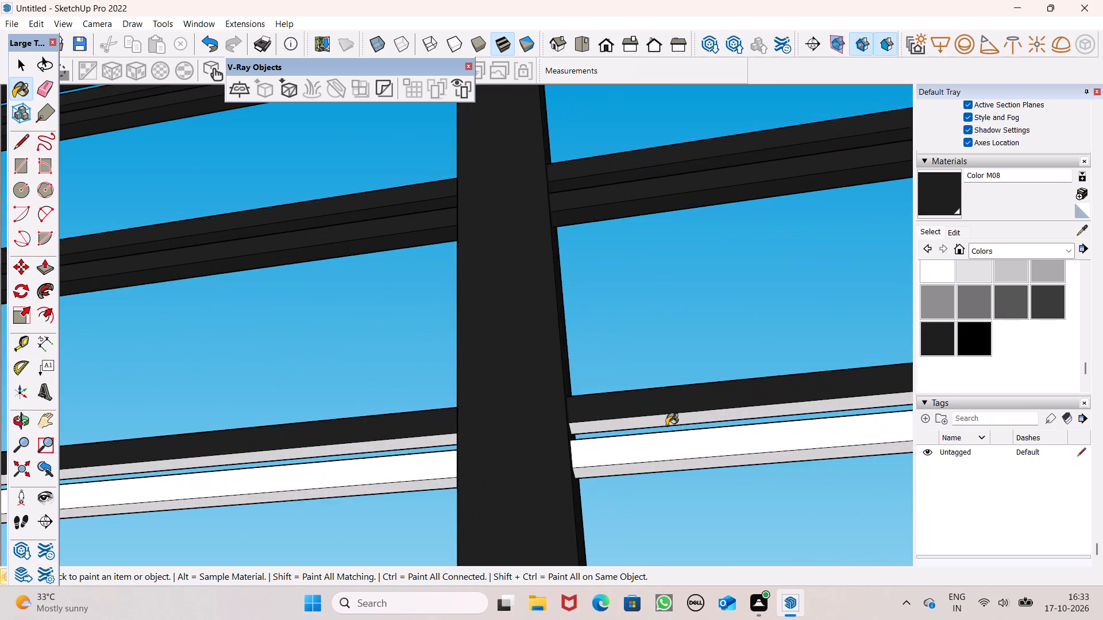
scroll(666, 424, "up", 5)
left_click(669, 413)
left_click(665, 470)
left_click_drag(681, 511, 682, 497)
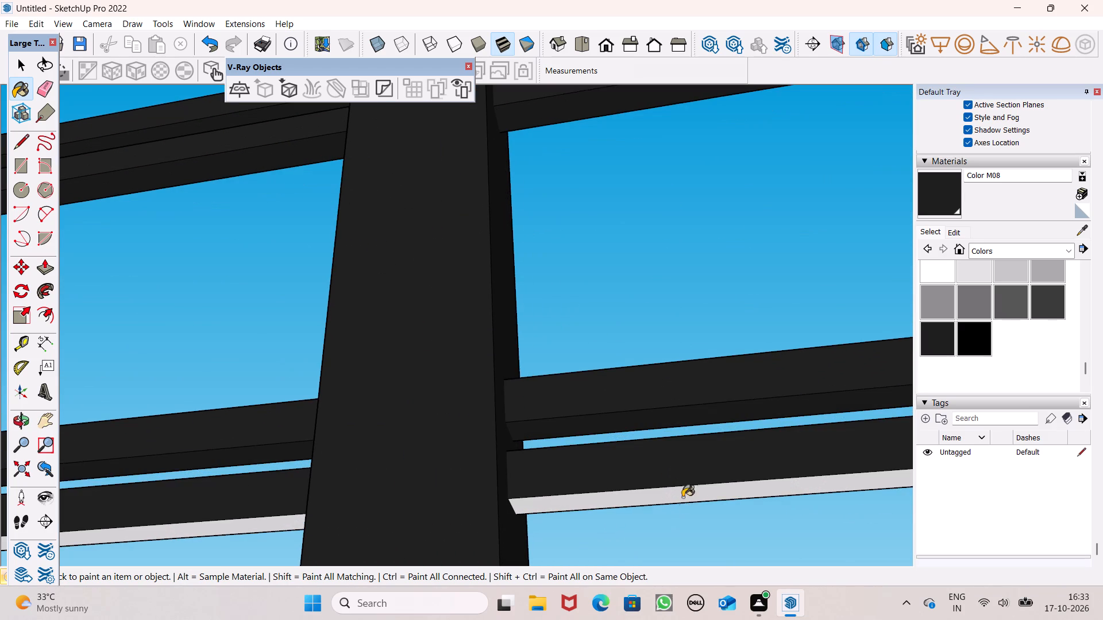
left_click_drag(682, 497, 707, 448)
scroll(703, 483, "up", 1)
middle_click_drag(703, 482, 716, 418)
left_click(707, 503)
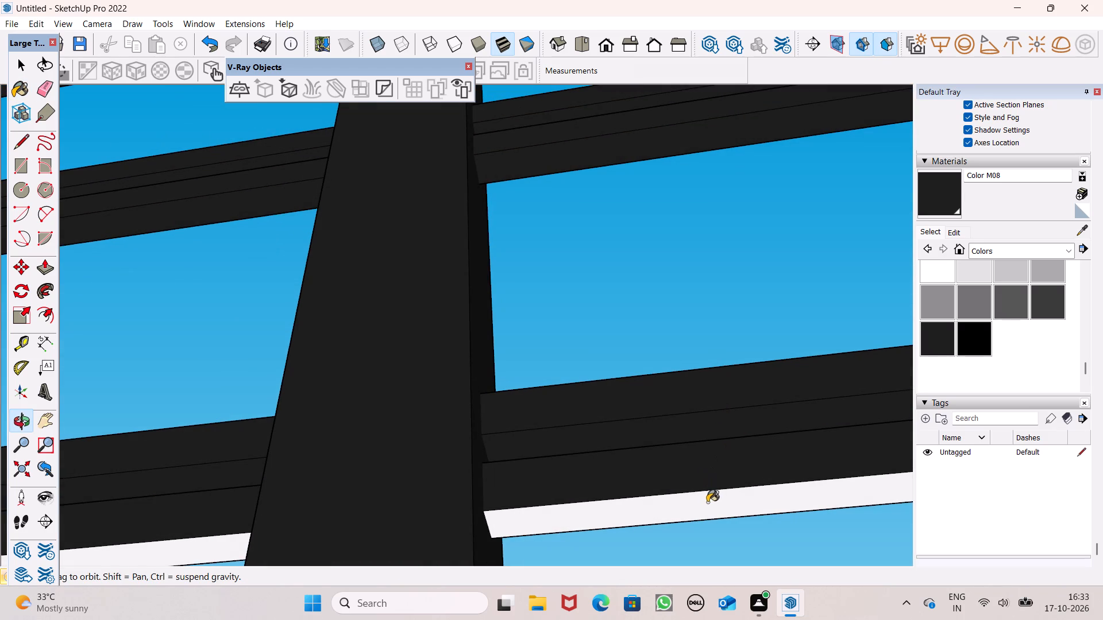
Paint the back and underside faces of both bars in the fourth pair from the top with Color M08.
scroll(695, 386, "down", 16)
scroll(715, 293, "down", 6)
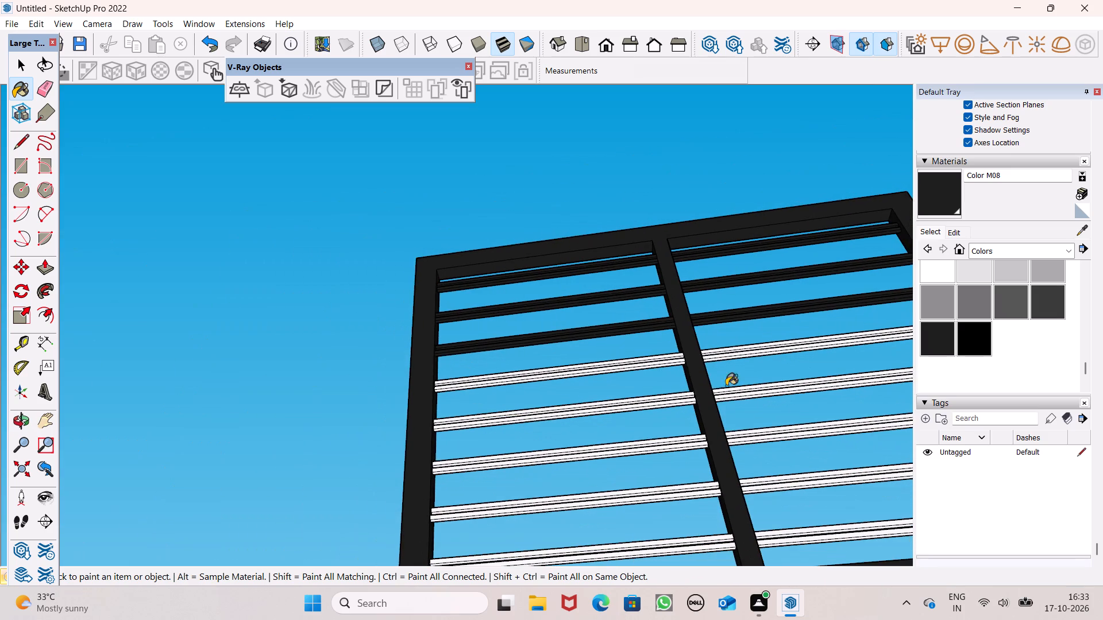
middle_click_drag(619, 416, 620, 396)
left_click_drag(620, 392, 620, 392)
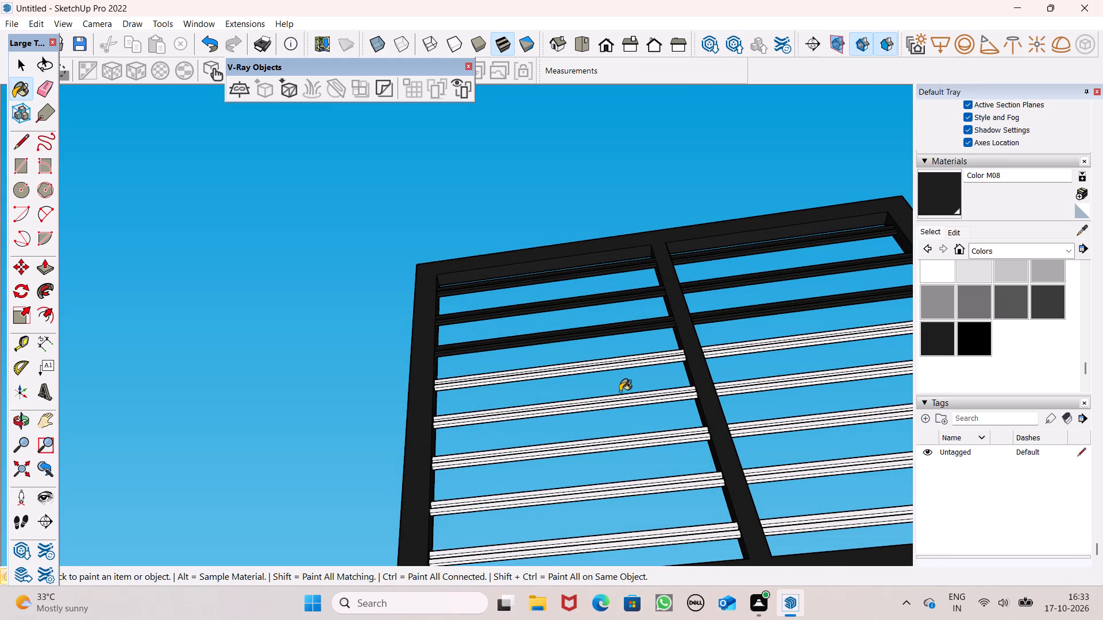
left_click_drag(620, 392, 623, 372)
scroll(622, 353, "up", 6)
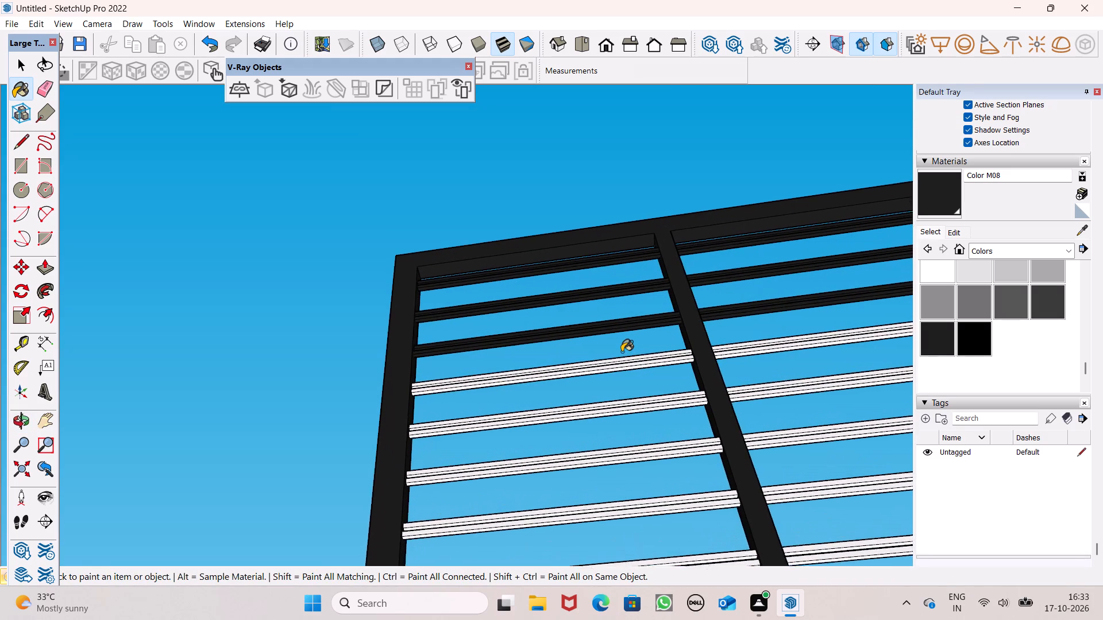
scroll(622, 352, "up", 17)
scroll(620, 351, "up", 7)
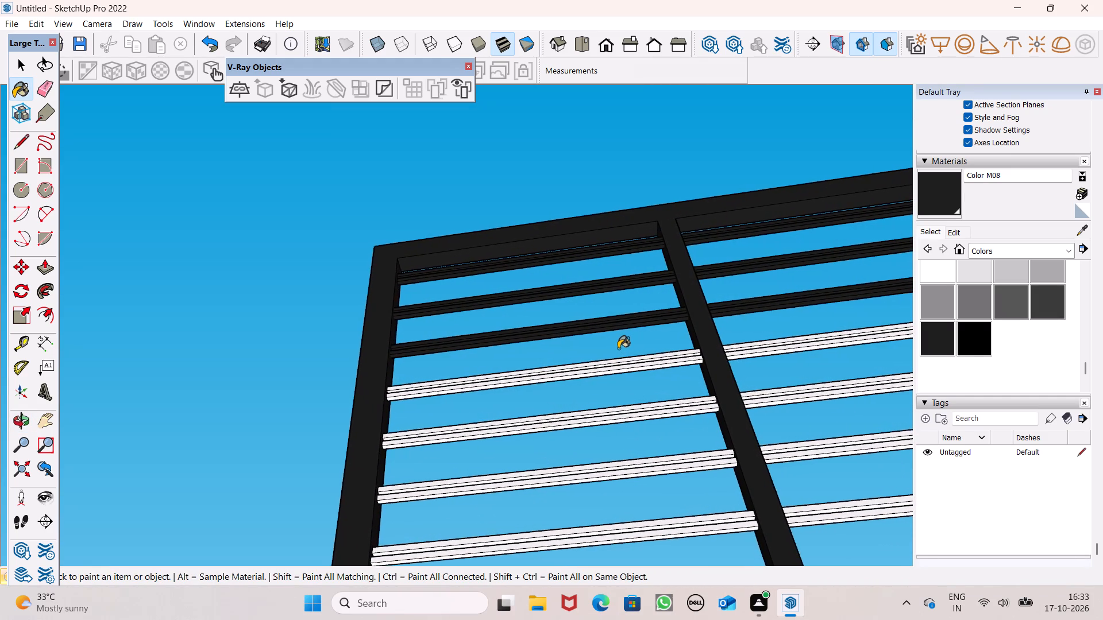
scroll(618, 348, "up", 13)
scroll(660, 363, "up", 8)
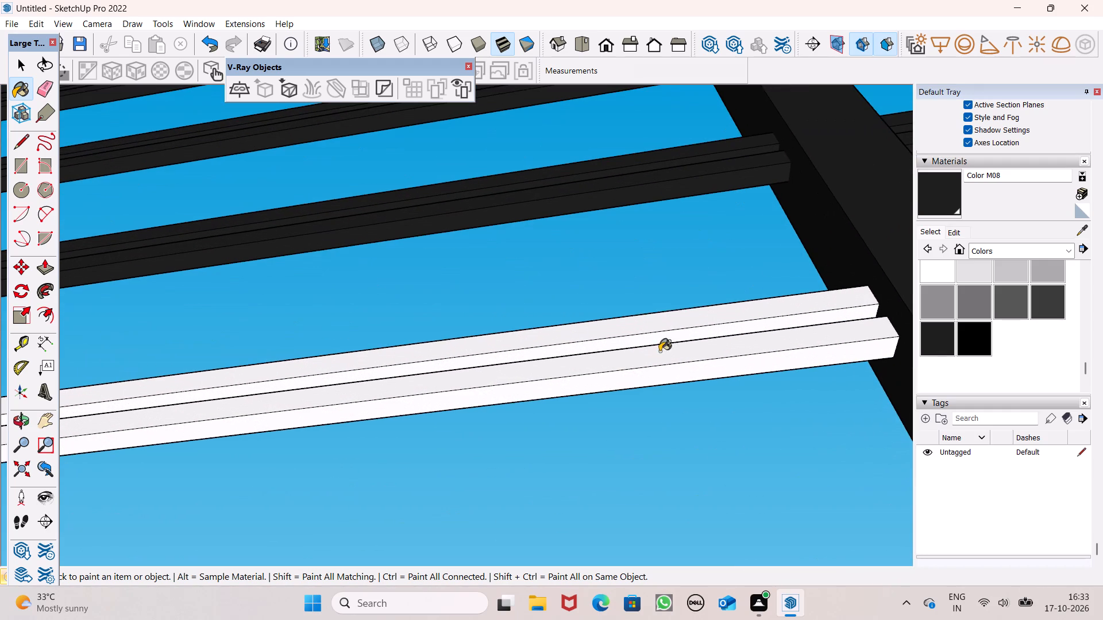
left_click(655, 322)
scroll(664, 342, "up", 8)
left_click(663, 325)
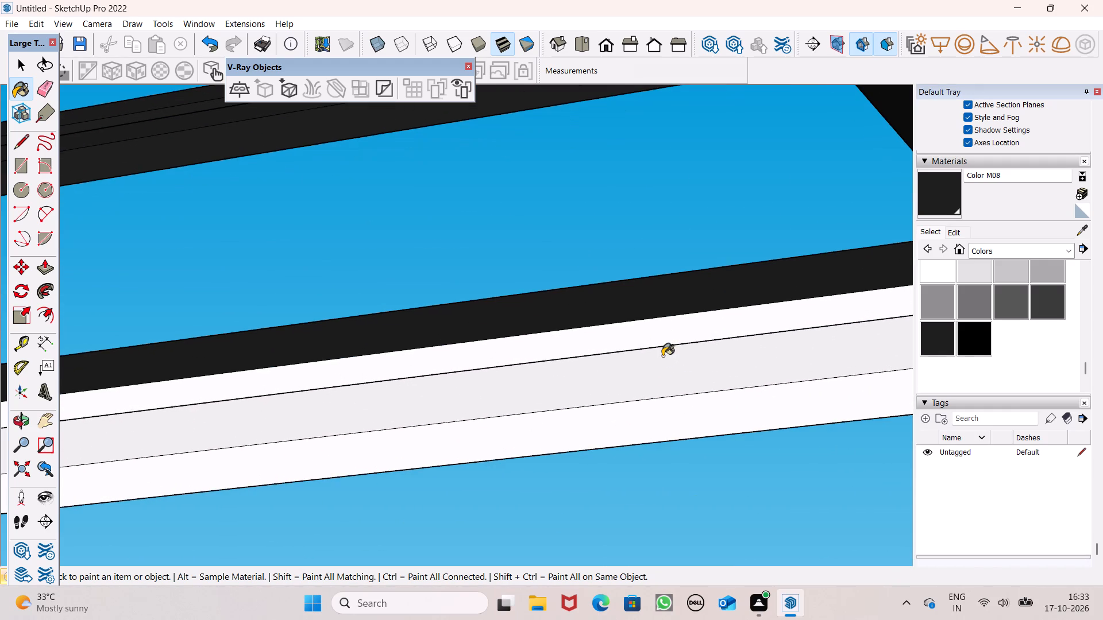
left_click(662, 356)
left_click(658, 412)
Paint the back and underside faces of both bars in the sixth pair from the top with Color M08.
scroll(650, 269, "down", 12)
scroll(683, 358, "up", 3)
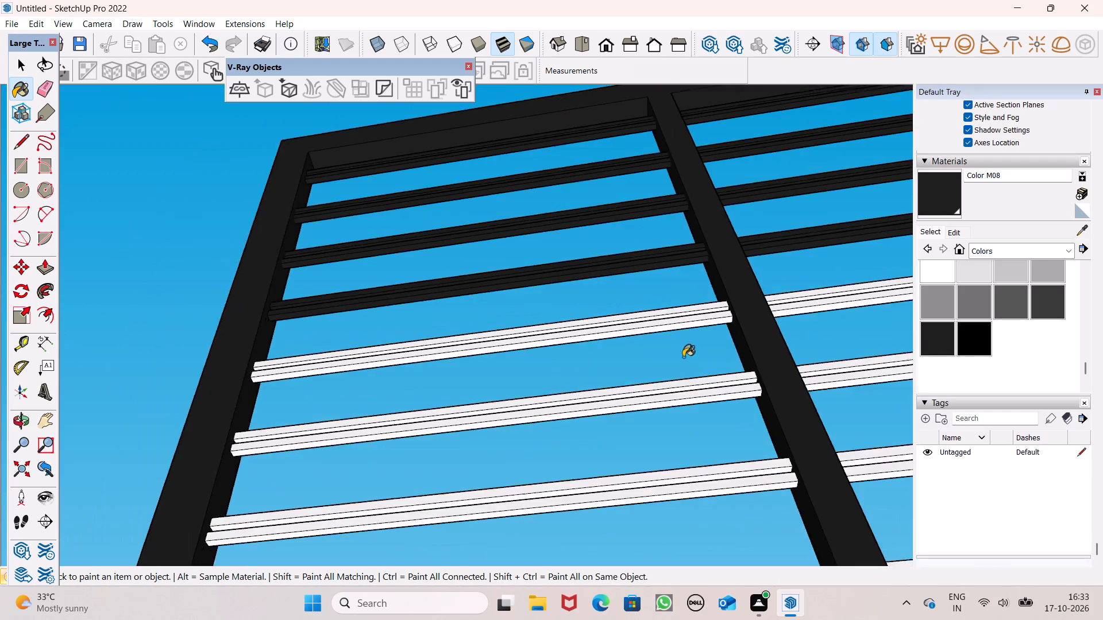
scroll(683, 357, "up", 4)
scroll(598, 202, "down", 4)
left_click(601, 149)
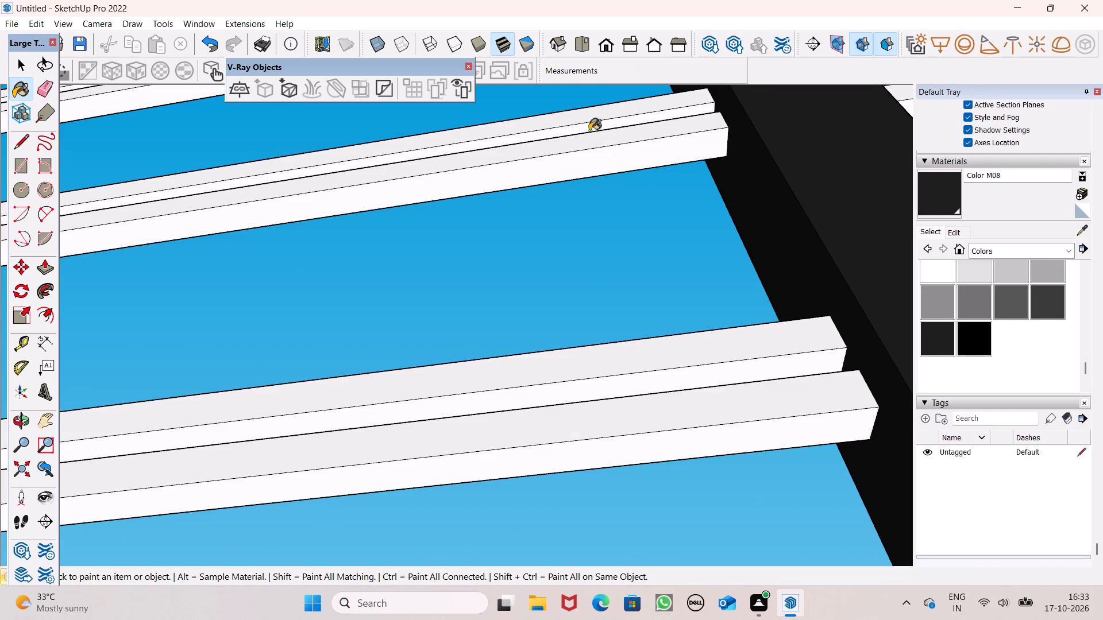
scroll(575, 102, "up", 5)
scroll(575, 114, "down", 4)
left_click_drag(584, 188, 583, 195)
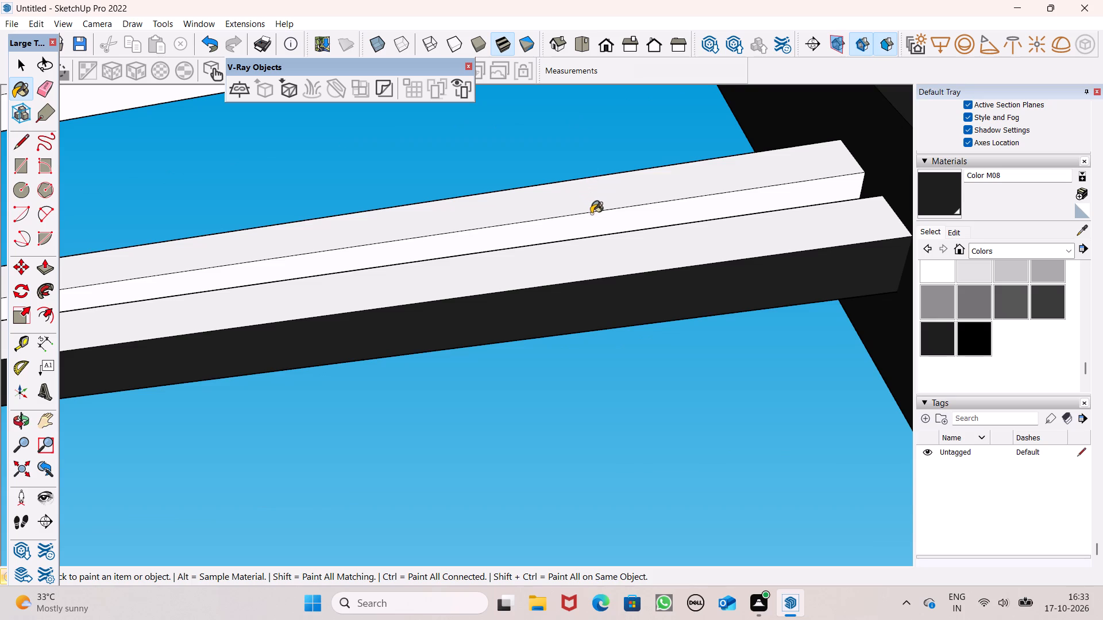
left_click(594, 222)
left_click(605, 253)
Paint the back and underside faces of both bars in the skipped fifth pair from the top with Color M08.
scroll(616, 172, "down", 6)
scroll(642, 198, "up", 1)
middle_click_drag(644, 206, 643, 375)
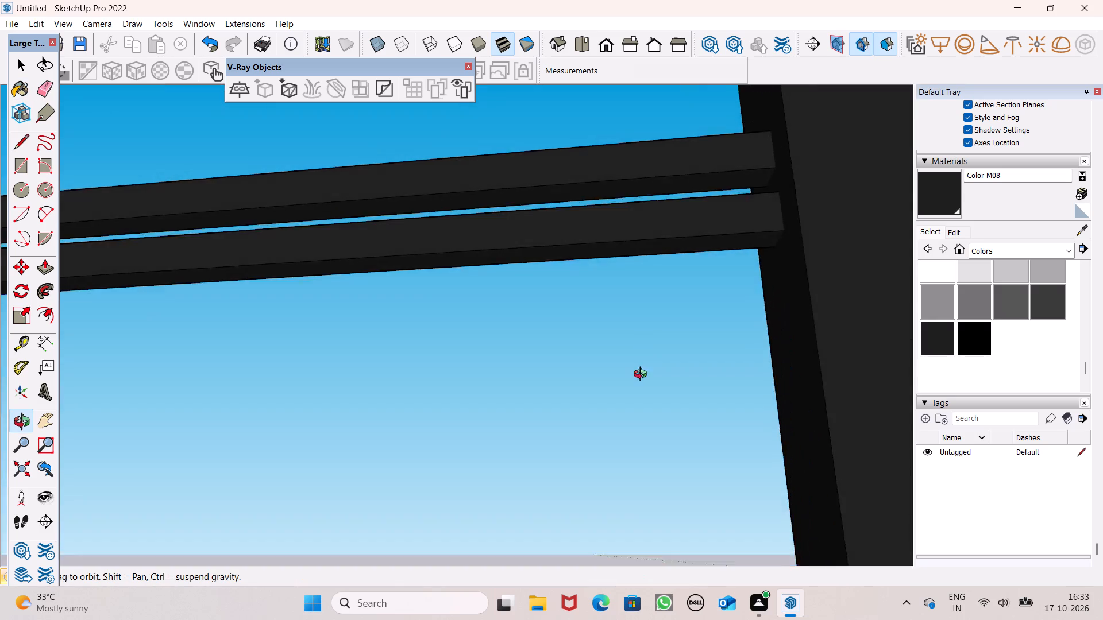
middle_click_drag(643, 375, 611, 385)
scroll(589, 255, "down", 7)
scroll(543, 168, "up", 5)
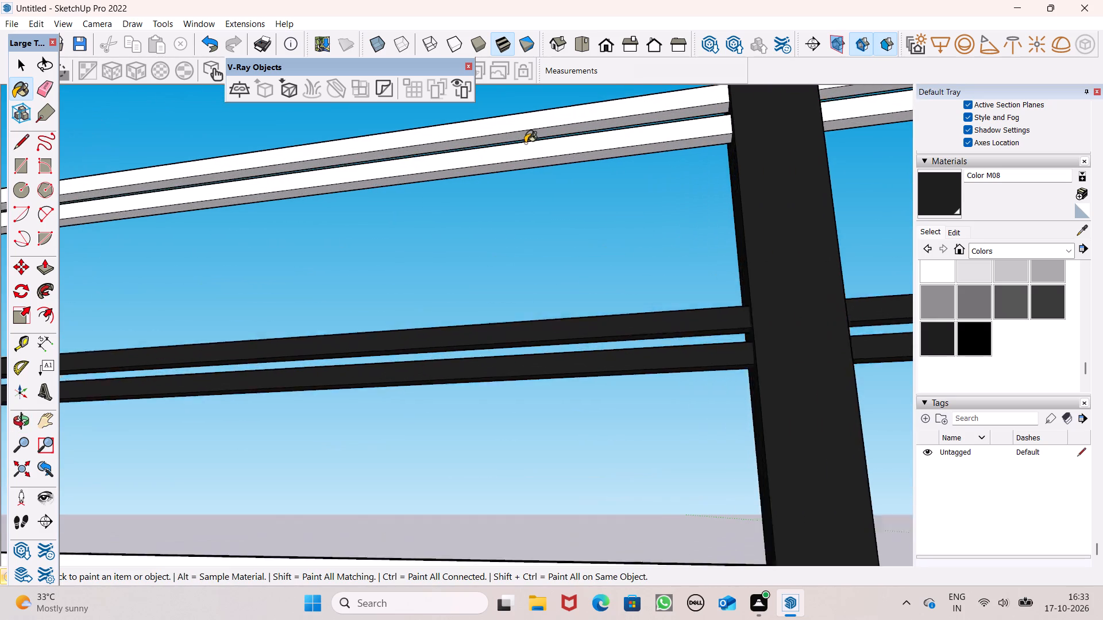
scroll(525, 143, "up", 9)
left_click(523, 121)
scroll(541, 131, "up", 6)
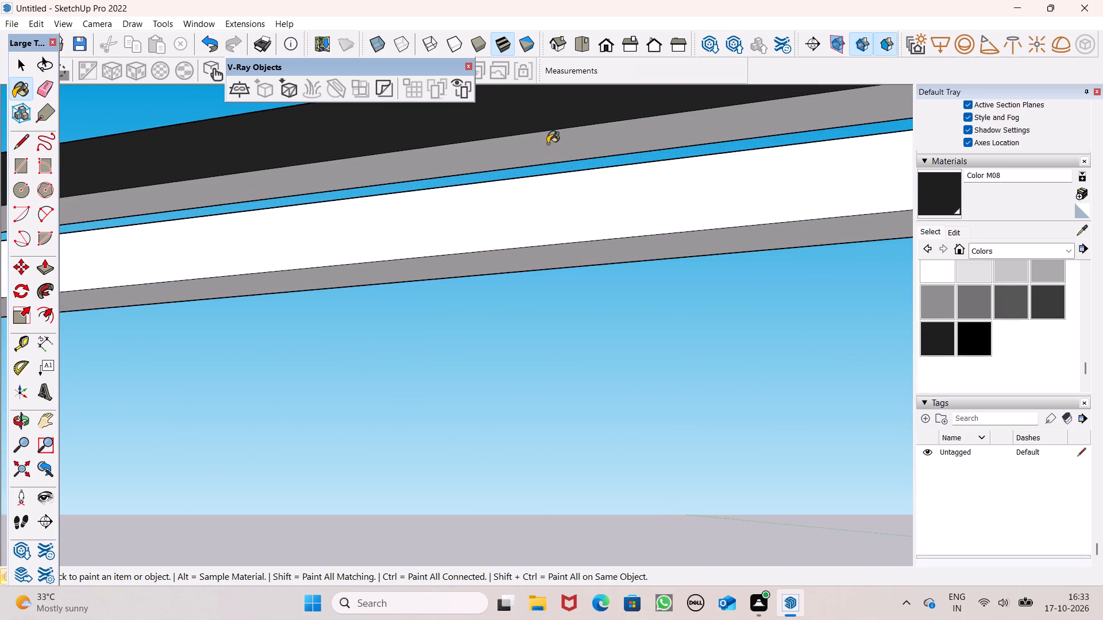
left_click(547, 144)
scroll(554, 141, "down", 5)
left_click(564, 176)
middle_click_drag(595, 214, 612, 156)
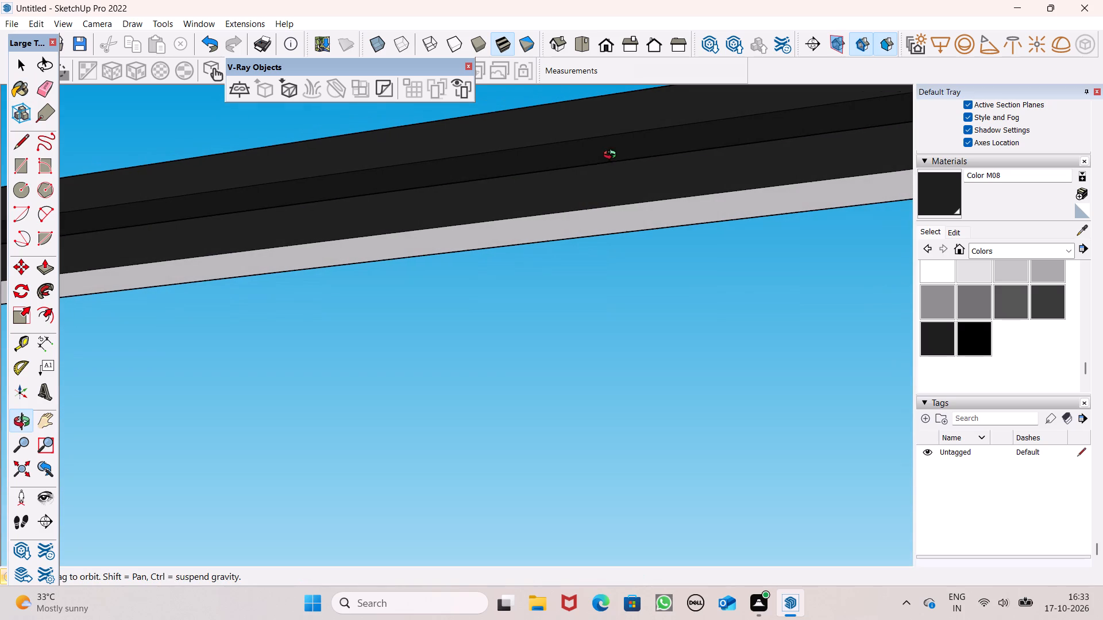
middle_click_drag(612, 156, 614, 154)
left_click(626, 224)
Paint the back and underside faces of both bars in the seventh pair from the top with Color M08.
scroll(584, 132, "down", 6)
scroll(614, 169, "down", 7)
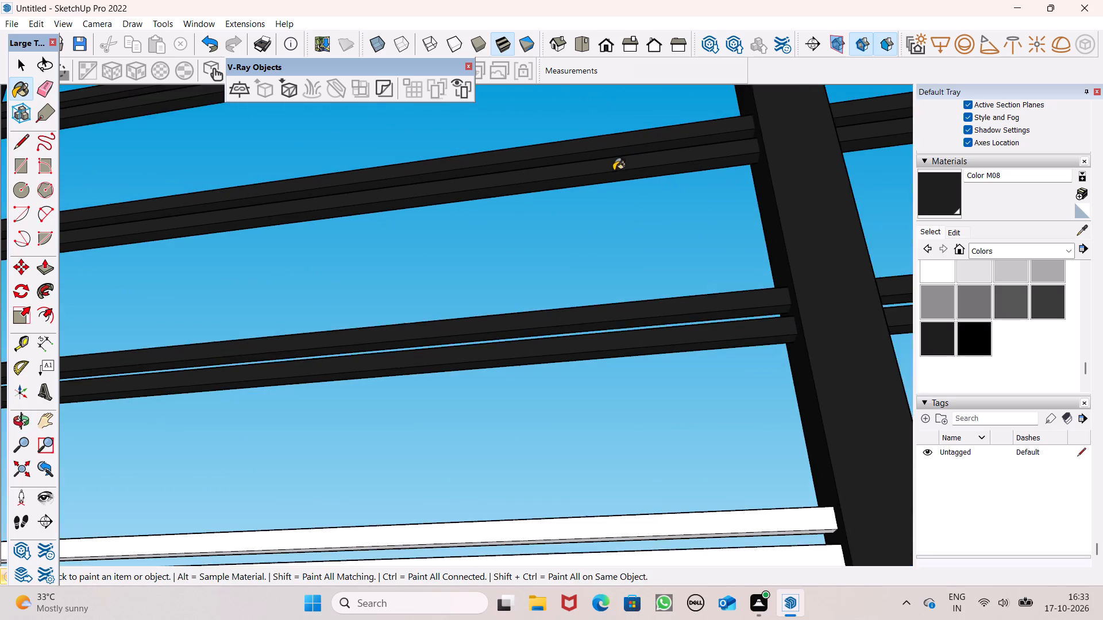
scroll(616, 166, "down", 6)
scroll(627, 277, "down", 3)
scroll(645, 312, "up", 10)
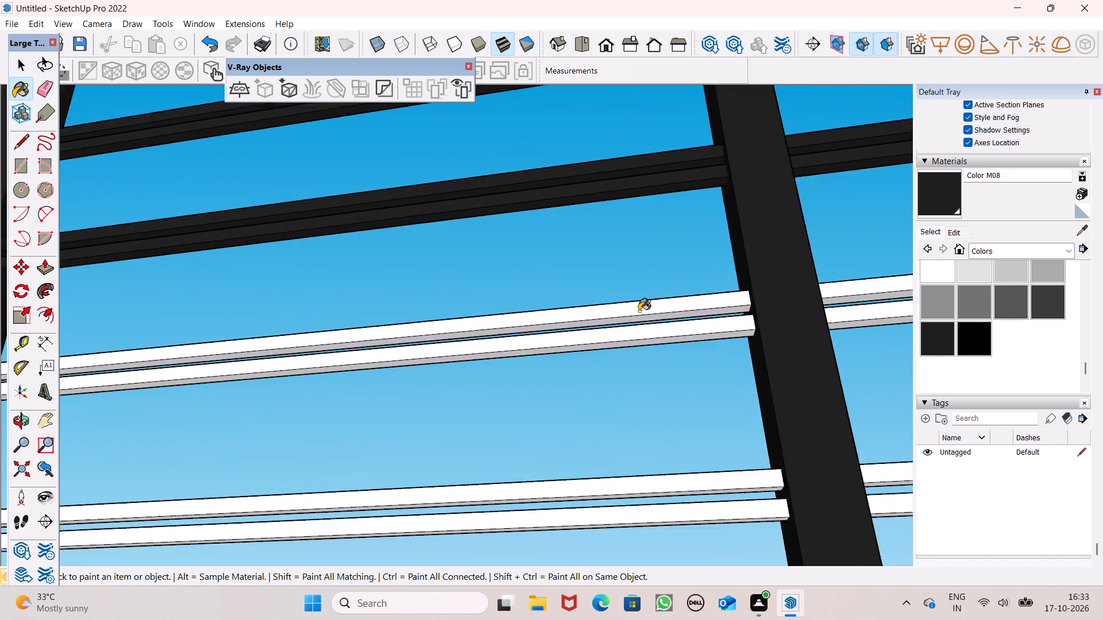
scroll(639, 311, "up", 4)
left_click(638, 309)
scroll(649, 351, "up", 5)
left_click(649, 349)
scroll(650, 321, "up", 5)
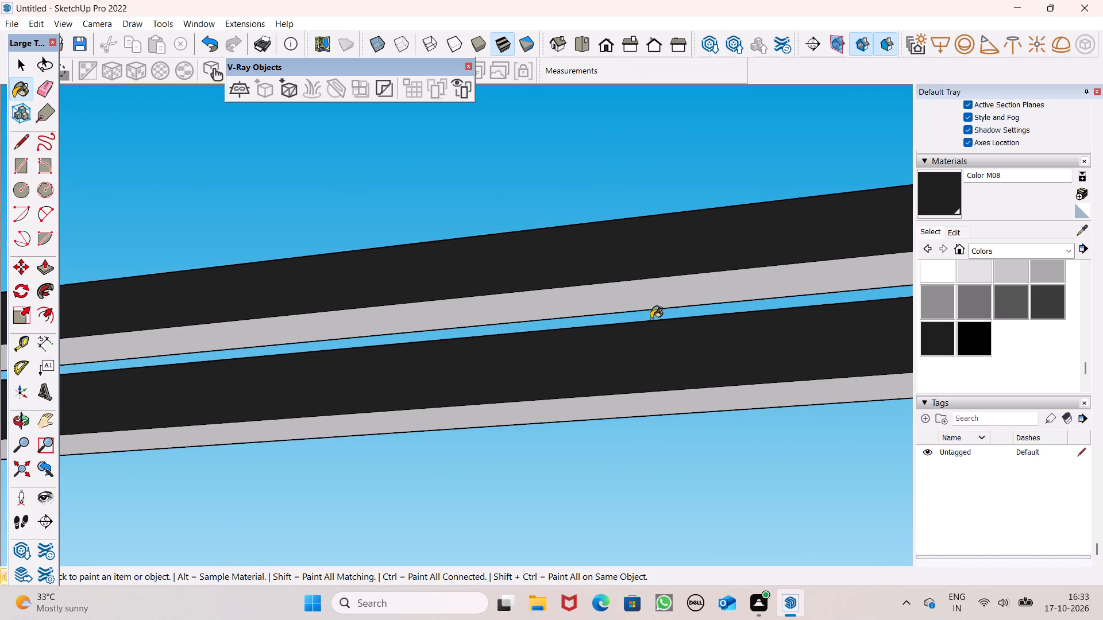
left_click(655, 298)
scroll(674, 362, "up", 1)
middle_click_drag(674, 362, 670, 293)
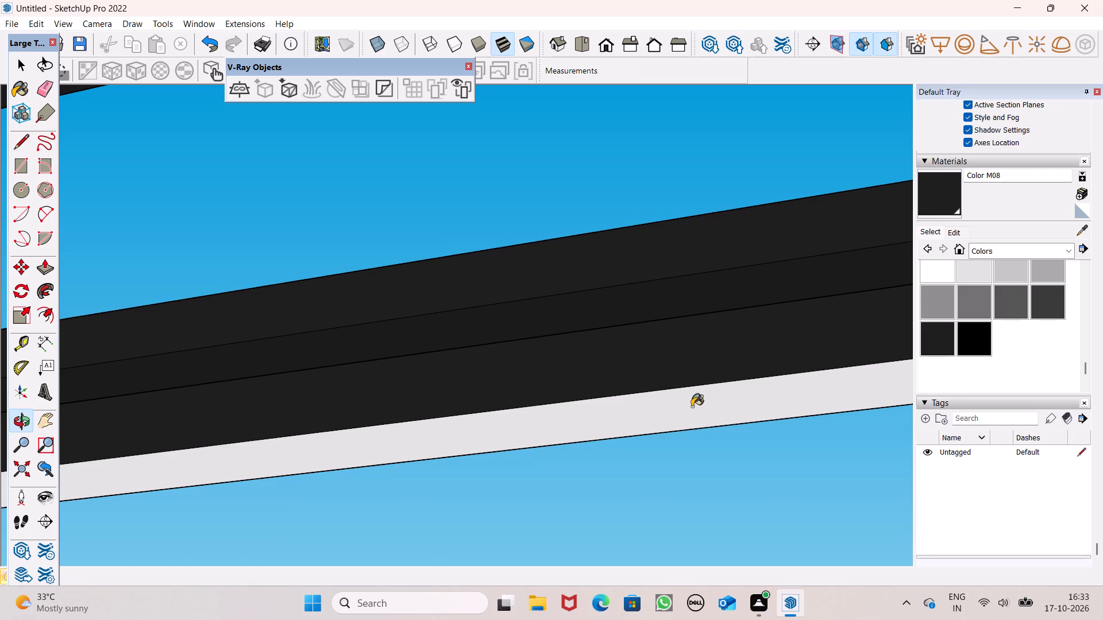
left_click(692, 407)
Paint the back faces of both bars in the bottom pair with Color M08.
scroll(645, 243, "down", 16)
middle_click_drag(678, 297, 777, 479)
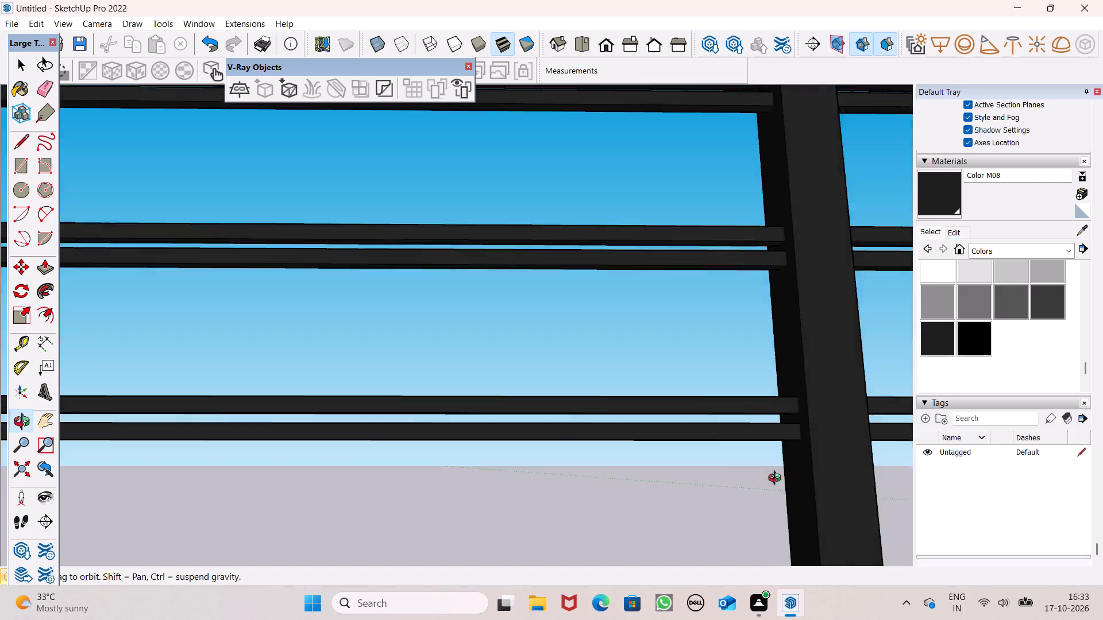
middle_click_drag(777, 479, 793, 499)
scroll(641, 316, "down", 3)
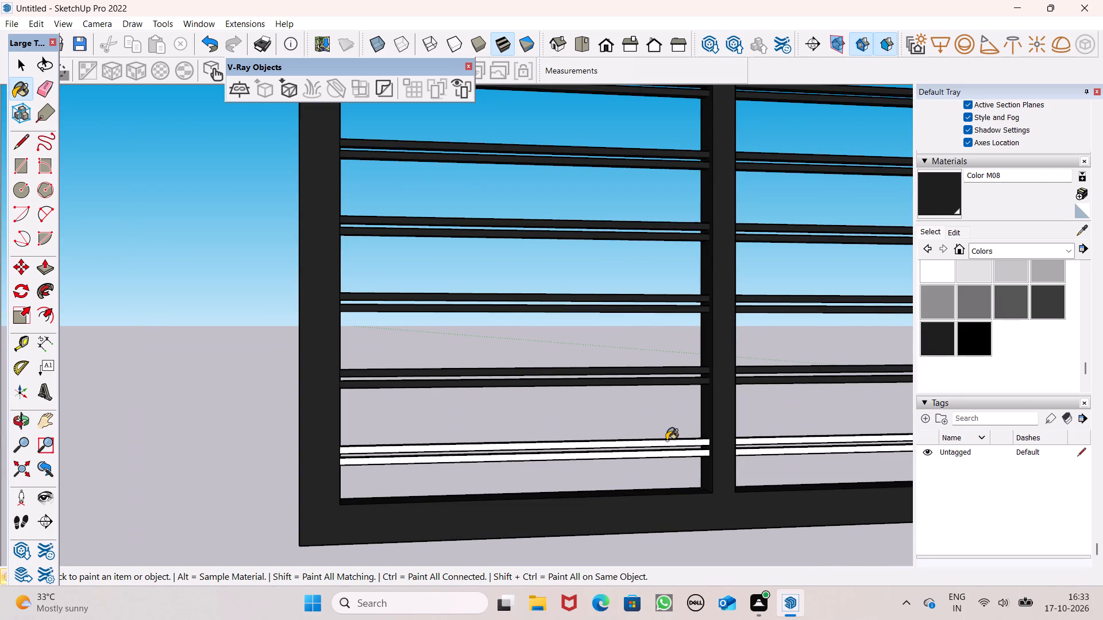
scroll(662, 460, "up", 7)
scroll(673, 455, "down", 2)
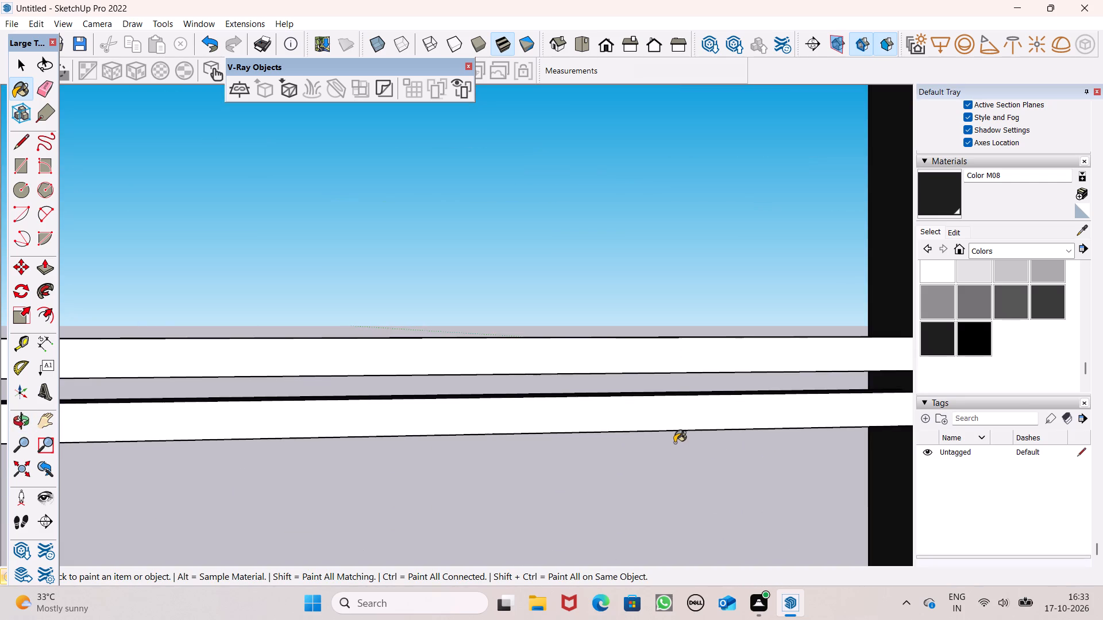
left_click(677, 410)
left_click(678, 364)
Paint the underside faces of both bars in the bottom pair with Color M08.
middle_click_drag(693, 401, 678, 435)
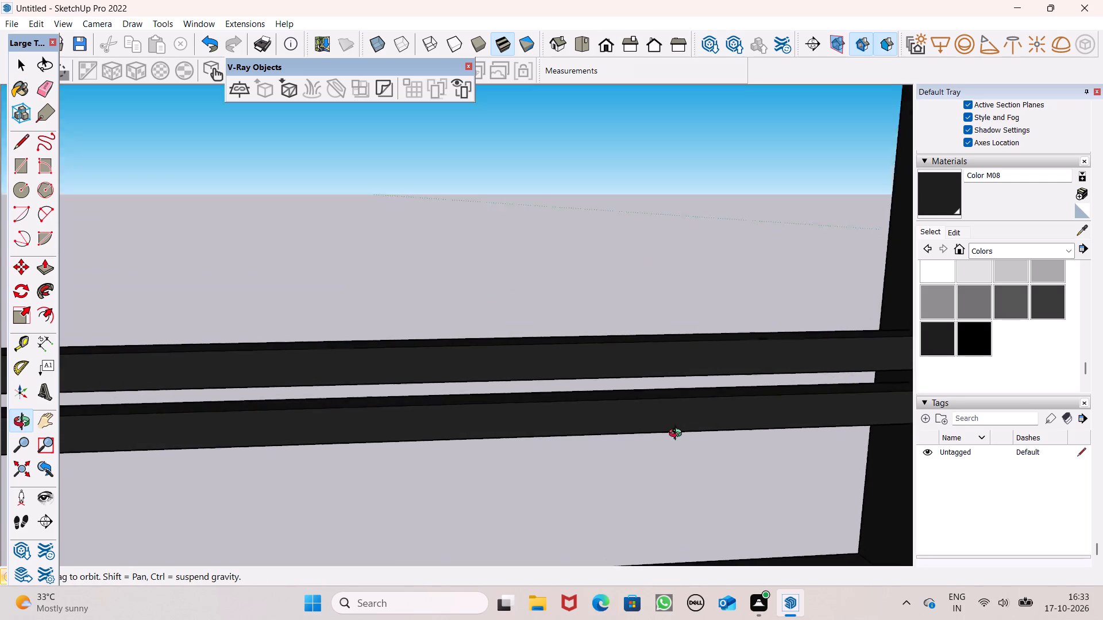
middle_click_drag(678, 435, 637, 204)
scroll(661, 311, "up", 4)
scroll(665, 348, "down", 4)
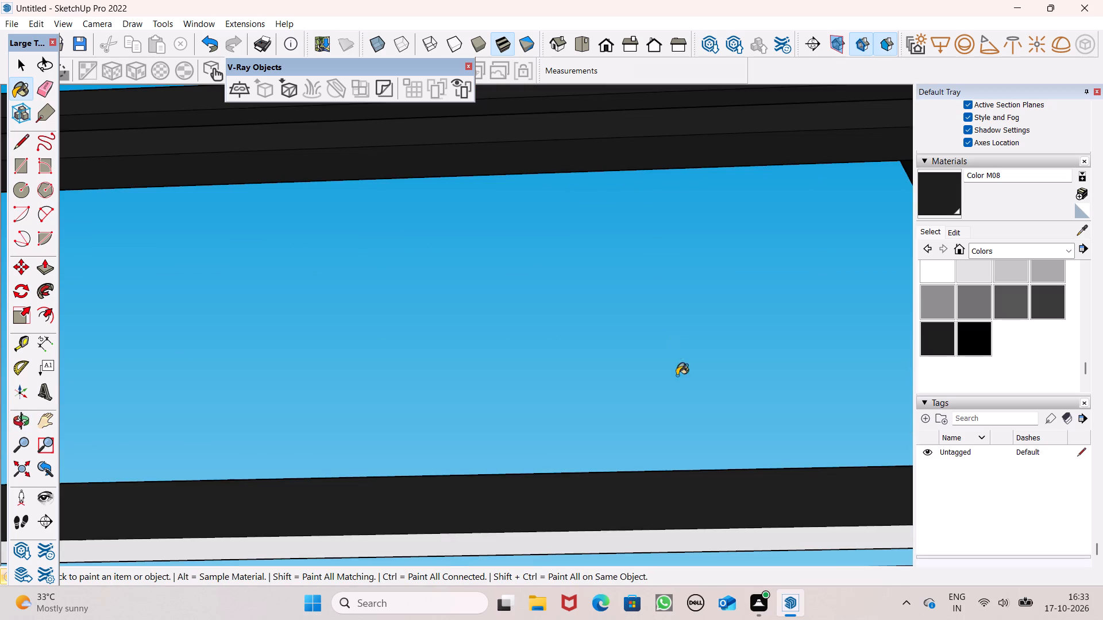
scroll(682, 405, "down", 3)
scroll(707, 459, "up", 4)
scroll(708, 444, "down", 3)
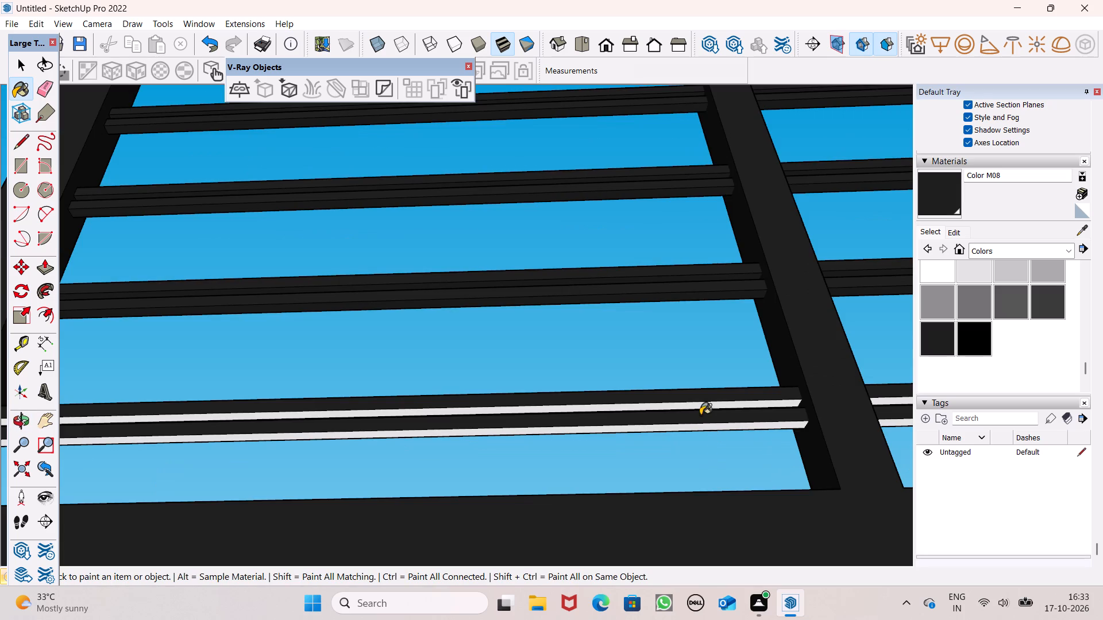
scroll(700, 410, "up", 6)
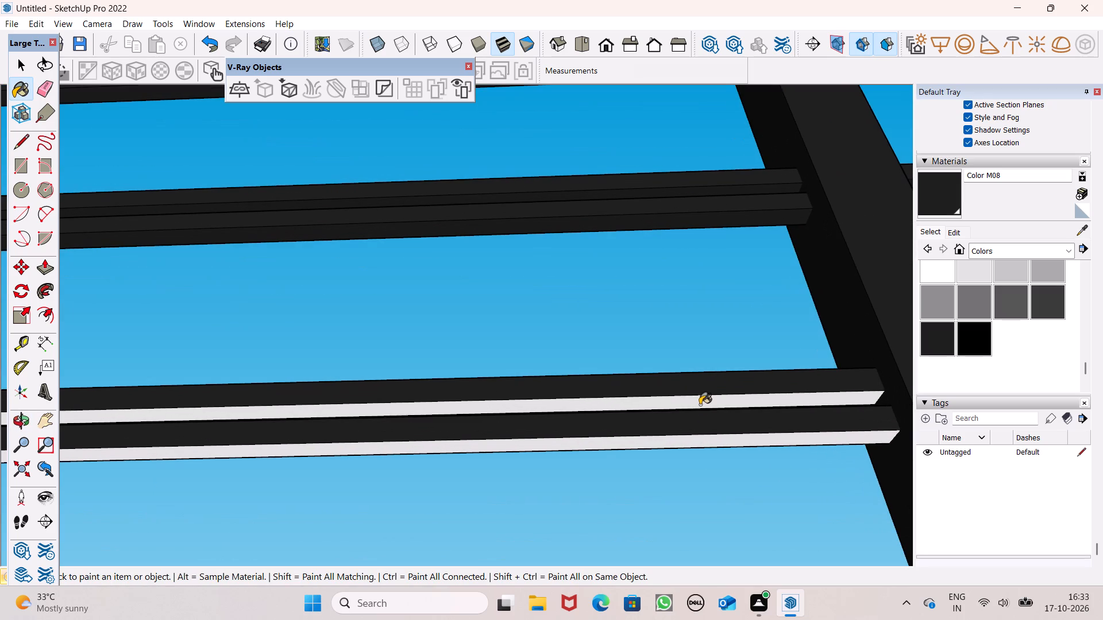
left_click(700, 405)
left_click(703, 442)
Examine the painted barred frame from the back and front and compare it with the house.
scroll(684, 397, "down", 12)
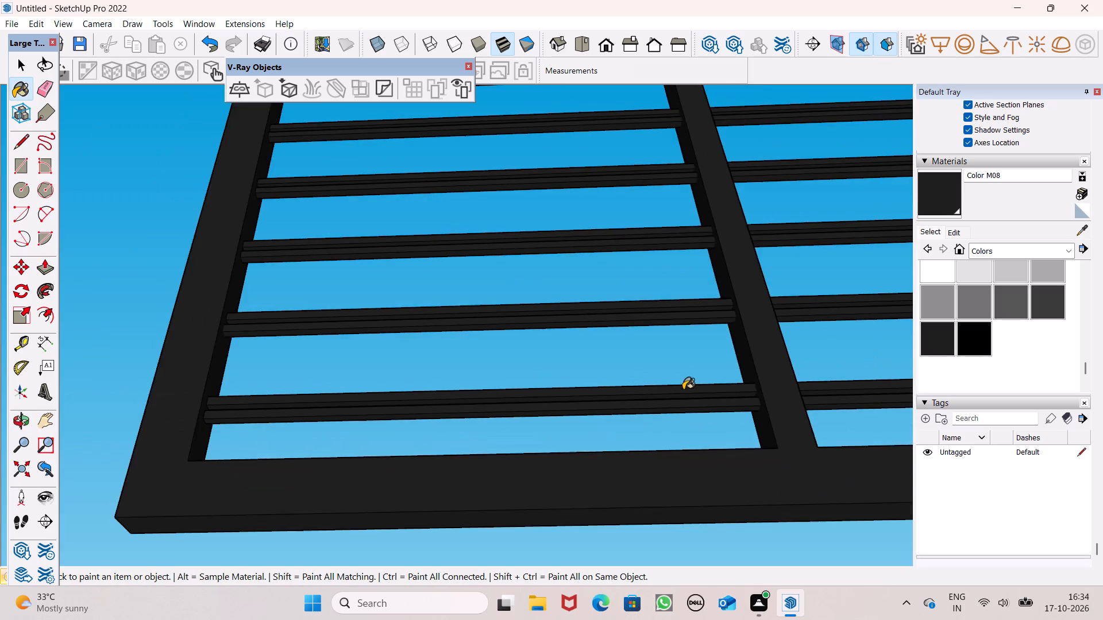
scroll(678, 378, "down", 6)
middle_click_drag(669, 395, 793, 494)
scroll(509, 361, "down", 4)
middle_click_drag(508, 379, 636, 469)
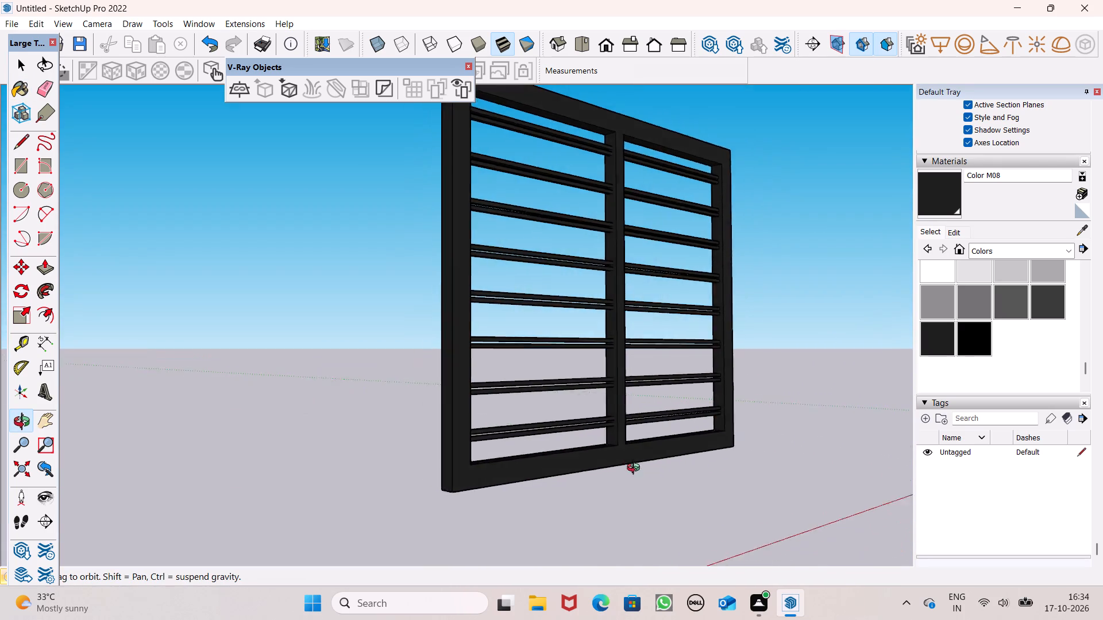
middle_click_drag(636, 469, 819, 458)
middle_click_drag(398, 423, 576, 413)
scroll(298, 384, "down", 4)
middle_click_drag(350, 425, 529, 474)
key("space")
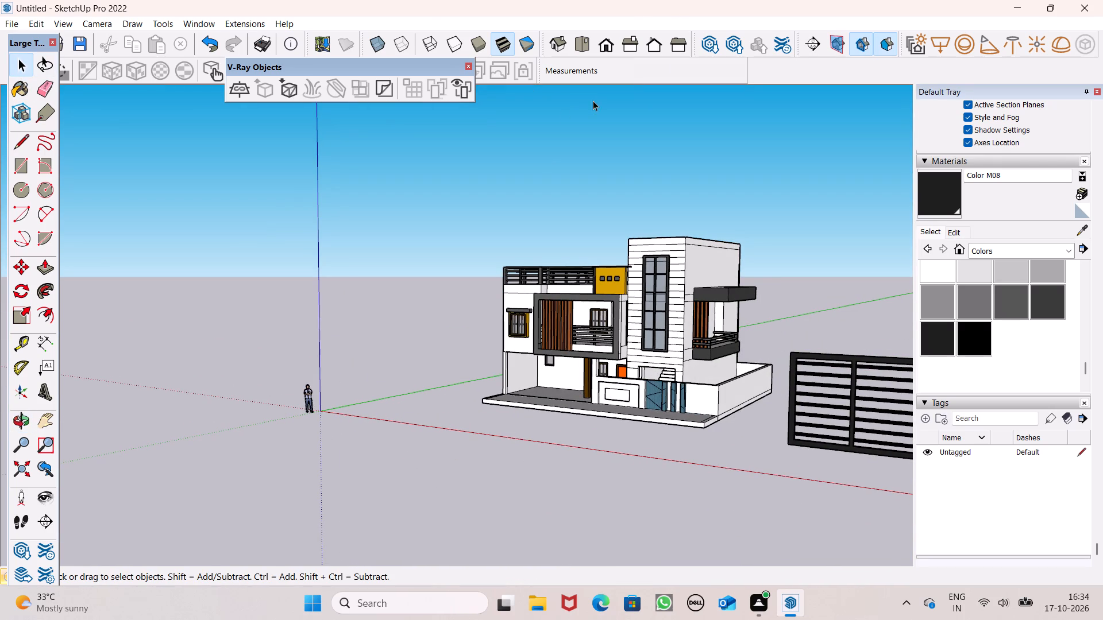
scroll(620, 303, "down", 1)
scroll(381, 312, "down", 2)
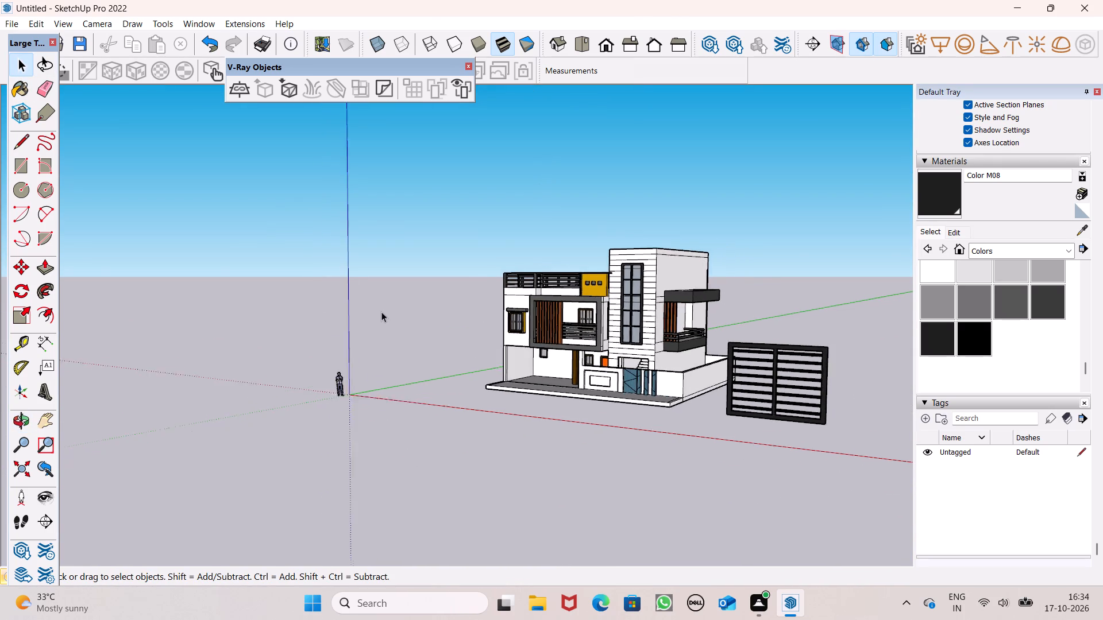
scroll(381, 312, "down", 3)
middle_click_drag(500, 474, 608, 467)
Paint the front faces of both bars in the sixth pair from the top of the barred frame with Color M05.
scroll(884, 358, "up", 6)
scroll(687, 408, "up", 4)
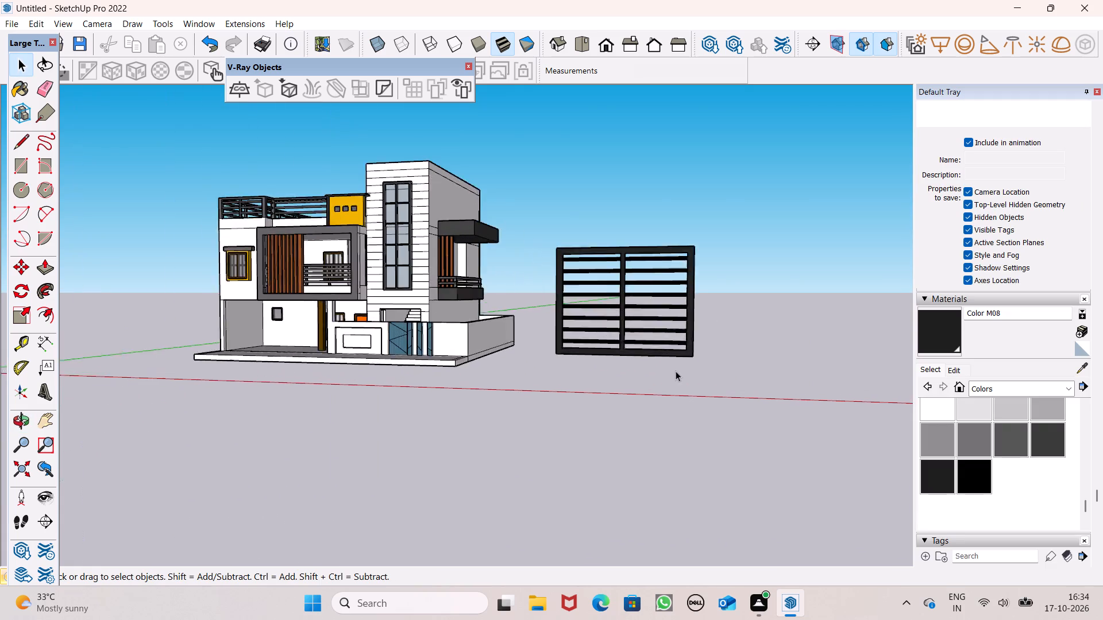
scroll(676, 371, "up", 4)
middle_click_drag(669, 358, 714, 429)
scroll(703, 479, "up", 7)
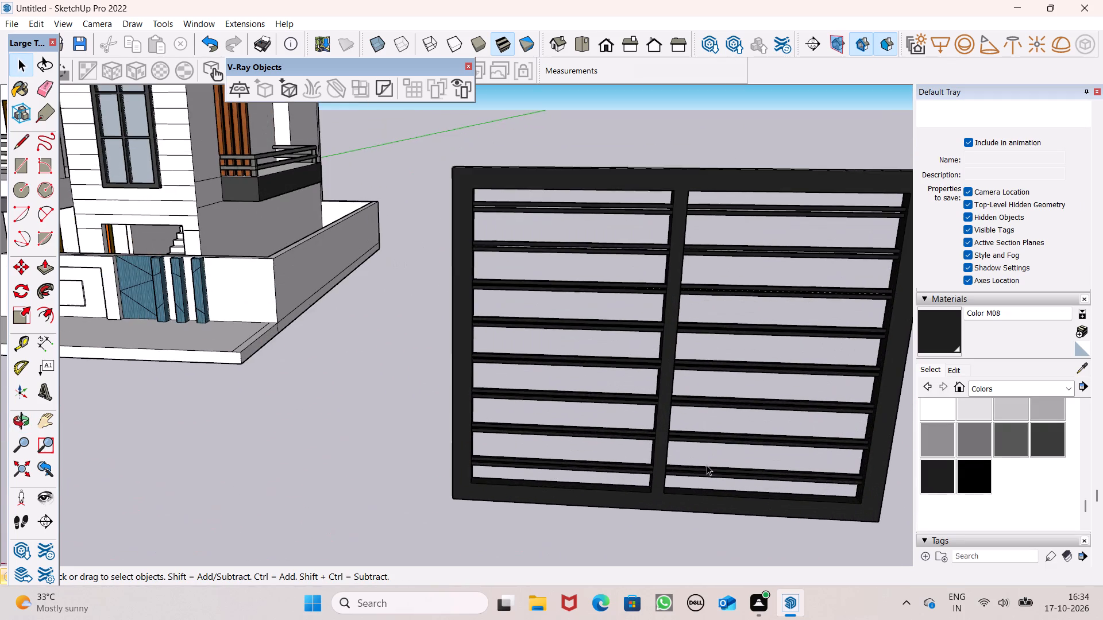
scroll(668, 433, "up", 6)
middle_click_drag(660, 432, 680, 340)
left_click(956, 439)
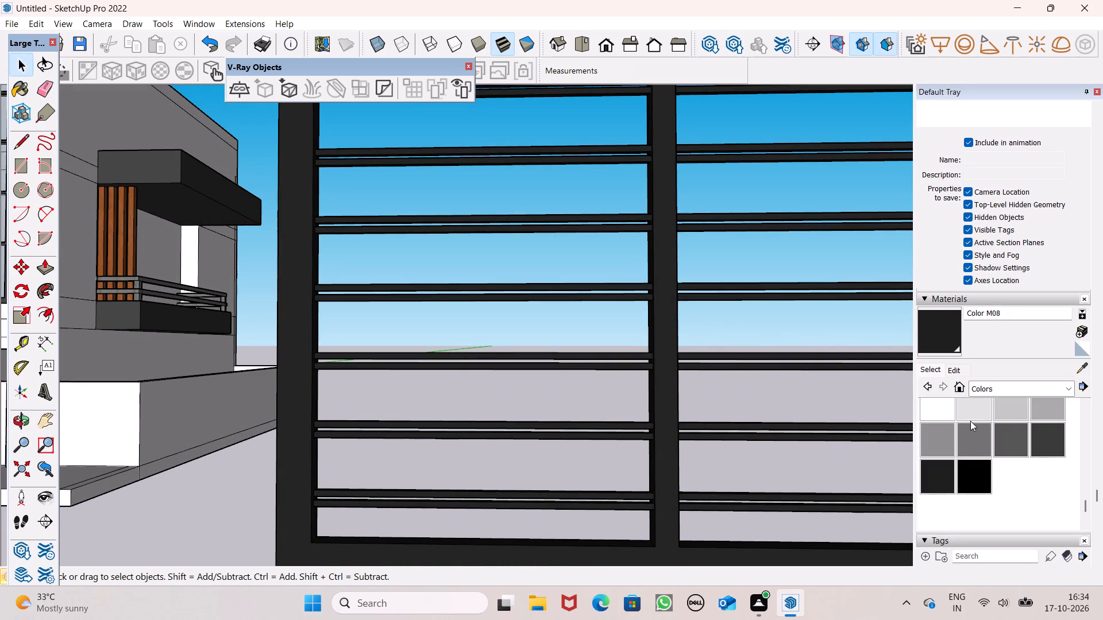
left_click(973, 439)
scroll(682, 400, "up", 5)
scroll(594, 330, "up", 2)
middle_click_drag(591, 328, 598, 406)
left_click(558, 300)
left_click(542, 331)
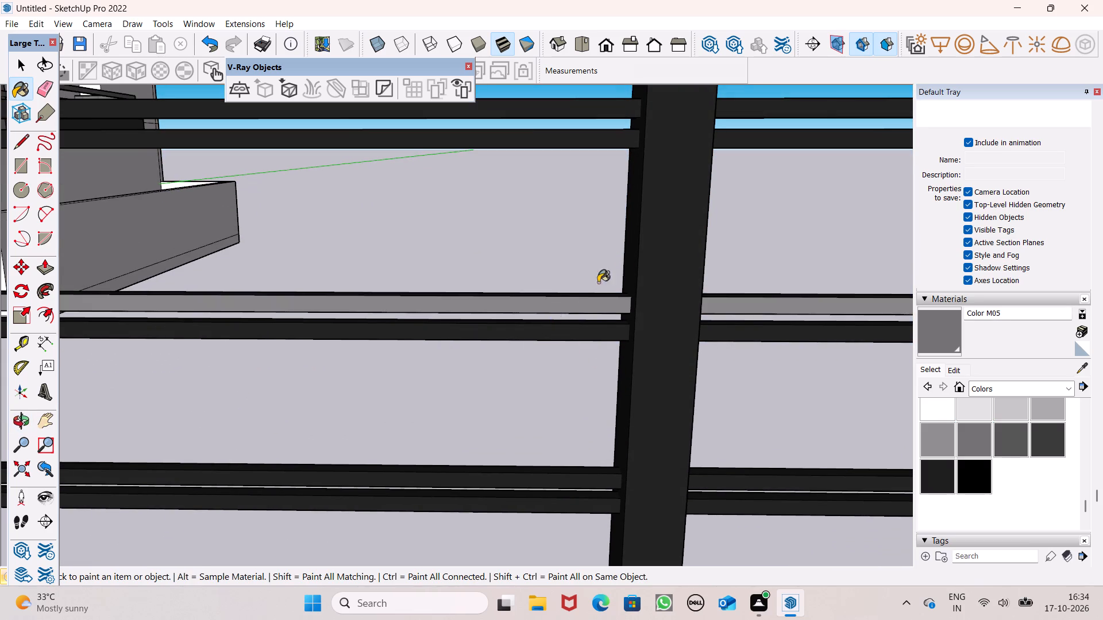
Paint the front faces of both bars in the seventh pair from the top with Color M05.
scroll(622, 272, "down", 11)
middle_click_drag(613, 342, 615, 320)
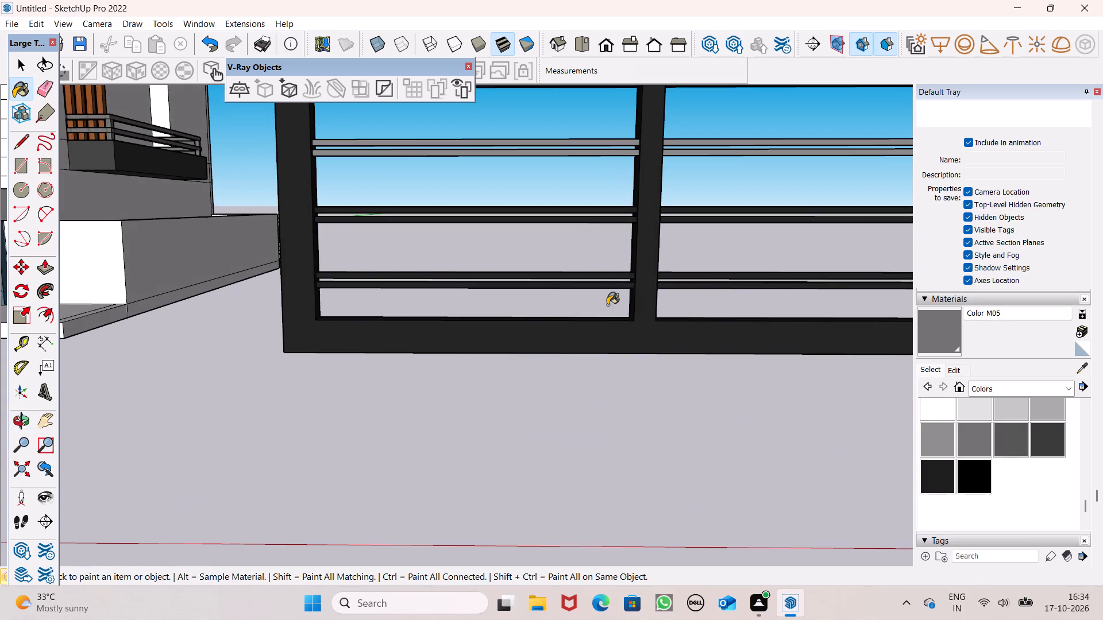
scroll(604, 294, "down", 7)
scroll(613, 240, "up", 8)
scroll(589, 299, "up", 4)
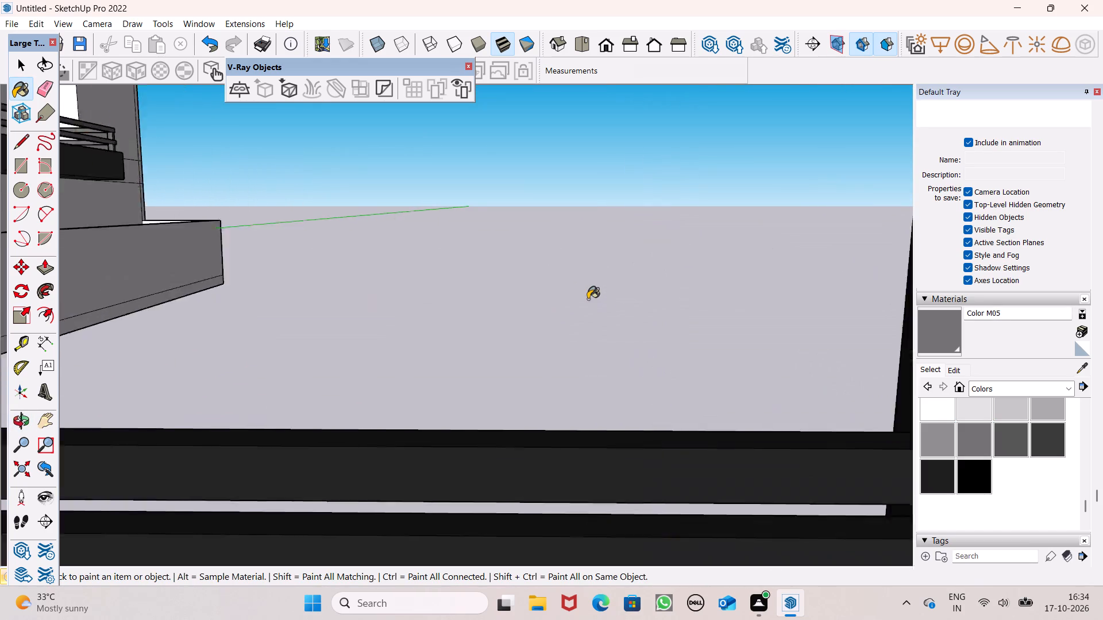
scroll(588, 299, "up", 3)
scroll(584, 307, "down", 4)
scroll(553, 348, "up", 5)
left_click(553, 336)
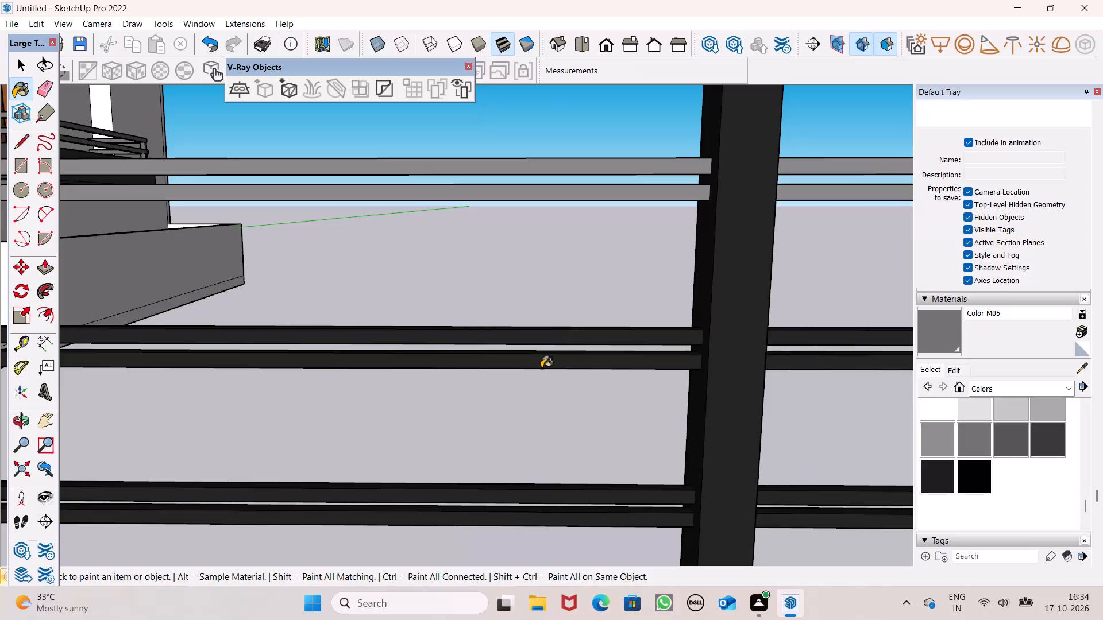
left_click(541, 369)
Paint the front and top faces of both bars in the bottom pair with Color M05.
left_click(510, 483)
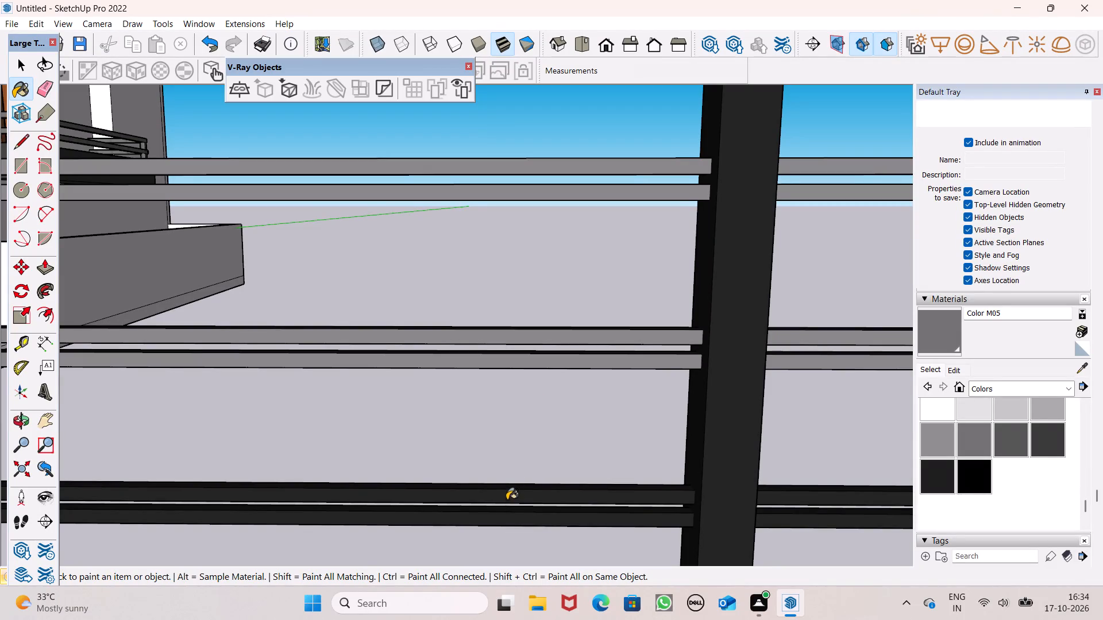
left_click(507, 500)
left_click(505, 514)
left_click(502, 521)
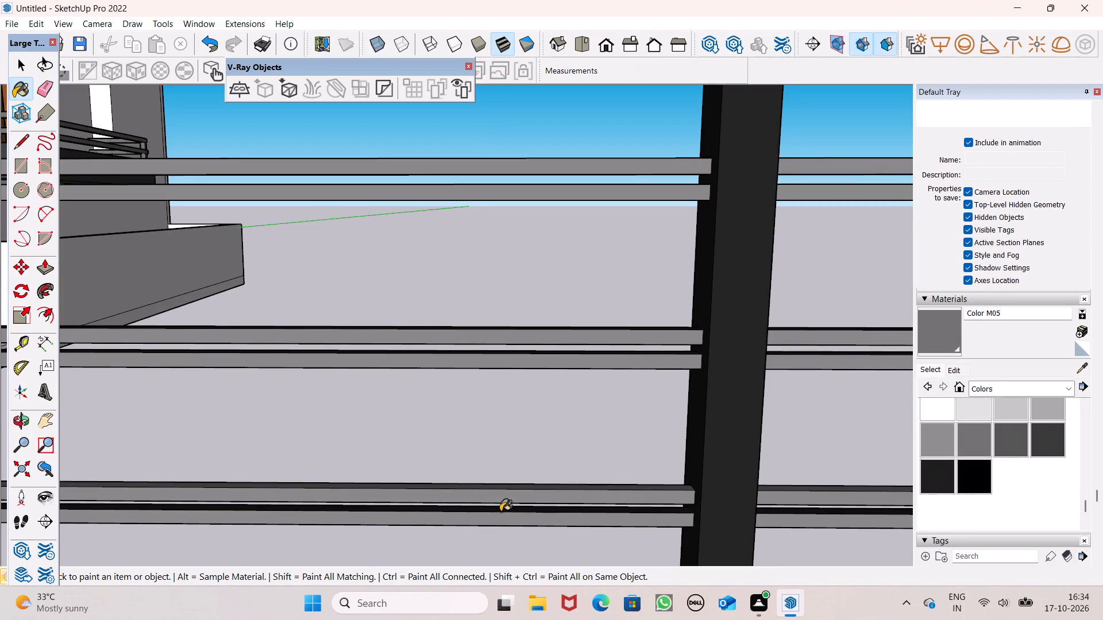
left_click(501, 511)
Repaint the front face of the upper bar in each of the three lowest pairs with Color M08.
scroll(603, 375, "down", 3)
middle_click_drag(620, 433, 625, 433)
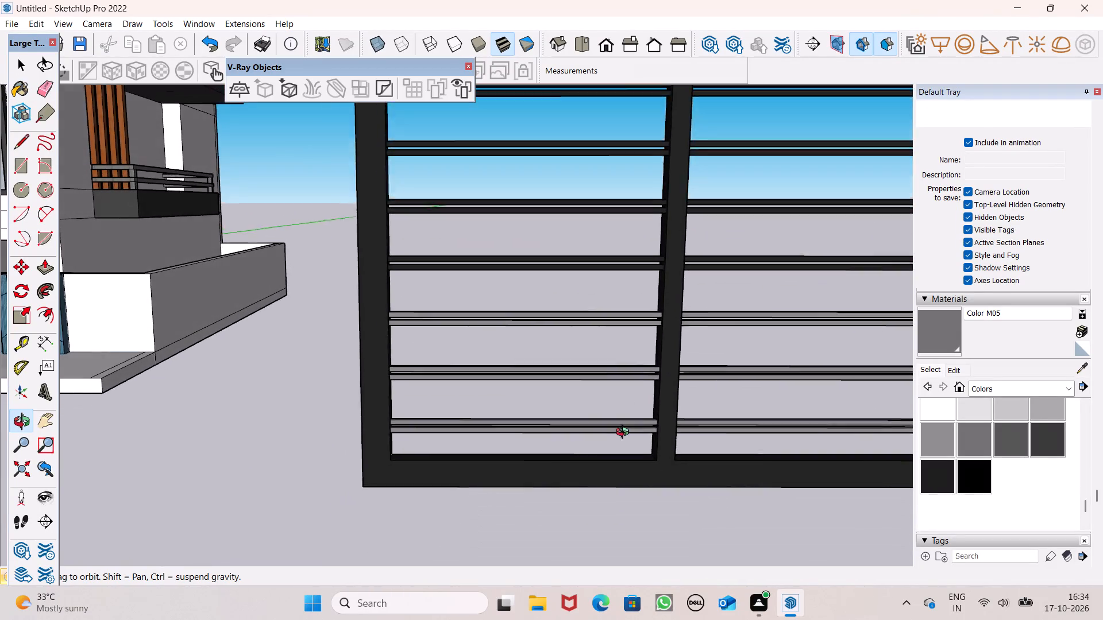
middle_click_drag(625, 433, 627, 429)
scroll(629, 427, "down", 1)
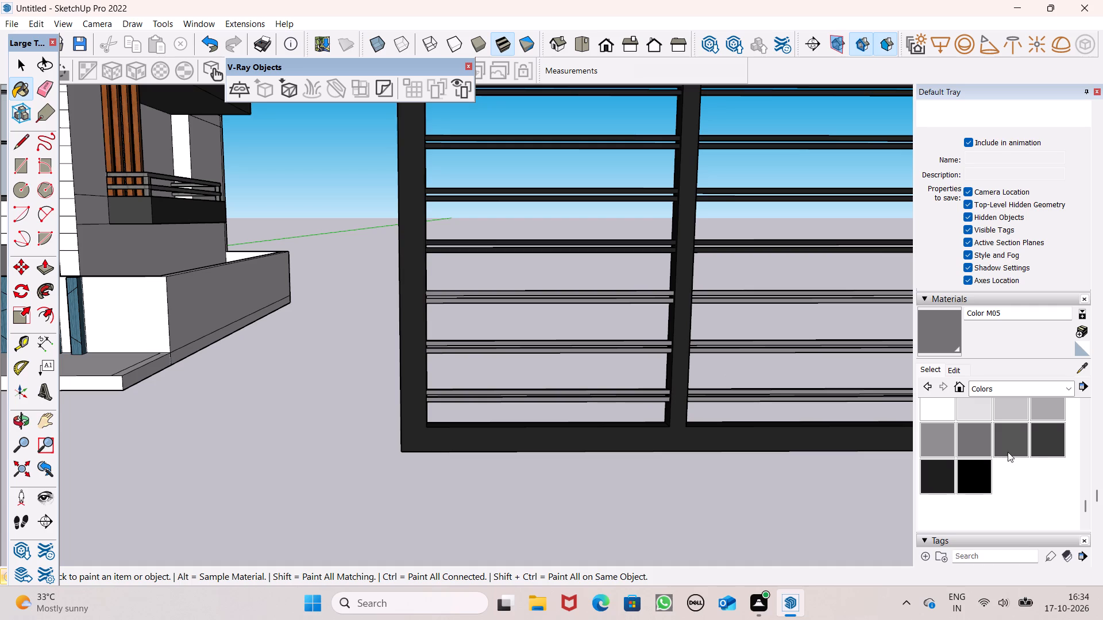
left_click(937, 474)
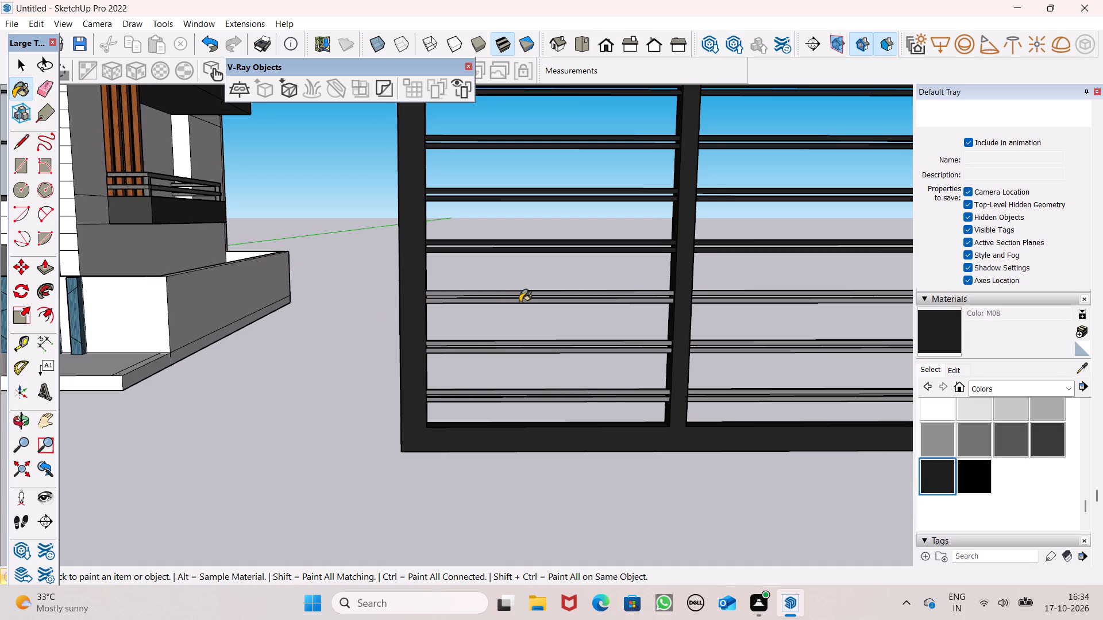
scroll(520, 302, "up", 14)
left_click(545, 273)
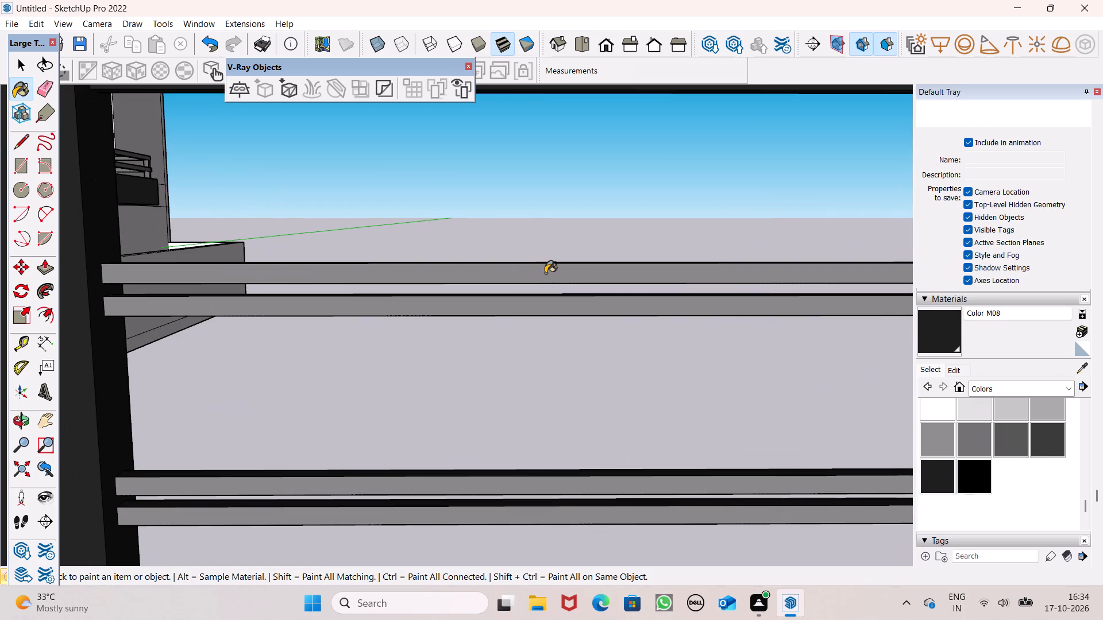
scroll(545, 273, "down", 3)
left_click(529, 431)
scroll(591, 327, "down", 5)
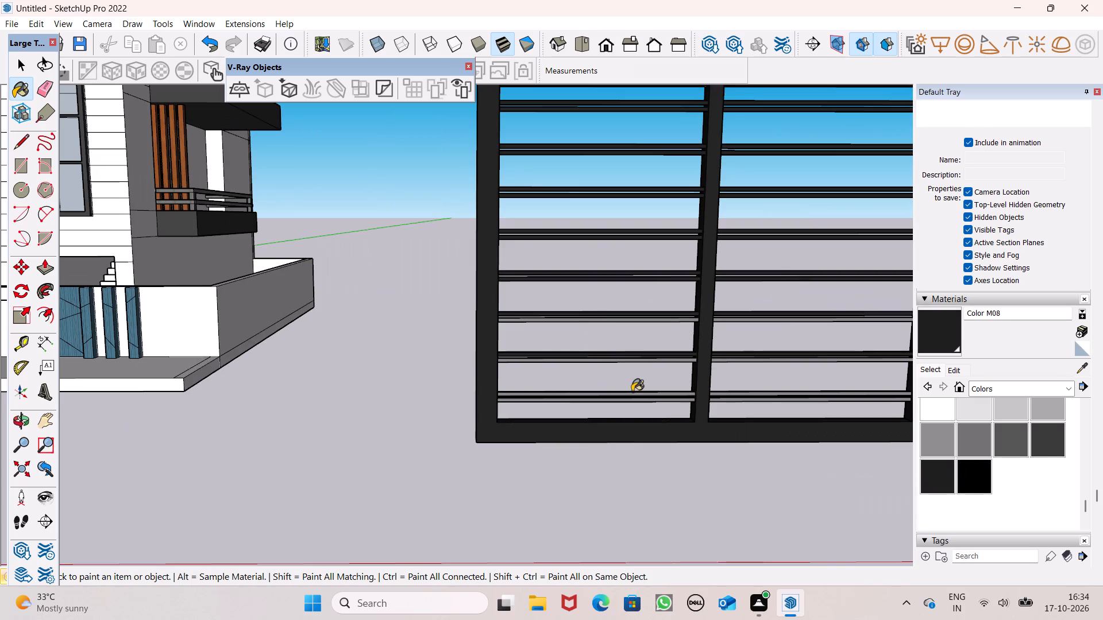
scroll(632, 385, "up", 3)
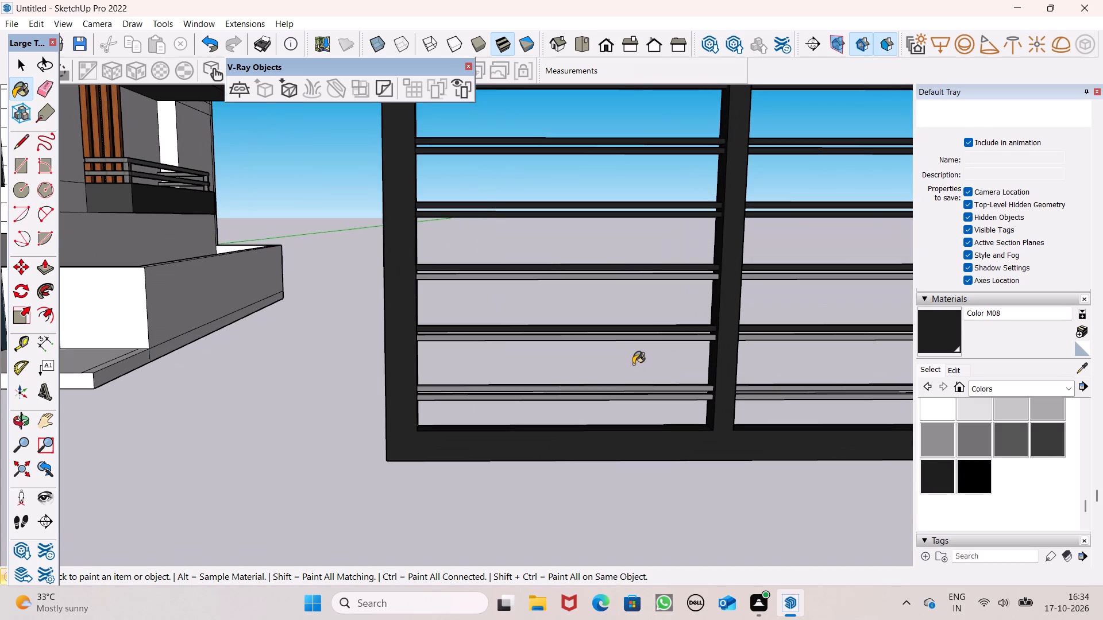
scroll(597, 407, "up", 2)
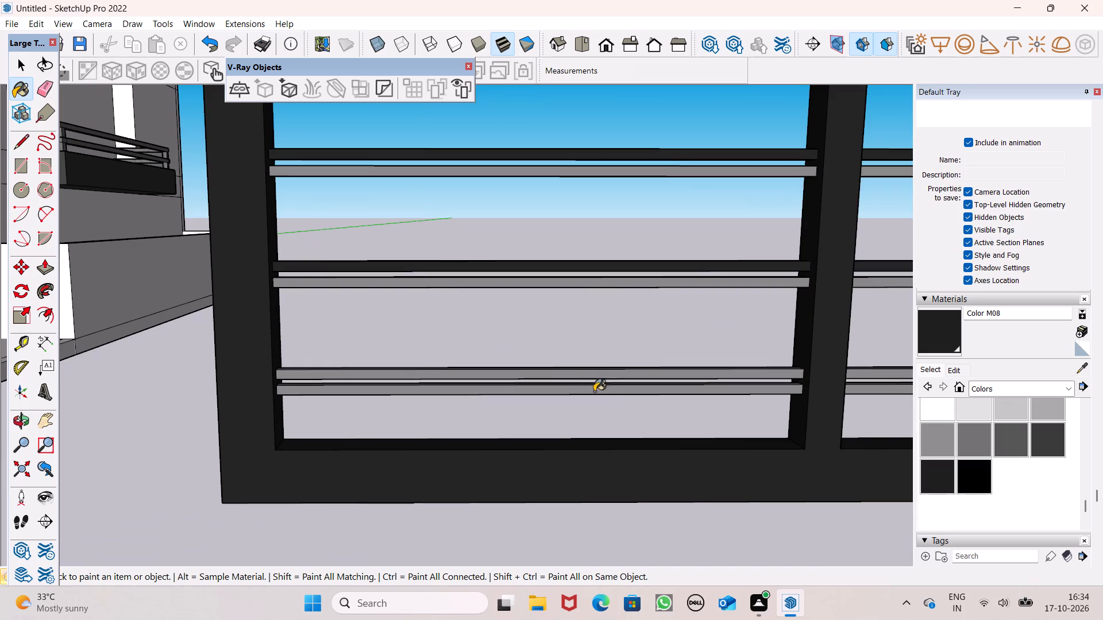
left_click(598, 374)
Paint the front face of the lower bar in the fifth pair from the top with Color M04.
scroll(625, 340, "down", 4)
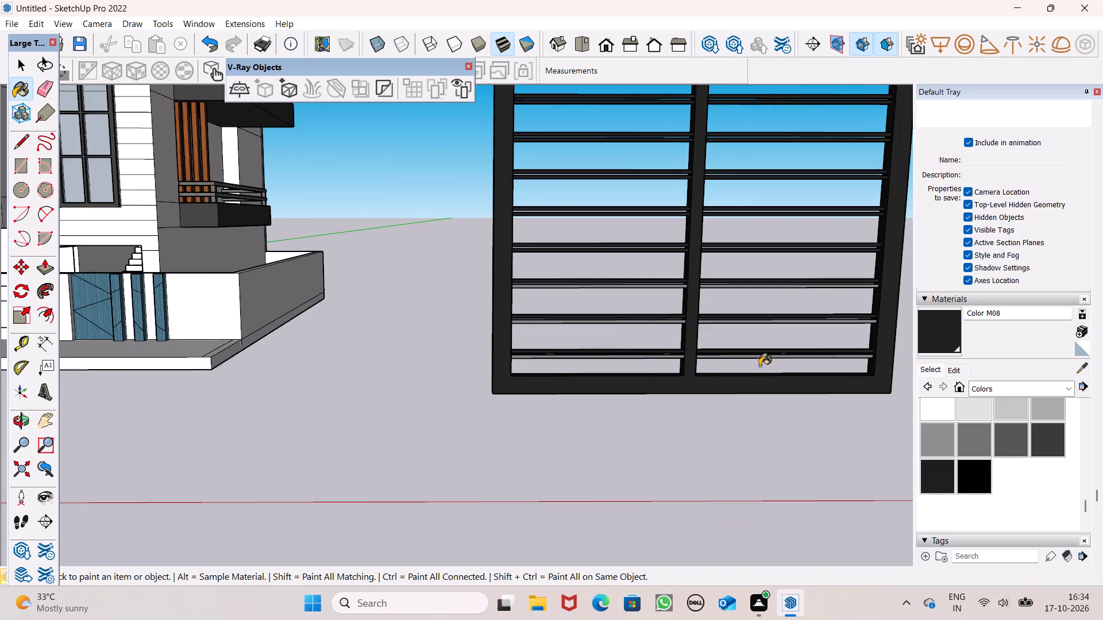
middle_click_drag(762, 369, 703, 379)
scroll(470, 346, "up", 7)
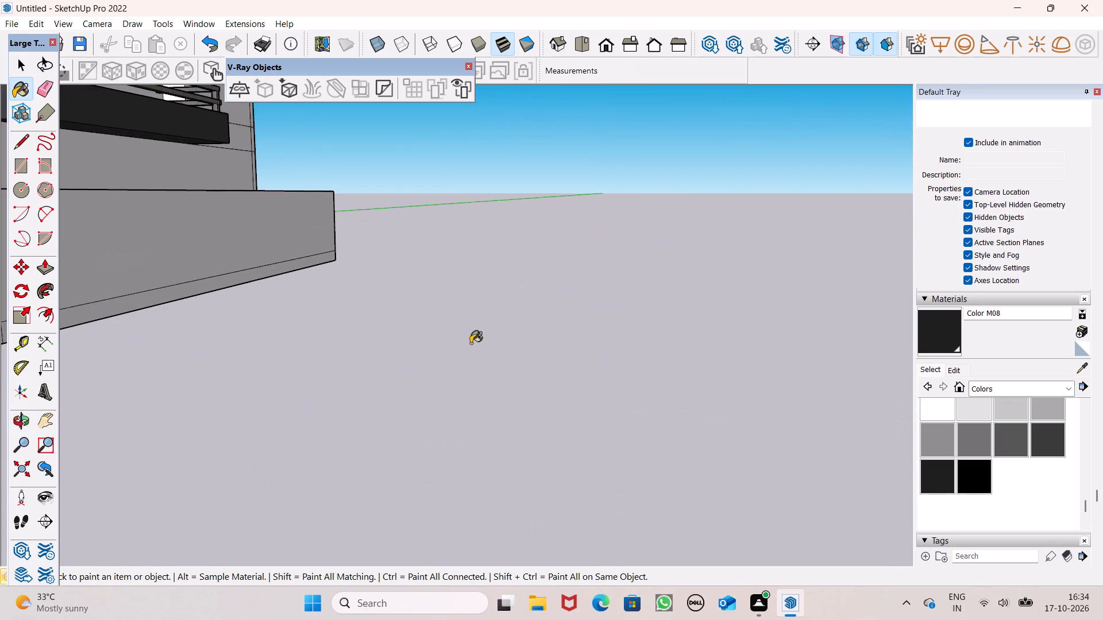
scroll(471, 340, "down", 3)
scroll(565, 363, "down", 7)
scroll(615, 373, "down", 2)
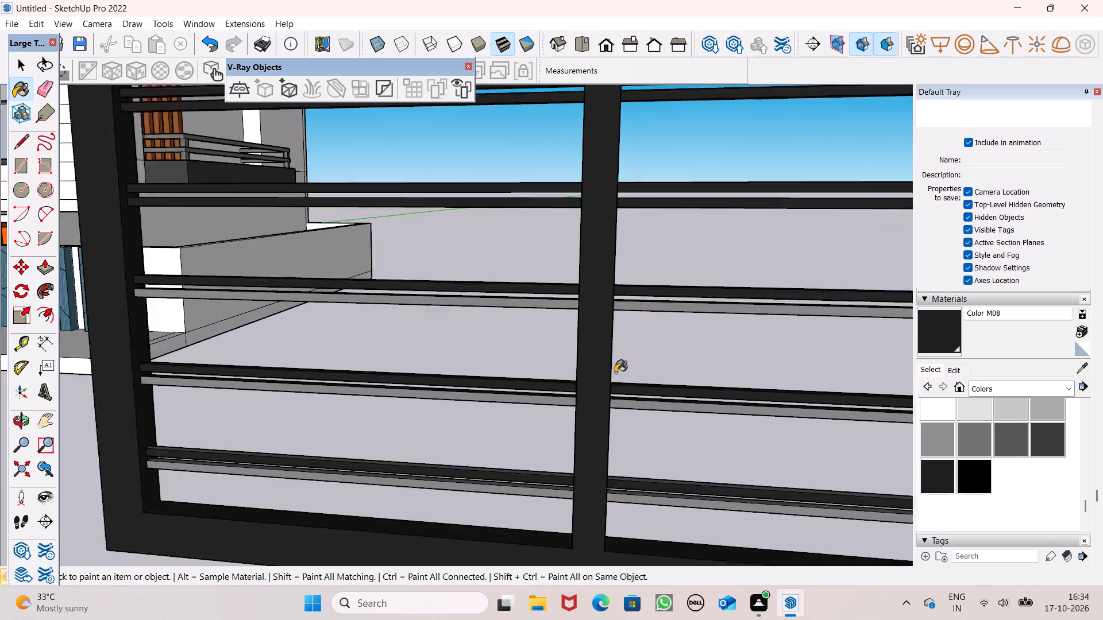
scroll(615, 373, "down", 2)
scroll(578, 252, "up", 3)
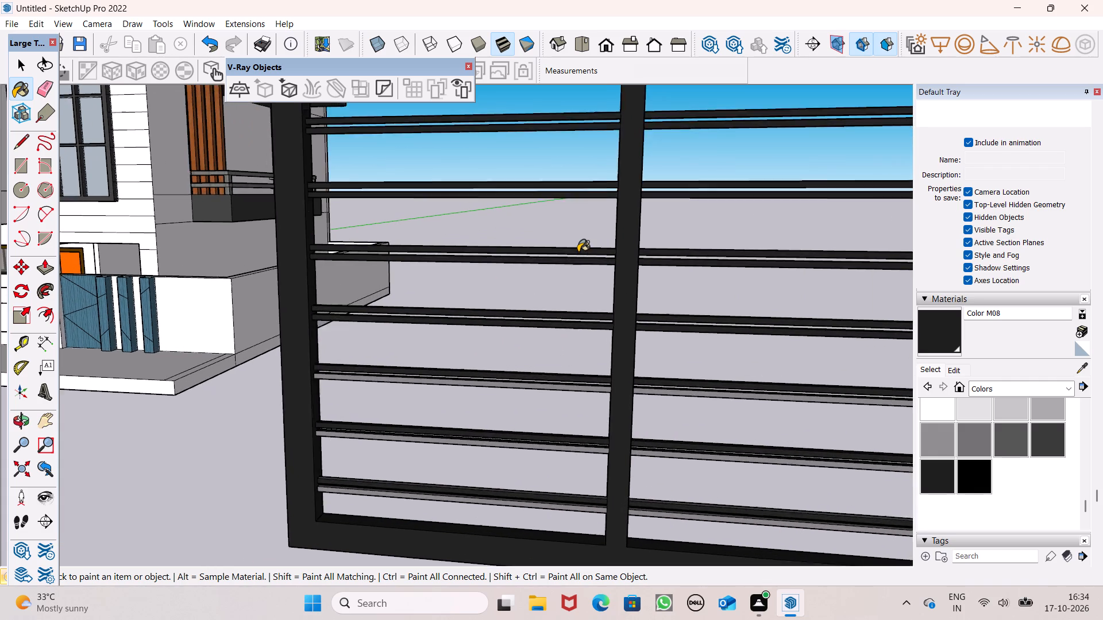
scroll(578, 252, "up", 2)
scroll(578, 253, "down", 1)
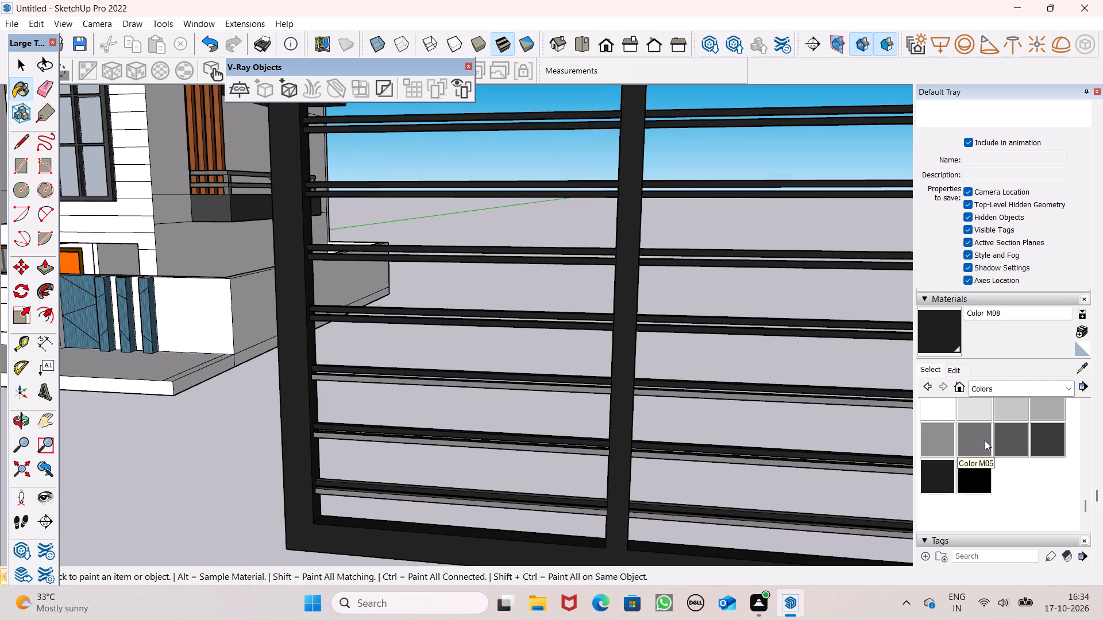
left_click(944, 445)
scroll(590, 338, "up", 5)
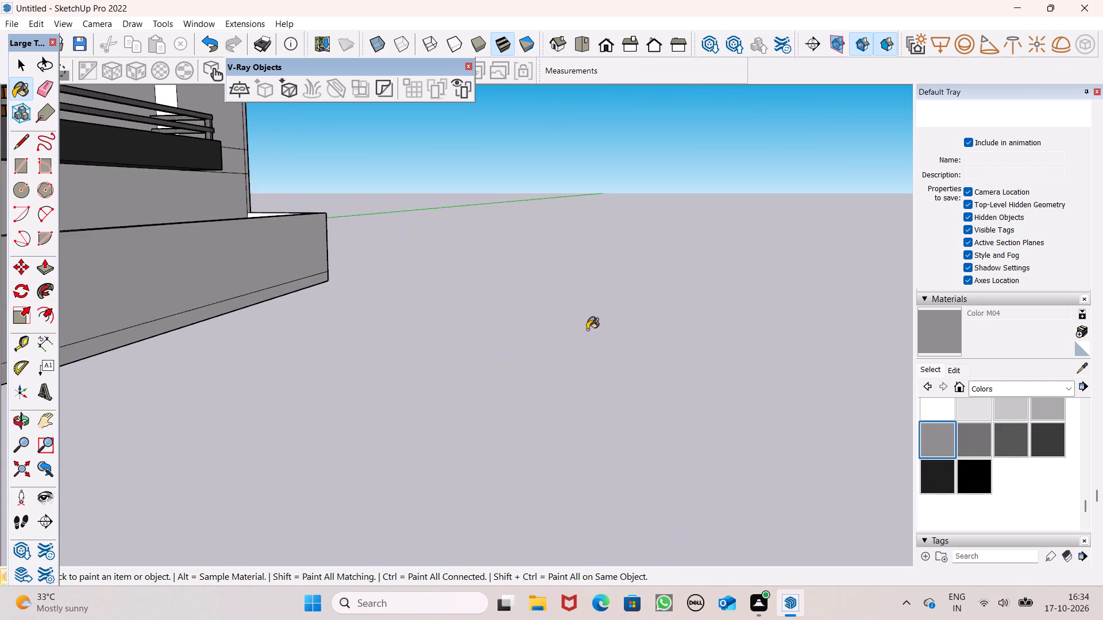
scroll(587, 327, "down", 4)
left_click(587, 305)
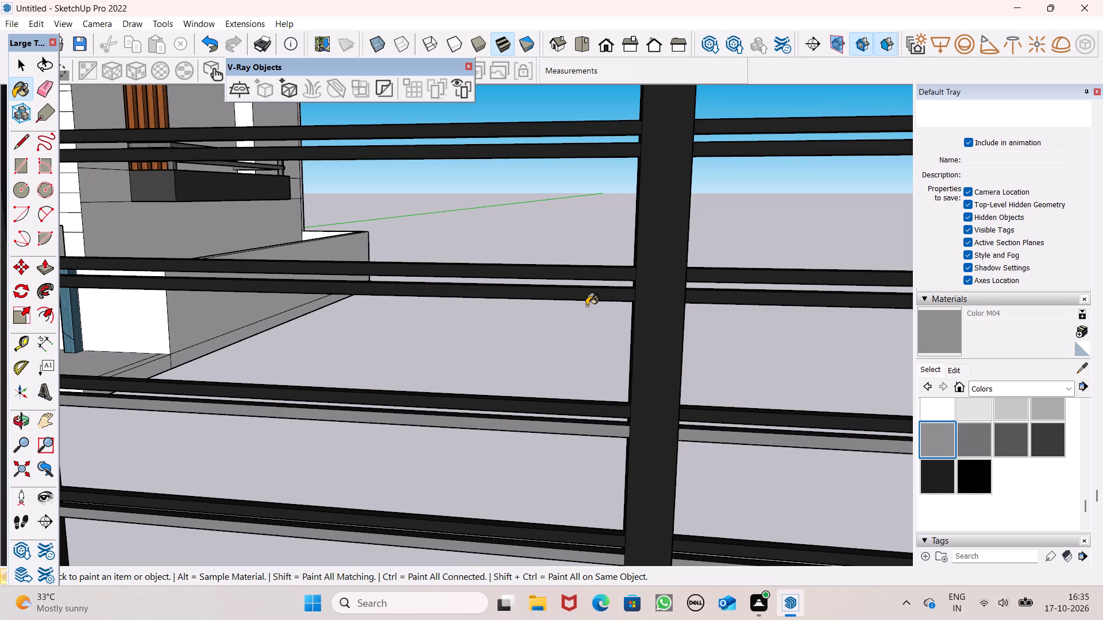
Paint the front faces of the lower bars in the top four pairs with Color M04.
scroll(587, 304, "down", 1)
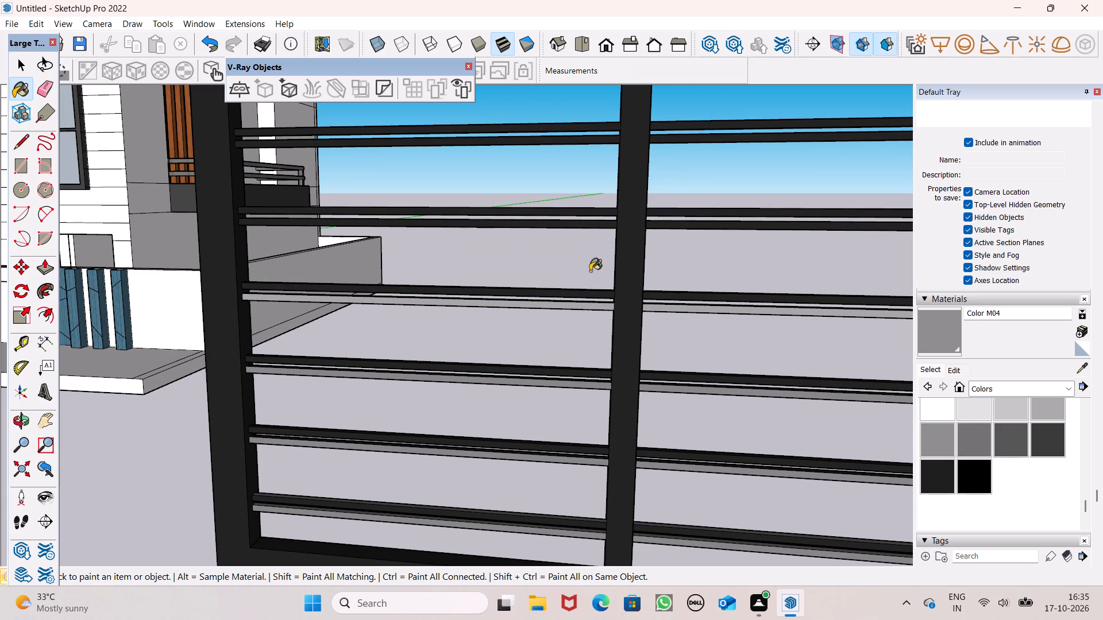
left_click(595, 227)
scroll(584, 215, "up", 6)
left_click(576, 232)
scroll(579, 247, "down", 4)
scroll(563, 147, "up", 2)
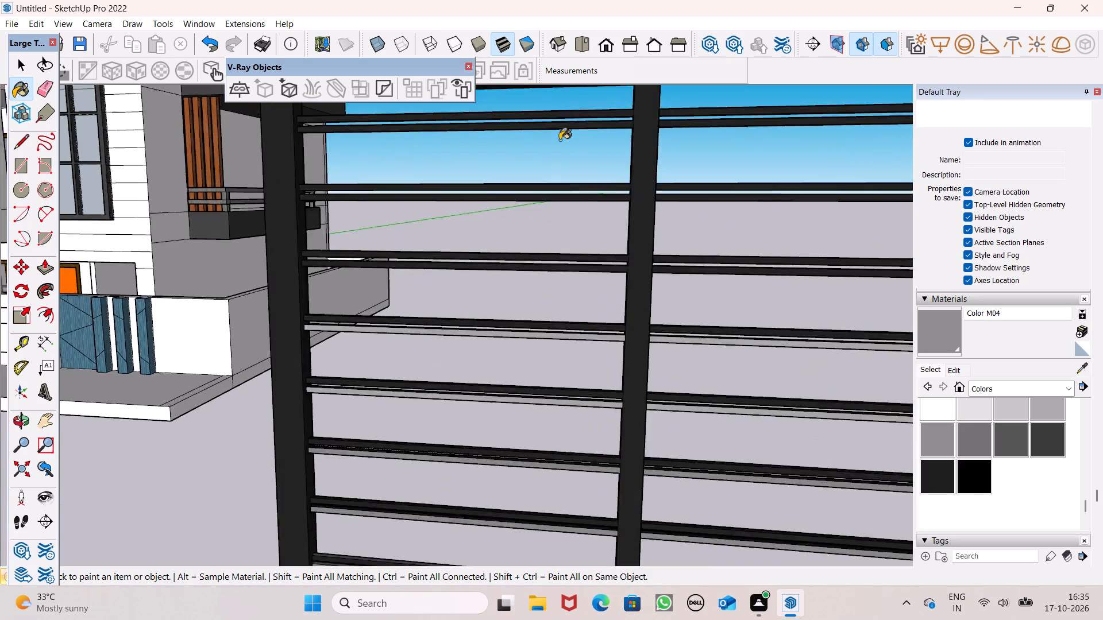
scroll(560, 140, "up", 3)
scroll(557, 146, "down", 2)
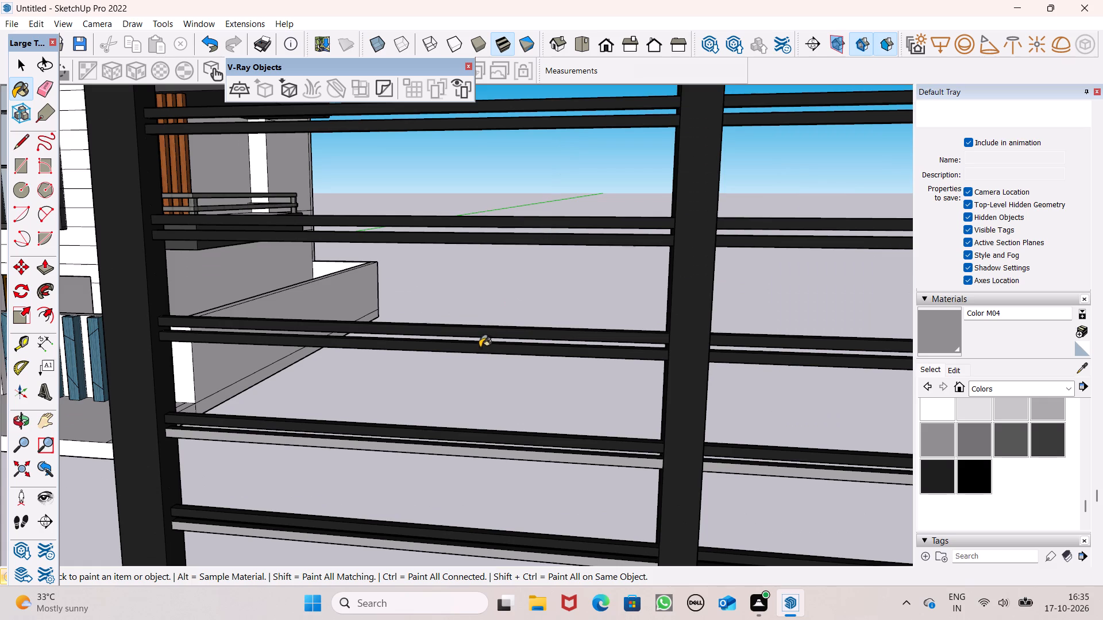
left_click(480, 347)
left_click(523, 237)
left_click(570, 120)
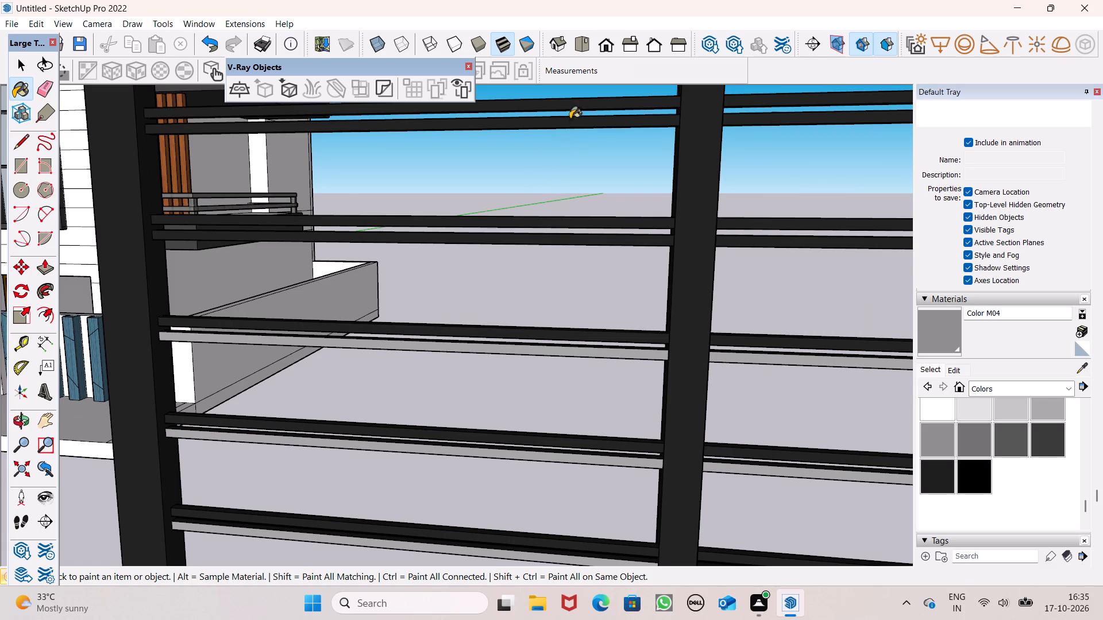
Paint the back faces of the lower bars in the three lowest pairs with Color M04.
scroll(563, 297, "down", 5)
middle_click_drag(693, 508, 211, 502)
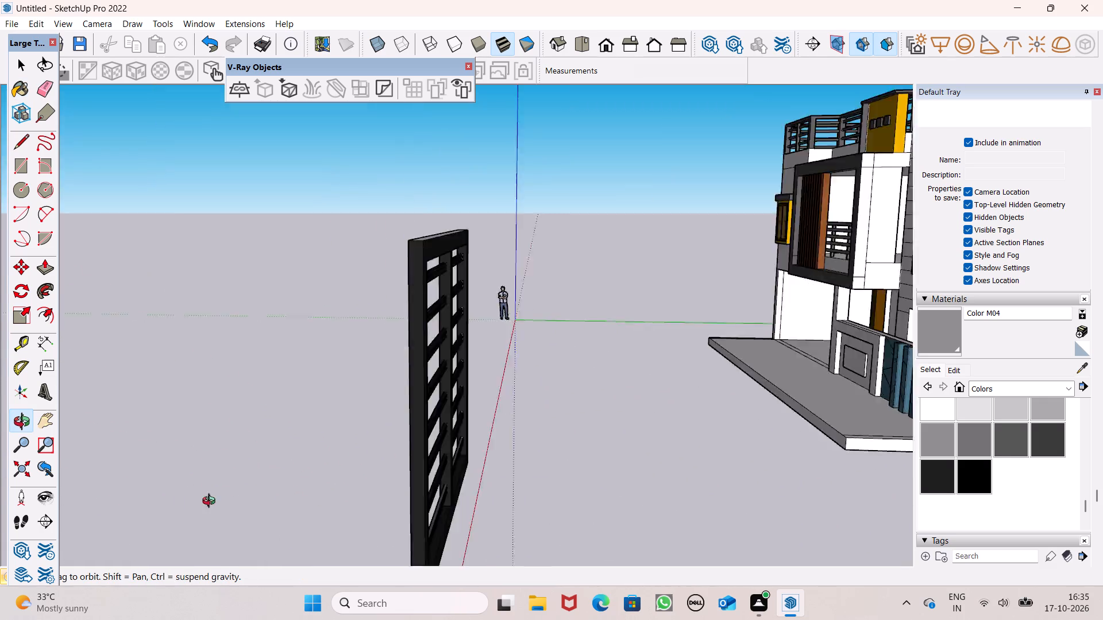
middle_click_drag(211, 502, 15, 464)
scroll(148, 480, "up", 7)
left_click(342, 507)
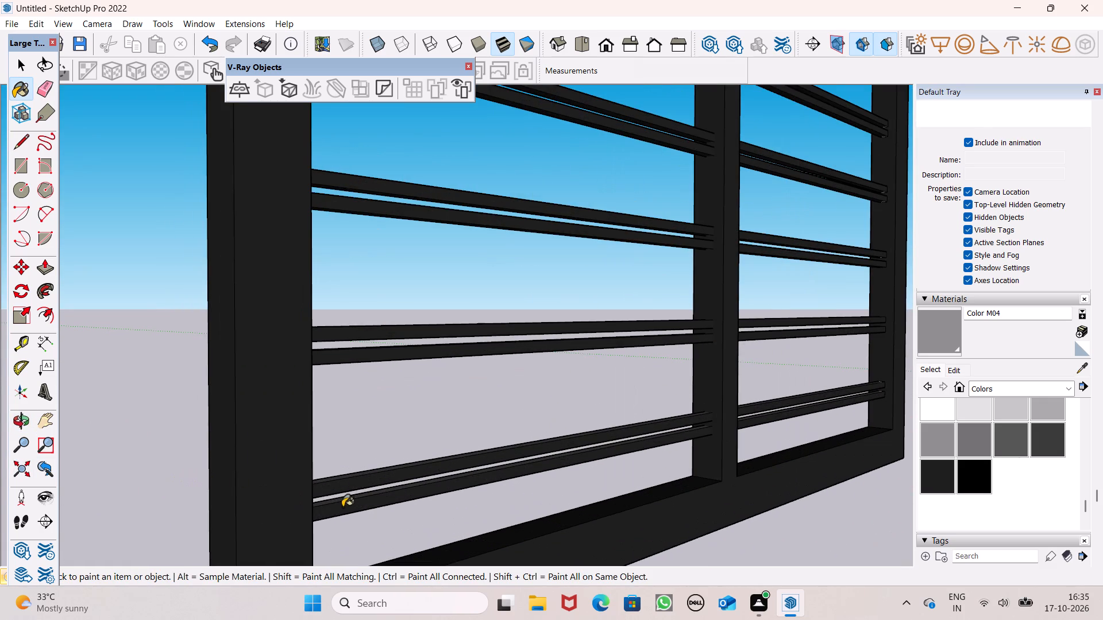
left_click(407, 358)
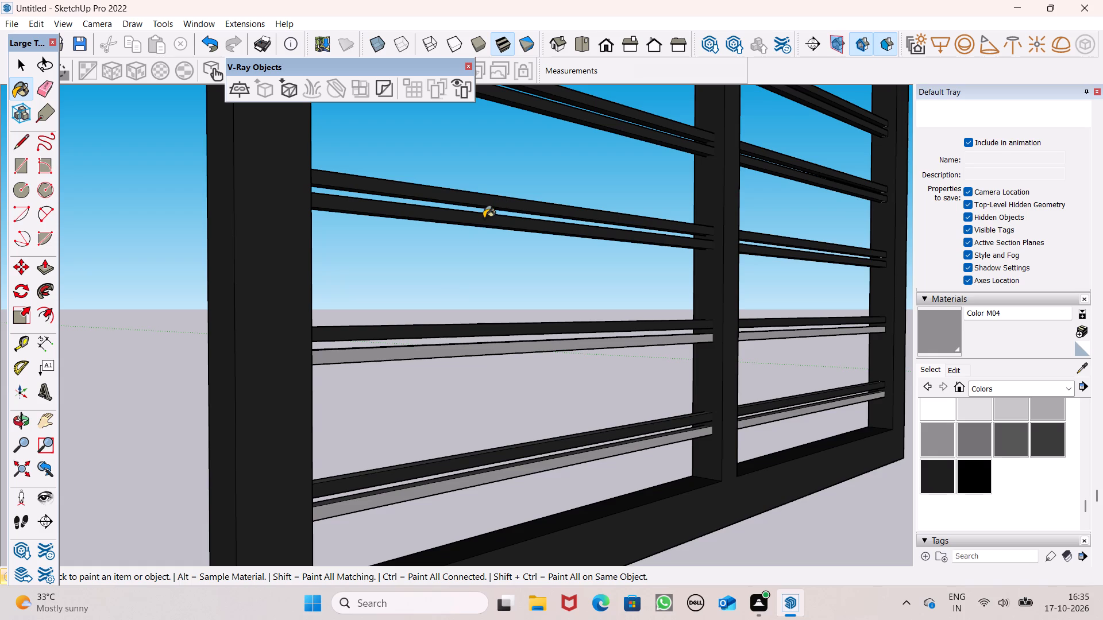
left_click(483, 218)
Paint the back faces of the lower bars in the upper pairs of the barred frame with Color M04.
scroll(492, 320, "down", 4)
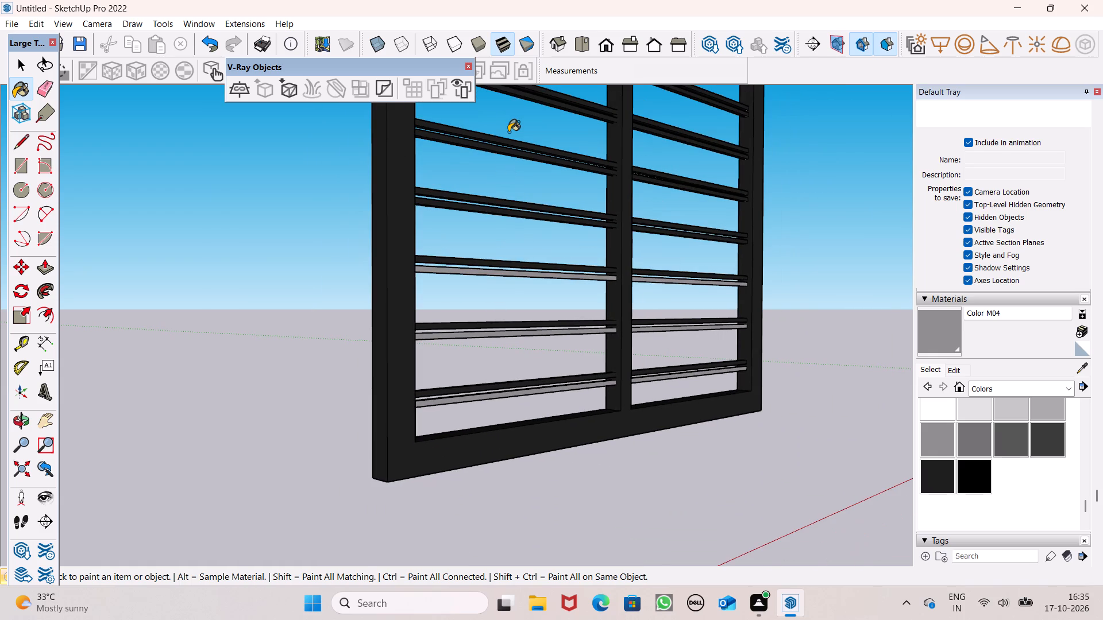
scroll(508, 131, "up", 4)
scroll(509, 130, "down", 2)
left_click(495, 183)
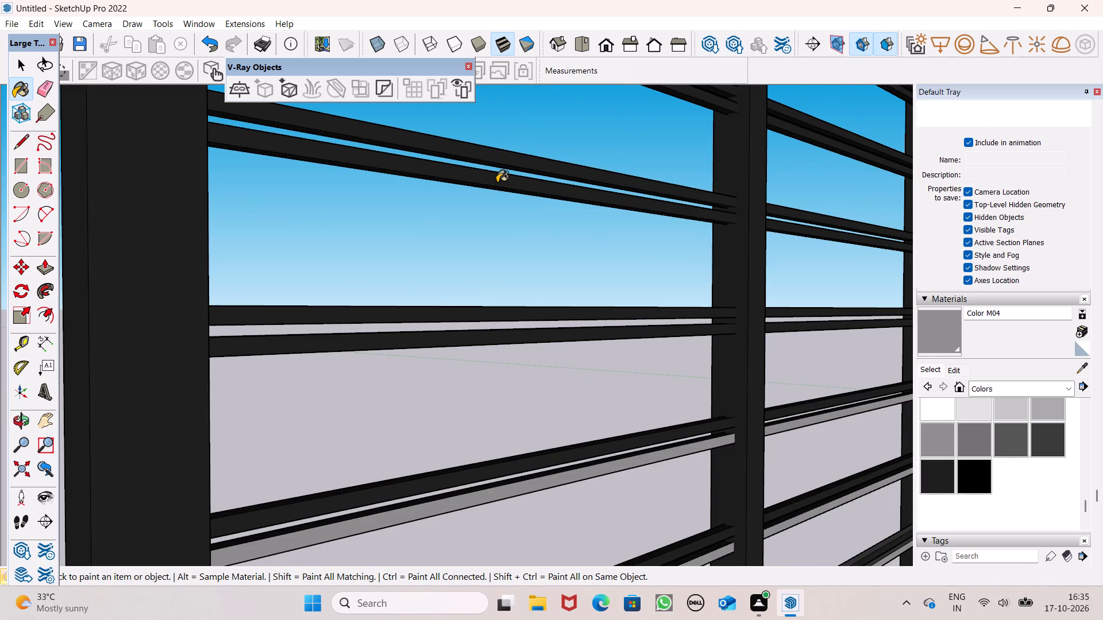
left_click(505, 336)
scroll(508, 342, "down", 7)
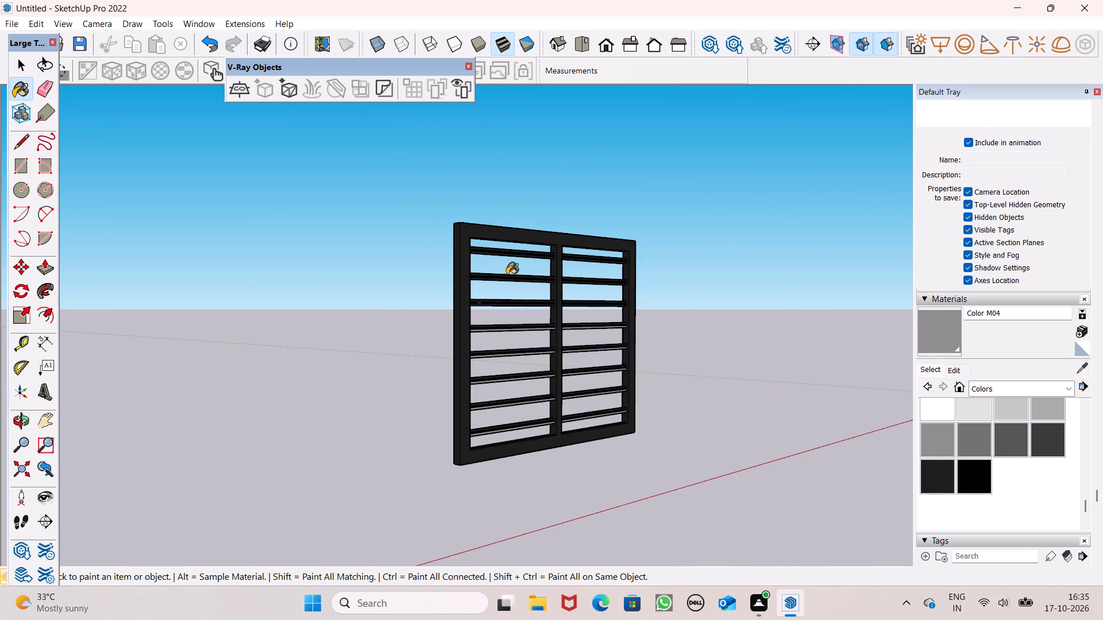
scroll(508, 247, "up", 7)
scroll(508, 273, "down", 3)
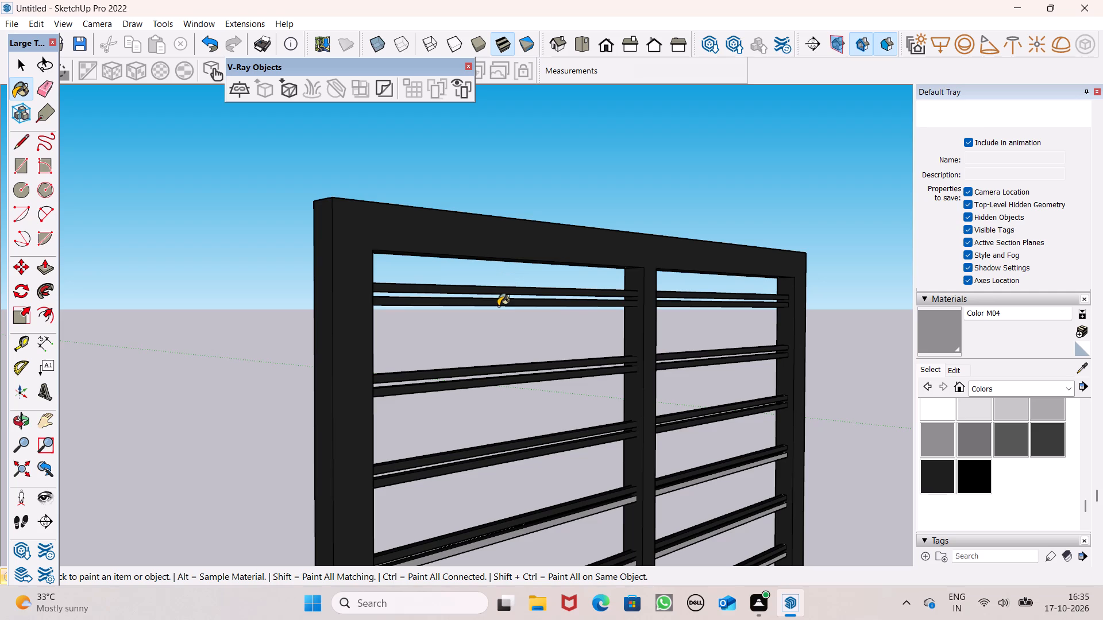
left_click(498, 306)
scroll(502, 303, "up", 6)
left_click(503, 300)
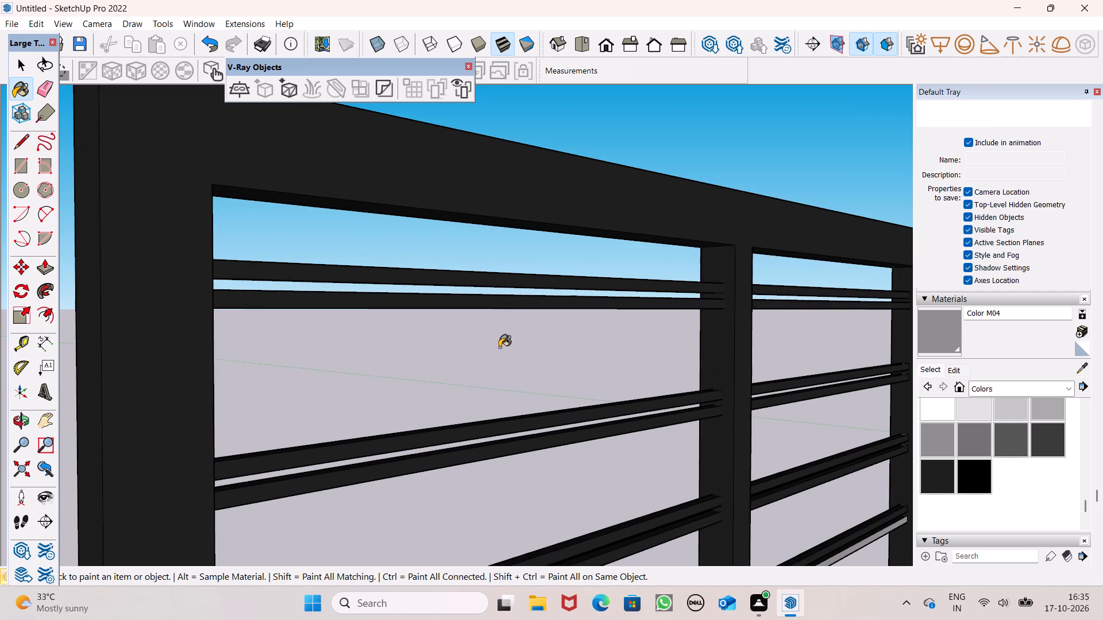
left_click(524, 444)
scroll(523, 347, "down", 4)
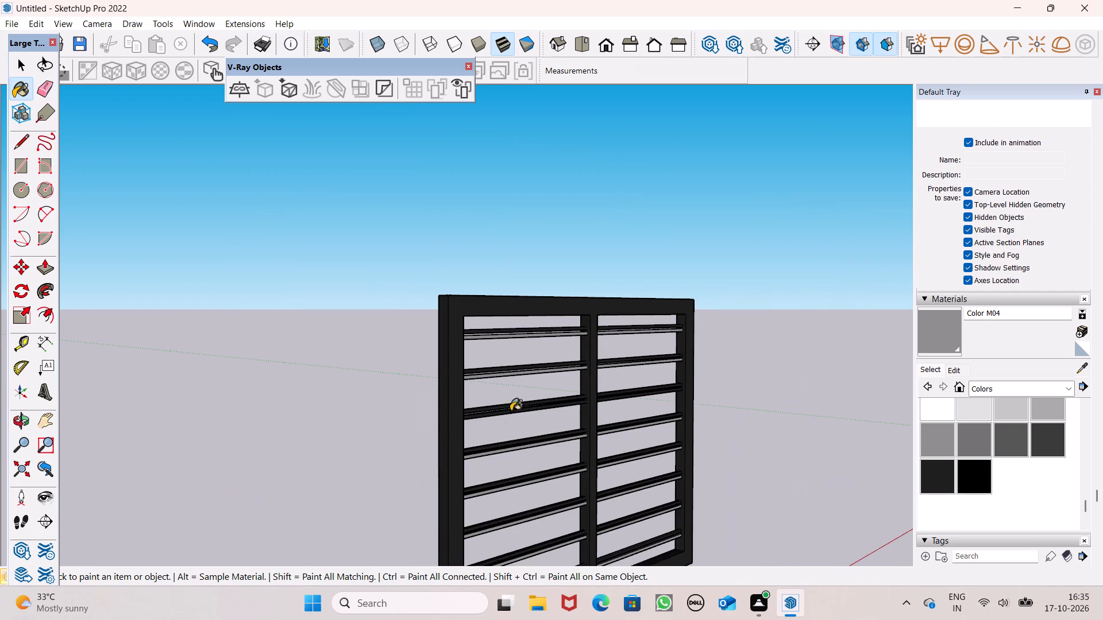
Paint the remaining dark lower bar in the third pair from the top with Color M04 on its back face.
key("space")
middle_click_drag(561, 437, 442, 443)
scroll(452, 429, "up", 7)
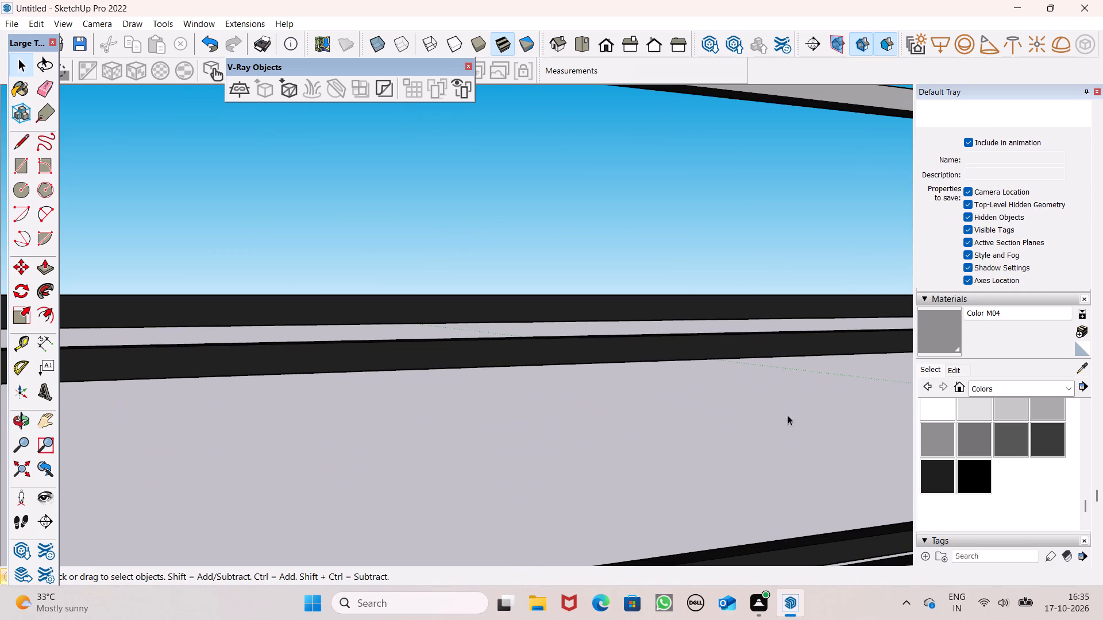
left_click_drag(940, 339, 924, 339)
left_click(827, 342)
scroll(750, 409, "down", 5)
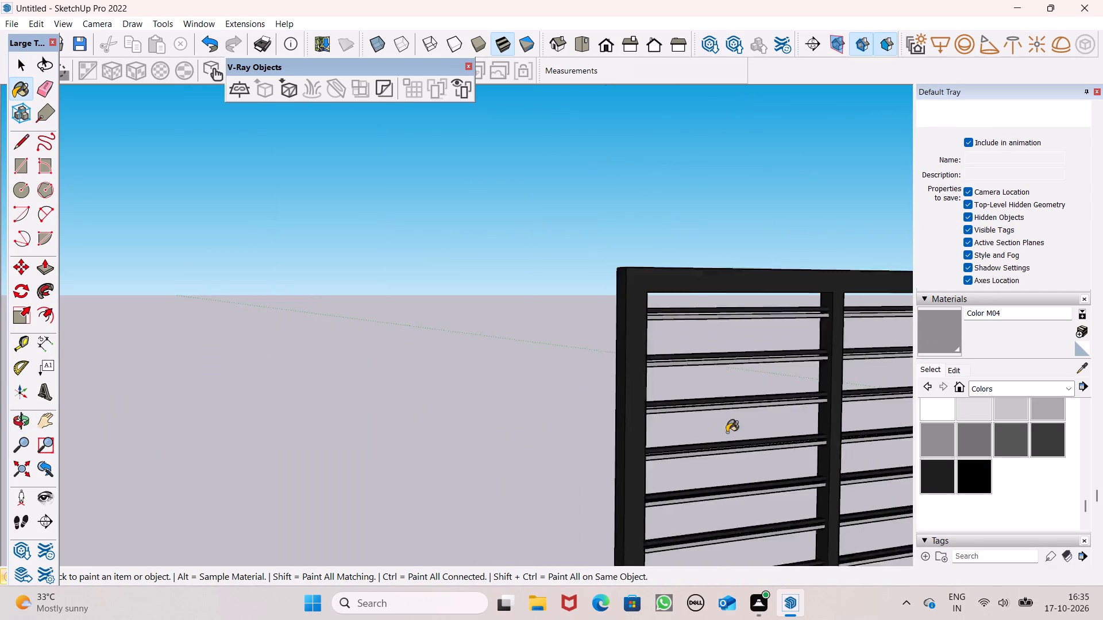
Paint the top face of the barred frame's outer border with Color M08.
scroll(727, 432, "down", 1)
scroll(671, 427, "down", 3)
middle_click_drag(642, 440, 975, 482)
middle_click_drag(271, 540, 669, 528)
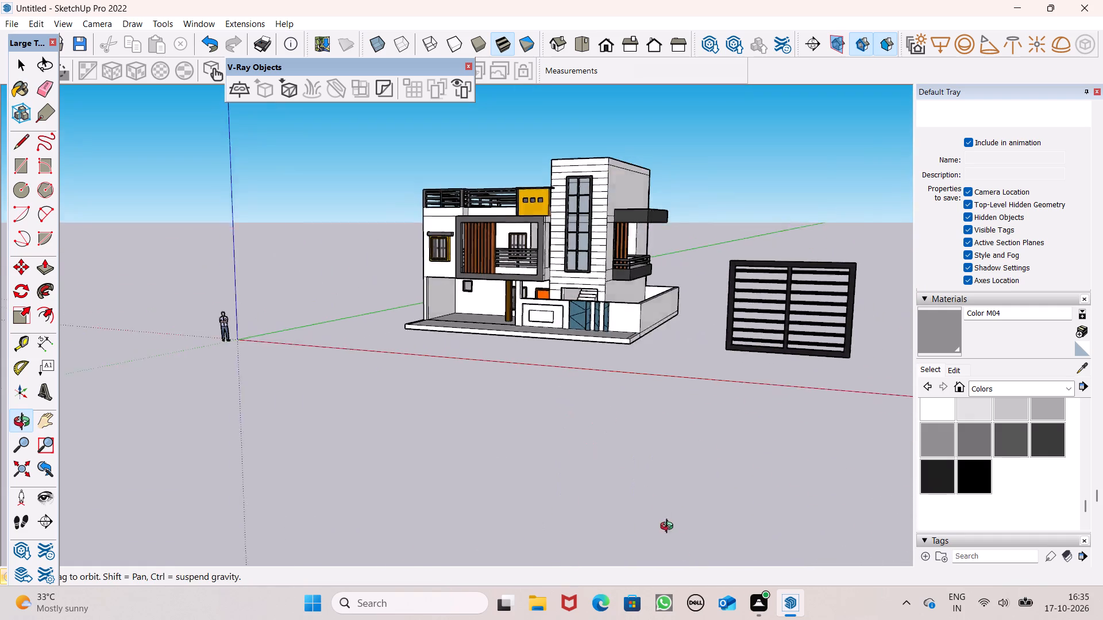
middle_click_drag(669, 528, 674, 513)
scroll(550, 451, "down", 2)
middle_click_drag(593, 464, 523, 610)
scroll(720, 544, "up", 6)
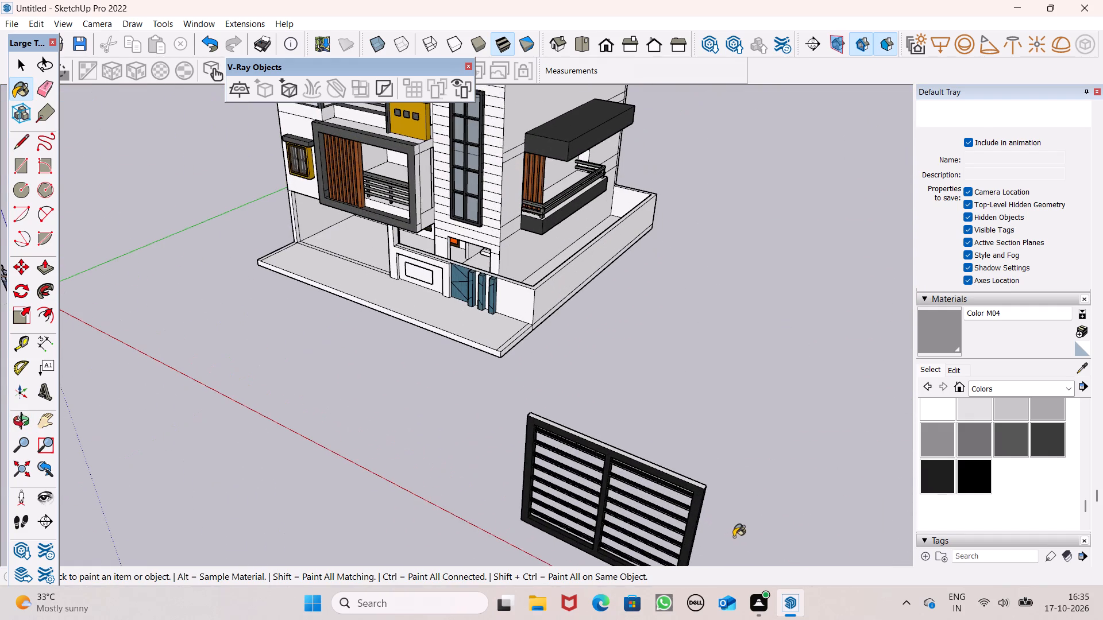
left_click(938, 496)
scroll(705, 469, "up", 7)
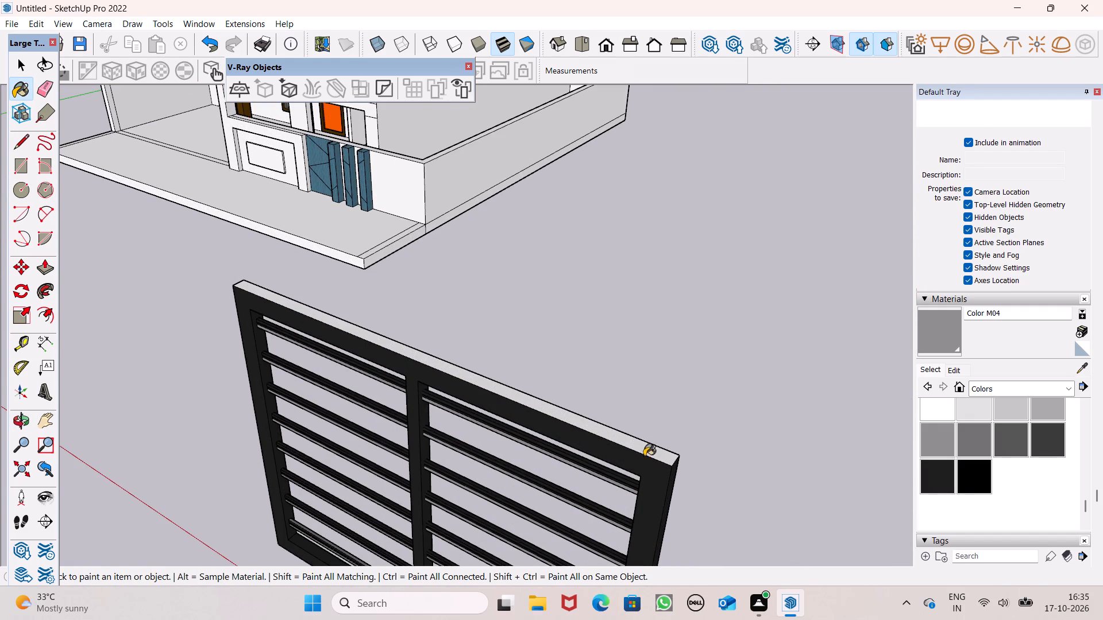
left_click(644, 452)
scroll(687, 429, "down", 5)
left_click(932, 470)
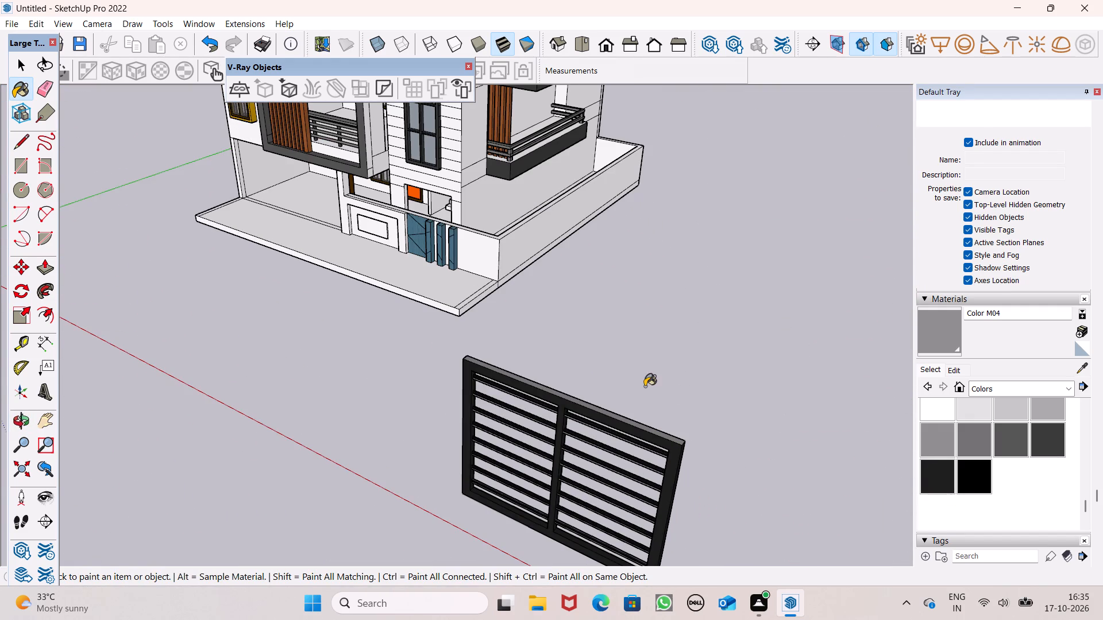
scroll(640, 397, "up", 6)
left_click(597, 459)
scroll(597, 406, "down", 6)
Paint the unpainted narrow outer side face of the barred frame with Color M08.
middle_click_drag(483, 526, 476, 444)
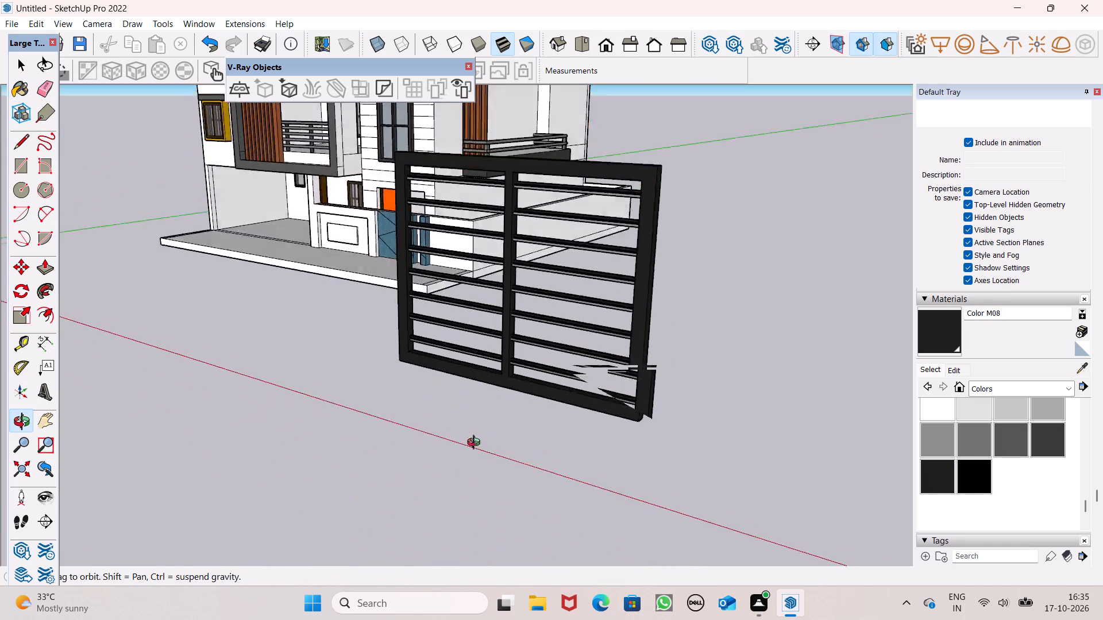
middle_click_drag(476, 444, 833, 491)
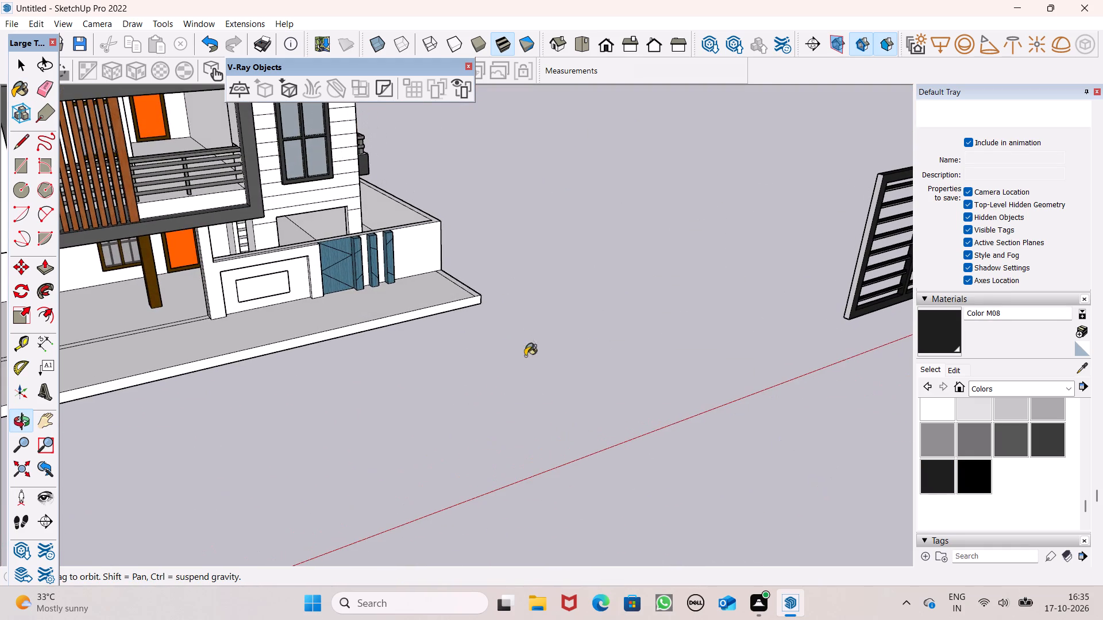
scroll(436, 401, "down", 6)
scroll(631, 315, "up", 6)
scroll(704, 346, "up", 7)
scroll(661, 379, "up", 4)
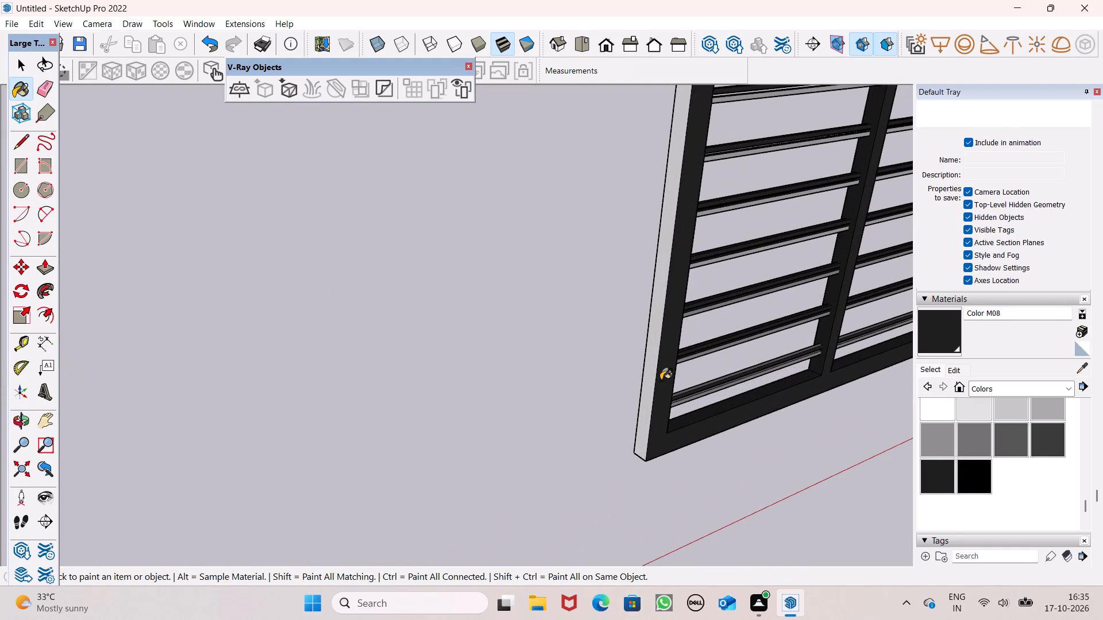
left_click(658, 381)
left_click(649, 376)
scroll(650, 379, "up", 1)
scroll(672, 428, "down", 4)
middle_click_drag(762, 445, 734, 194)
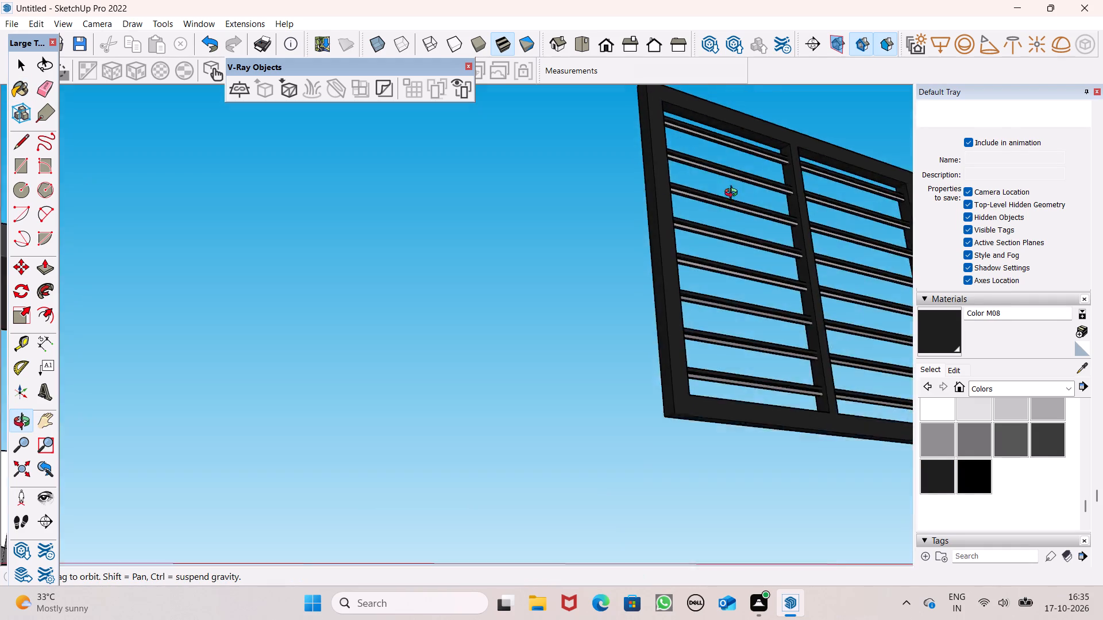
middle_click_drag(734, 194, 670, 497)
Select all connected geometry of the barred frame and make it a group.
key("space")
scroll(562, 485, "down", 6)
scroll(508, 433, "down", 3)
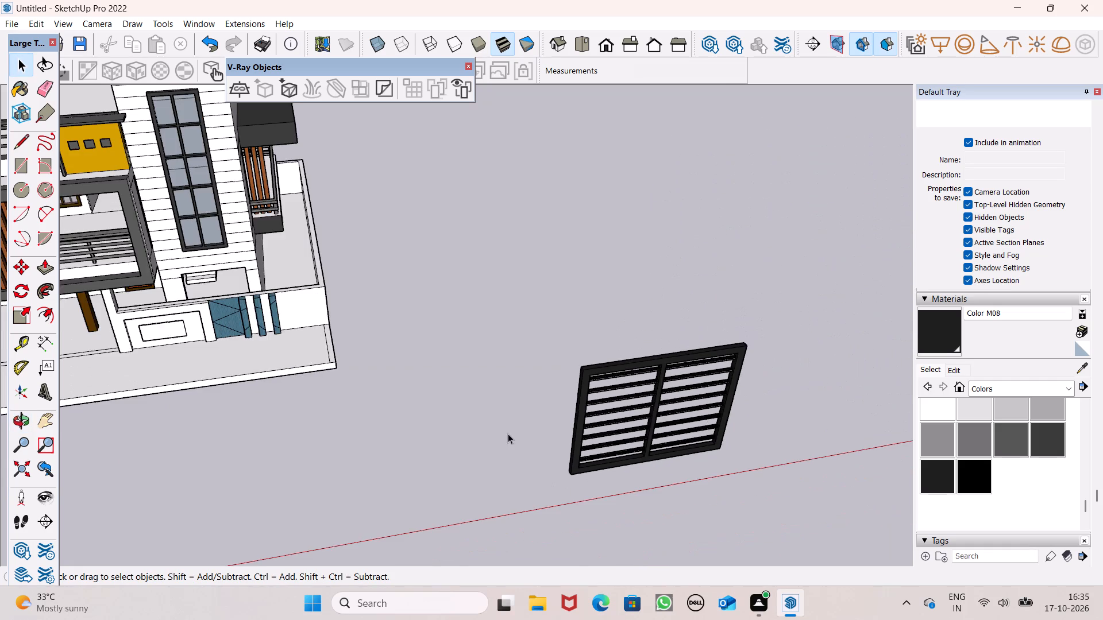
scroll(508, 433, "down", 1)
scroll(754, 420, "up", 7)
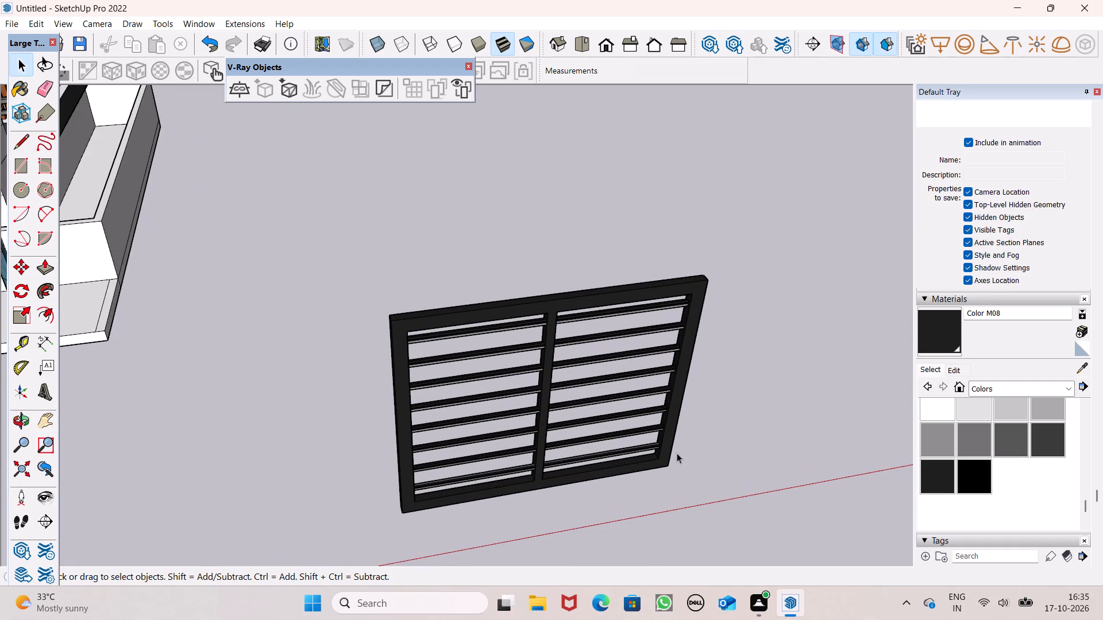
scroll(646, 451, "up", 3)
triple_click(642, 462)
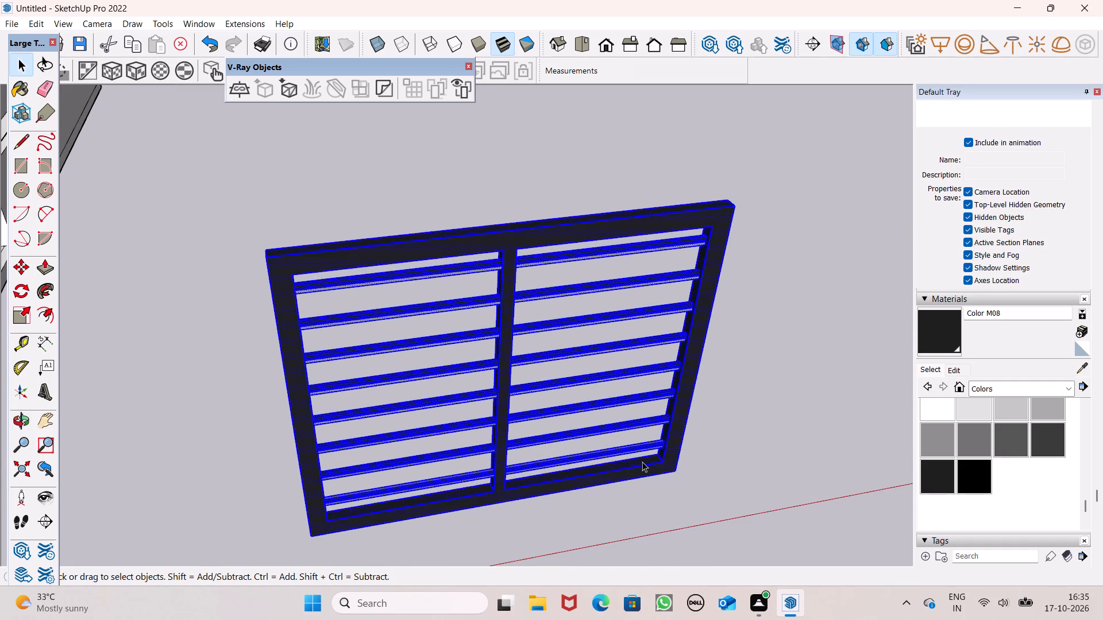
left_click(642, 462)
left_click(642, 462)
right_click(641, 459)
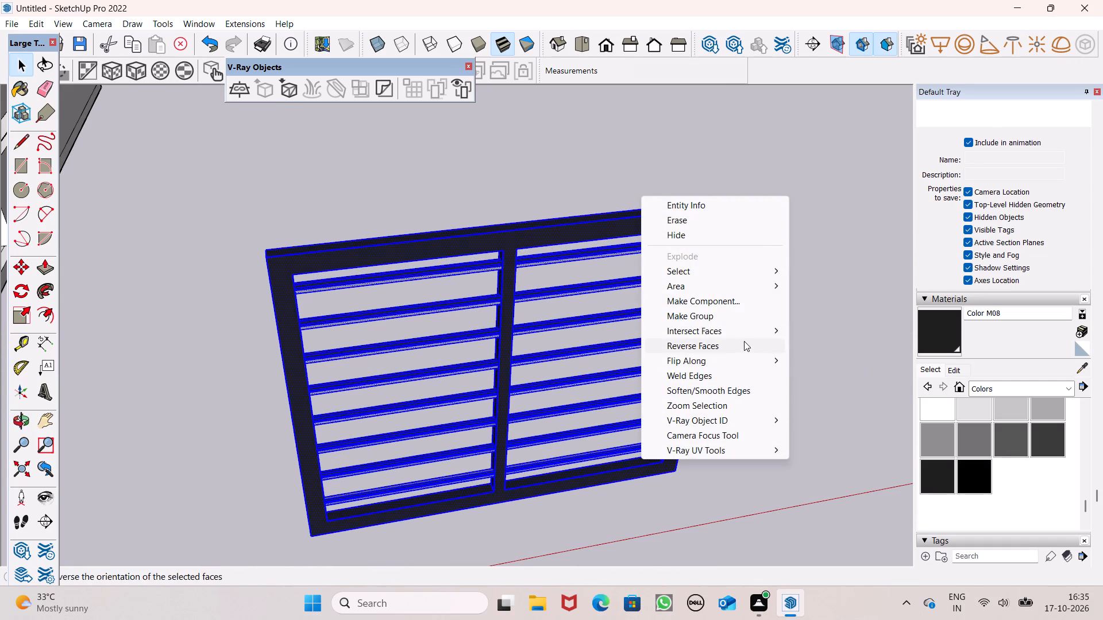
left_click(744, 325)
left_click(746, 317)
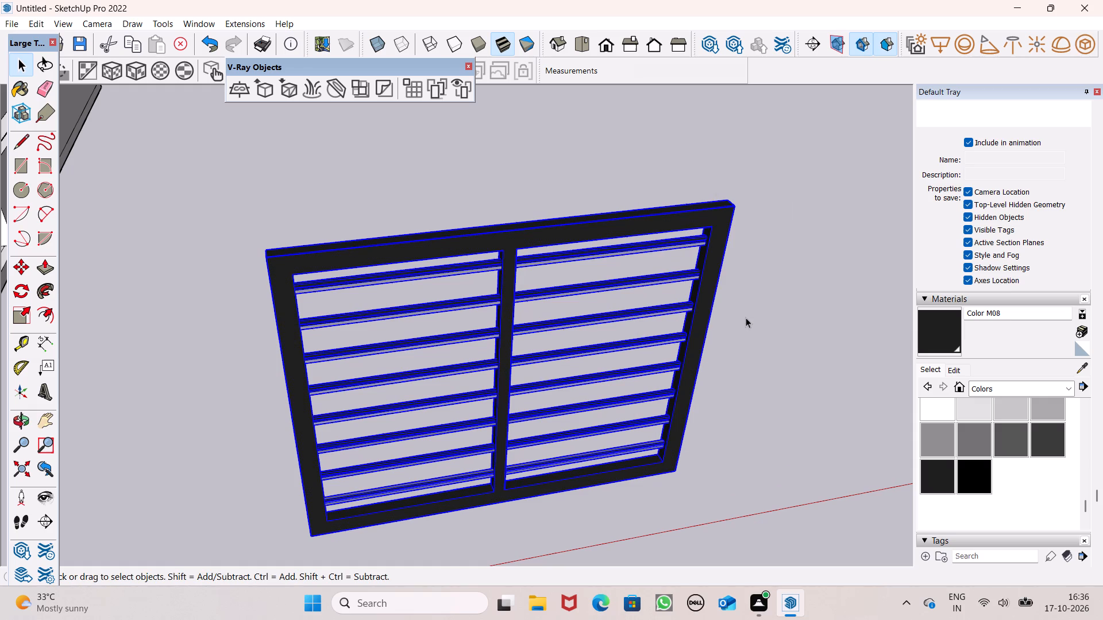
Move the grouped barred frame about 64 feet so it stands in front of the house's open ground-floor porch.
scroll(765, 299, "down", 4)
middle_click_drag(715, 362, 677, 310)
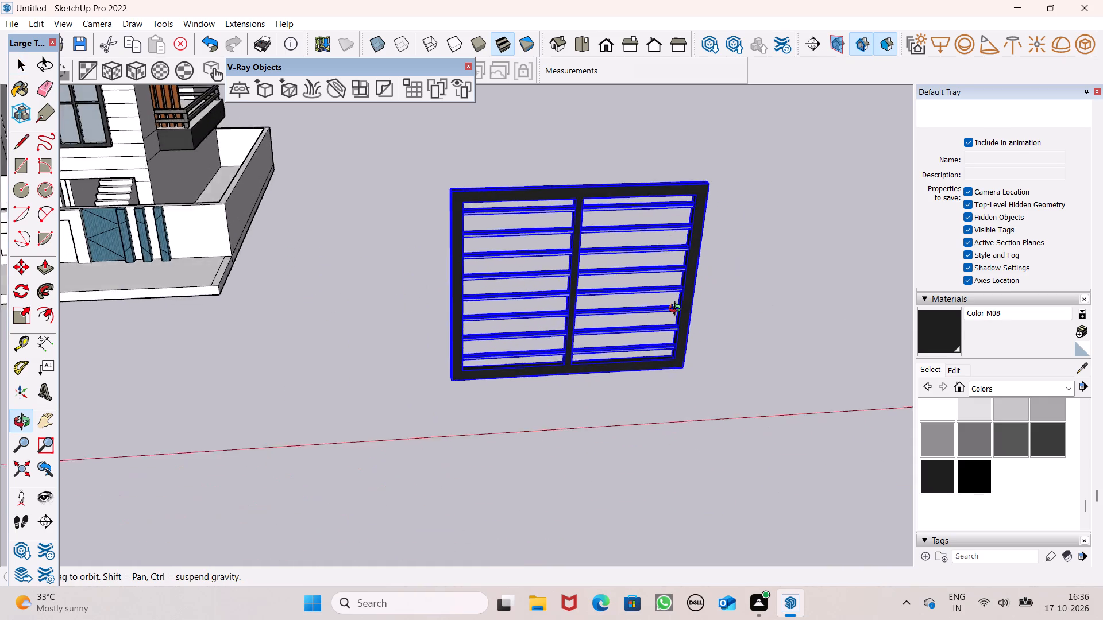
middle_click_drag(677, 310, 642, 273)
scroll(499, 271, "down", 5)
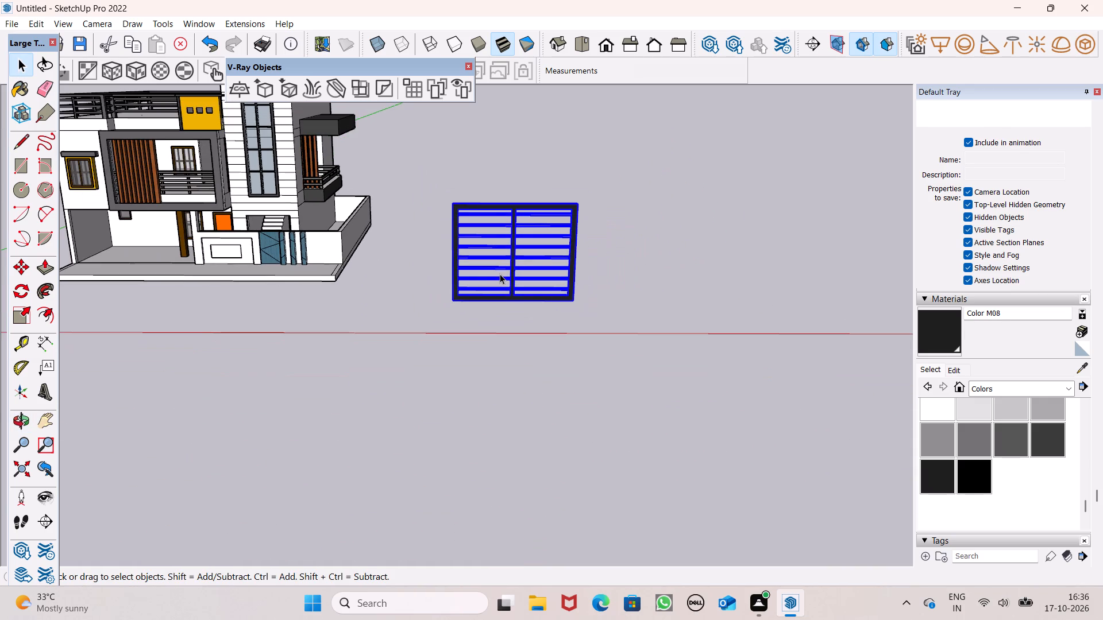
key("m")
key("Return")
scroll(536, 292, "down", 4)
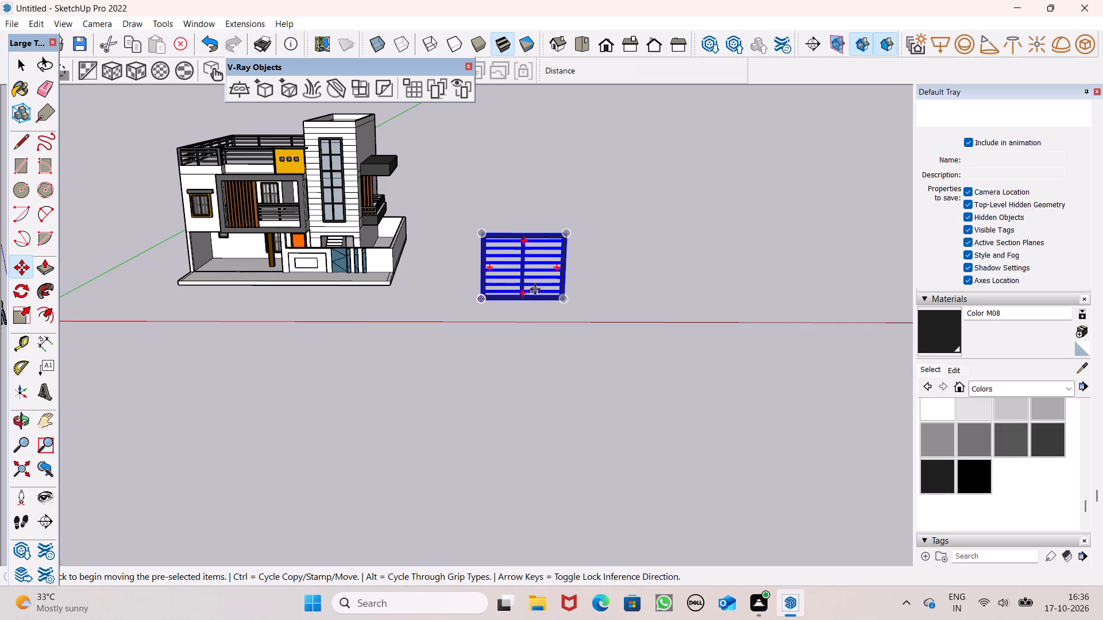
scroll(535, 290, "up", 3)
left_click_drag(569, 296, 217, 245)
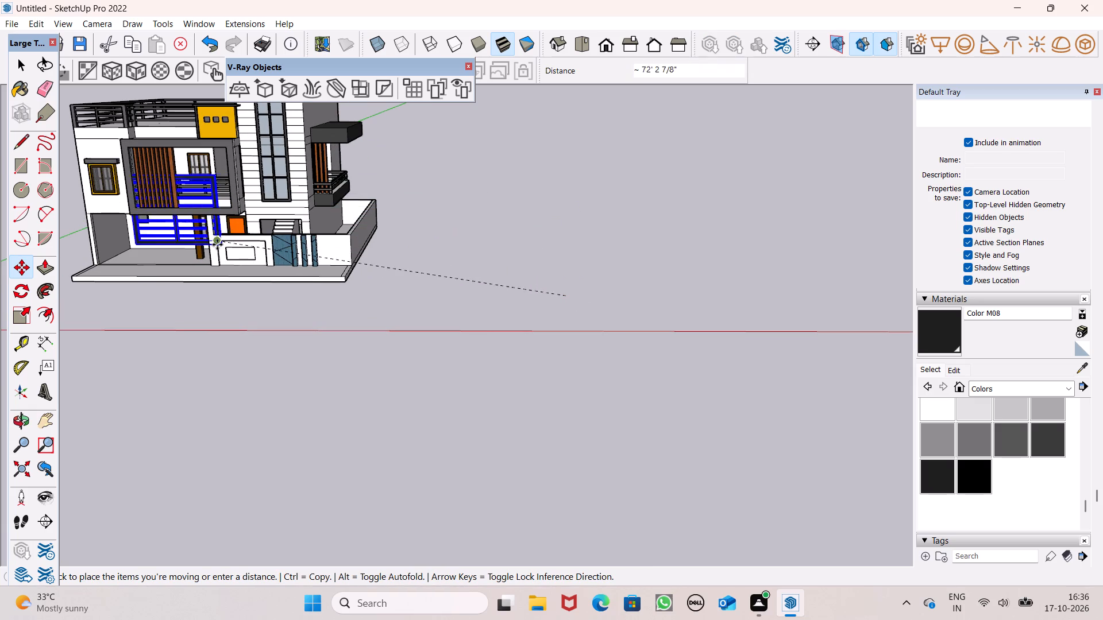
left_click_drag(217, 245, 206, 259)
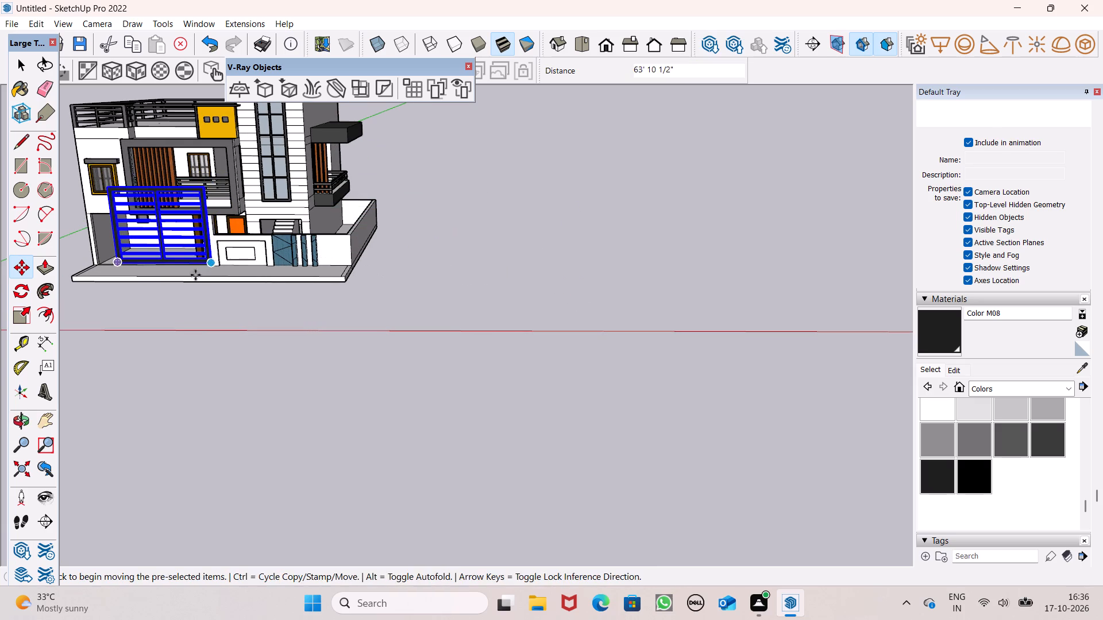
Move the barred frame back onto the line along the front edge of the porch floor.
middle_click_drag(194, 283, 593, 281)
scroll(406, 348, "up", 7)
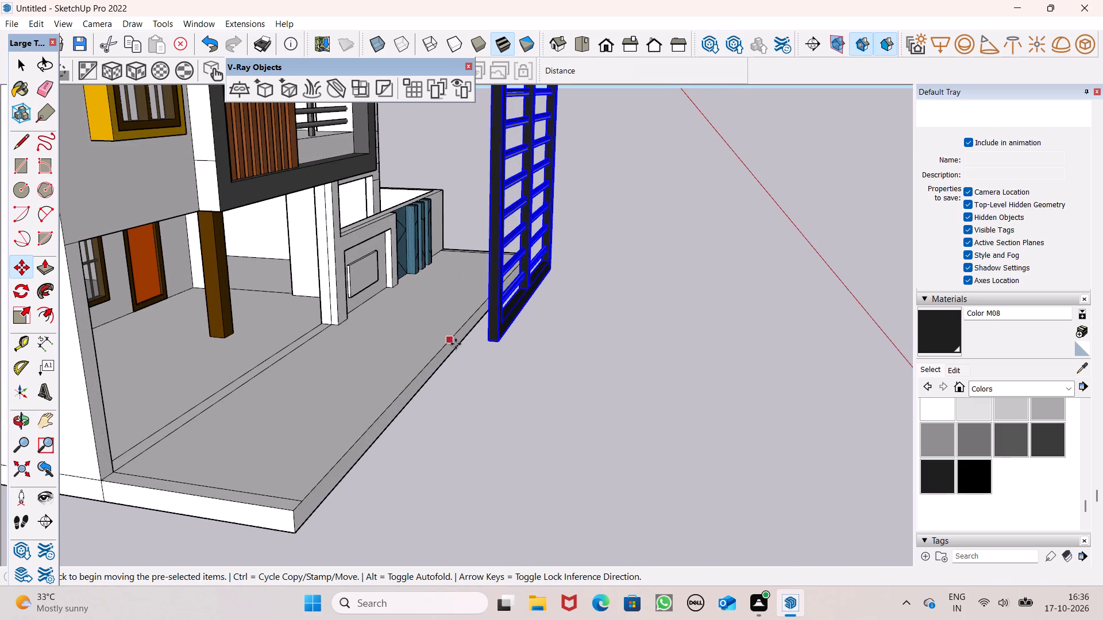
left_click_drag(494, 341, 256, 371)
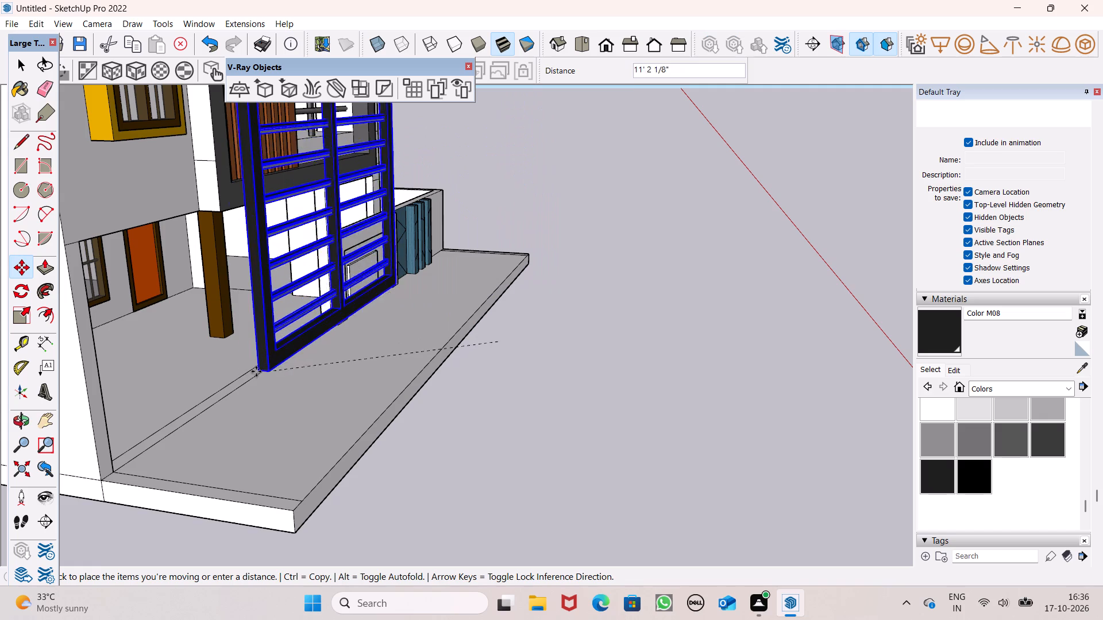
left_click_drag(256, 371, 238, 378)
Move the barred frame along the porch front so its bottom corner meets the white compound-wall pillar.
middle_click_drag(437, 346, 7, 436)
scroll(90, 386, "up", 1)
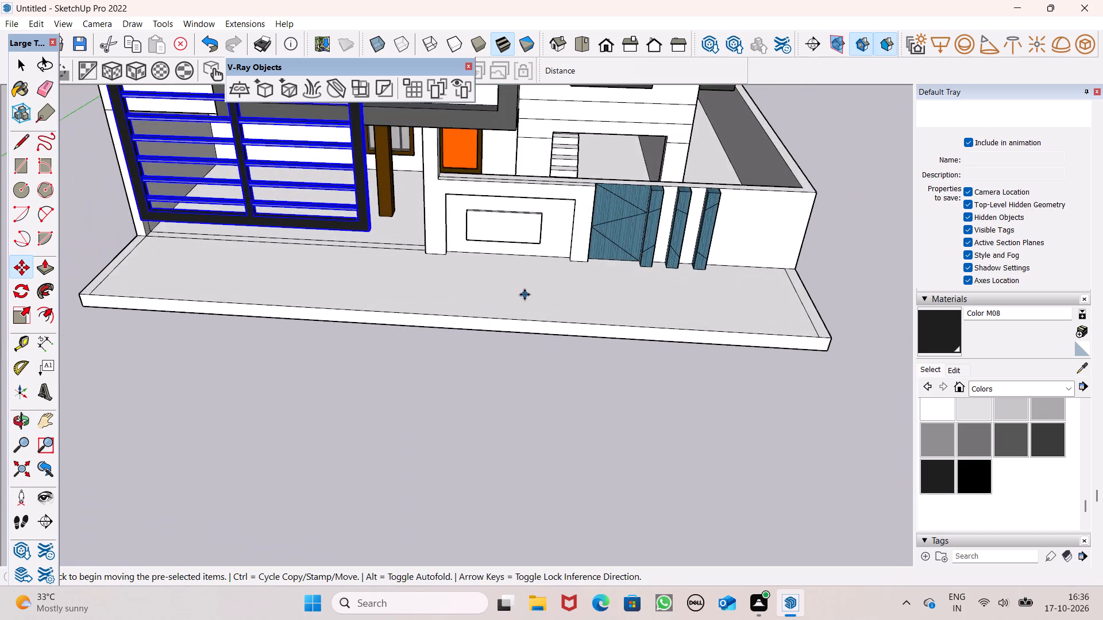
scroll(524, 294, "down", 3)
middle_click_drag(525, 301, 327, 284)
scroll(332, 288, "up", 1)
scroll(440, 234, "up", 6)
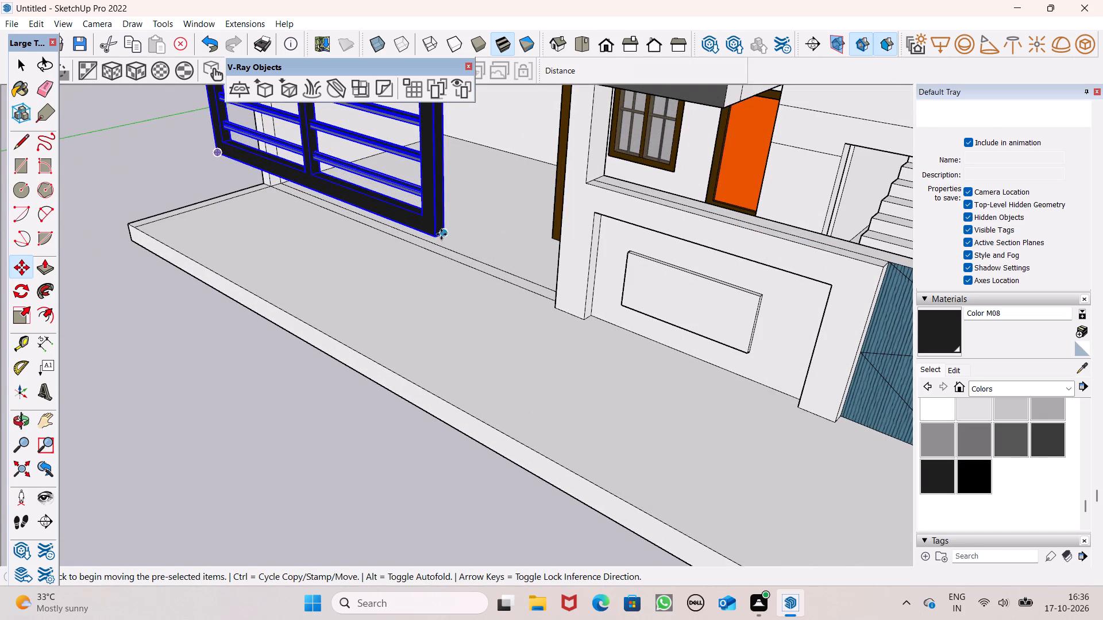
left_click_drag(434, 233, 558, 311)
scroll(553, 338, "up", 1)
scroll(554, 343, "down", 5)
Scale the barred frame down uniformly to about half its size, anchored at its bottom corner by the wall pillar, and deselect it.
middle_click_drag(560, 375, 719, 401)
scroll(691, 301, "down", 4)
middle_click_drag(619, 332, 716, 299)
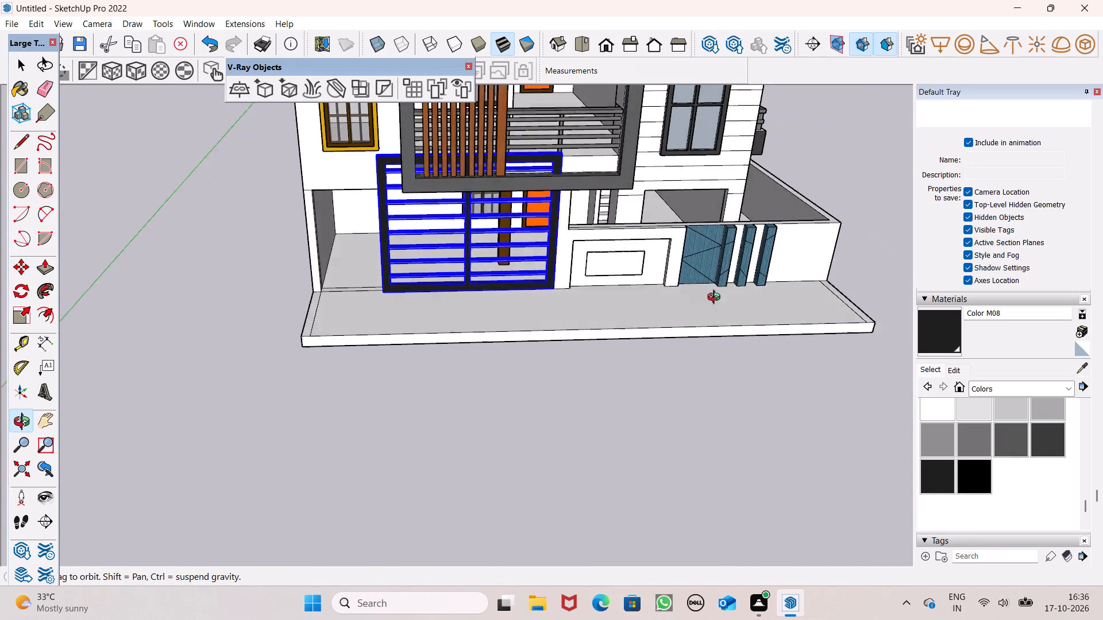
middle_click_drag(716, 299, 766, 289)
left_click(24, 321)
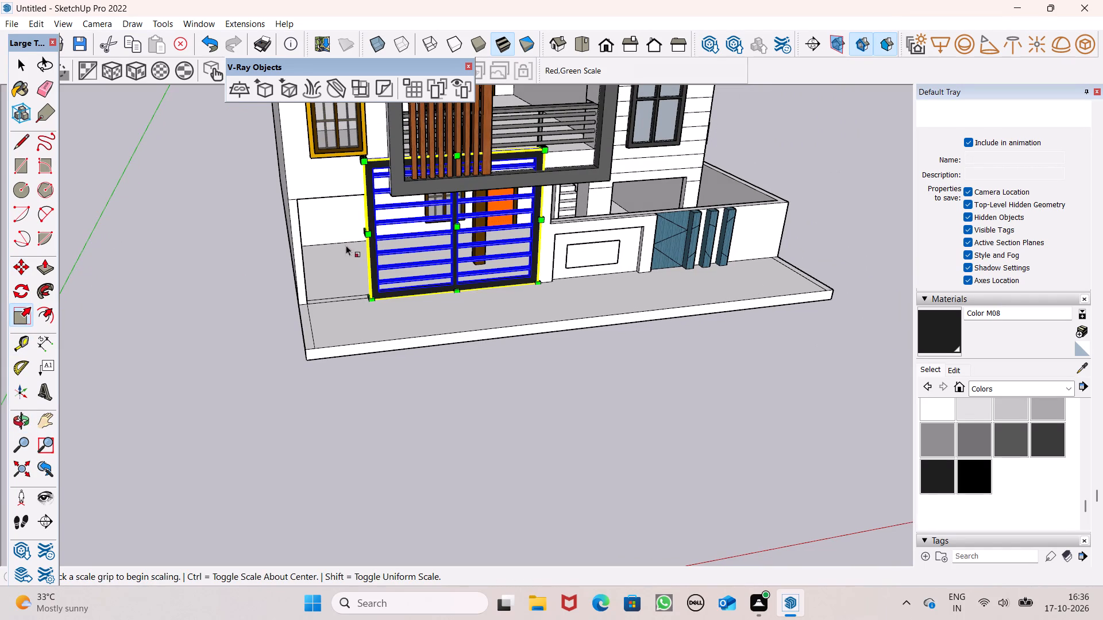
left_click_drag(360, 158, 414, 255)
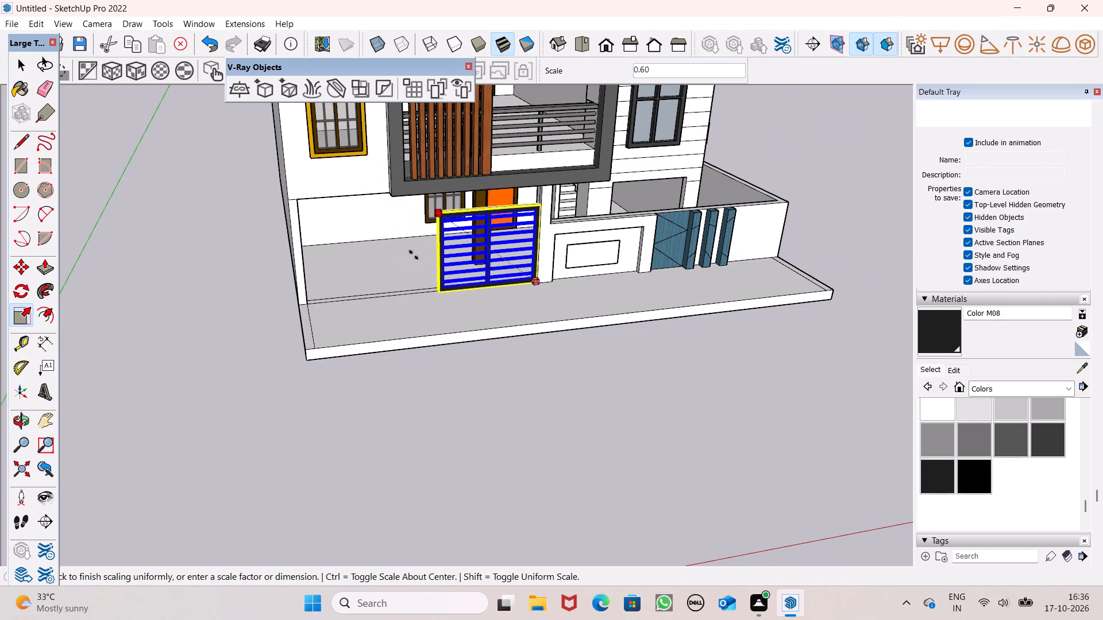
left_click_drag(414, 255, 421, 263)
key("space")
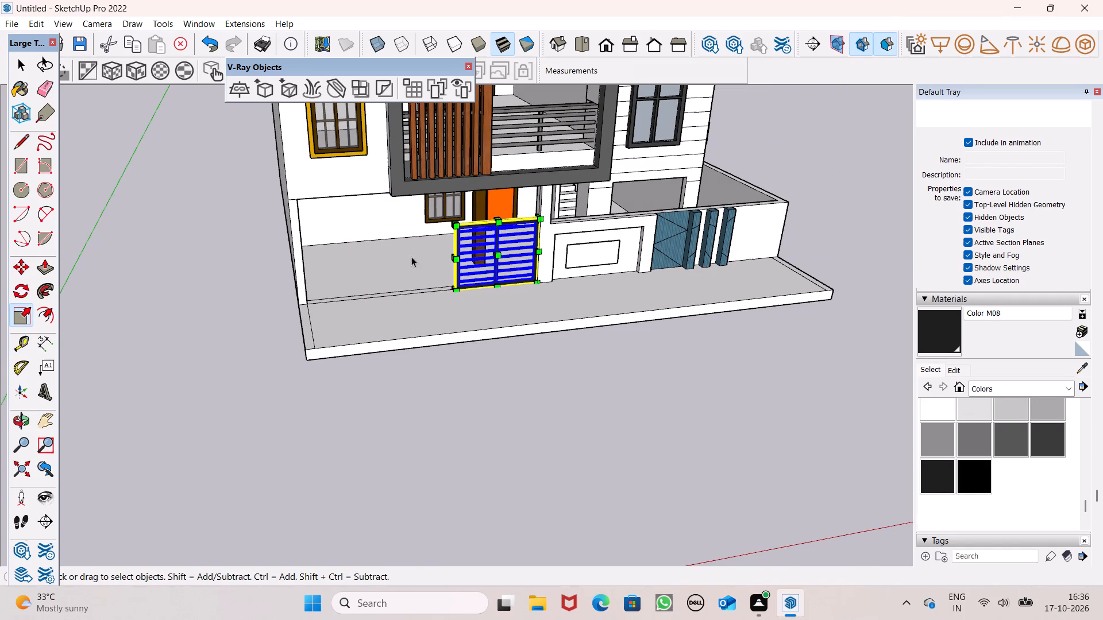
left_click(213, 242)
middle_click_drag(566, 316, 516, 357)
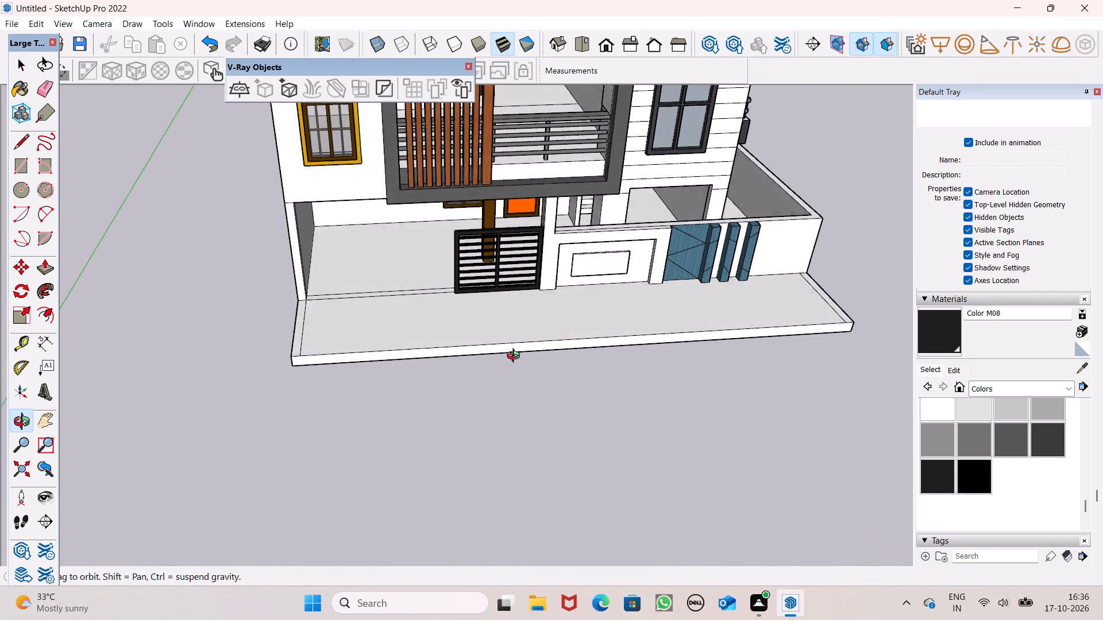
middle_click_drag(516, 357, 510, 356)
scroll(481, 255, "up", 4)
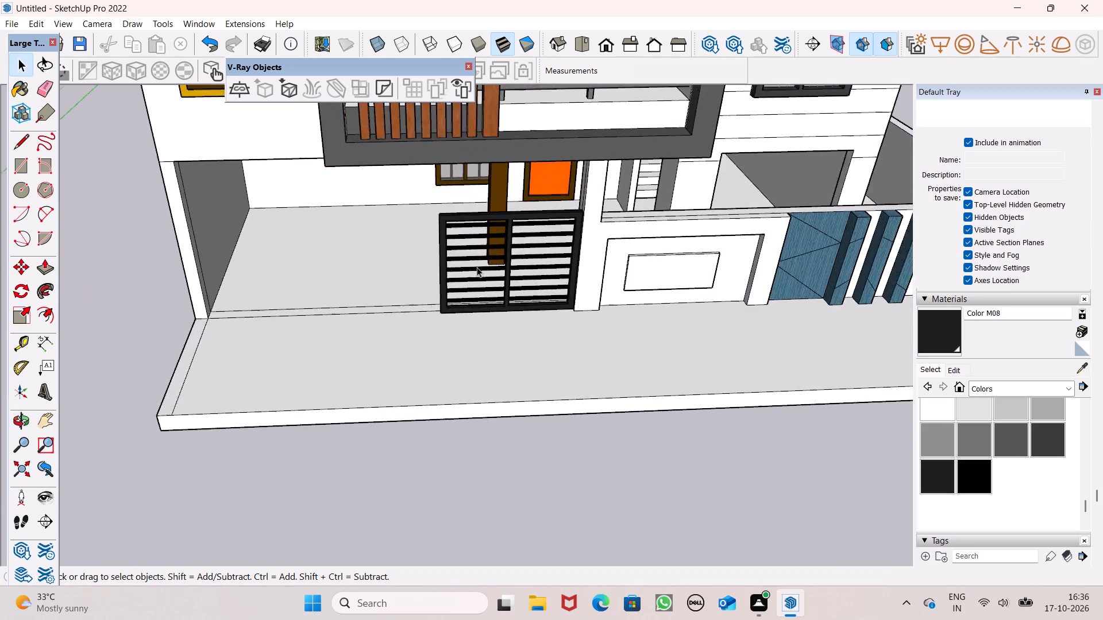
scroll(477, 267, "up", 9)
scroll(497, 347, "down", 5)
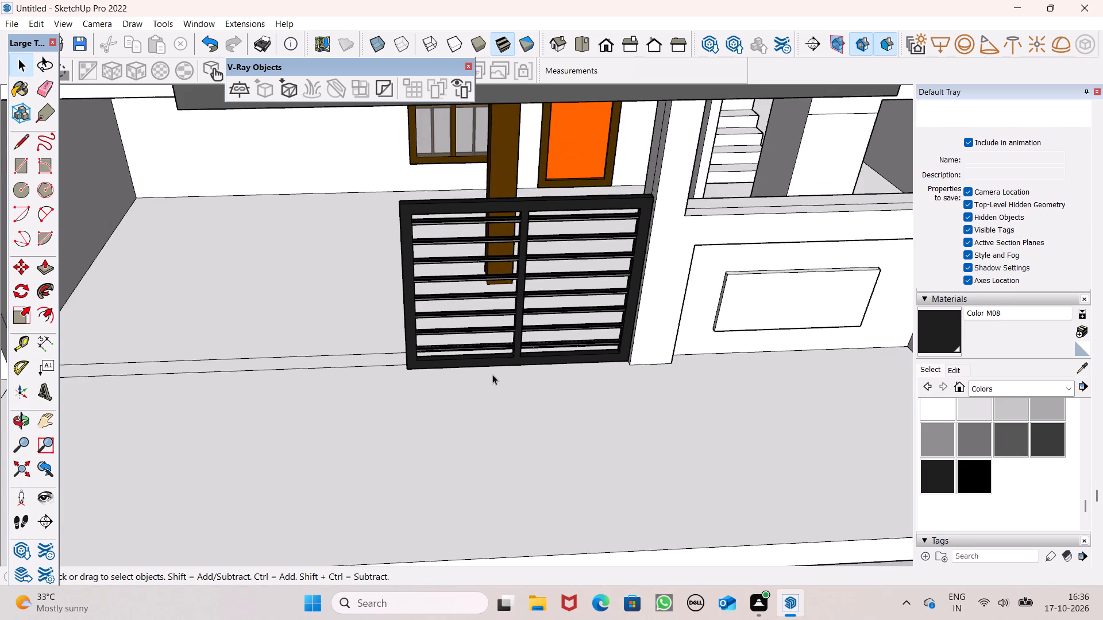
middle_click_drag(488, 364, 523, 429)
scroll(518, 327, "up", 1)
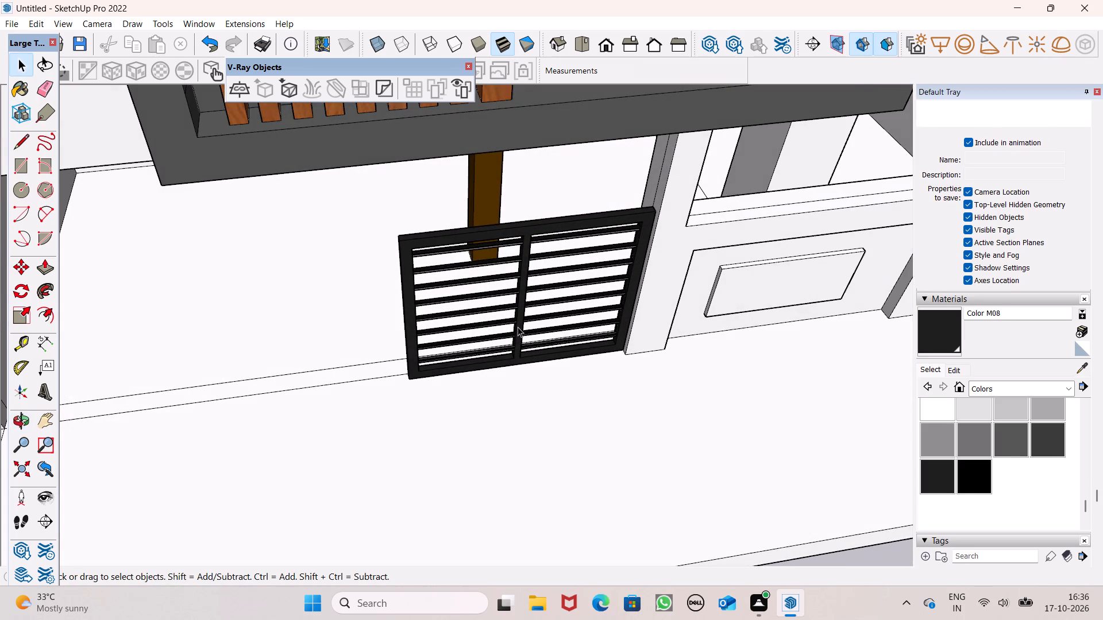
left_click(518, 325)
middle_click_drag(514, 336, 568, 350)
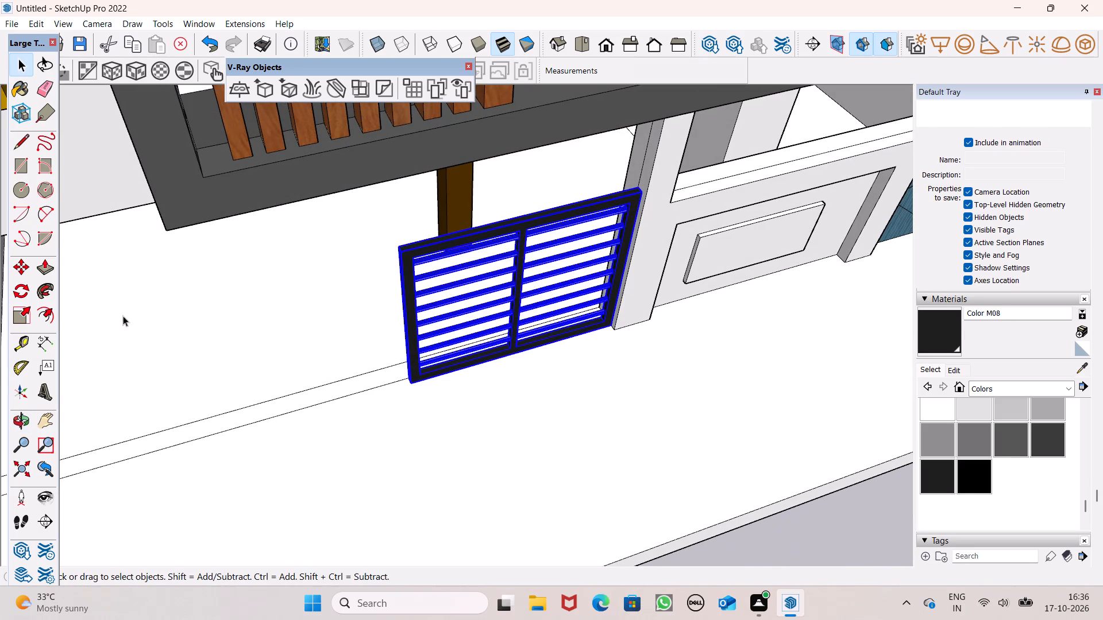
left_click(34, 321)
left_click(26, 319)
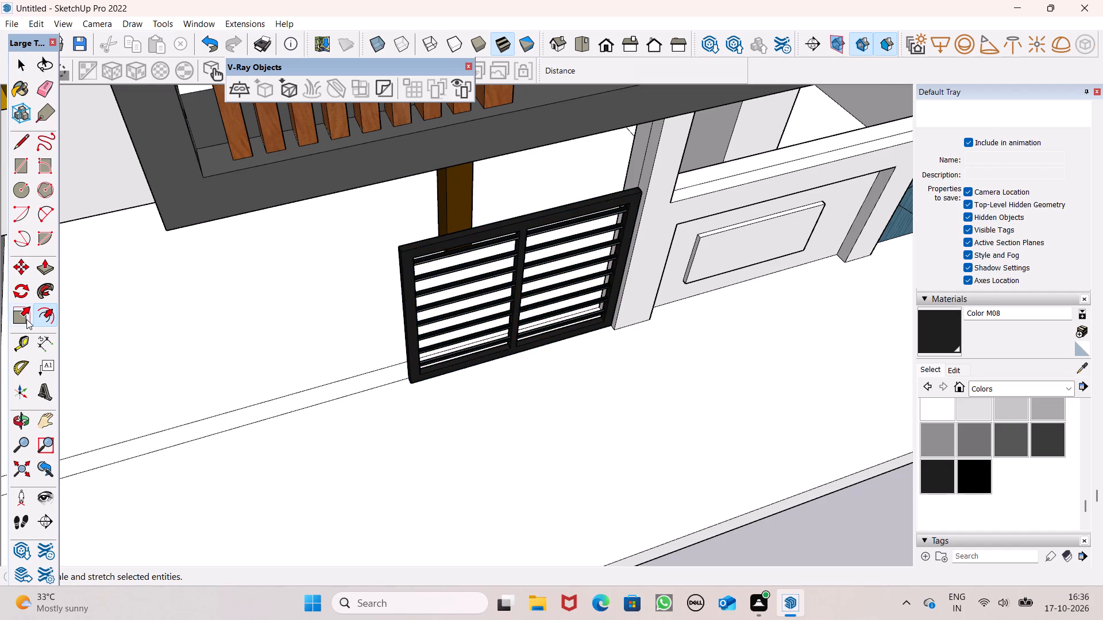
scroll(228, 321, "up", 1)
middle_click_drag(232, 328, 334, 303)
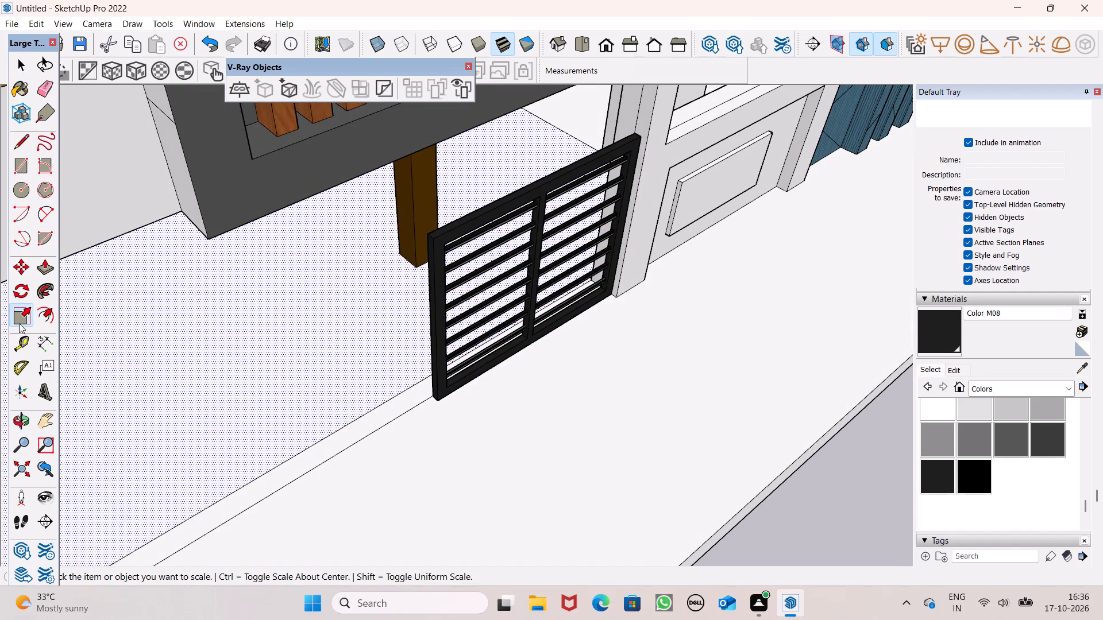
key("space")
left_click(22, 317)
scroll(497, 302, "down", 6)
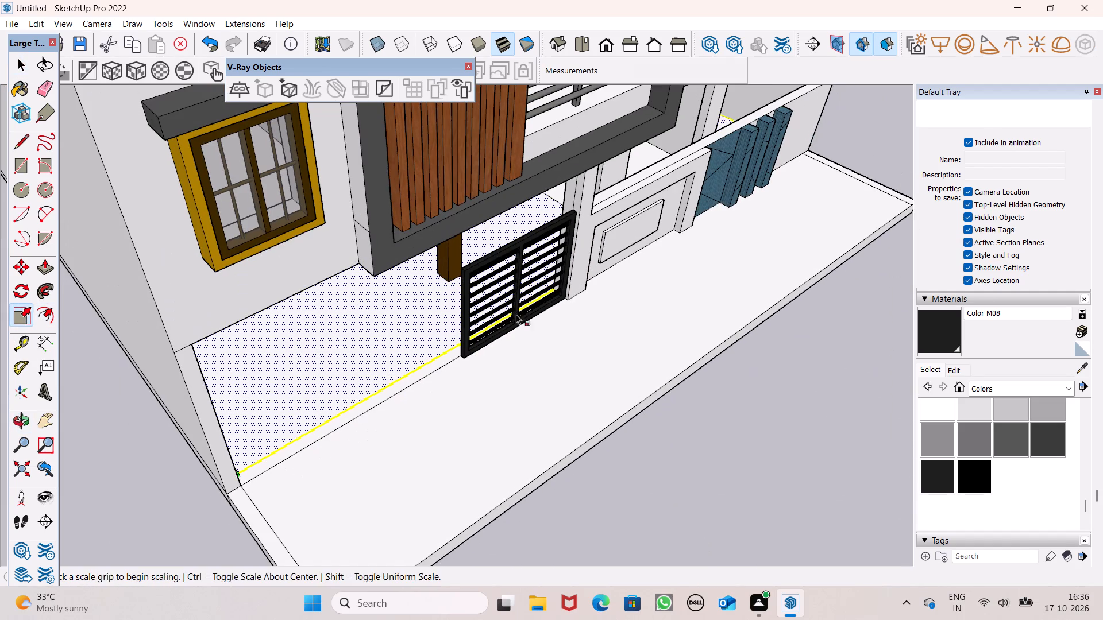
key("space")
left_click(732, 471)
Stretch the barred gate along the porch front to about 1.9 times its width, keeping its end at the compound-wall pillar fixed.
scroll(526, 348, "up", 3)
left_click(442, 307)
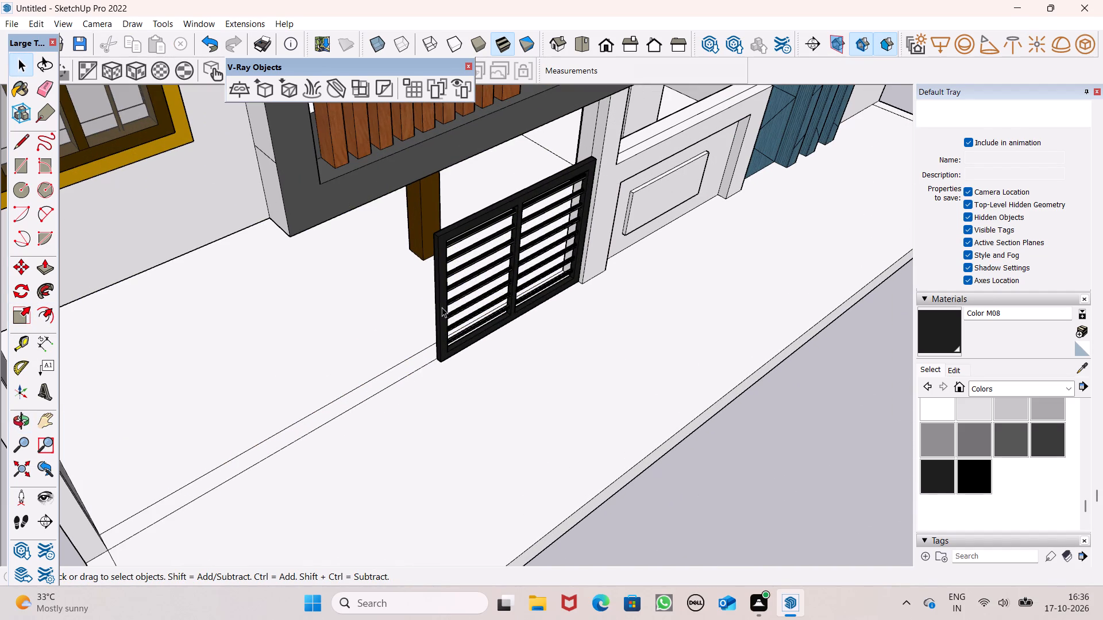
left_click(20, 315)
middle_click_drag(329, 400, 426, 370)
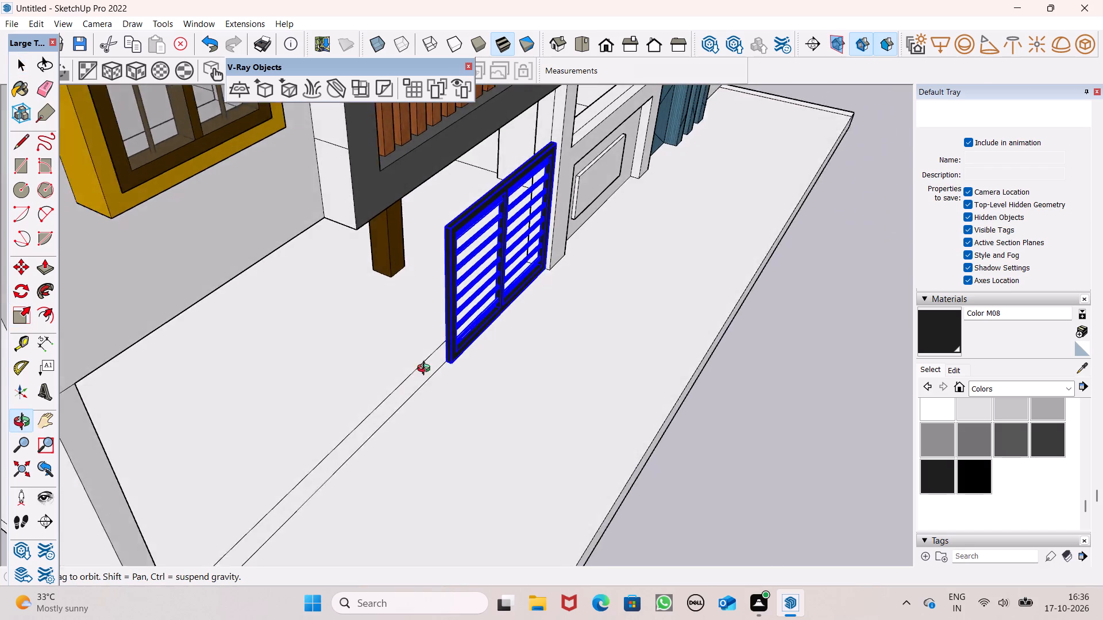
middle_click_drag(426, 370, 443, 356)
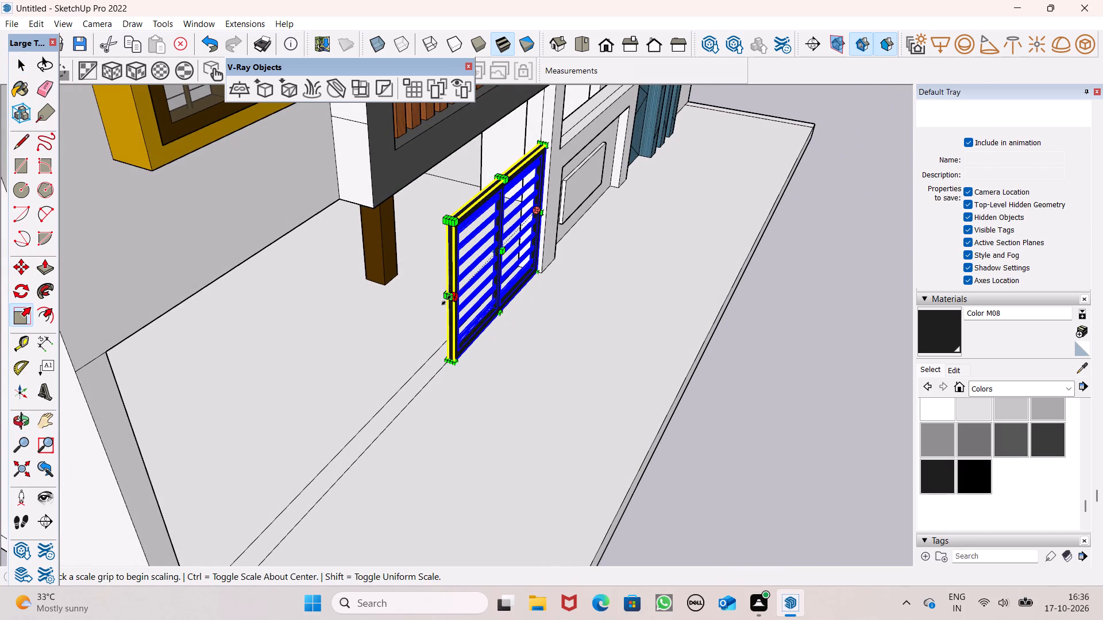
left_click_drag(446, 299, 335, 406)
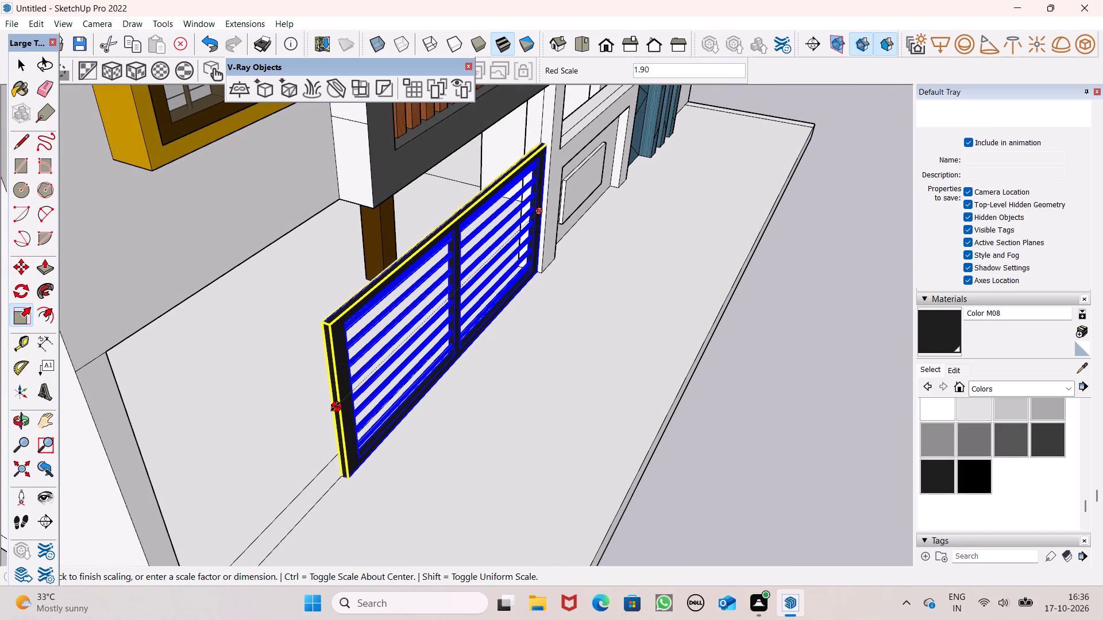
left_click_drag(335, 406, 328, 411)
scroll(627, 383, "down", 3)
middle_click_drag(643, 395, 356, 401)
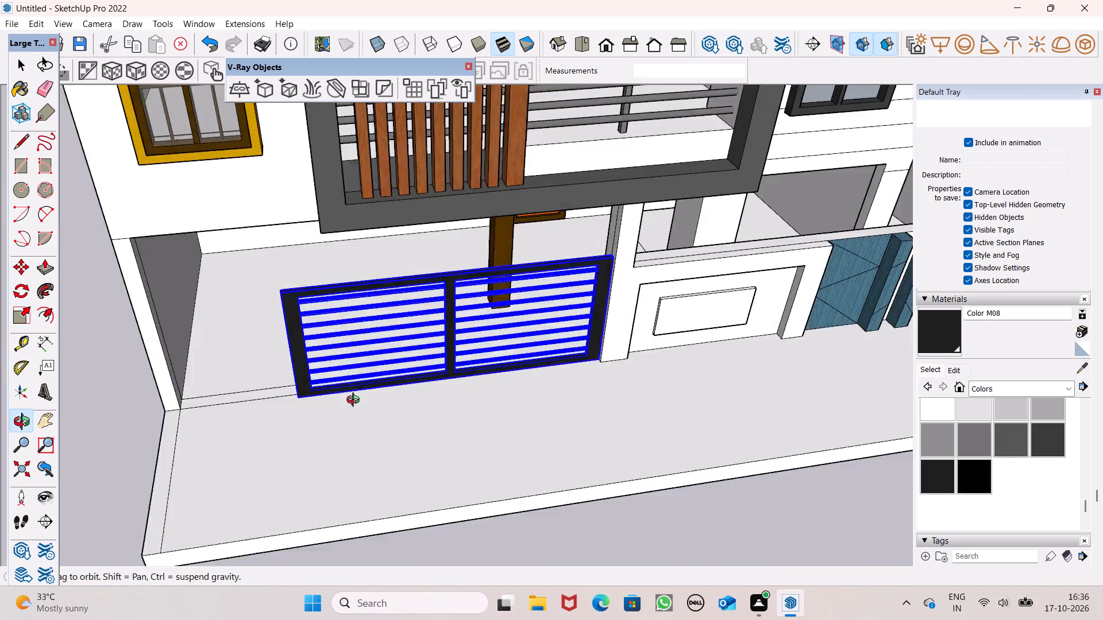
middle_click_drag(356, 401, 287, 373)
scroll(418, 279, "up", 1)
scroll(418, 279, "down", 1)
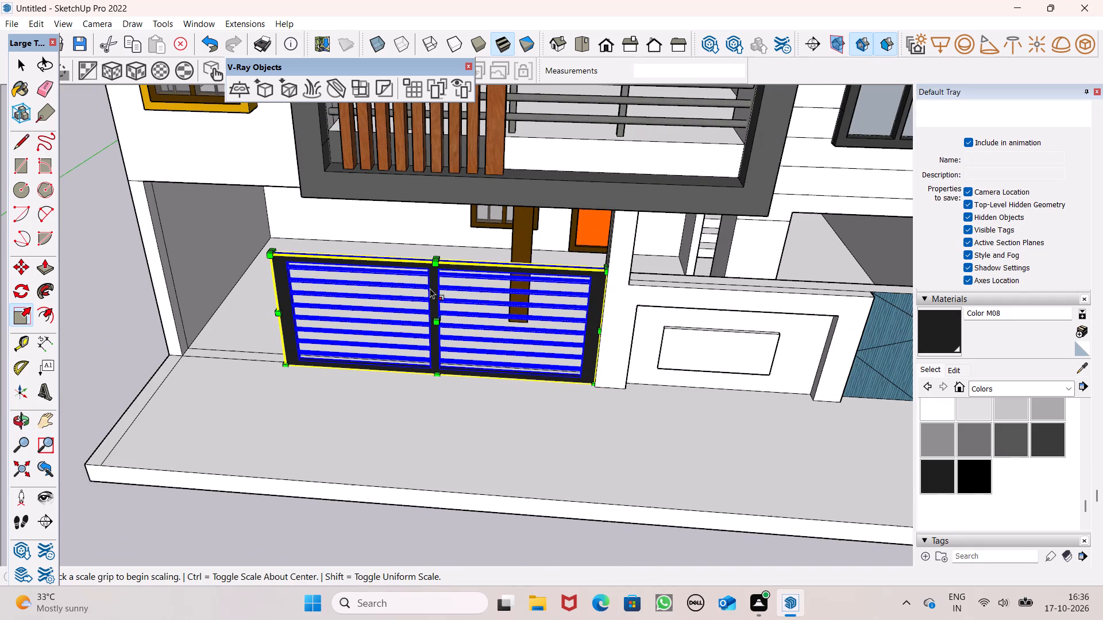
middle_click_drag(450, 329, 477, 235)
key("space")
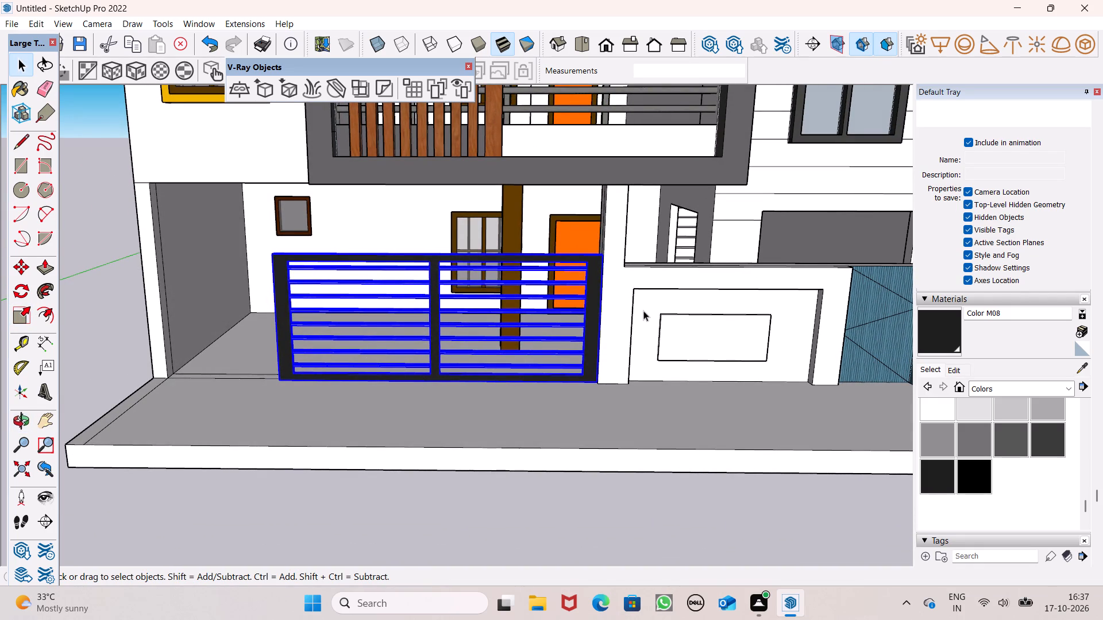
Examine the widened gate against the porch opening and the whole house front from several angles.
scroll(628, 332, "down", 2)
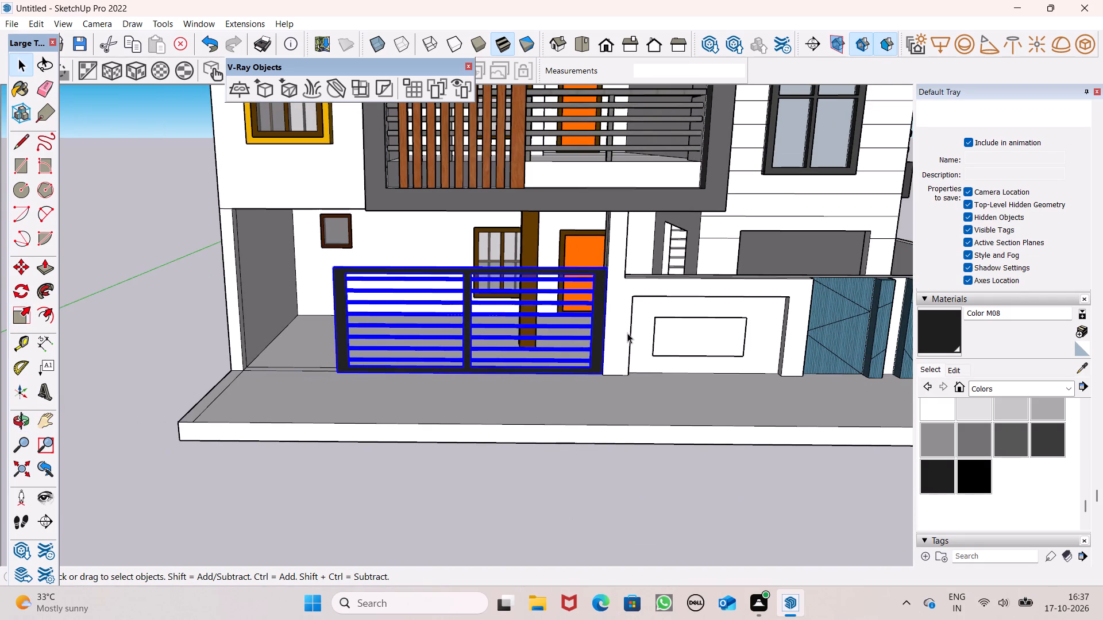
scroll(577, 363, "down", 1)
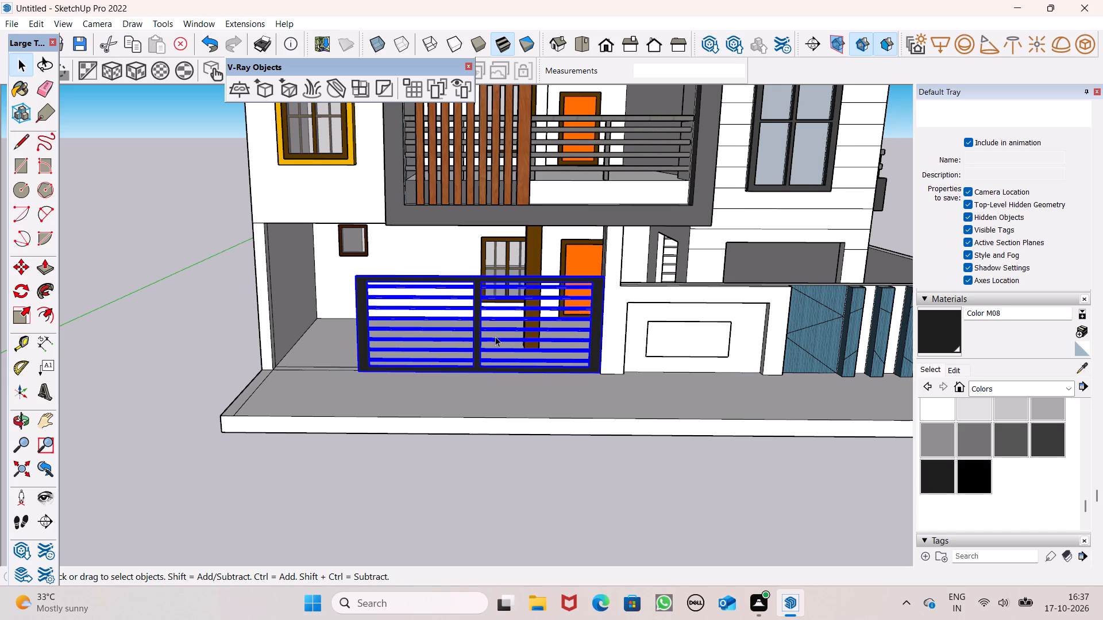
scroll(496, 336, "down", 1)
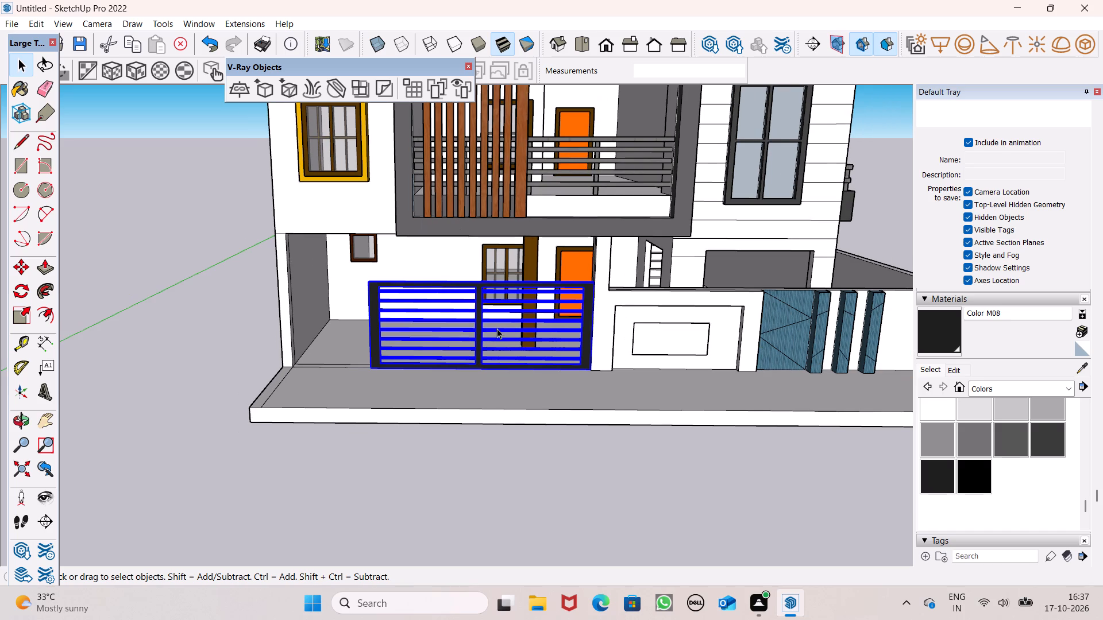
scroll(534, 338, "down", 1)
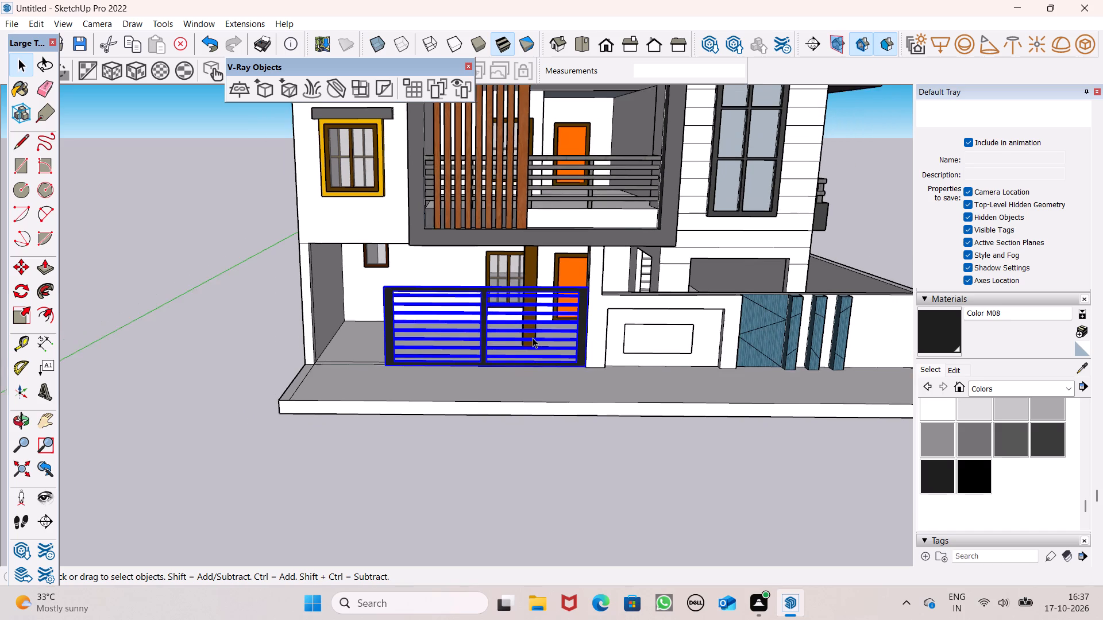
scroll(533, 338, "down", 2)
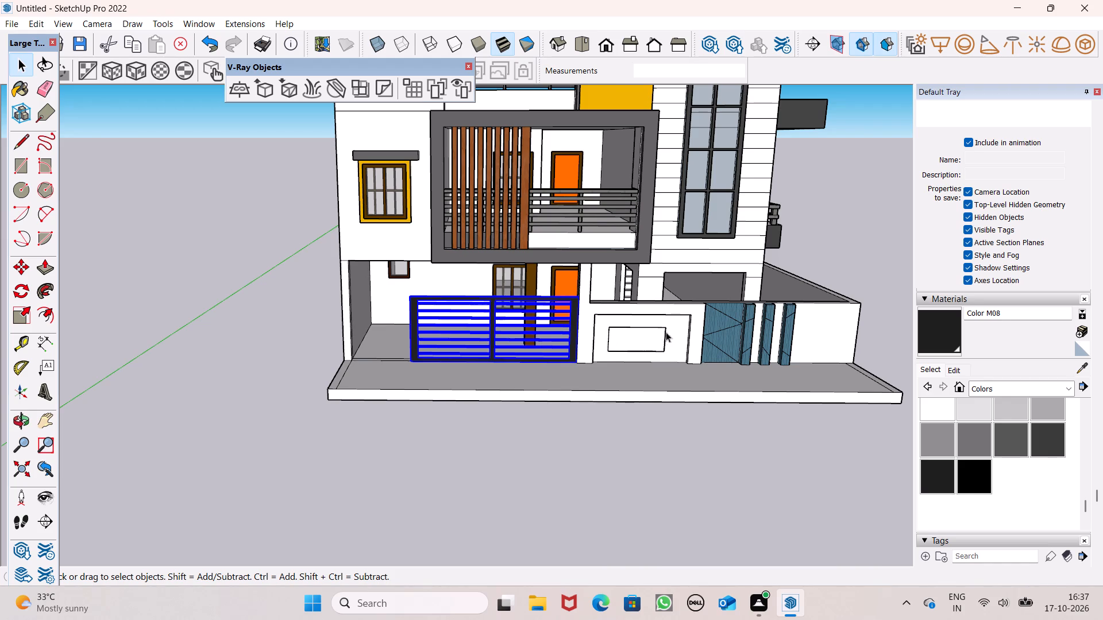
scroll(670, 324, "down", 2)
middle_click_drag(670, 354, 418, 497)
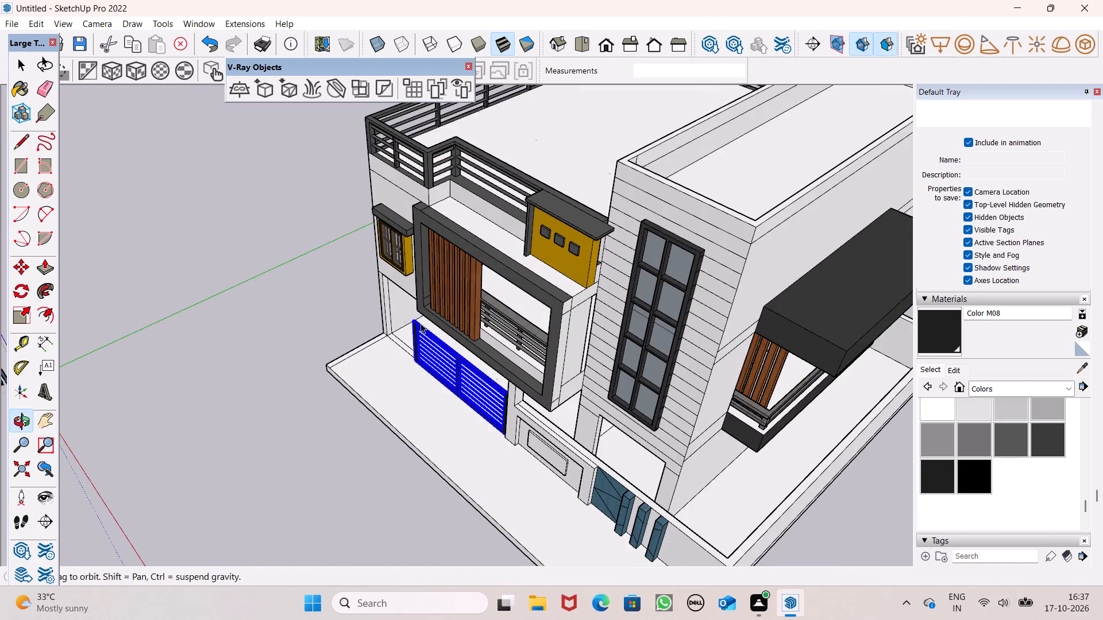
scroll(400, 312, "up", 7)
middle_click_drag(431, 330, 475, 210)
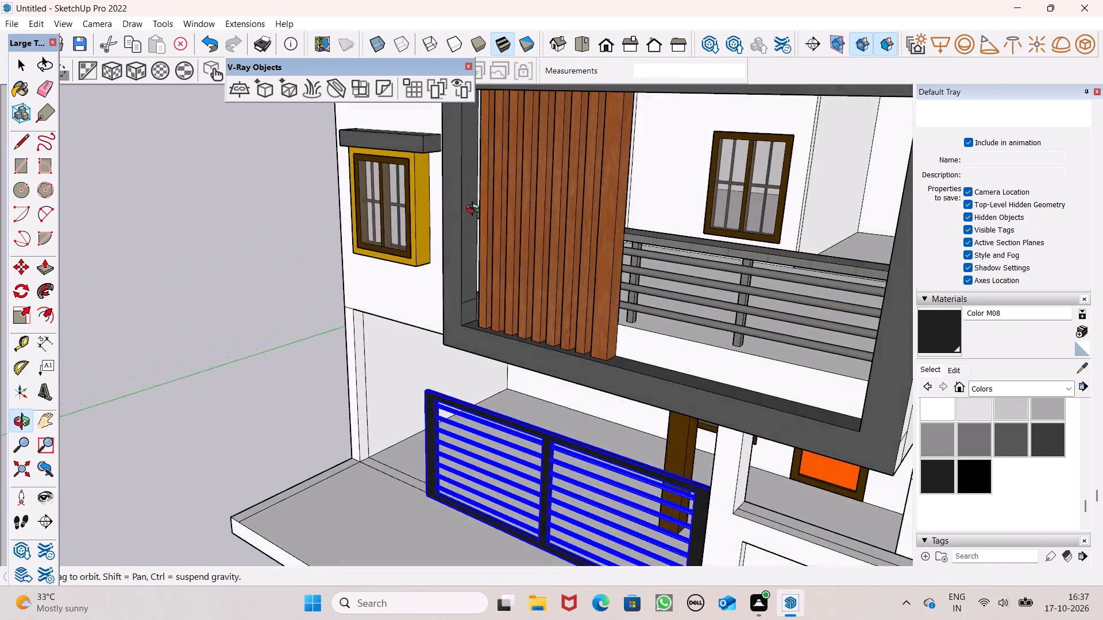
middle_click_drag(475, 210, 517, 176)
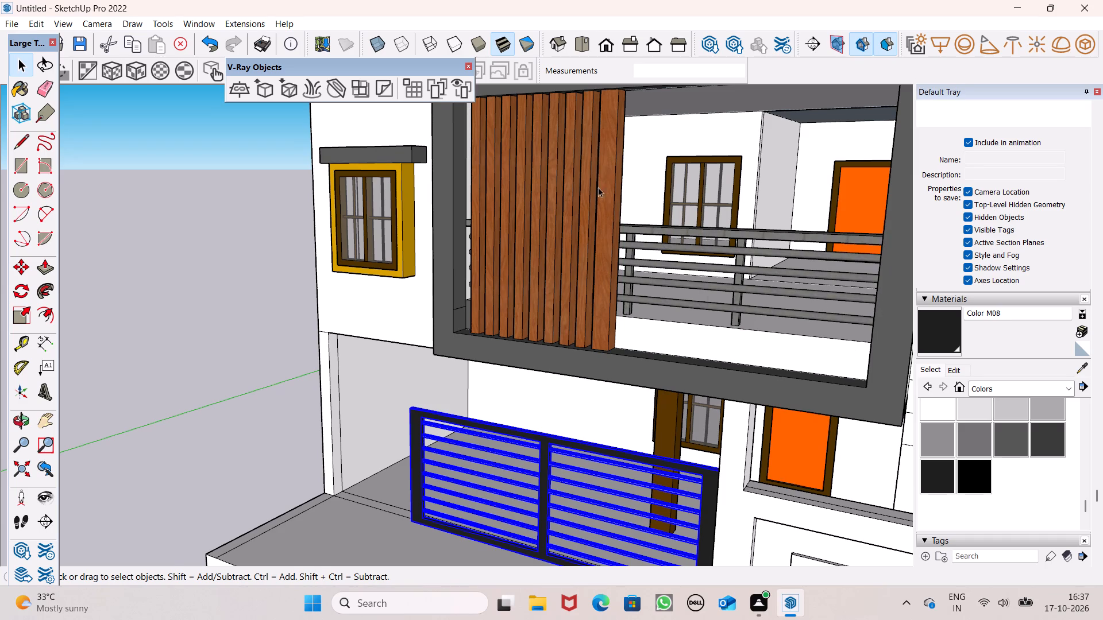
scroll(527, 290, "down", 2)
middle_click_drag(512, 402, 403, 450)
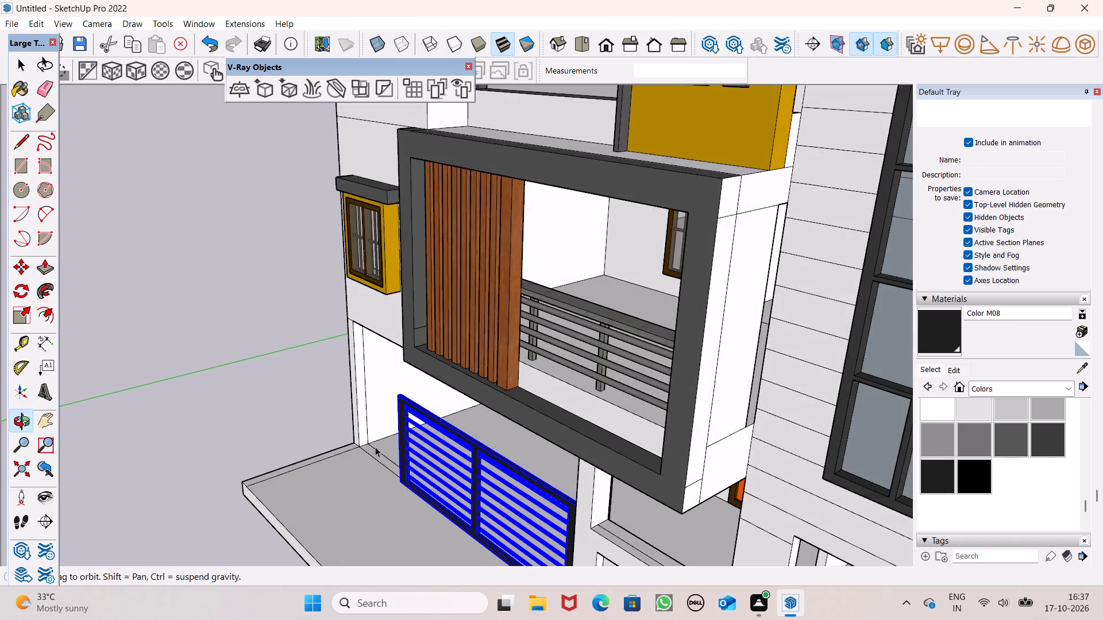
Push/Pull the inner face of the porch's side wall across the opening towards the free end of the barred gate.
scroll(347, 444, "up", 2)
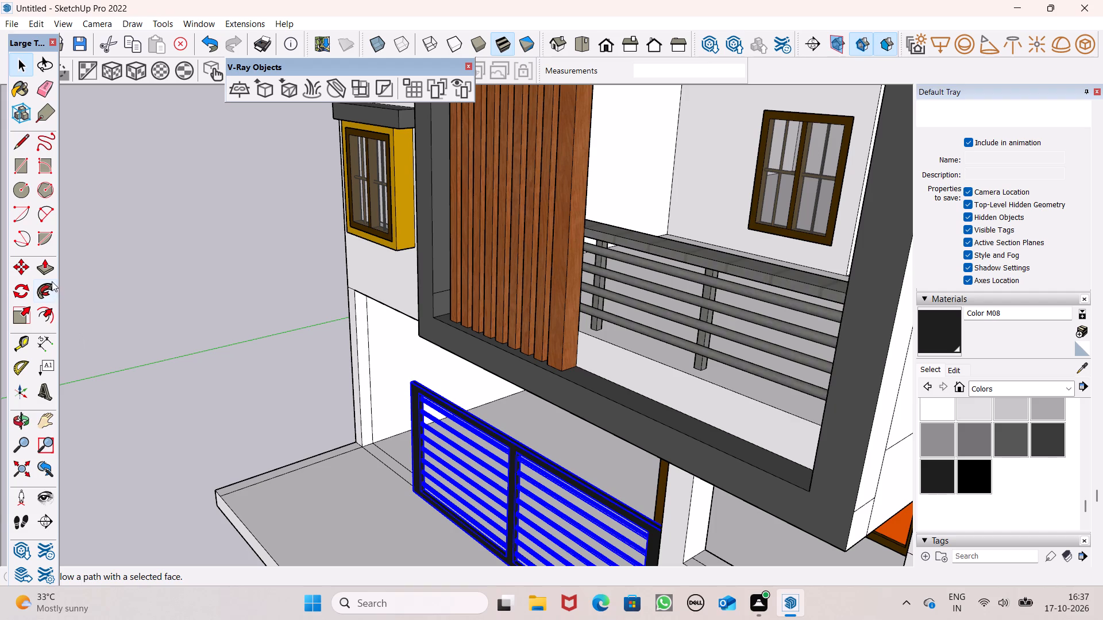
left_click(52, 277)
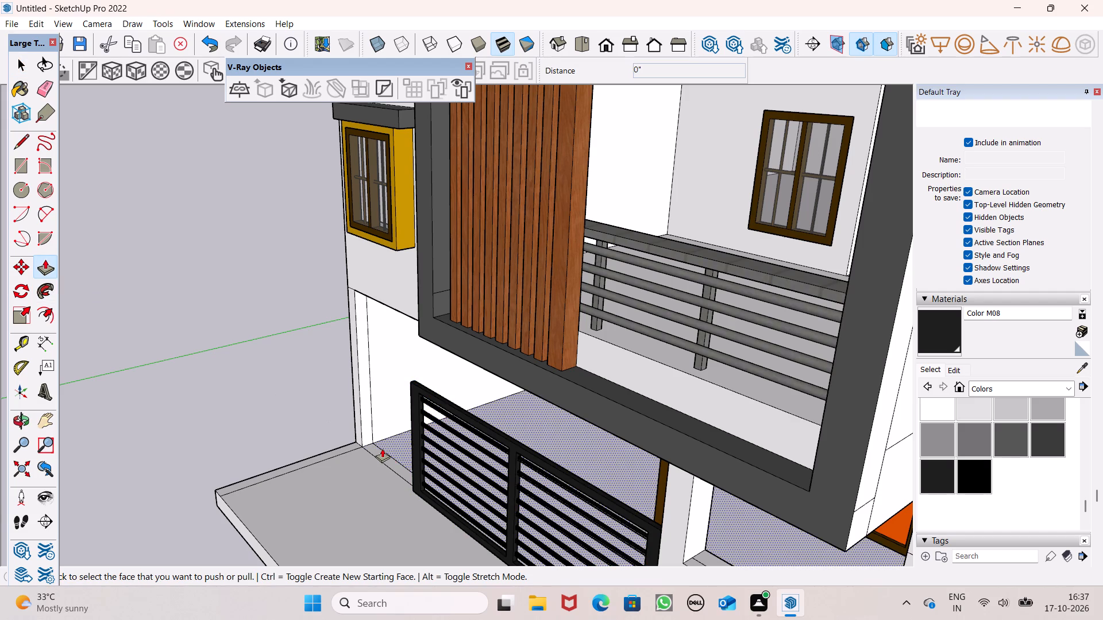
scroll(381, 447, "up", 2)
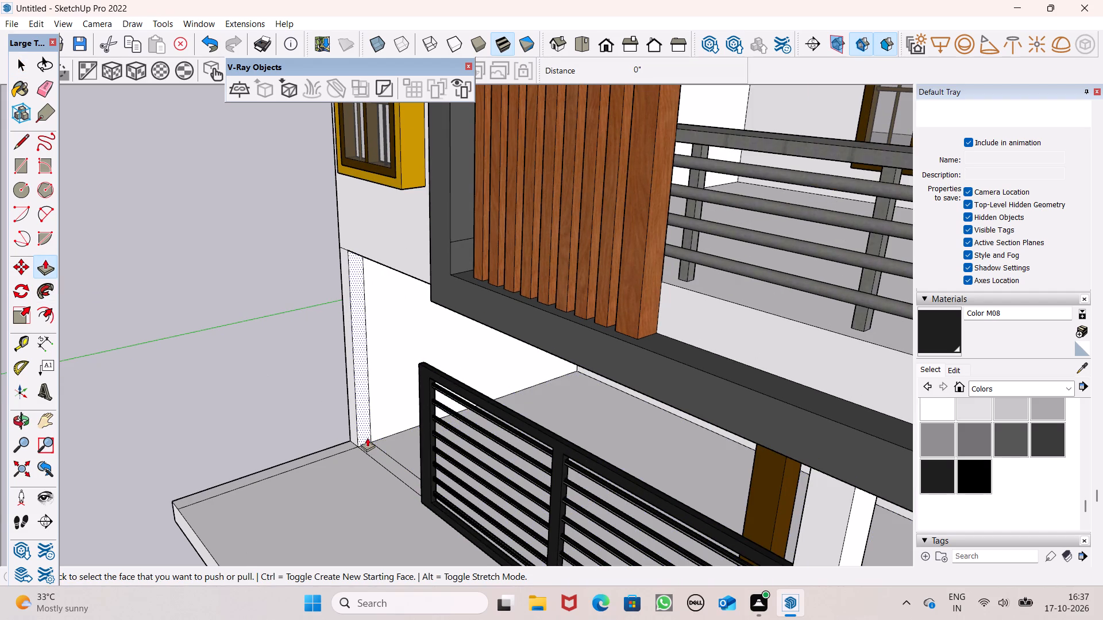
left_click_drag(367, 436, 417, 471)
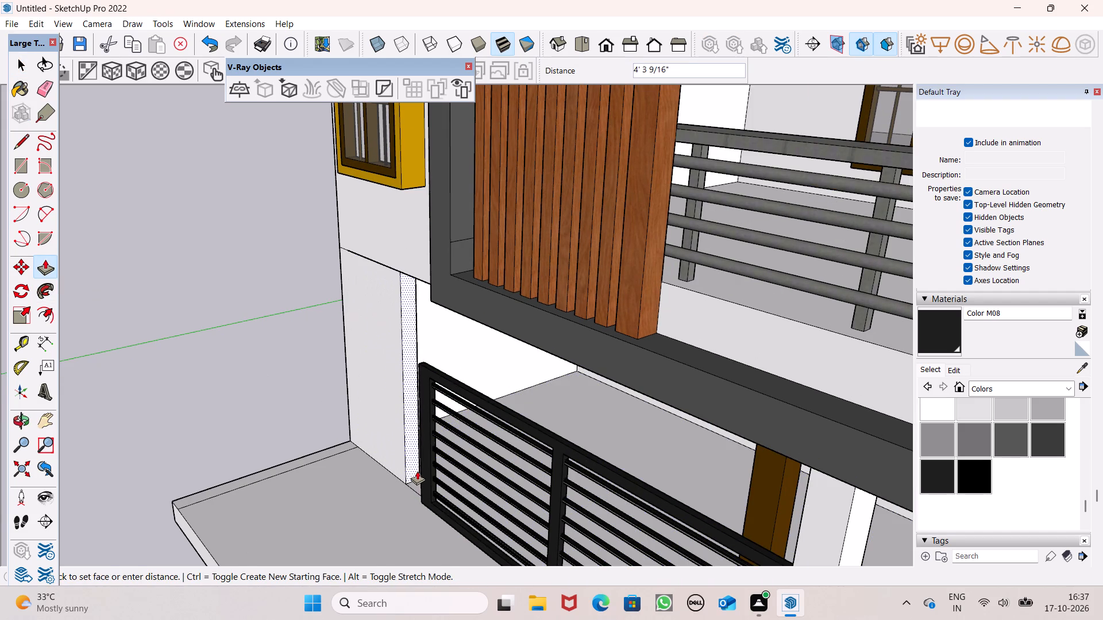
left_click_drag(417, 471, 421, 486)
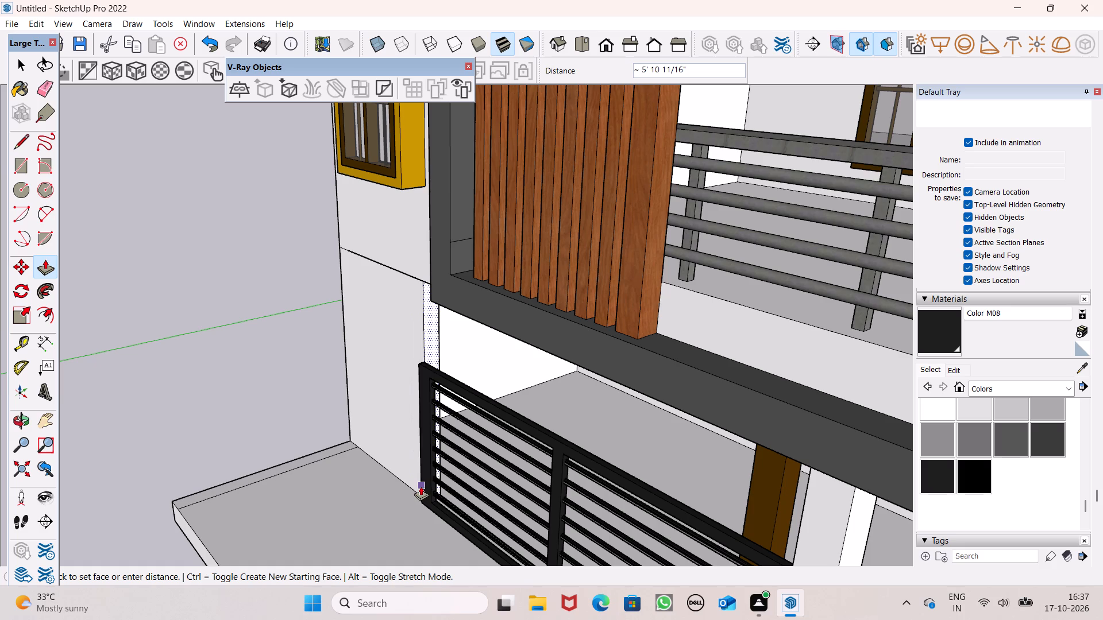
left_click_drag(421, 486, 416, 483)
middle_click_drag(427, 521, 640, 472)
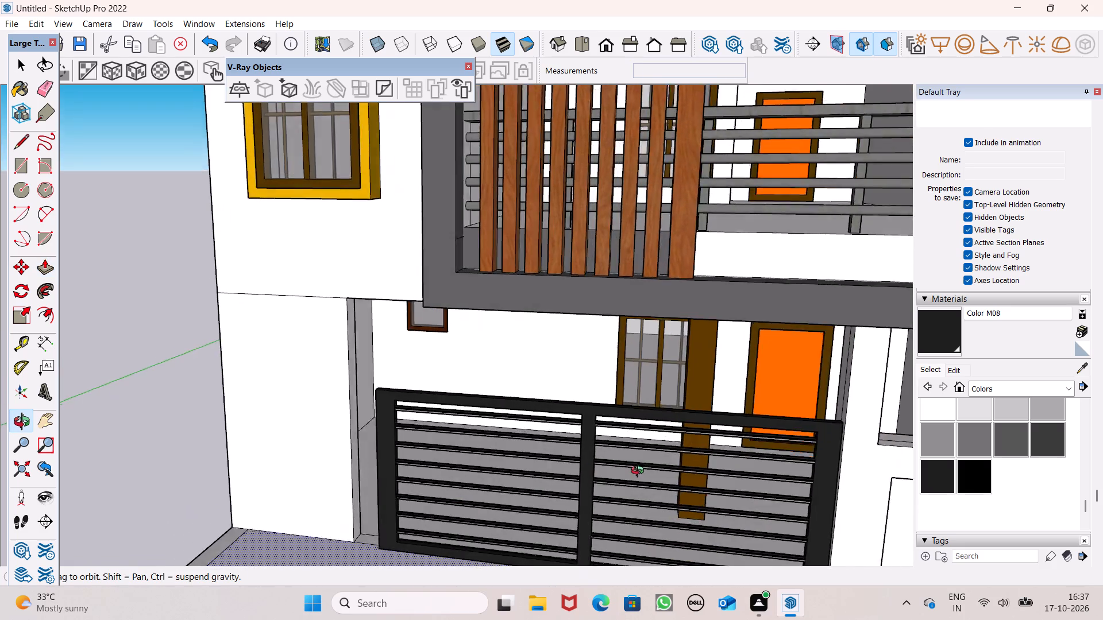
middle_click_drag(640, 472, 643, 466)
scroll(645, 464, "up", 1)
key("space")
Stretch the barred gate along its length by about 1.07 towards the porch side wall, keeping the compound-wall pillar end fixed.
scroll(366, 398, "down", 2)
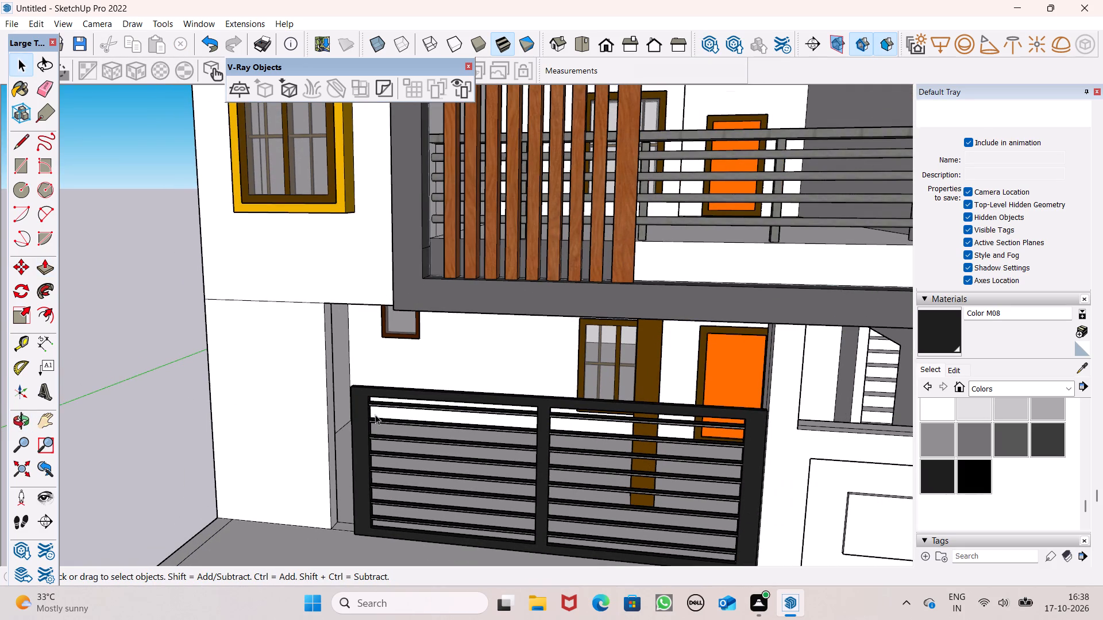
scroll(377, 420, "down", 2)
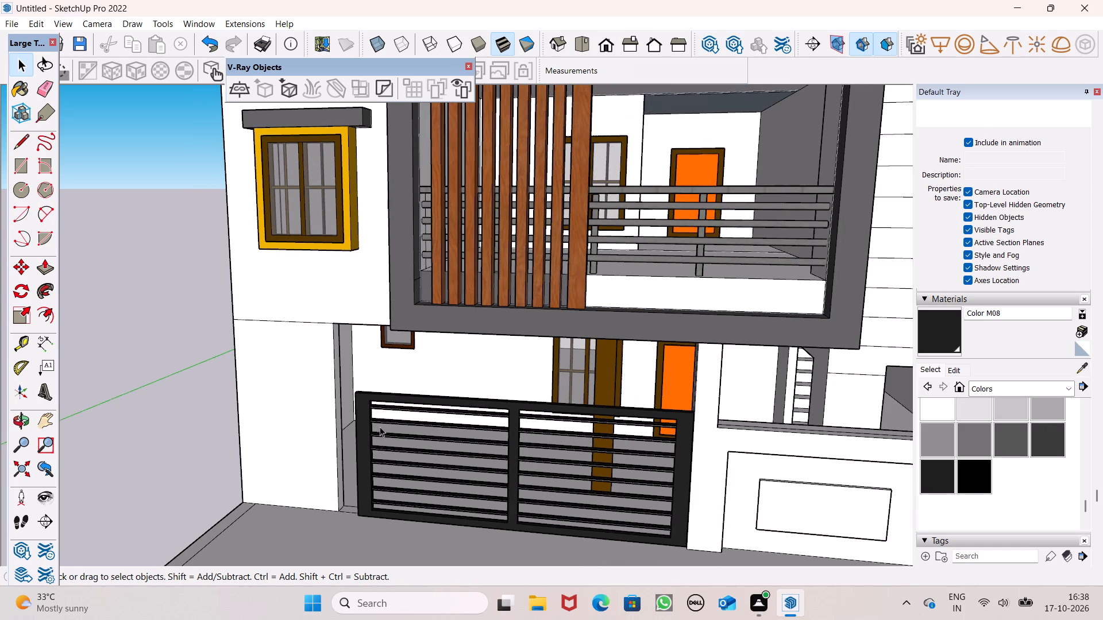
middle_click_drag(386, 465, 507, 470)
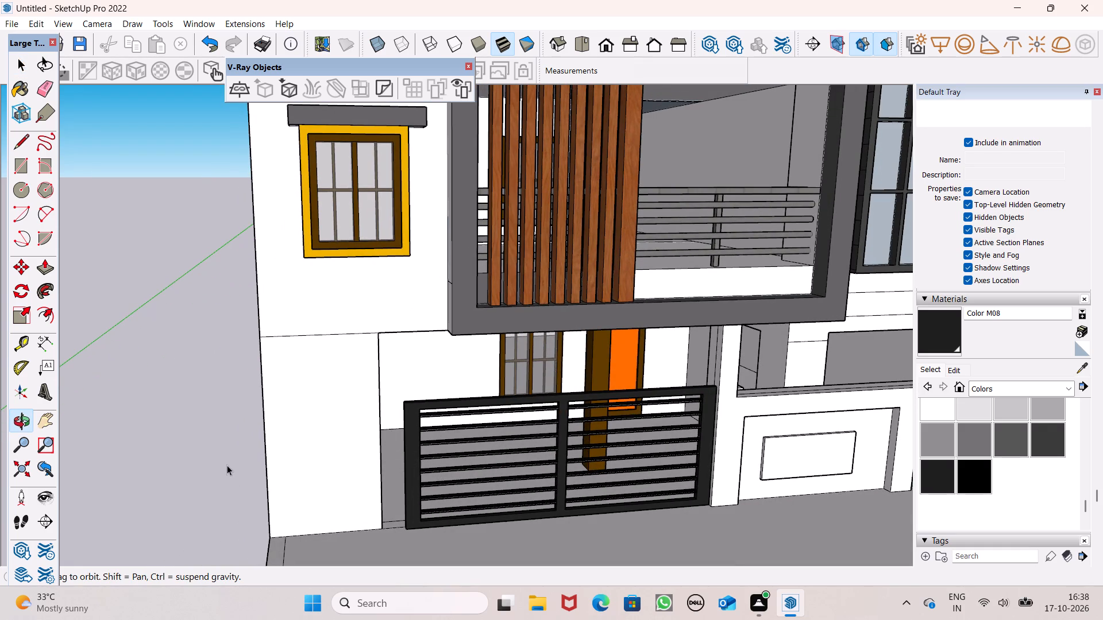
middle_click_drag(288, 573, 476, 561)
scroll(459, 474, "down", 5)
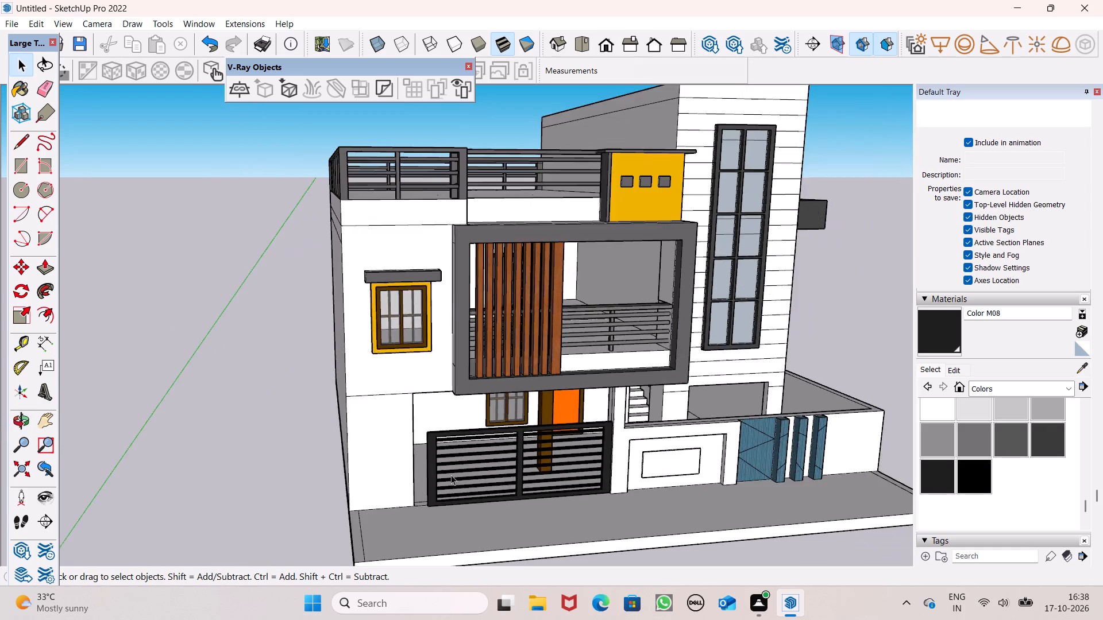
middle_click_drag(434, 509, 617, 536)
scroll(516, 448, "up", 5)
middle_click_drag(544, 525, 618, 530)
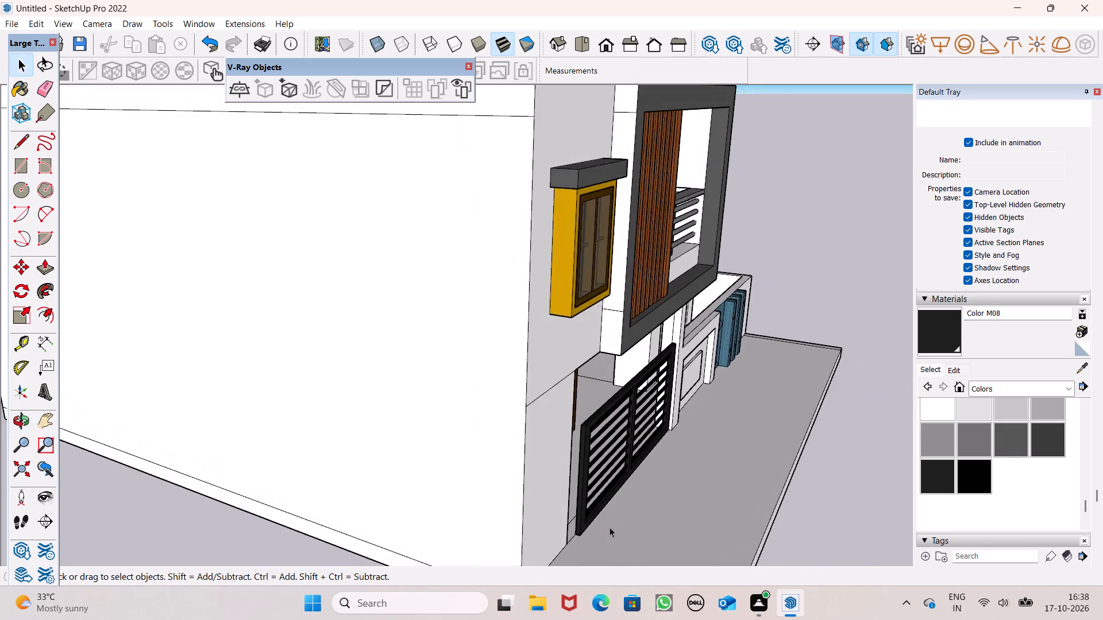
scroll(599, 526, "up", 5)
left_click(579, 505)
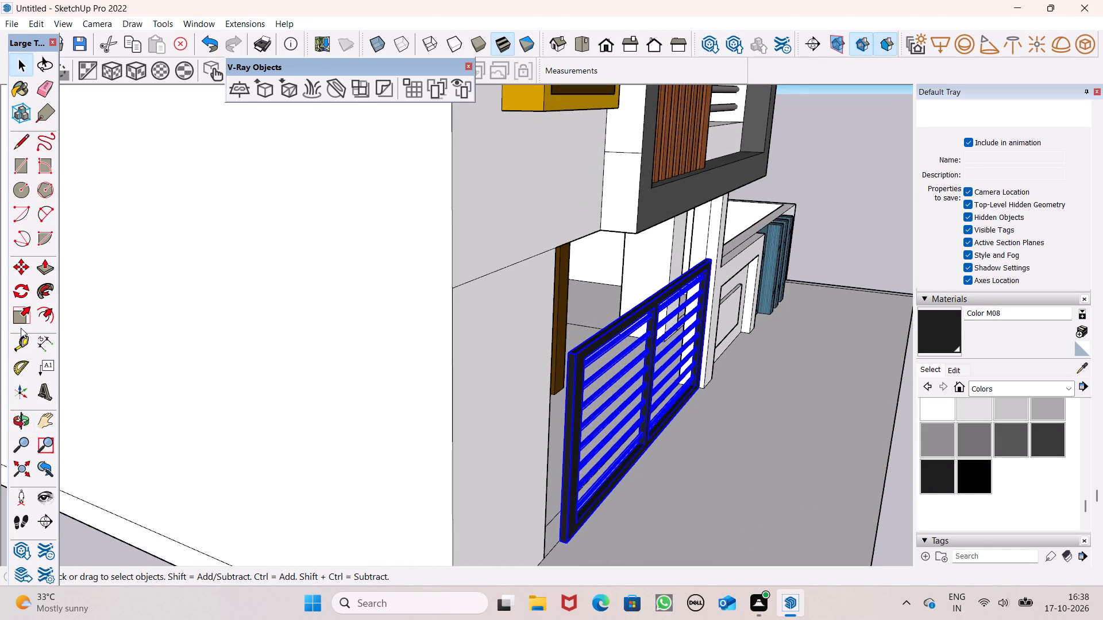
left_click(20, 327)
left_click(16, 315)
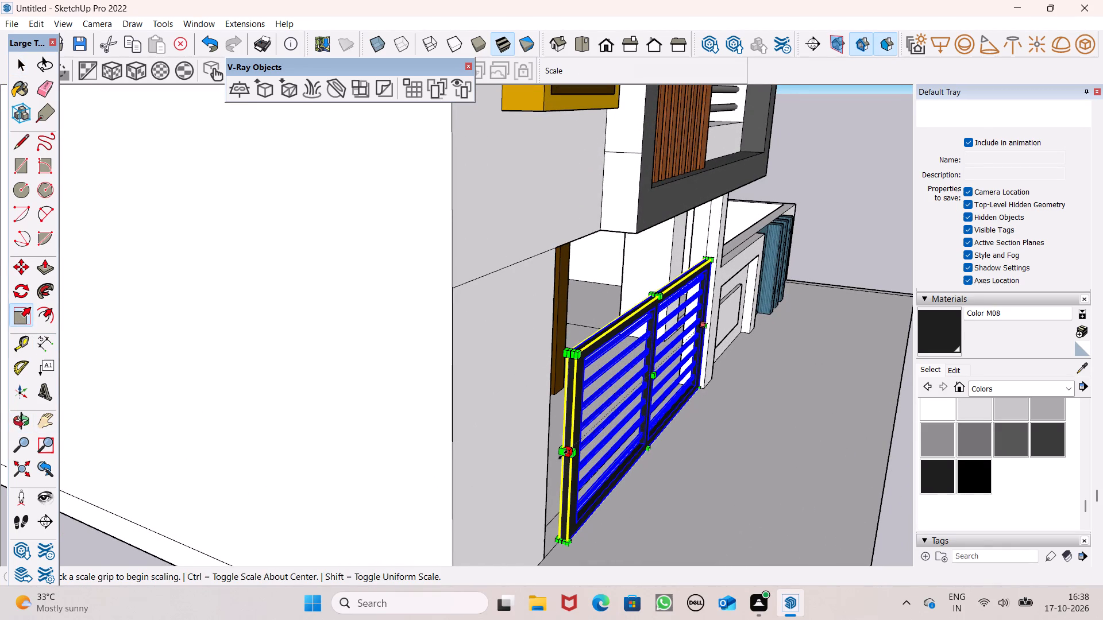
left_click_drag(563, 454, 547, 465)
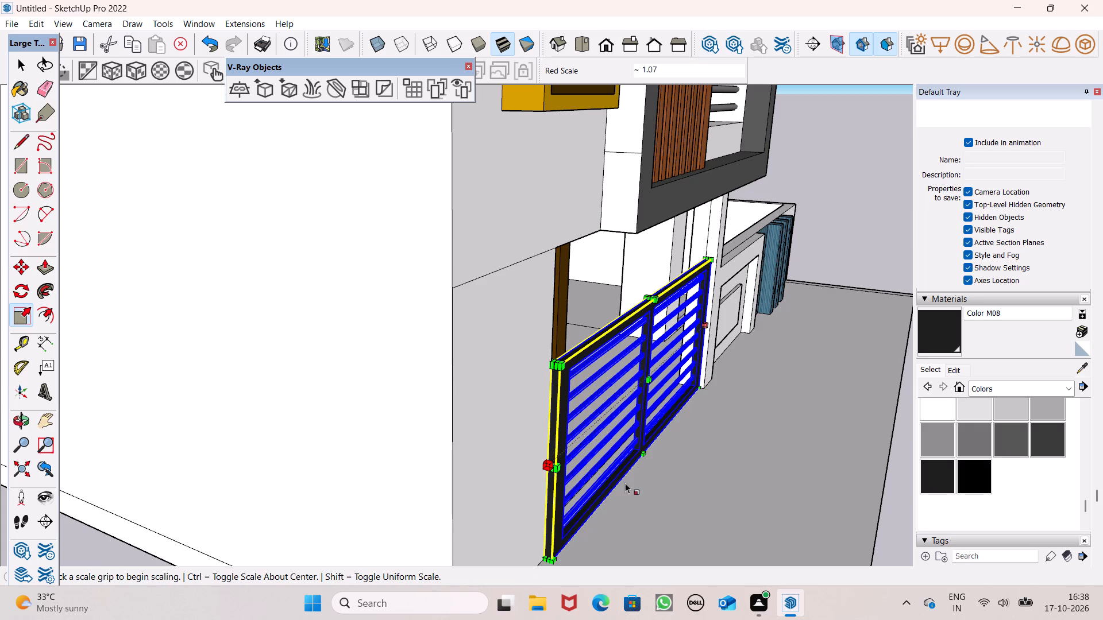
Scale the barred gate's thickness by 1.55.
left_click_drag(650, 378, 642, 378)
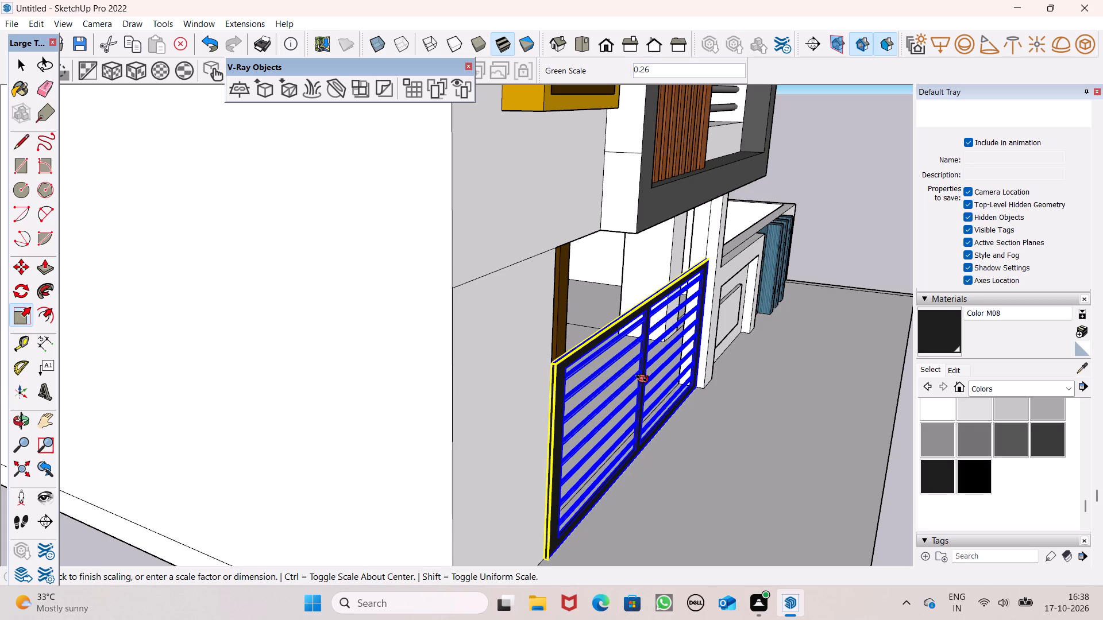
left_click_drag(642, 378, 648, 387)
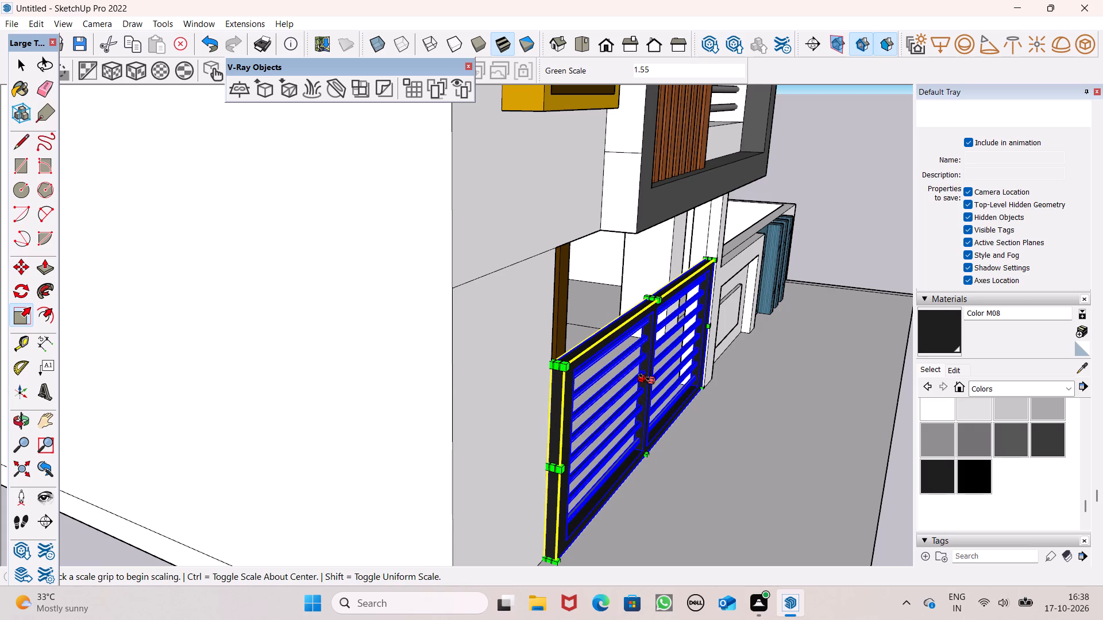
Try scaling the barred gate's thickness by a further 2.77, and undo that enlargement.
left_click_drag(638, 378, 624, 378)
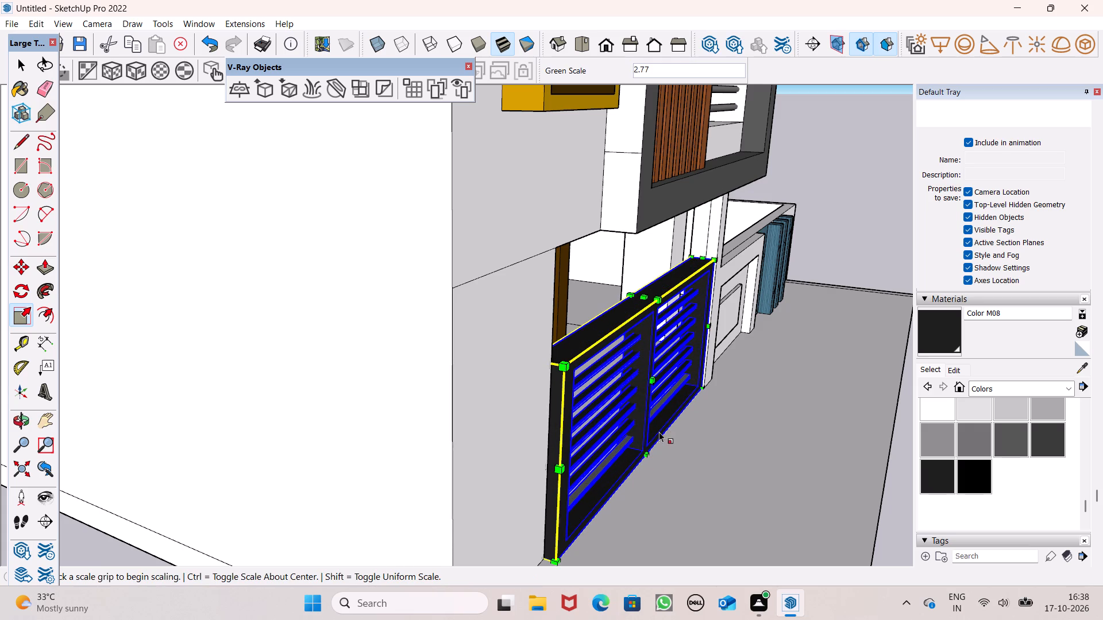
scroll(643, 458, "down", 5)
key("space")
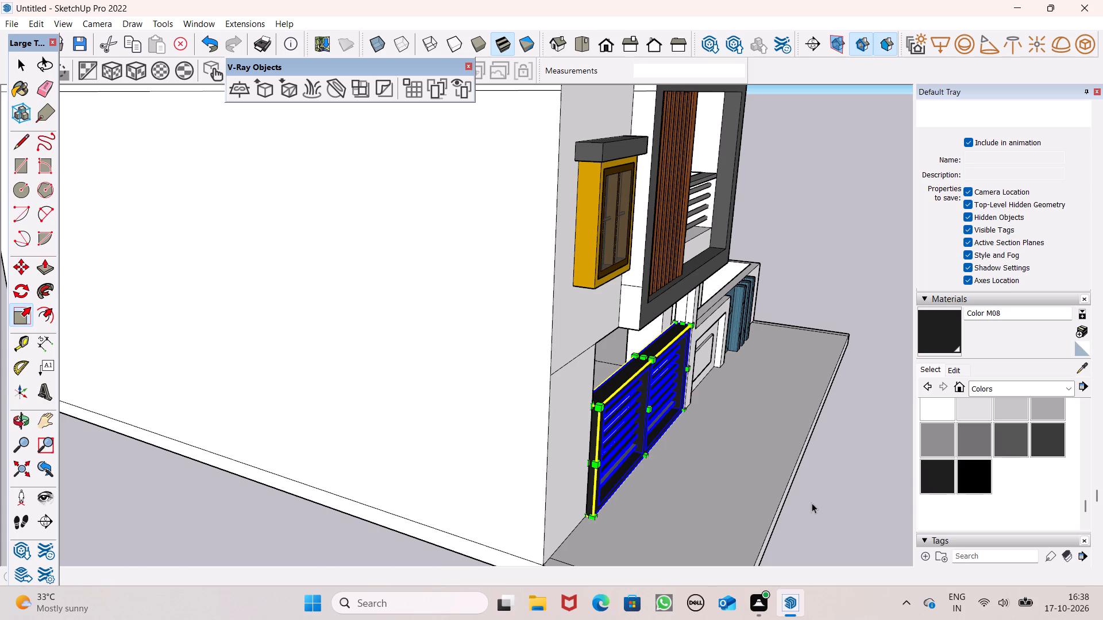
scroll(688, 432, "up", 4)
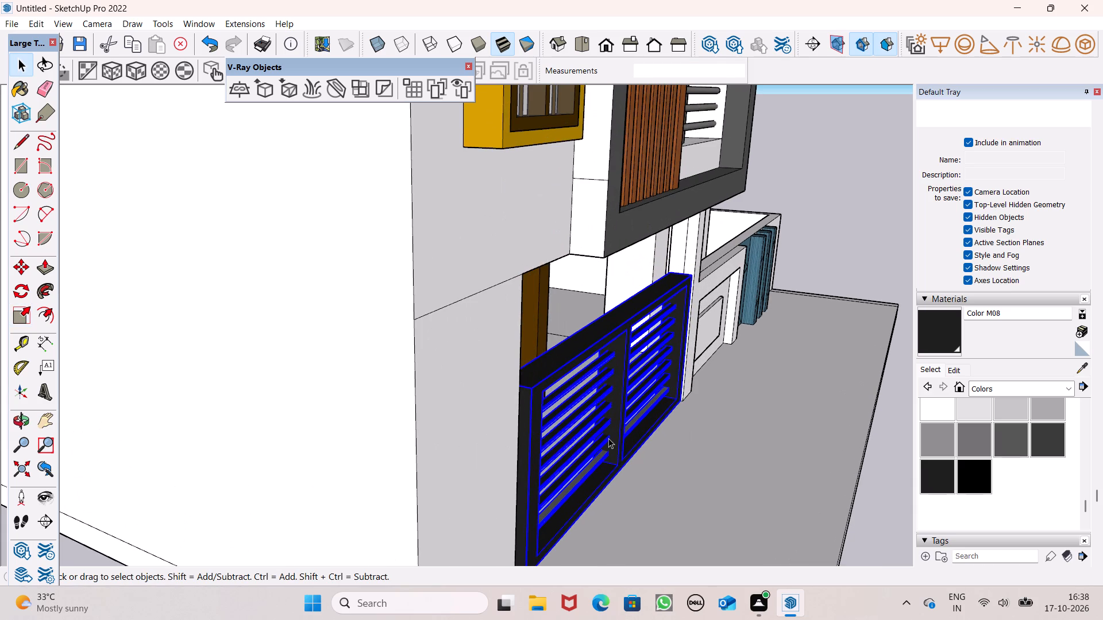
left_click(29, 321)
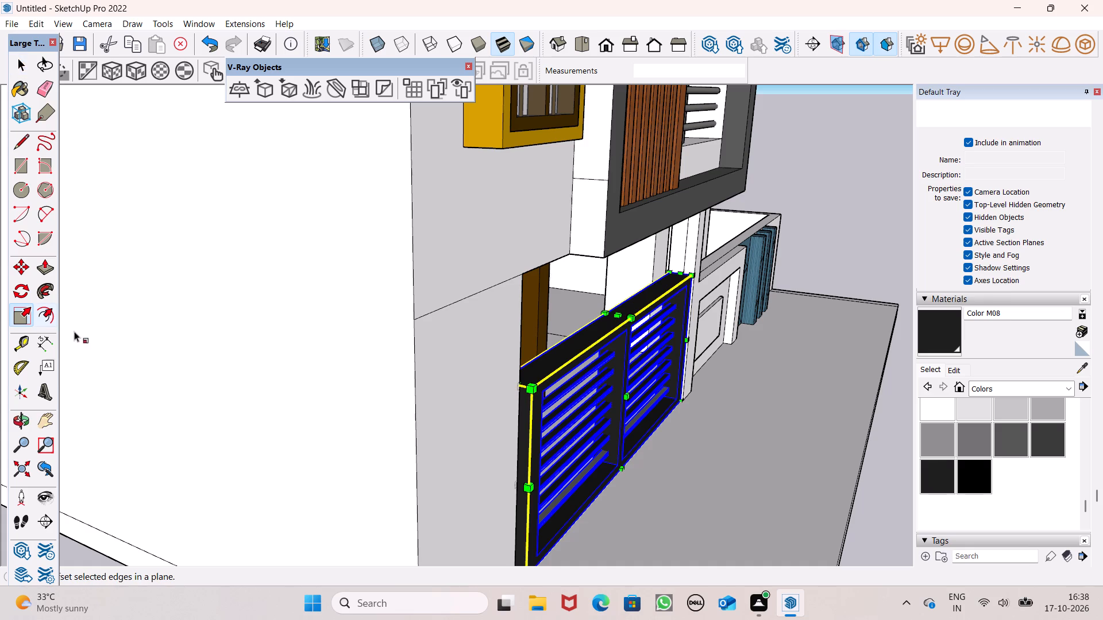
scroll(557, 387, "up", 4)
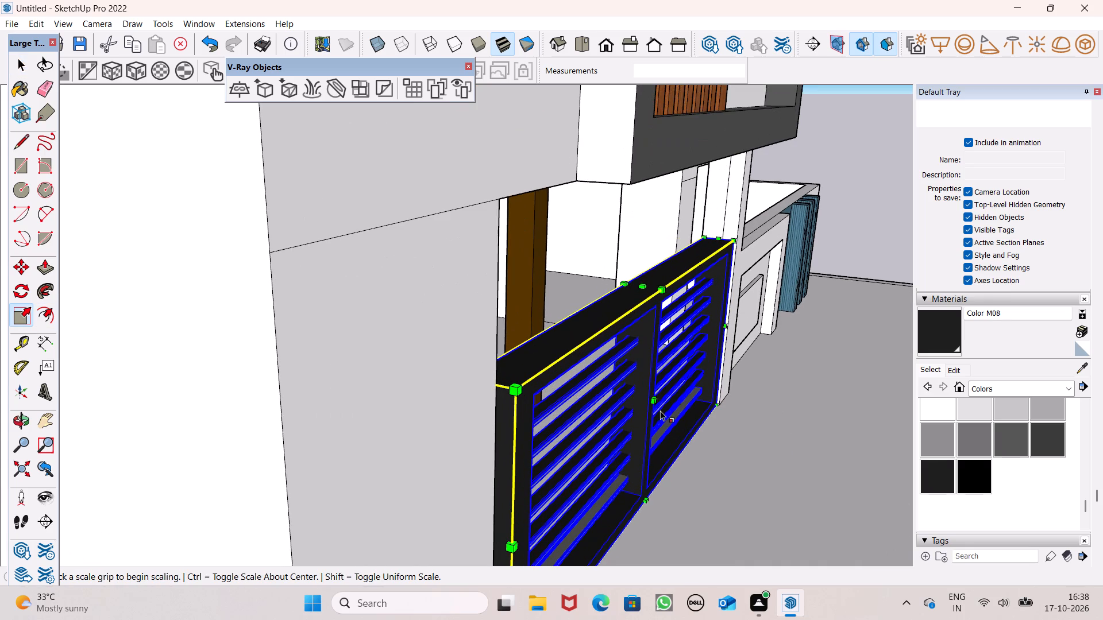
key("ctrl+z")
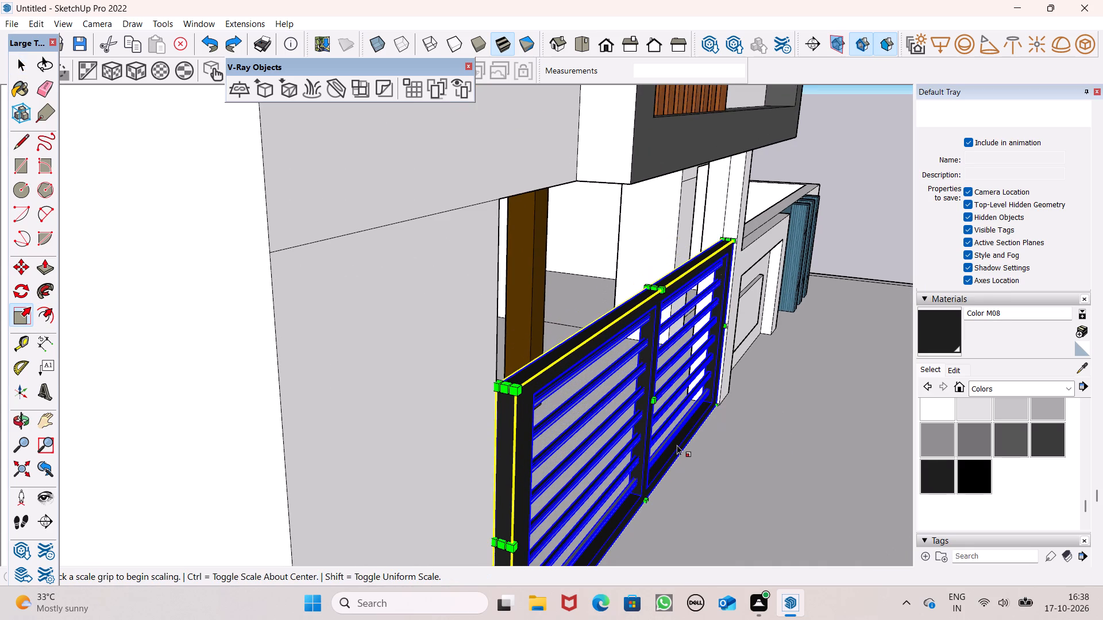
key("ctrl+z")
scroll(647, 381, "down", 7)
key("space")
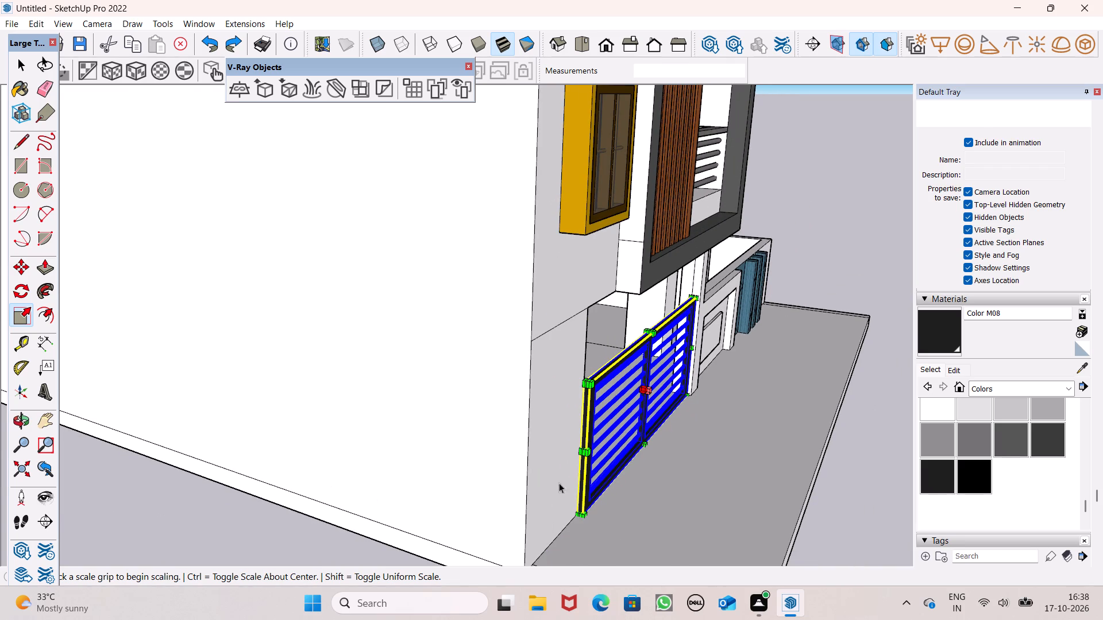
Move the barred gate about 3 3/16" inwards so its outer bottom corner meets the porch side wall's bottom edge.
key("m")
key("Return")
scroll(633, 437, "down", 2)
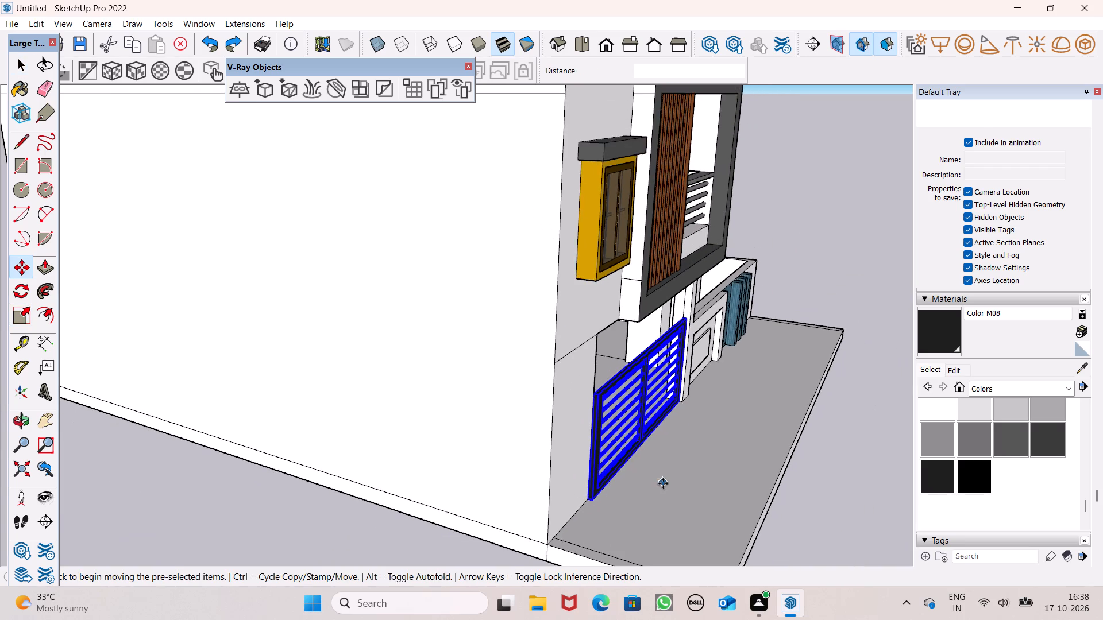
middle_click_drag(663, 487, 578, 476)
scroll(542, 498, "up", 6)
scroll(487, 502, "up", 6)
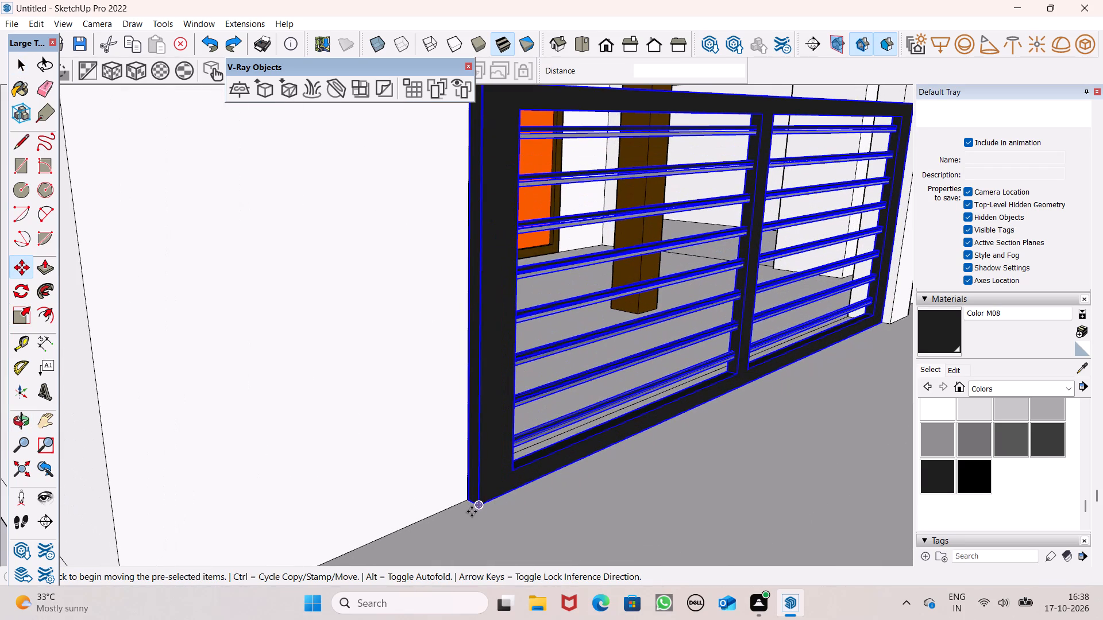
left_click_drag(477, 505, 472, 497)
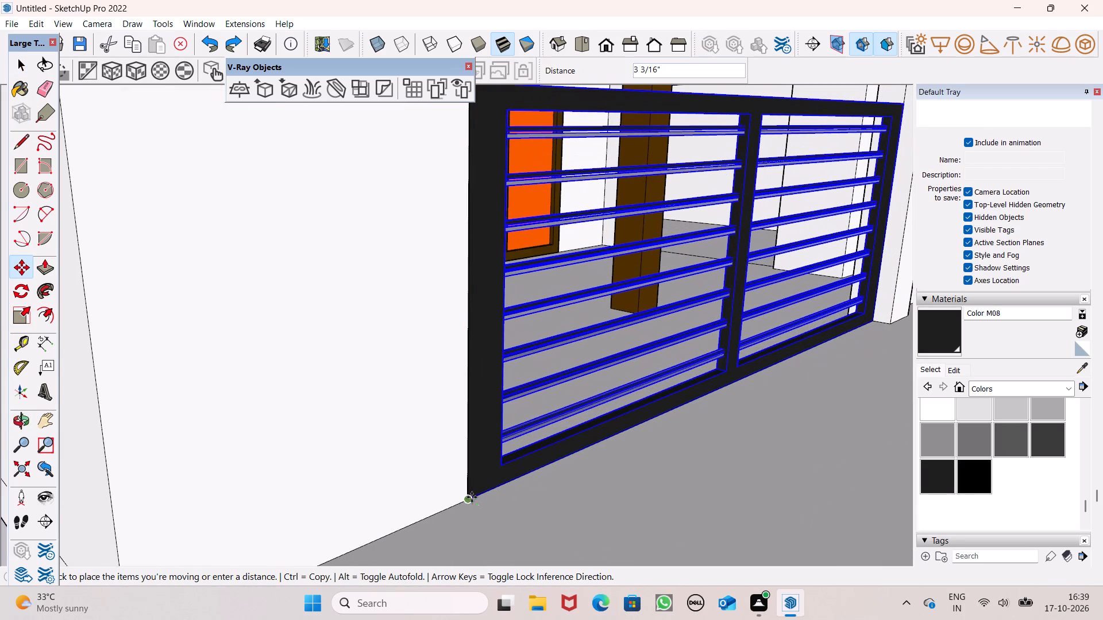
left_click_drag(472, 497, 466, 496)
scroll(476, 432, "down", 13)
key("space")
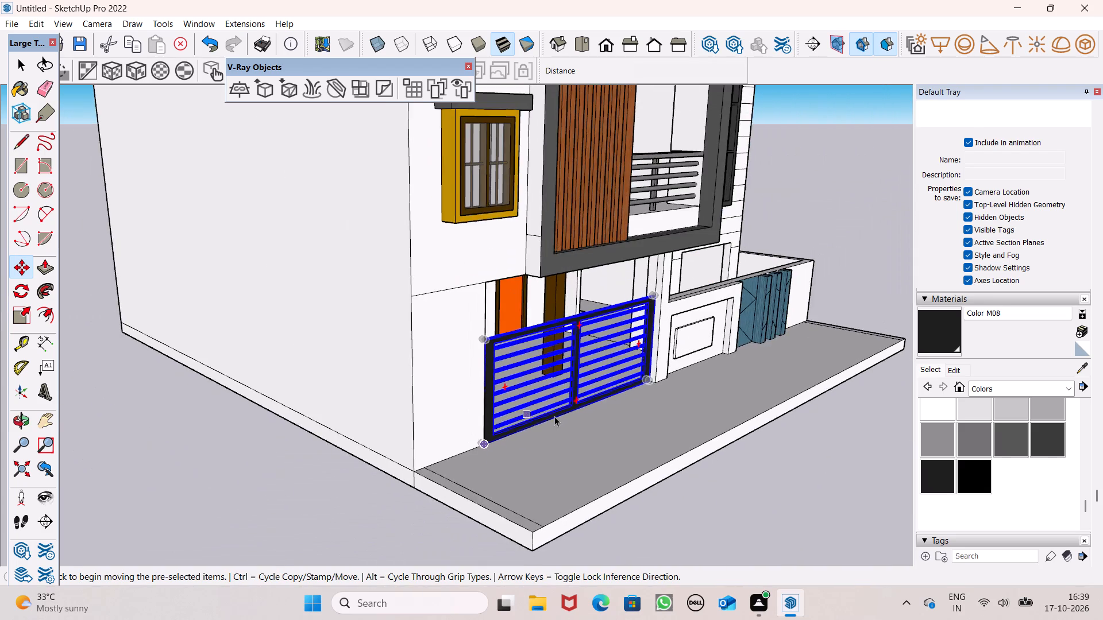
Paint the balcony parapet's front face and the raised rectangular panel on the compound wall with the Carrera Marble stone material.
scroll(554, 416, "down", 4)
middle_click_drag(649, 506, 415, 506)
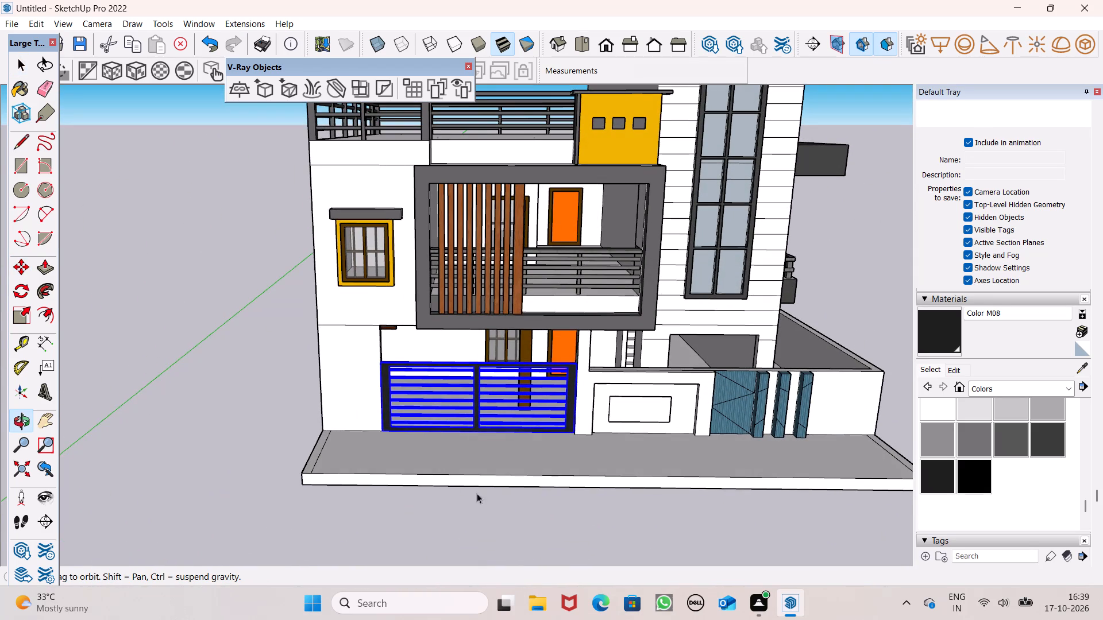
left_click(1015, 383)
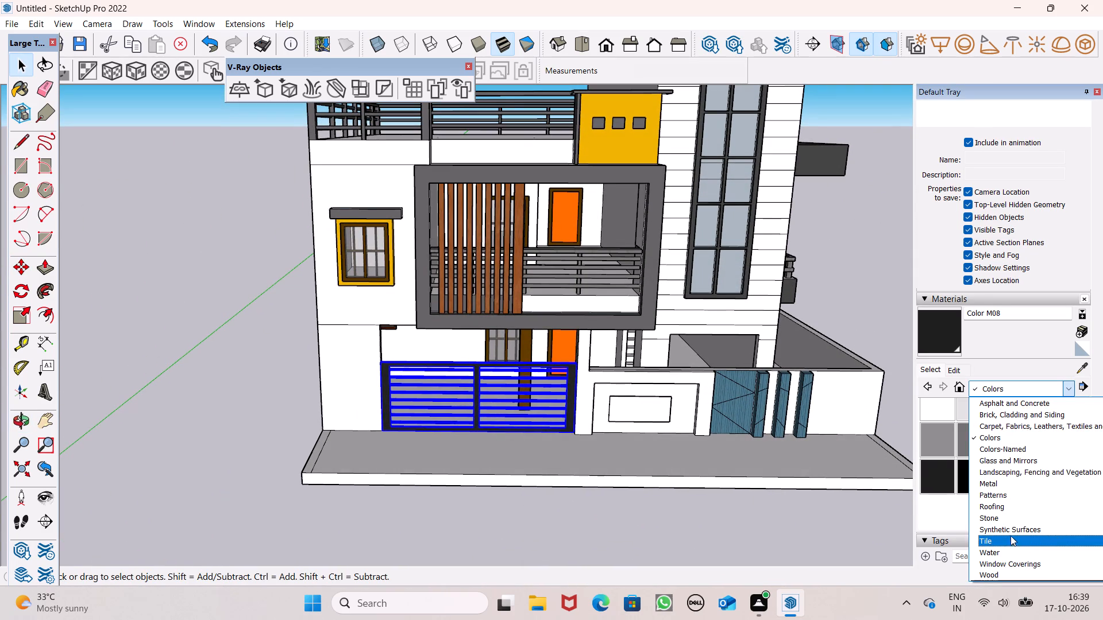
left_click(1003, 521)
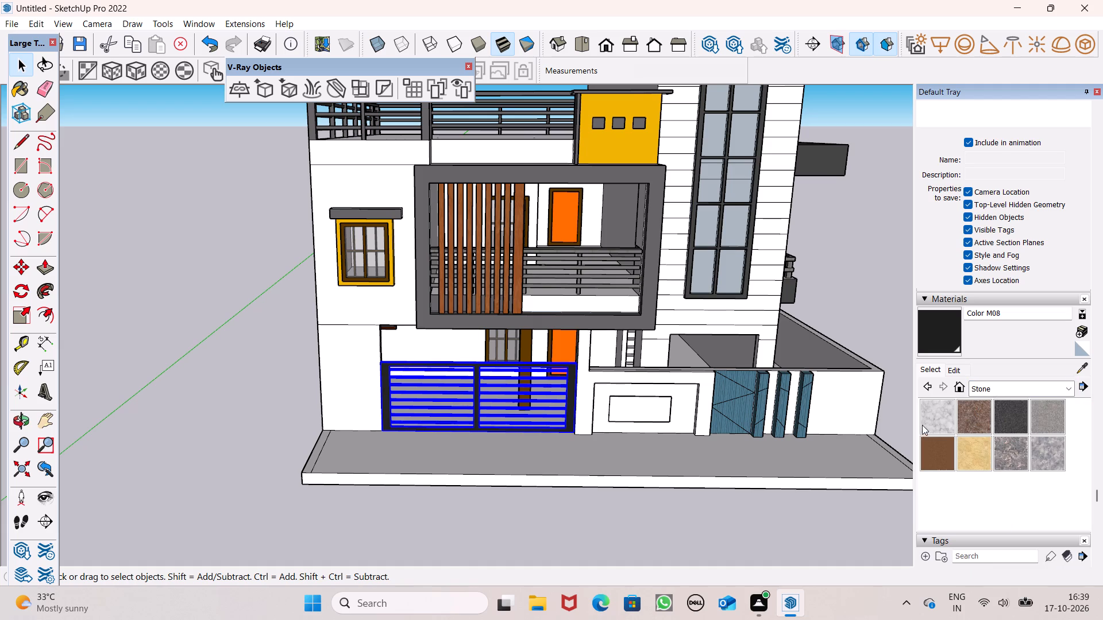
left_click(944, 423)
scroll(615, 420, "up", 6)
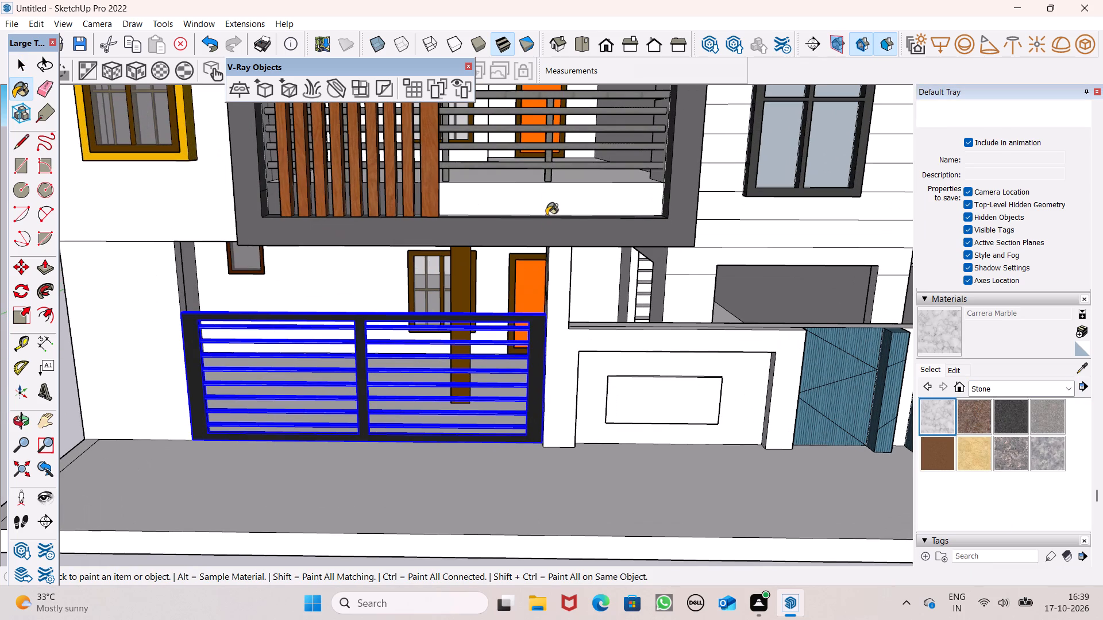
left_click(546, 208)
left_click(658, 400)
Paint the compound-wall panel's top edge and the end face nearest the blue gate with Carrera Marble.
scroll(650, 369, "down", 2)
middle_click_drag(662, 416, 576, 405)
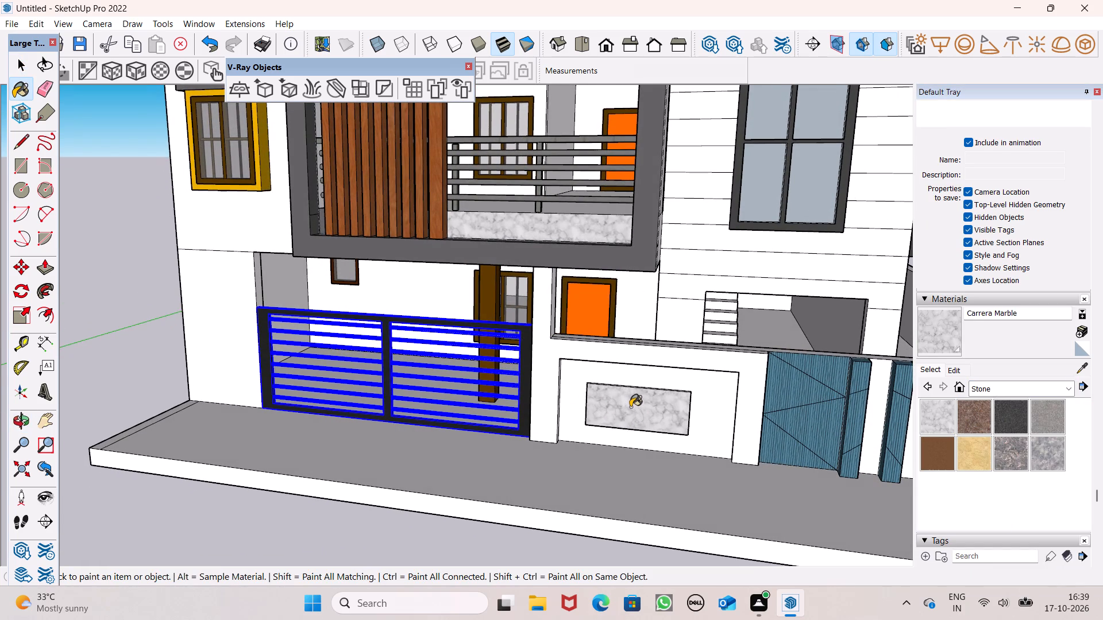
scroll(630, 407, "up", 1)
middle_click_drag(634, 427, 566, 435)
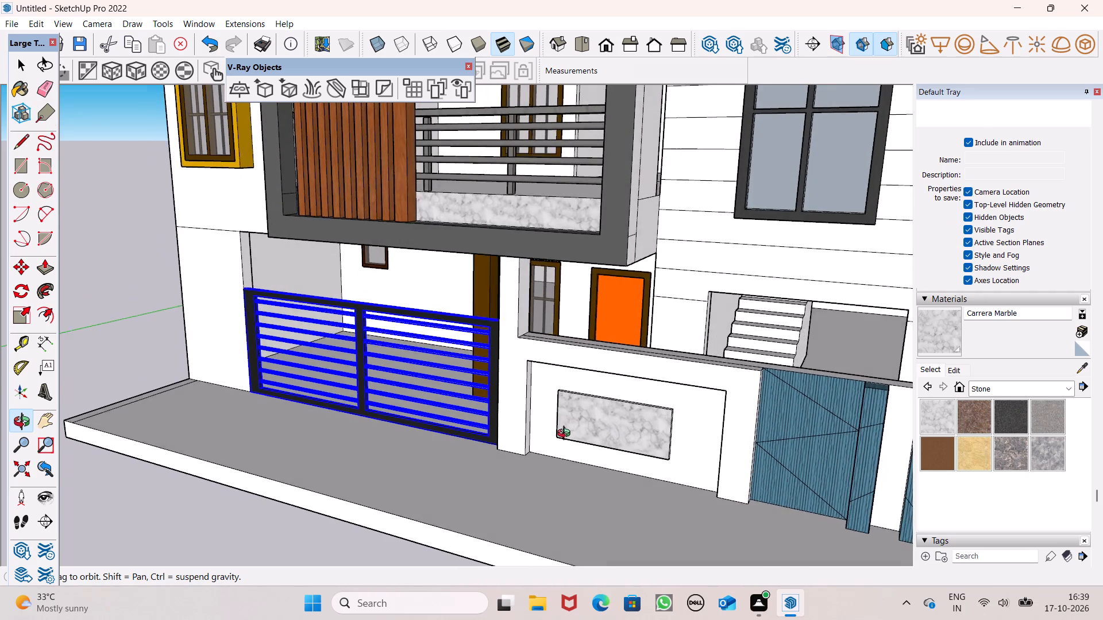
middle_click_drag(566, 435, 519, 525)
scroll(607, 489, "up", 1)
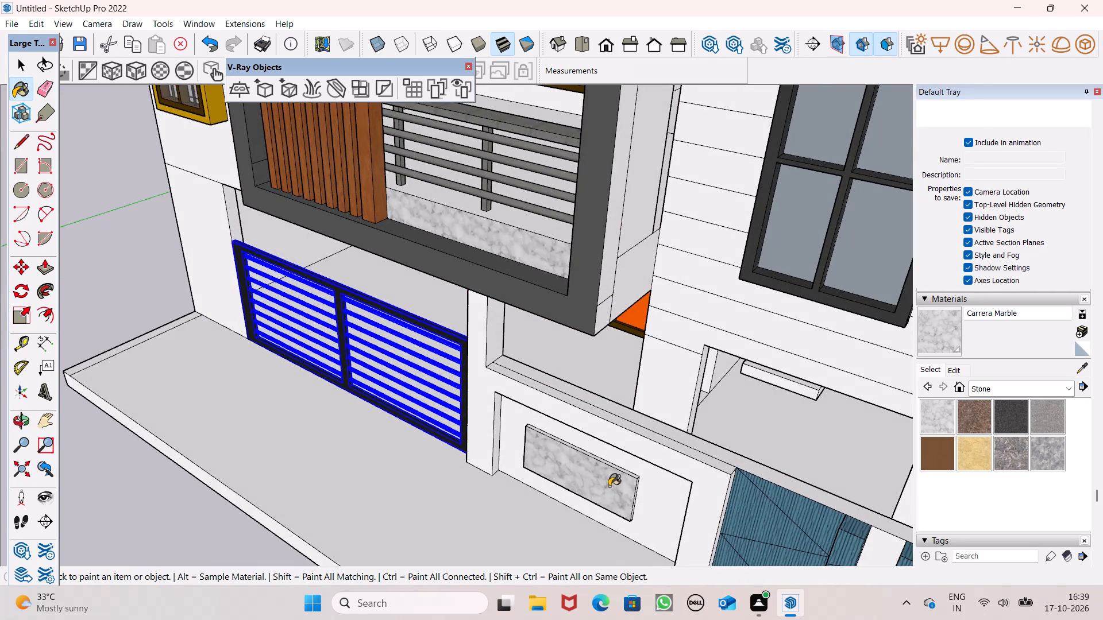
scroll(621, 490, "up", 13)
left_click(649, 450)
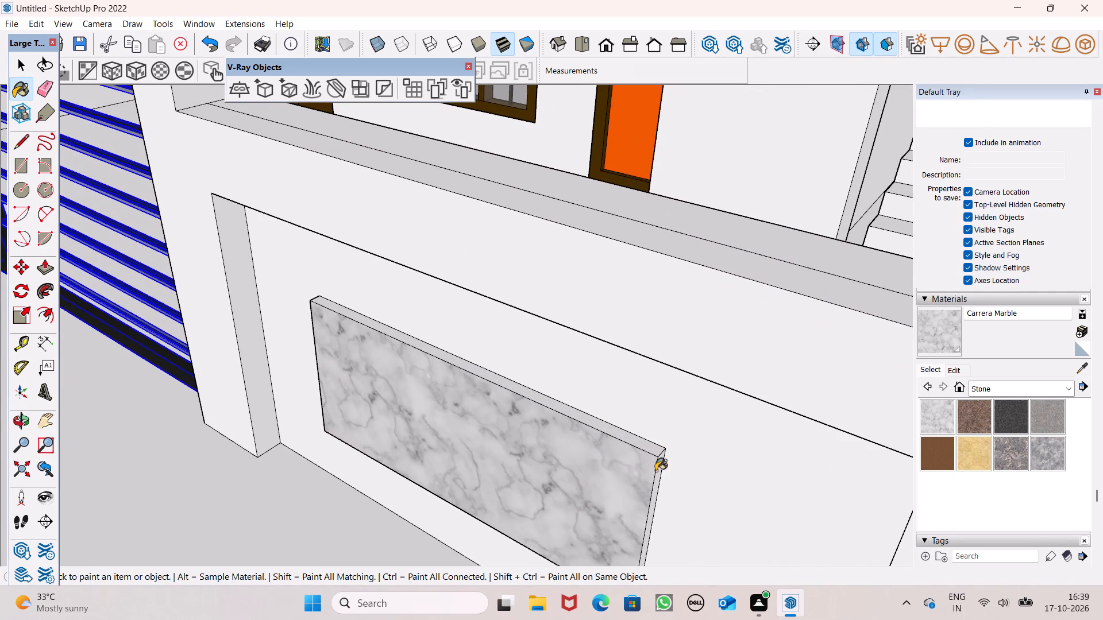
scroll(658, 466, "down", 1)
scroll(647, 514, "up", 5)
middle_click_drag(650, 507, 651, 507)
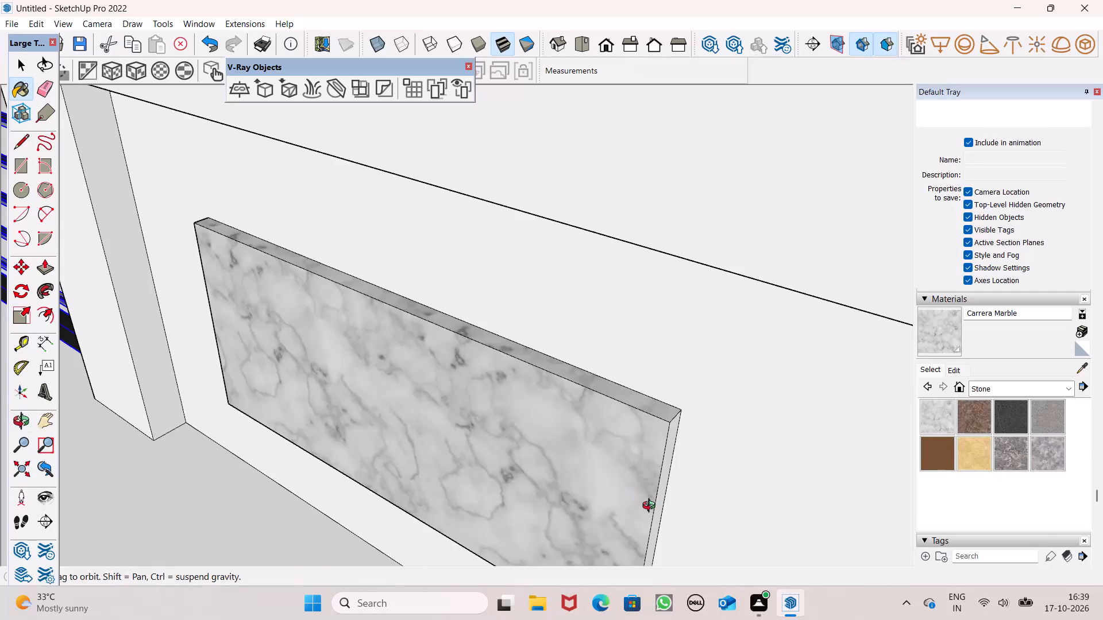
middle_click_drag(651, 507, 603, 464)
left_click(594, 448)
Paint the compound-wall panel's end face nearest the barred gate with Carrera Marble.
middle_click_drag(577, 455, 790, 458)
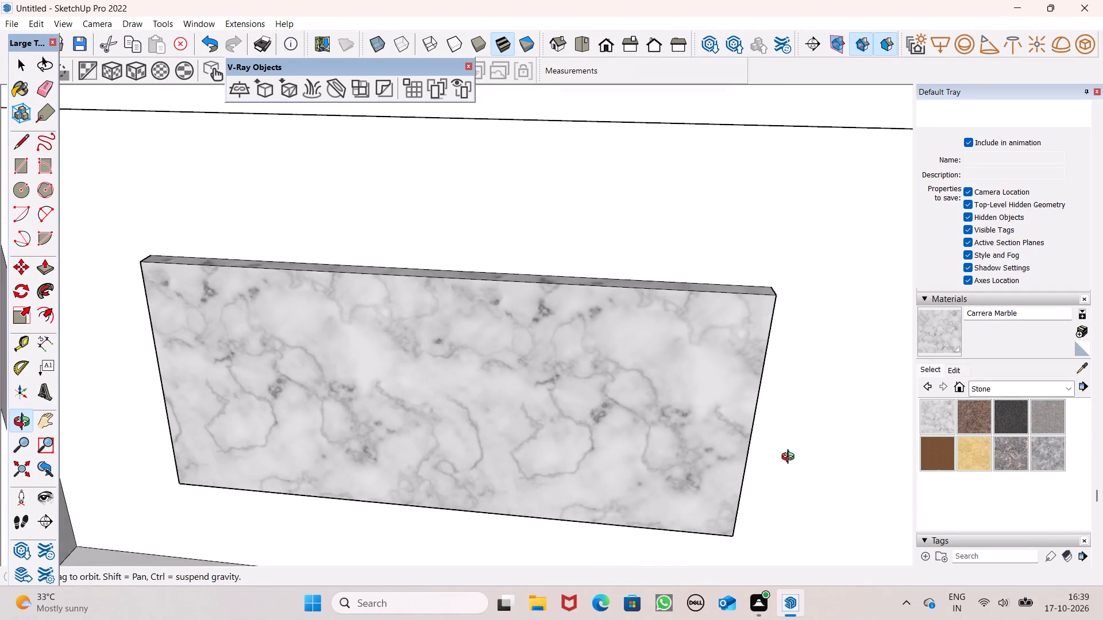
middle_click_drag(790, 458, 792, 457)
middle_click_drag(384, 472, 686, 439)
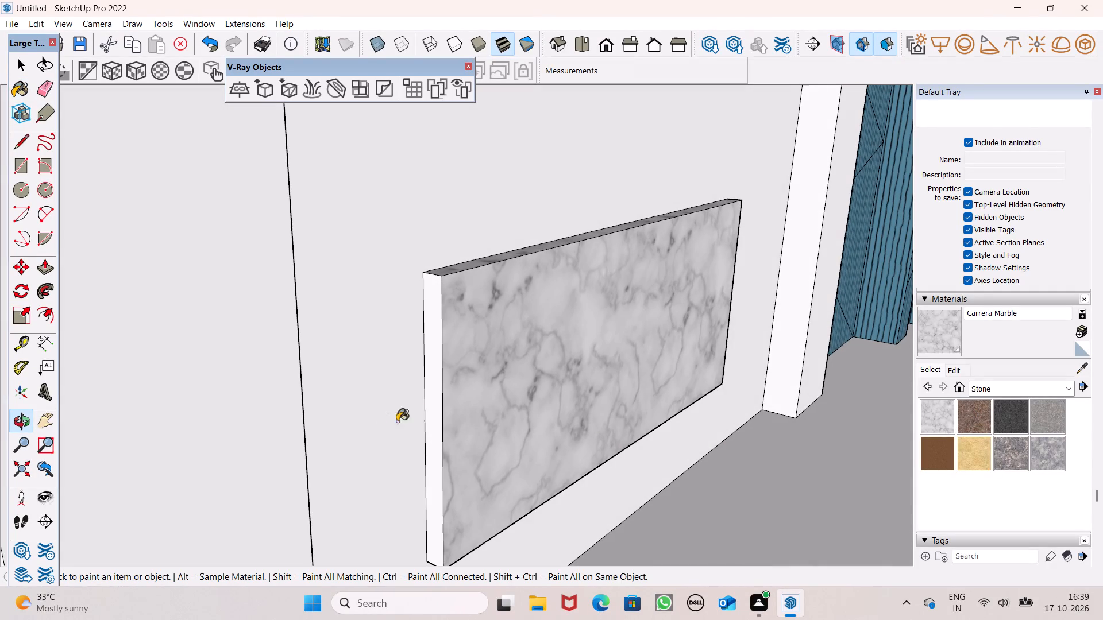
left_click(429, 416)
Paint the underside of the raised compound-wall panel with Carrera Marble.
scroll(509, 394, "down", 3)
middle_click_drag(544, 414, 458, 199)
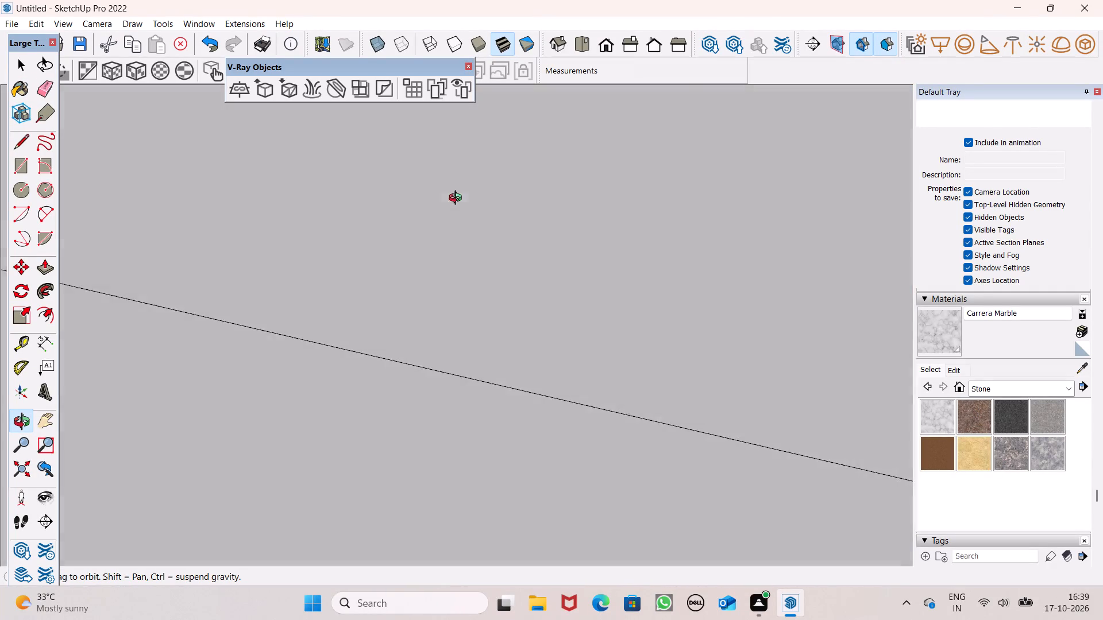
middle_click_drag(458, 199, 360, 299)
scroll(356, 285, "up", 6)
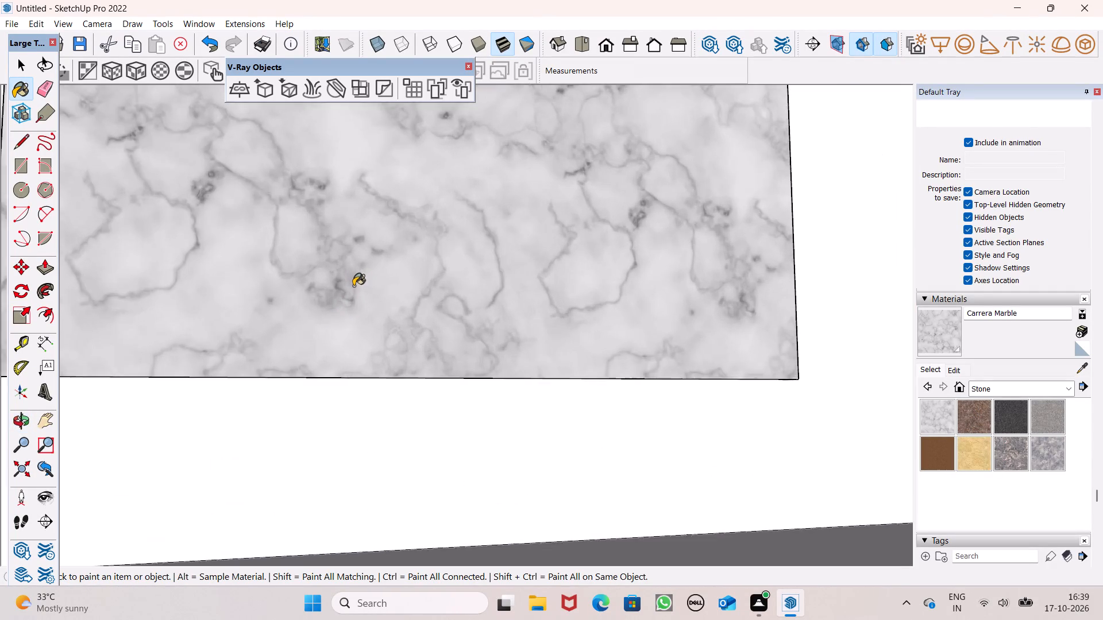
middle_click_drag(360, 315, 271, 270)
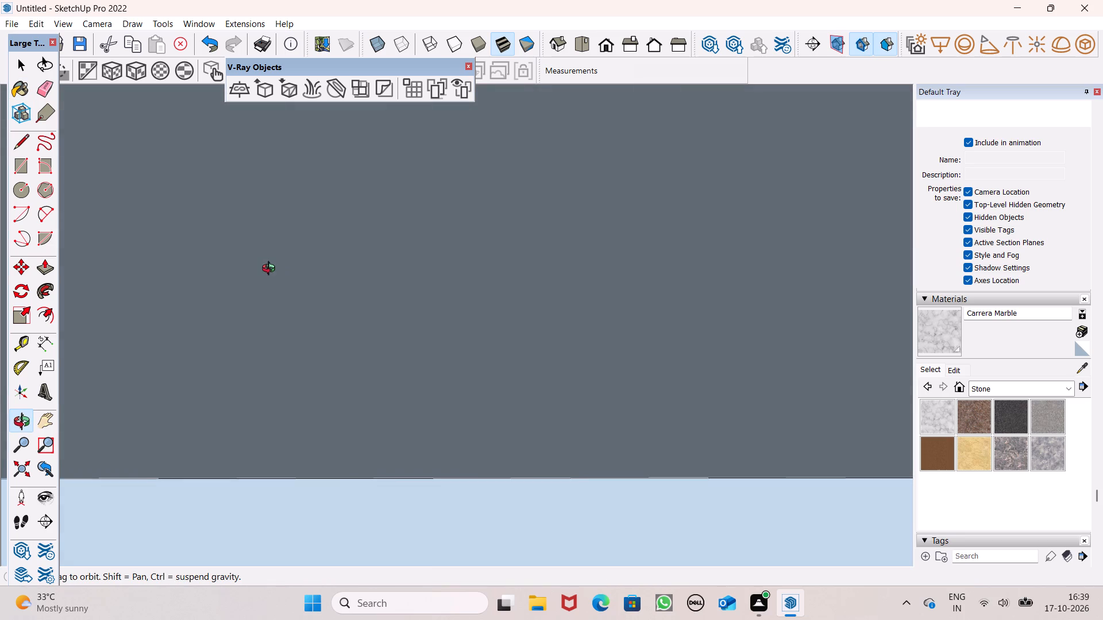
middle_click_drag(271, 270, 247, 260)
scroll(496, 331, "down", 5)
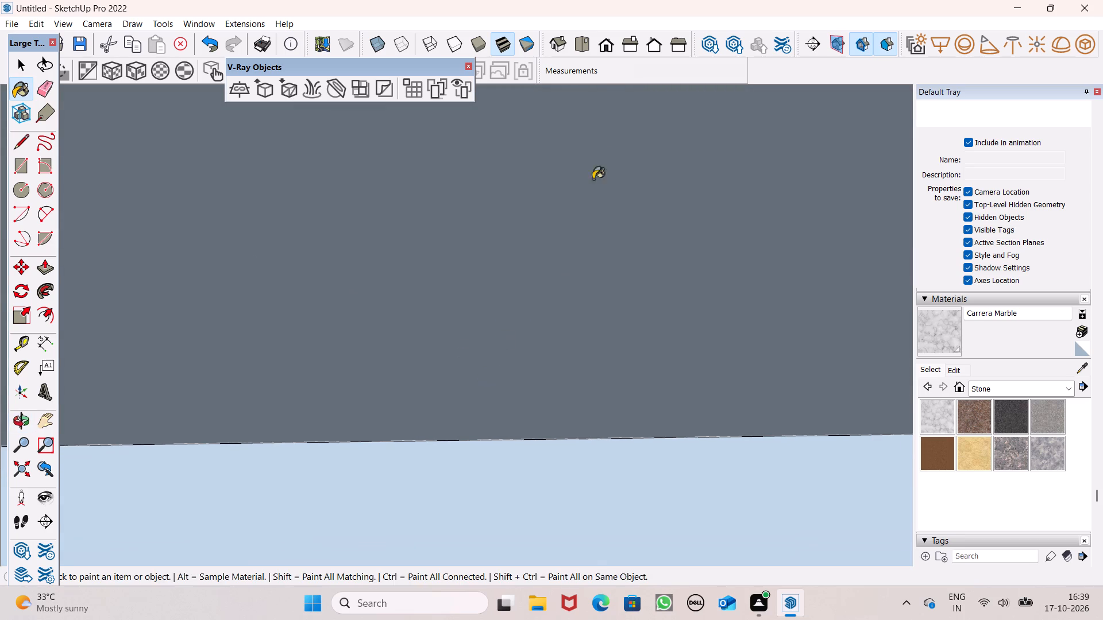
left_click(615, 49)
scroll(661, 300, "down", 3)
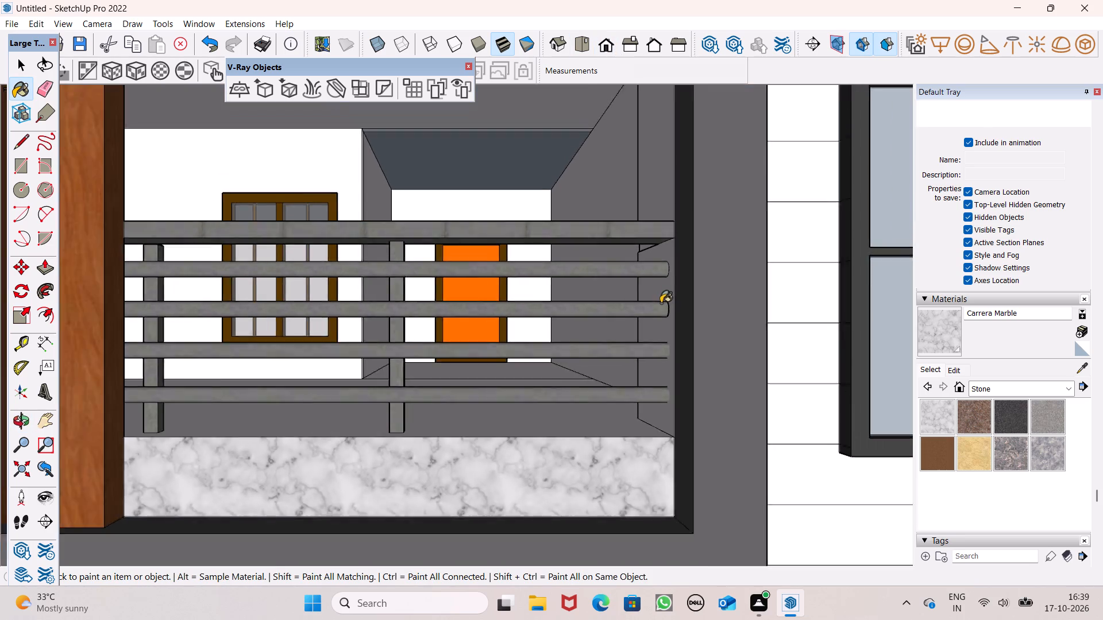
scroll(661, 303, "down", 6)
scroll(580, 396, "down", 9)
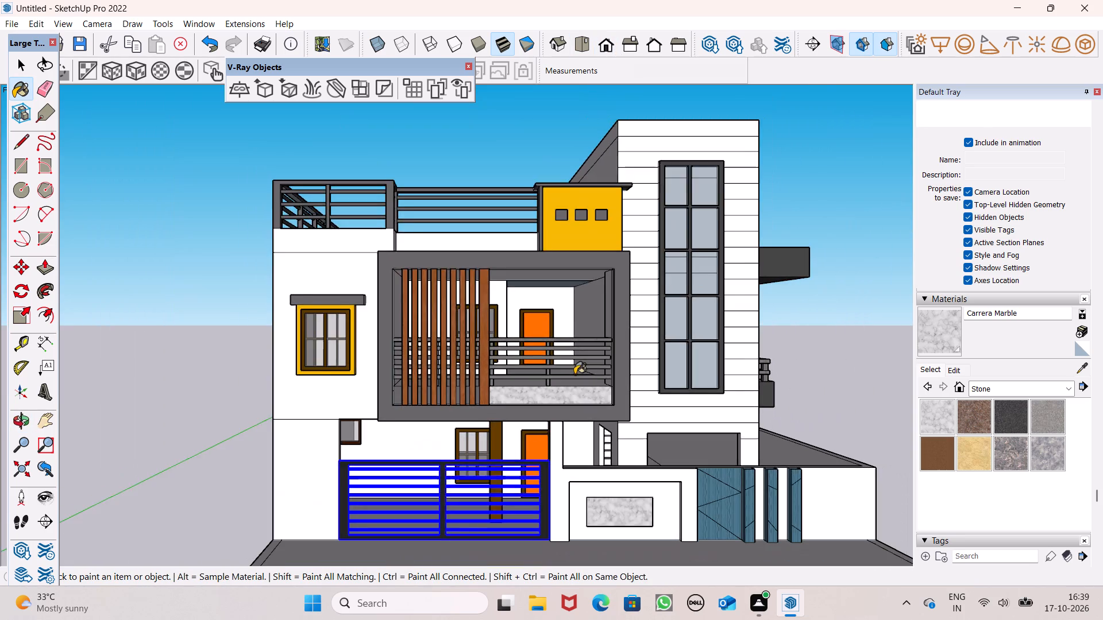
scroll(574, 374, "down", 4)
middle_click_drag(597, 447, 448, 402)
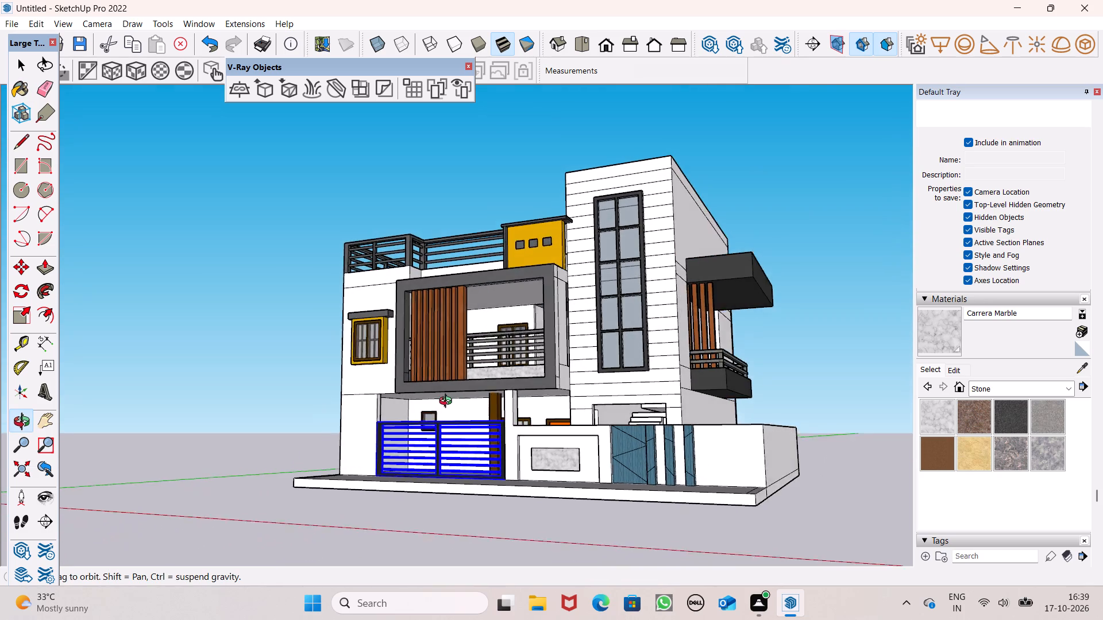
middle_click_drag(448, 402, 404, 392)
scroll(515, 460, "up", 15)
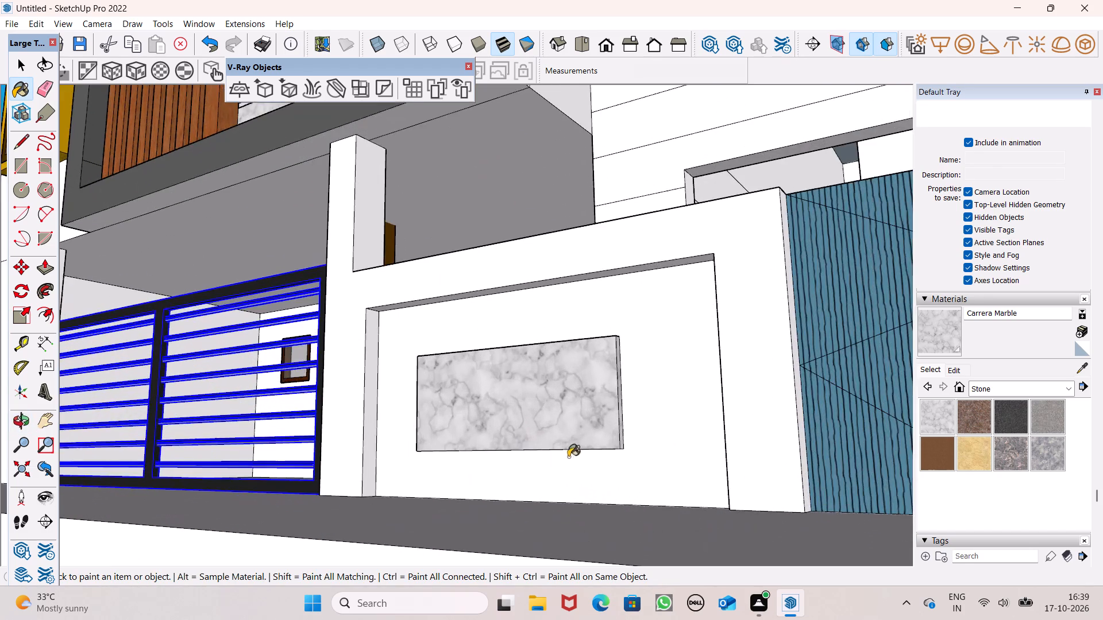
scroll(586, 460, "up", 7)
middle_click_drag(586, 460, 584, 445)
middle_click_drag(638, 444, 565, 444)
scroll(639, 444, "up", 1)
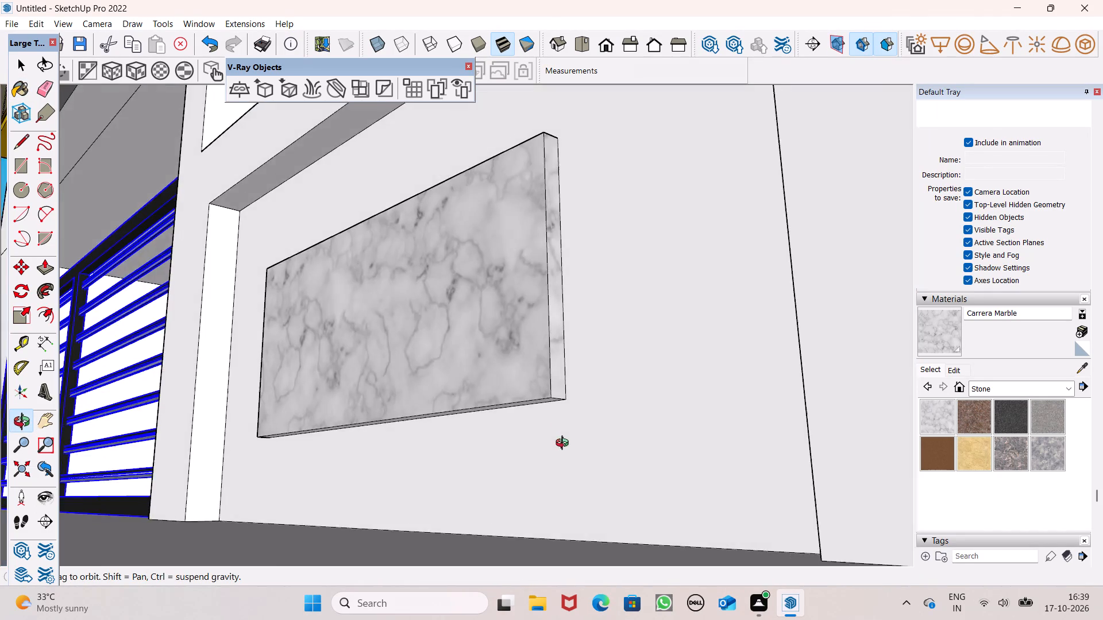
middle_click_drag(565, 444, 561, 413)
middle_click_drag(541, 396, 584, 472)
scroll(514, 350, "up", 4)
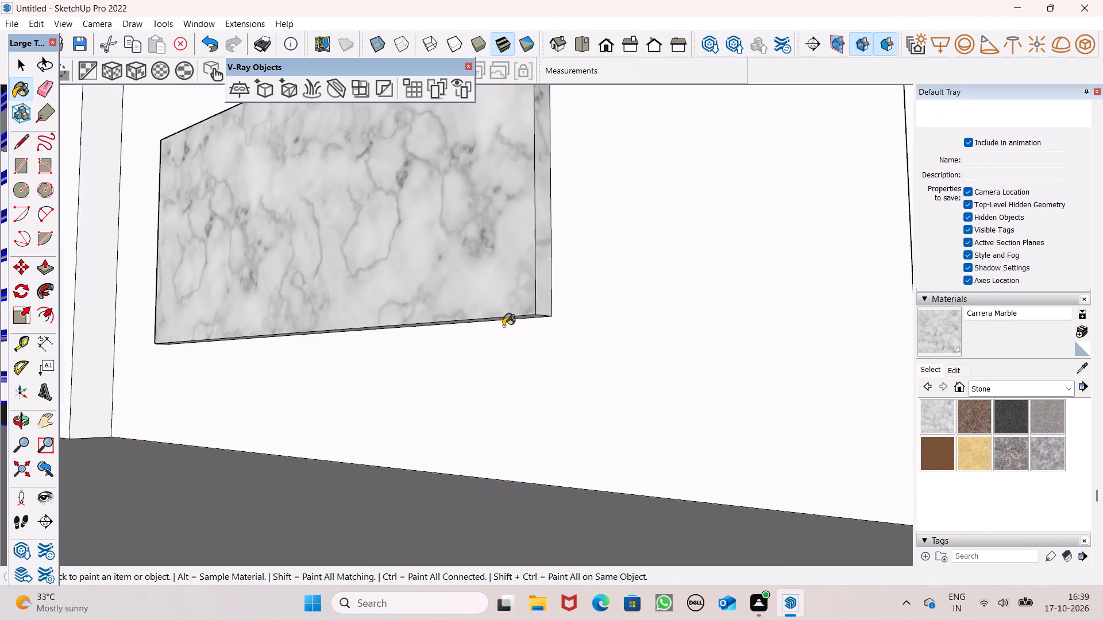
scroll(503, 326, "up", 4)
scroll(551, 322, "up", 14)
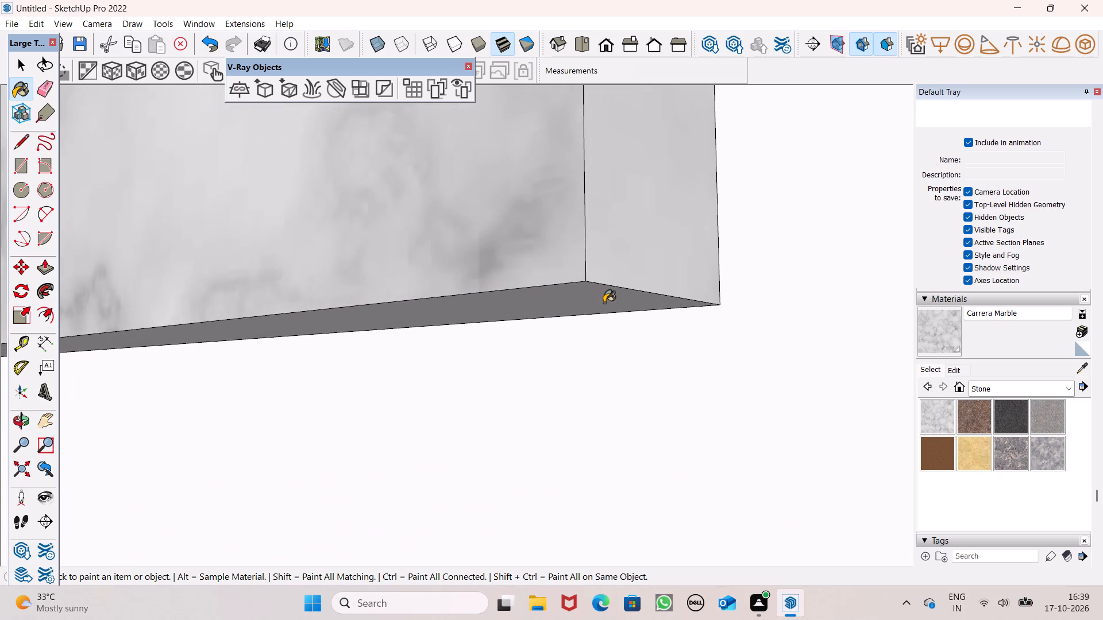
scroll(604, 303, "up", 6)
left_click(606, 288)
scroll(608, 292, "down", 12)
Stop painting and clear the selection of the barred gate.
key("space")
scroll(630, 315, "down", 3)
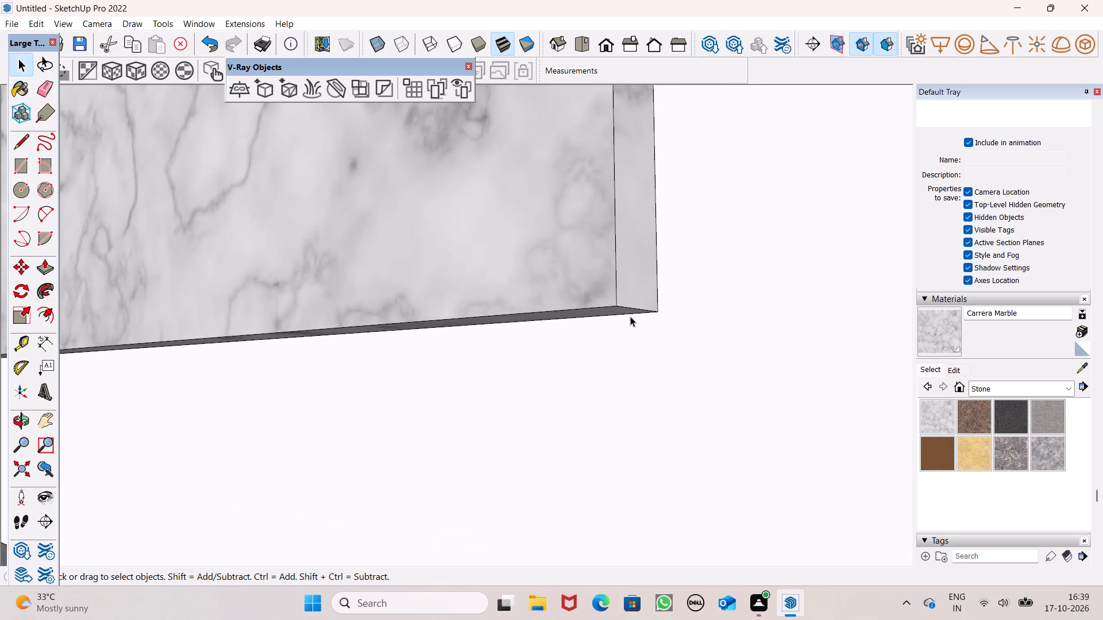
scroll(630, 316, "down", 20)
scroll(630, 316, "down", 4)
scroll(673, 350, "down", 6)
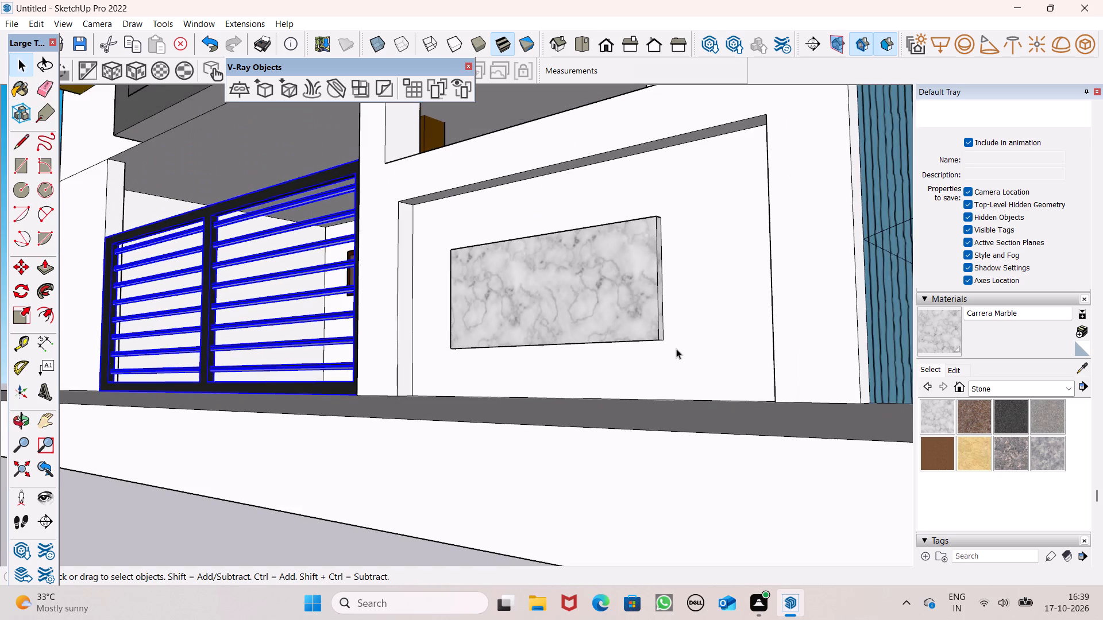
scroll(676, 348, "down", 10)
middle_click_drag(682, 361, 784, 484)
left_click(283, 500)
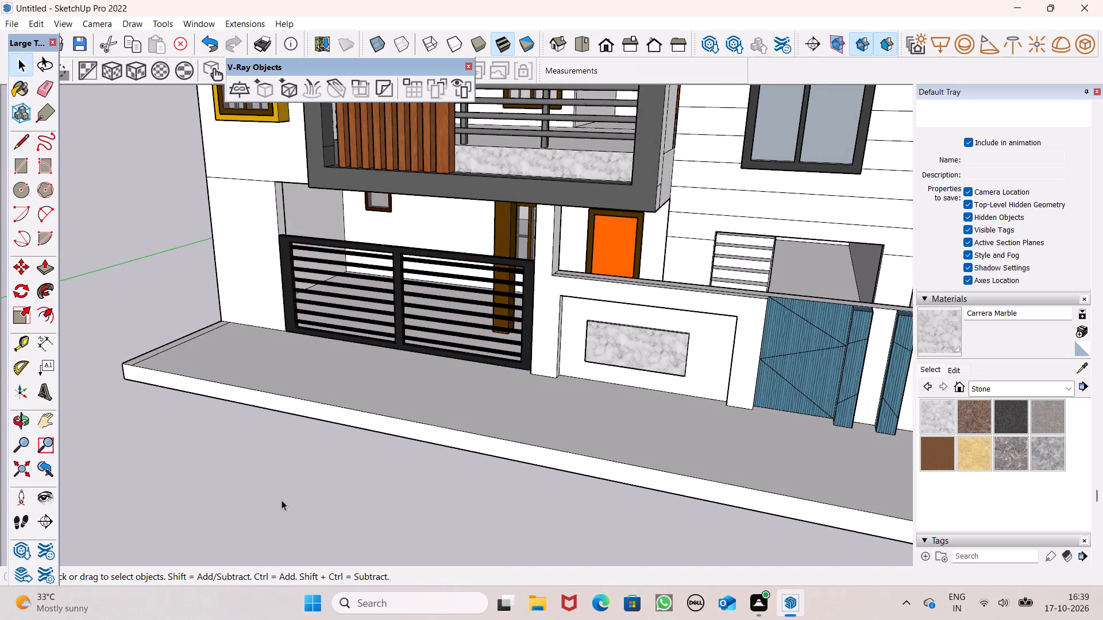
Erase the lower of the two horizontal lines near the top of the long side wall beside the barred gate.
scroll(308, 437, "down", 3)
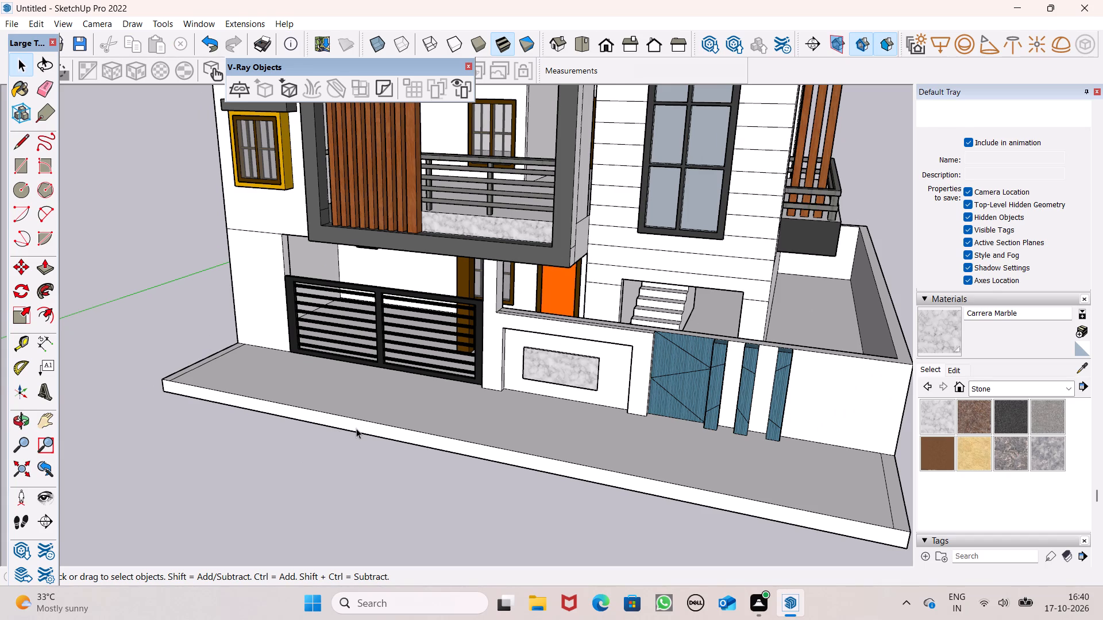
scroll(370, 378, "down", 1)
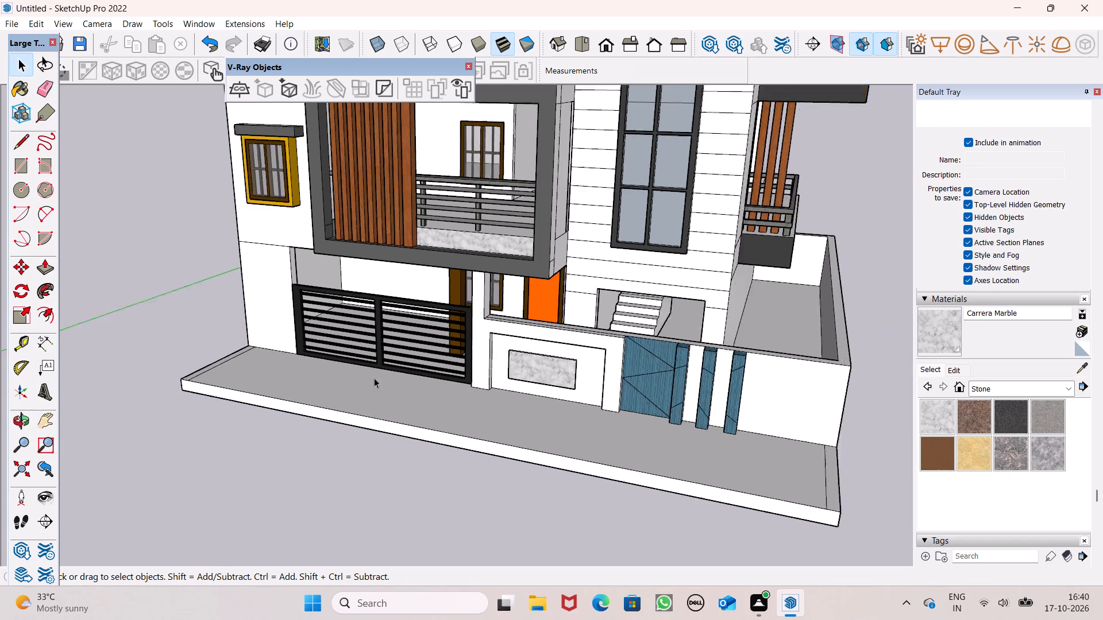
scroll(374, 378, "down", 3)
middle_click_drag(387, 392, 581, 465)
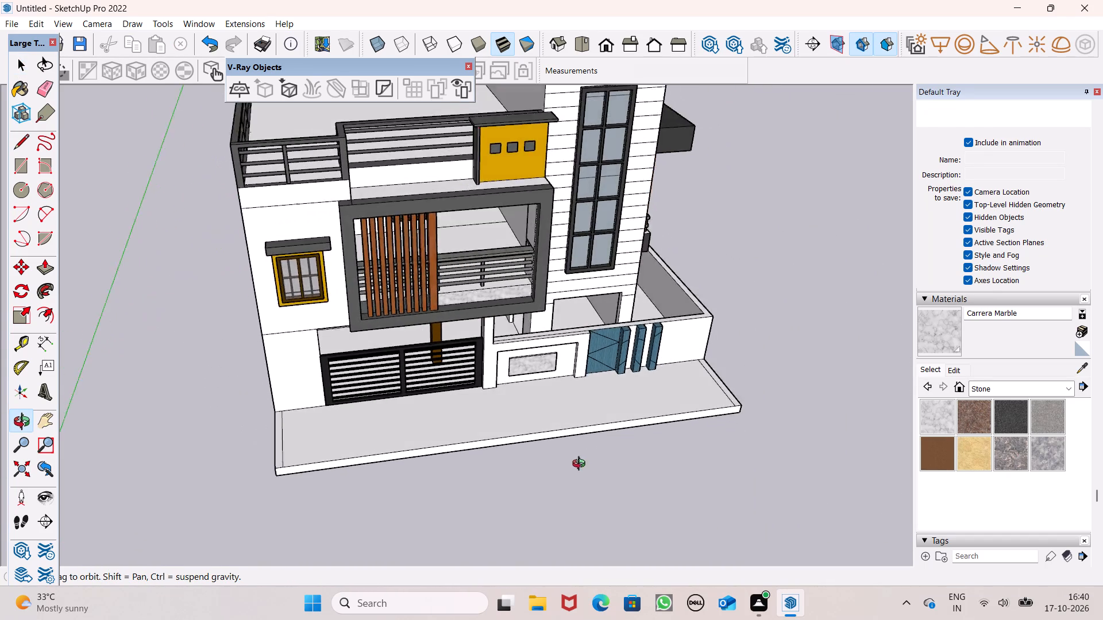
middle_click_drag(581, 465, 819, 379)
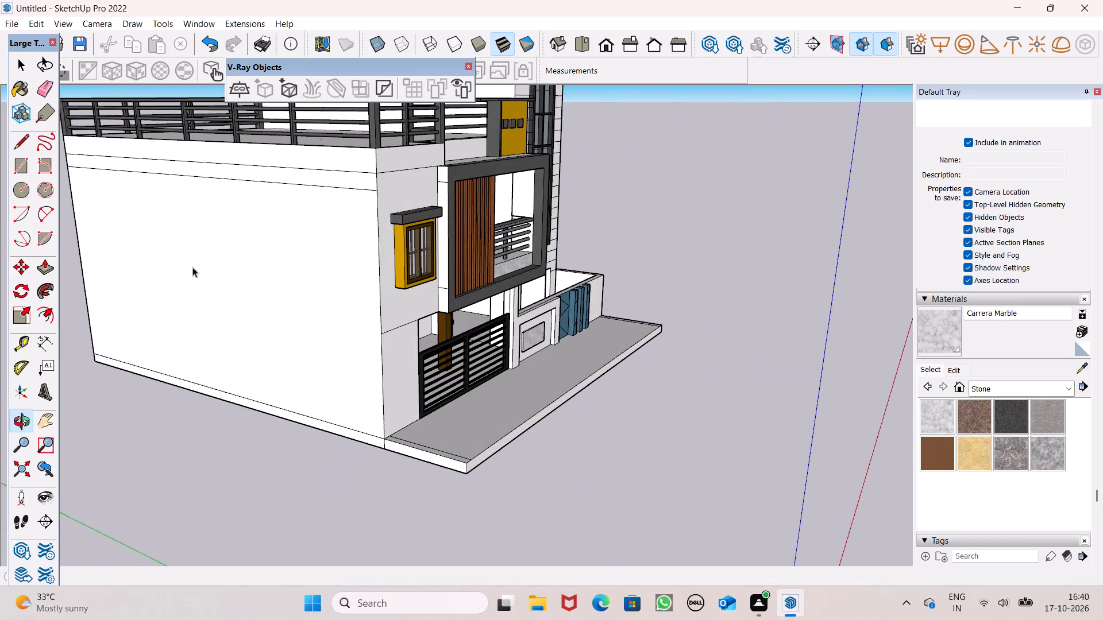
left_click(48, 94)
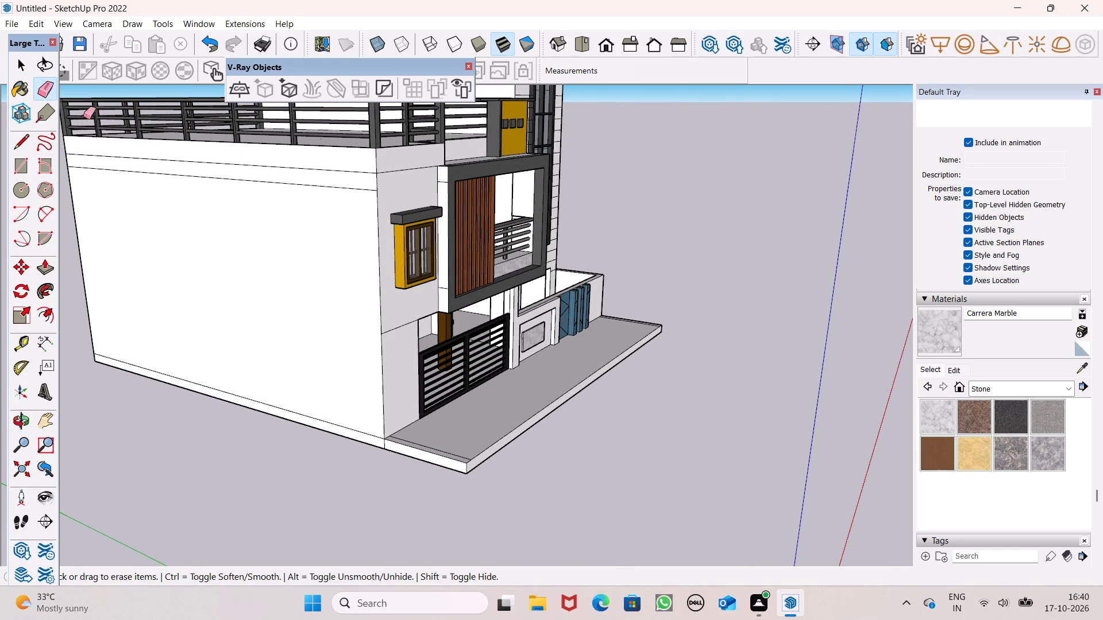
left_click_drag(227, 177, 229, 187)
Erase the four horizontal lines running across the rear wall below the terrace railing.
scroll(299, 290, "down", 3)
middle_click_drag(375, 334, 384, 337)
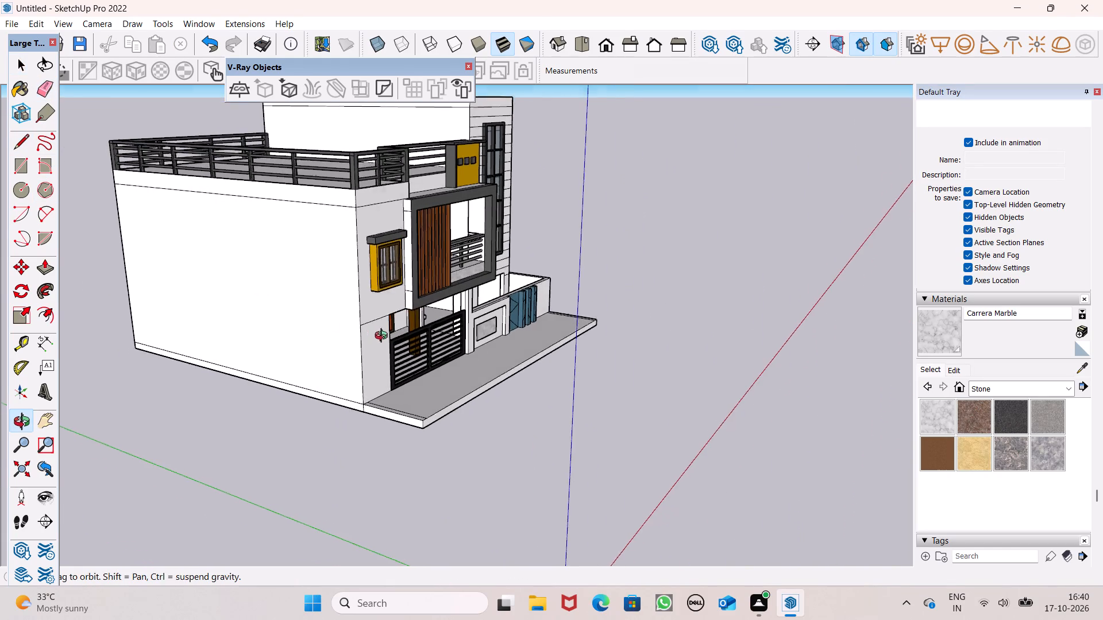
middle_click_drag(384, 337, 633, 321)
middle_click_drag(297, 330, 646, 343)
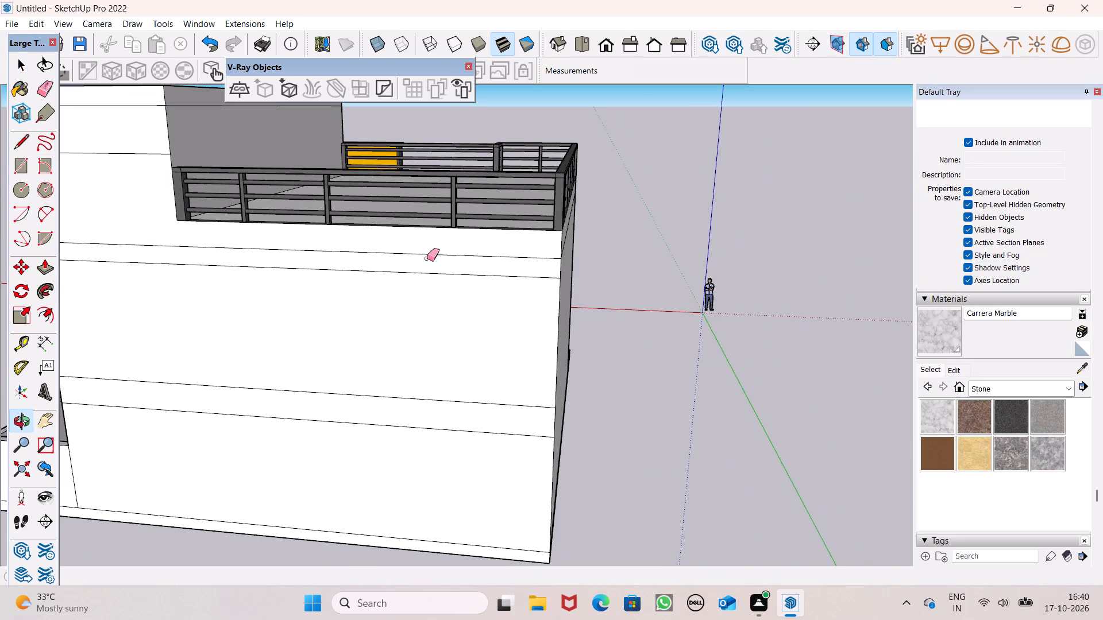
left_click_drag(453, 246, 441, 409)
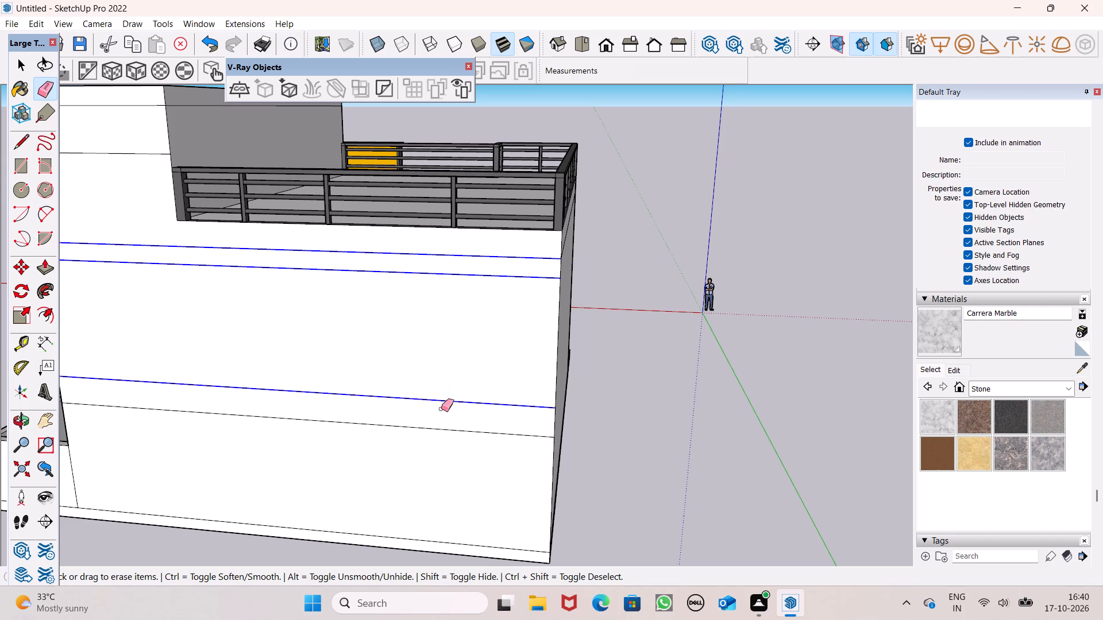
left_click_drag(441, 409, 435, 440)
Erase the two horizontal lines across the rear face of the raised tower block.
scroll(488, 349, "down", 2)
middle_click_drag(488, 356, 492, 358)
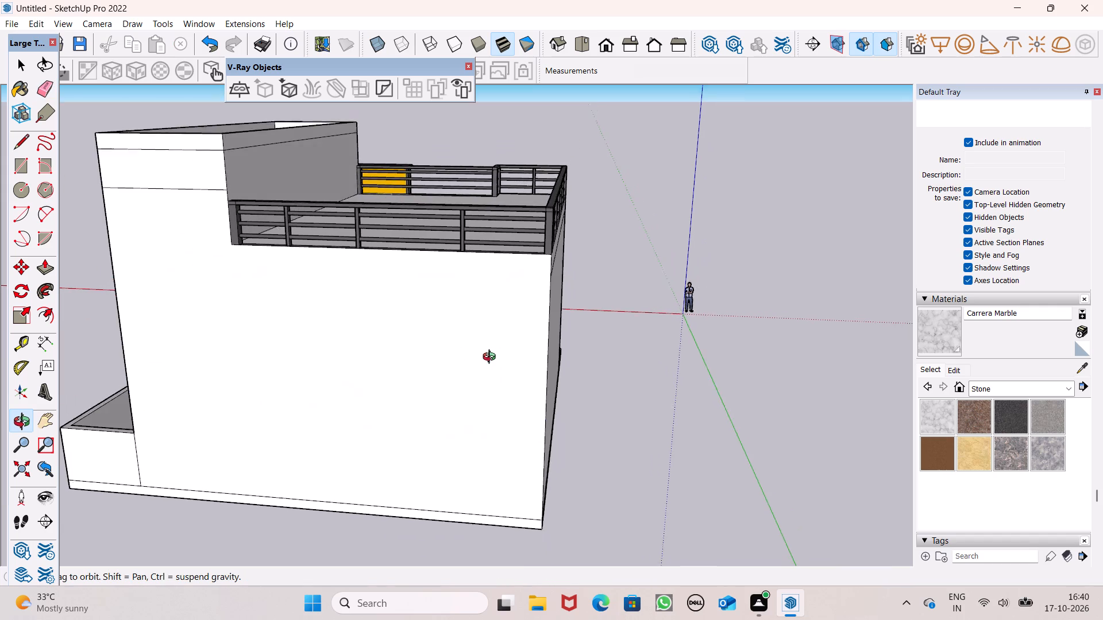
middle_click_drag(492, 358, 0, 299)
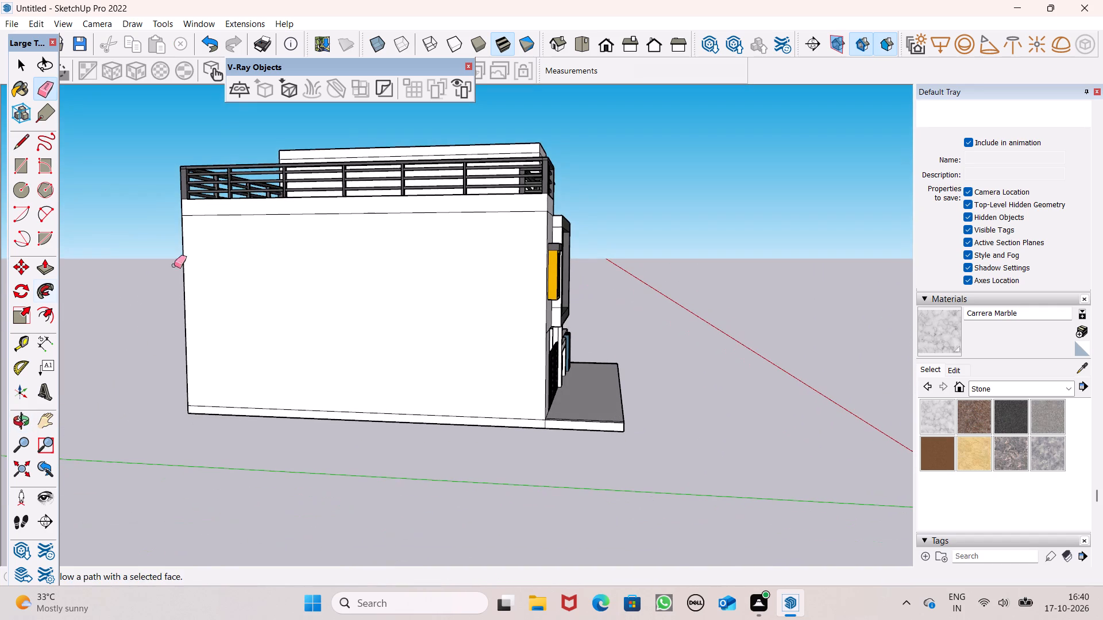
middle_click_drag(348, 293, 182, 319)
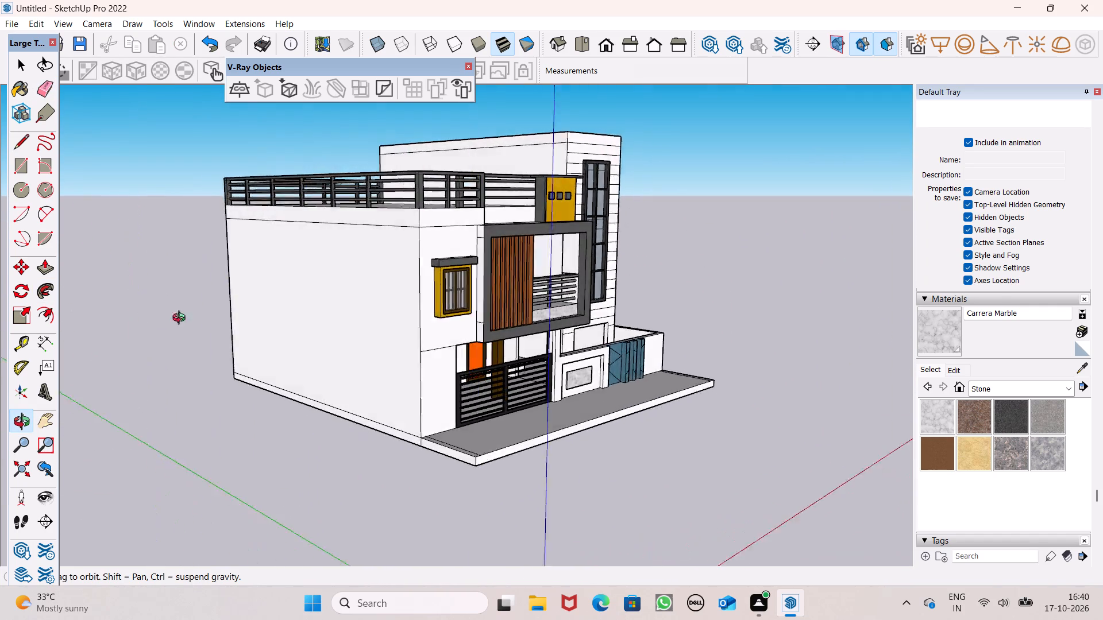
middle_click_drag(182, 319, 938, 360)
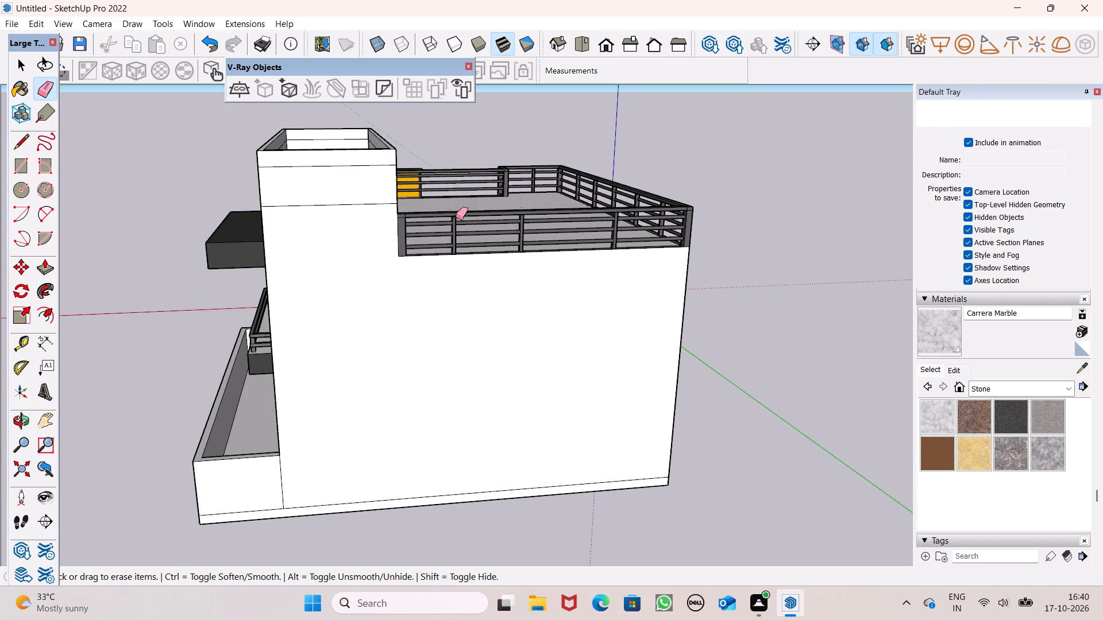
left_click_drag(329, 164, 326, 212)
Erase the horizontal lines on the side wall between the side balcony and the narrow strip at the rear corner.
middle_click_drag(345, 251, 583, 251)
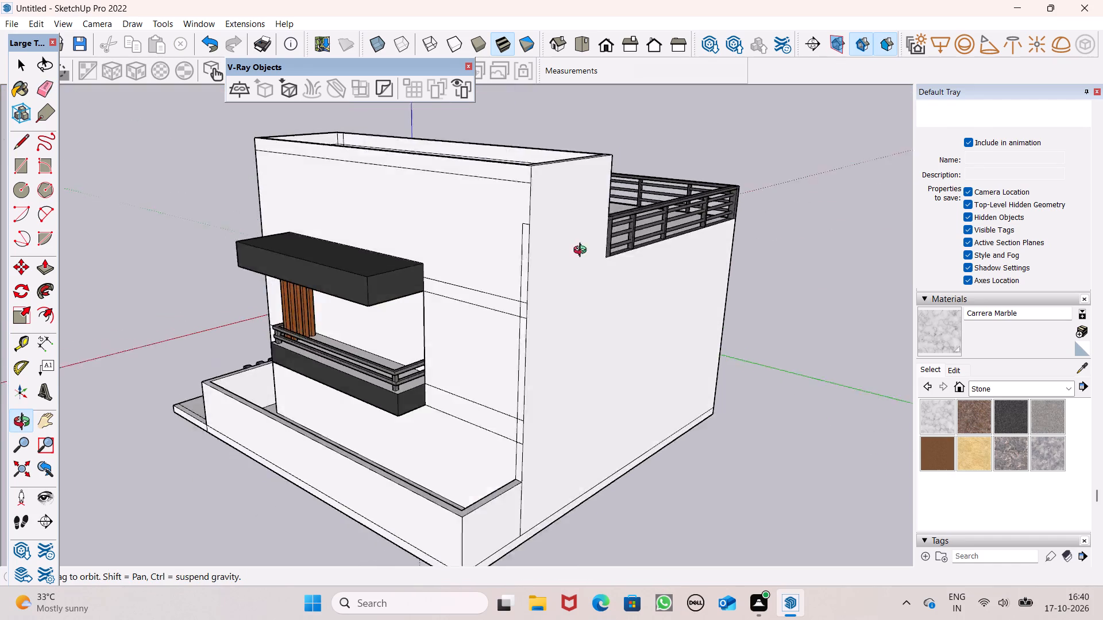
middle_click_drag(583, 251, 621, 250)
left_click_drag(595, 262, 558, 420)
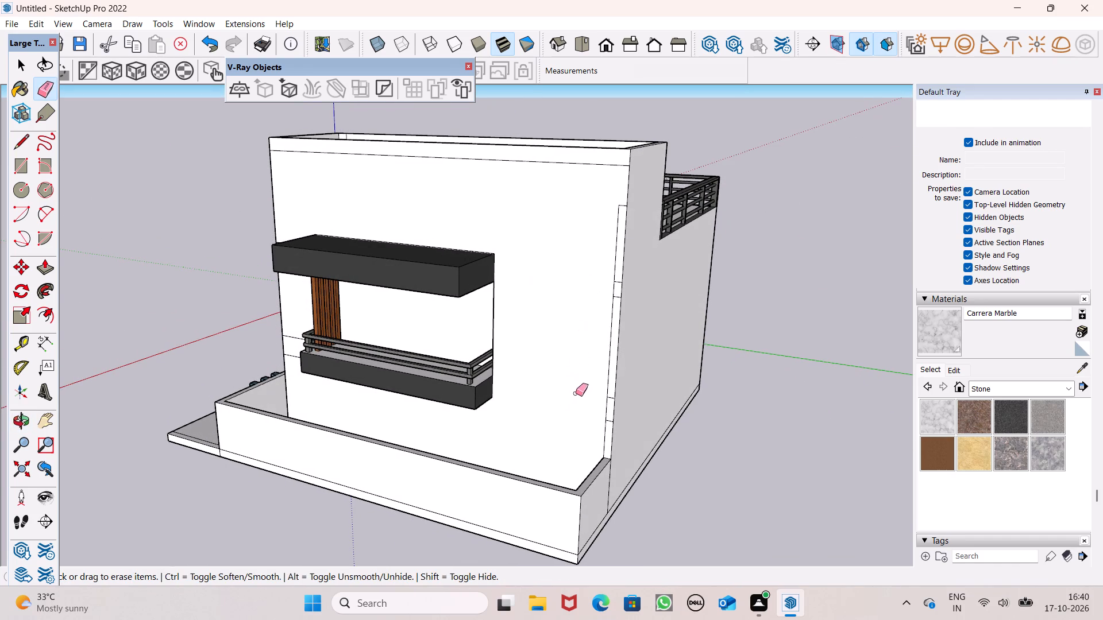
Erase the upper part of the narrow strip outline at the rear corner of the balcony side wall.
middle_click_drag(603, 343, 654, 334)
scroll(682, 208, "up", 5)
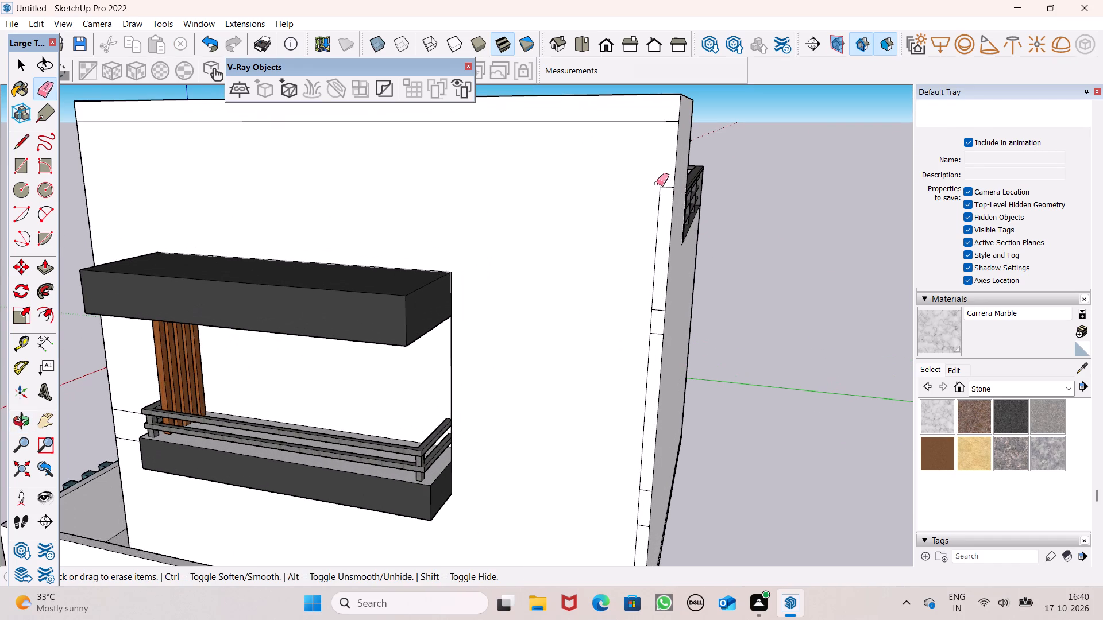
left_click_drag(662, 188, 660, 323)
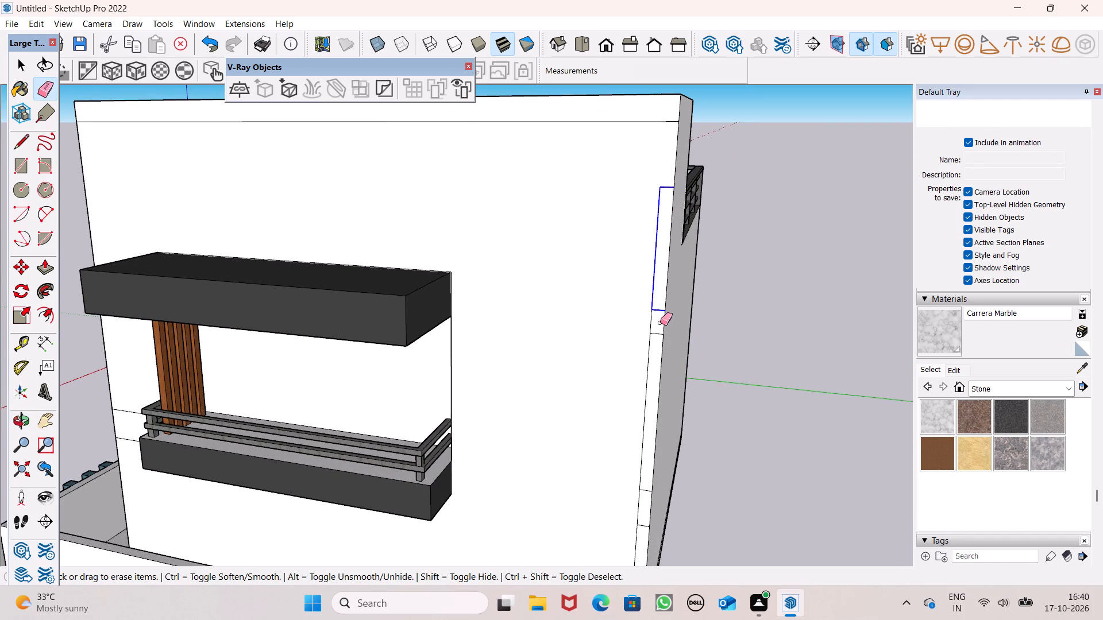
left_click_drag(660, 323, 642, 356)
left_click(650, 318)
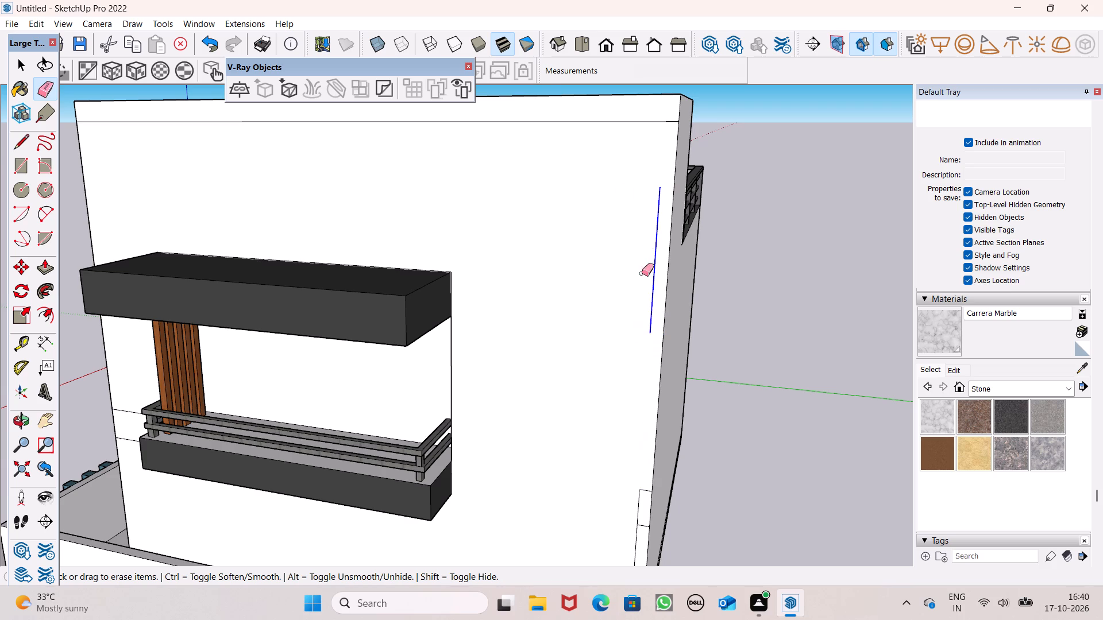
Erase the remaining strip outline at the rear corner of the balcony side wall, just above the compound wall.
scroll(527, 73, "down", 6)
scroll(641, 555, "up", 4)
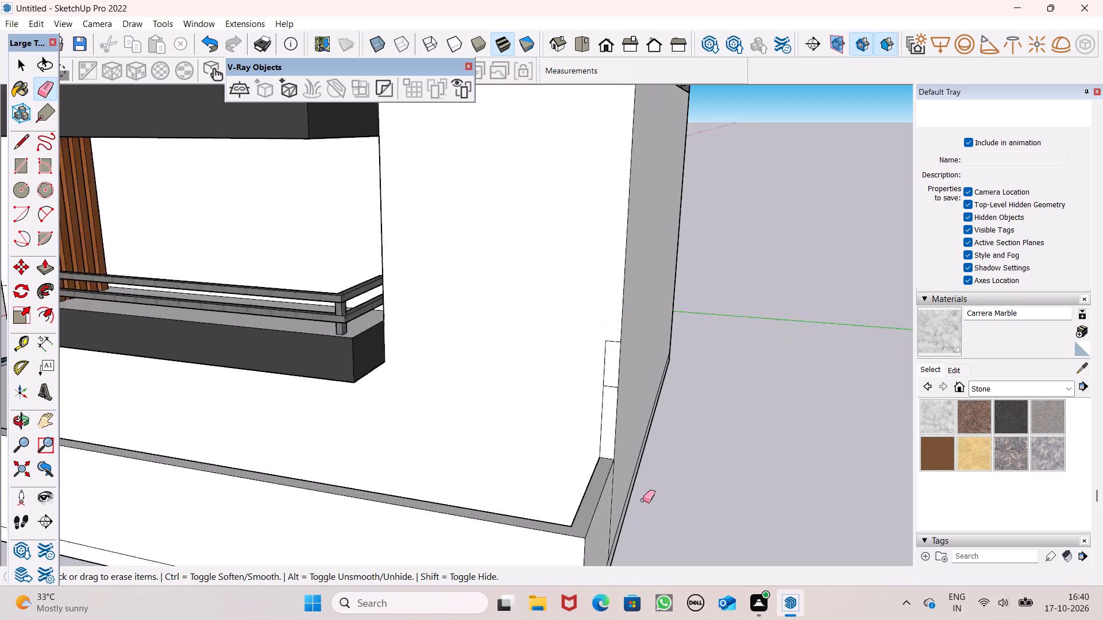
scroll(643, 500, "up", 3)
scroll(559, 398, "up", 4)
left_click_drag(610, 294, 604, 278)
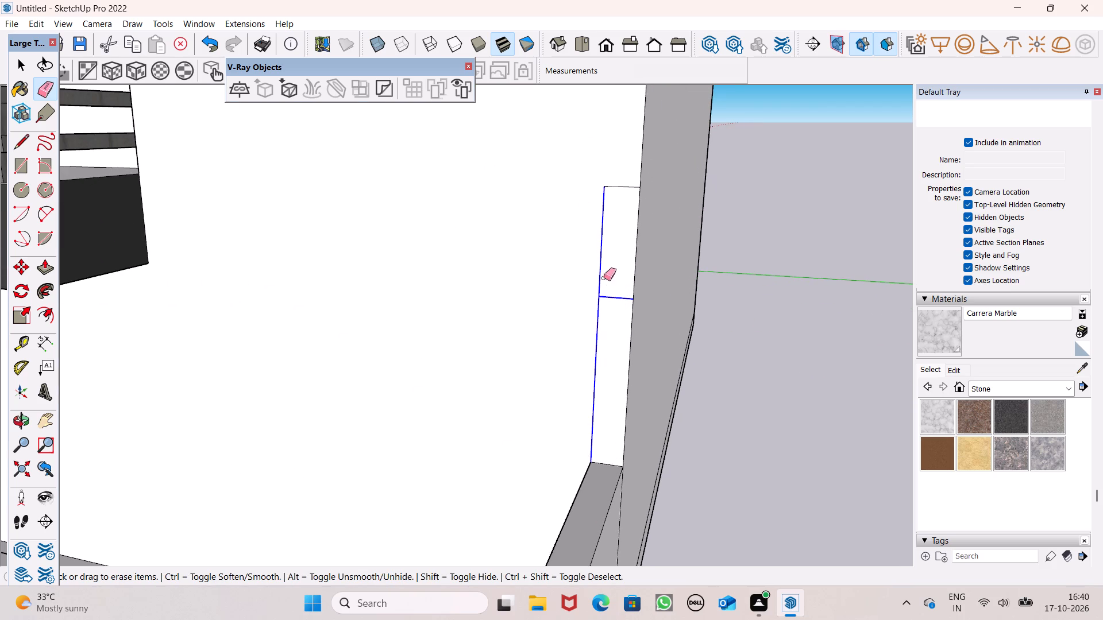
left_click_drag(604, 278, 618, 218)
left_click_drag(616, 176, 608, 190)
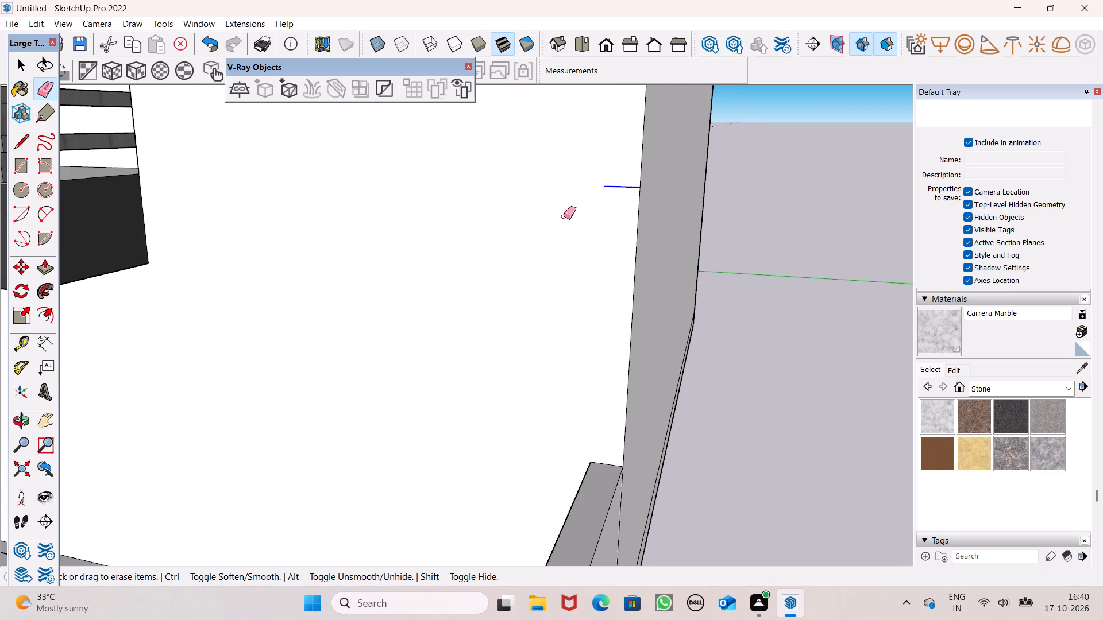
Erase the vertical line where the compound wall meets the rear wall of the house.
scroll(564, 216, "down", 6)
middle_click_drag(662, 429, 506, 377)
left_click_drag(315, 322, 340, 322)
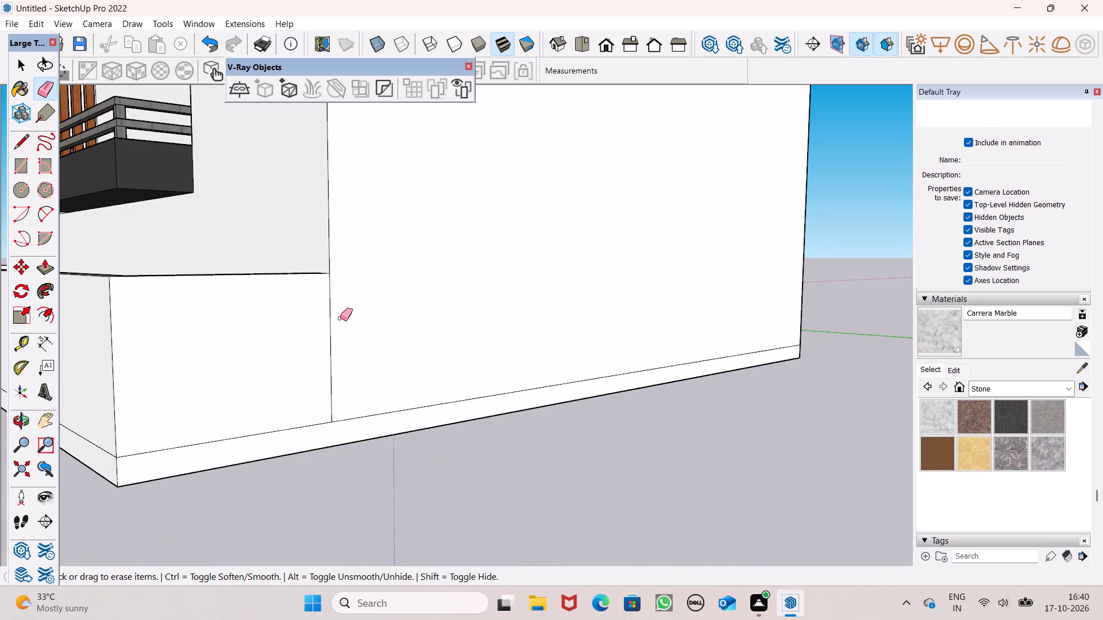
left_click_drag(340, 319, 326, 330)
Erase the four horizontal lines on the side wall between the front corner and the side balcony and its canopy.
scroll(396, 304, "down", 4)
middle_click_drag(260, 350, 533, 418)
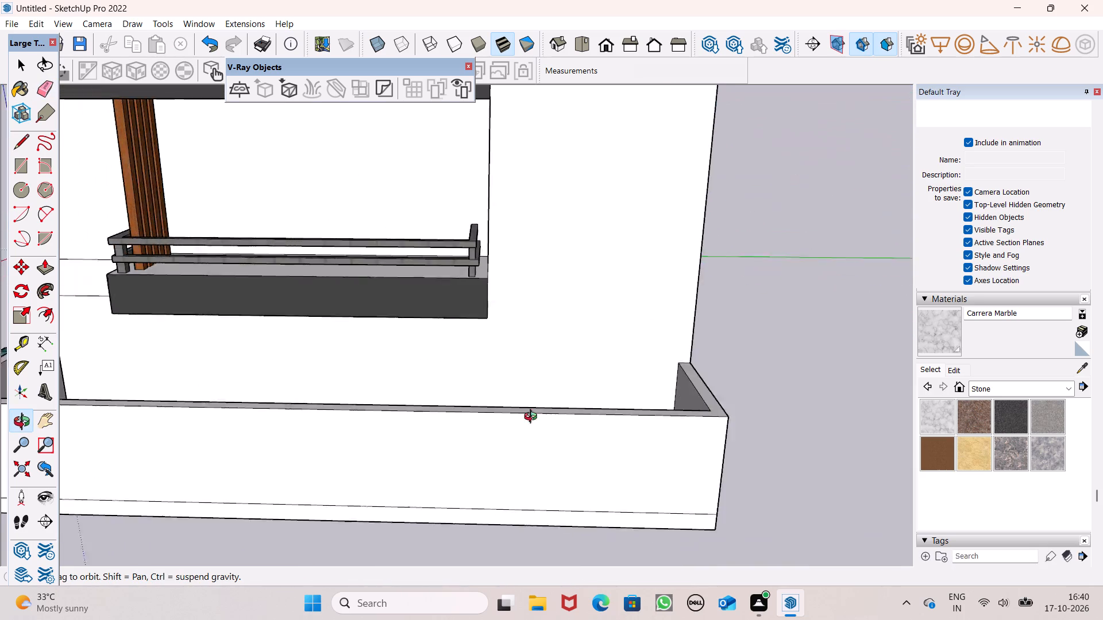
middle_click_drag(533, 418, 647, 482)
scroll(687, 388, "down", 3)
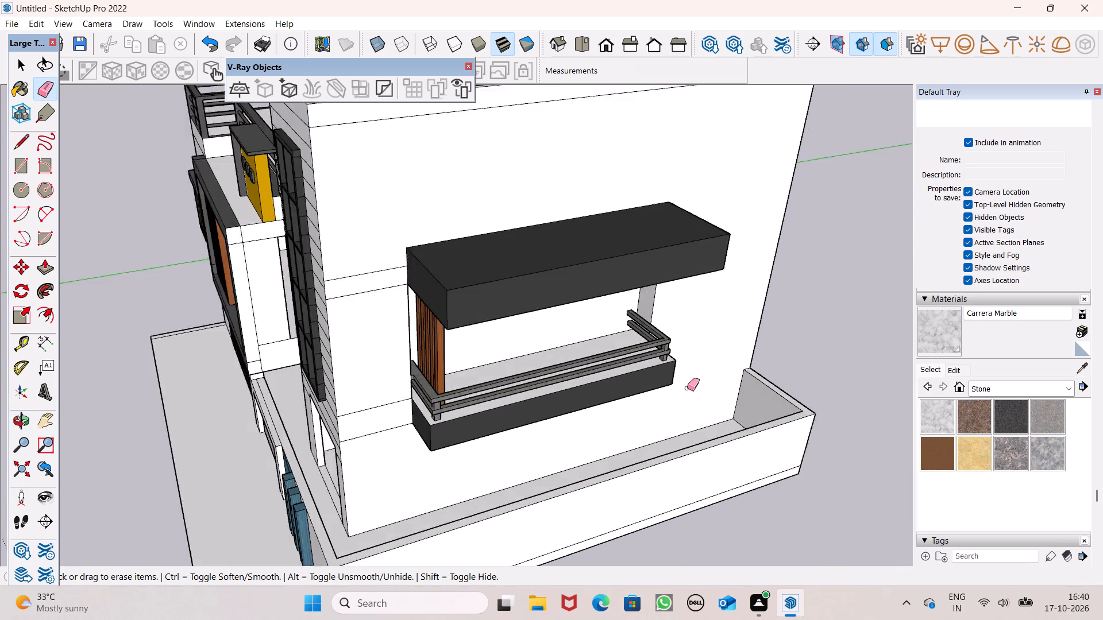
scroll(687, 388, "down", 2)
left_click_drag(423, 299, 434, 431)
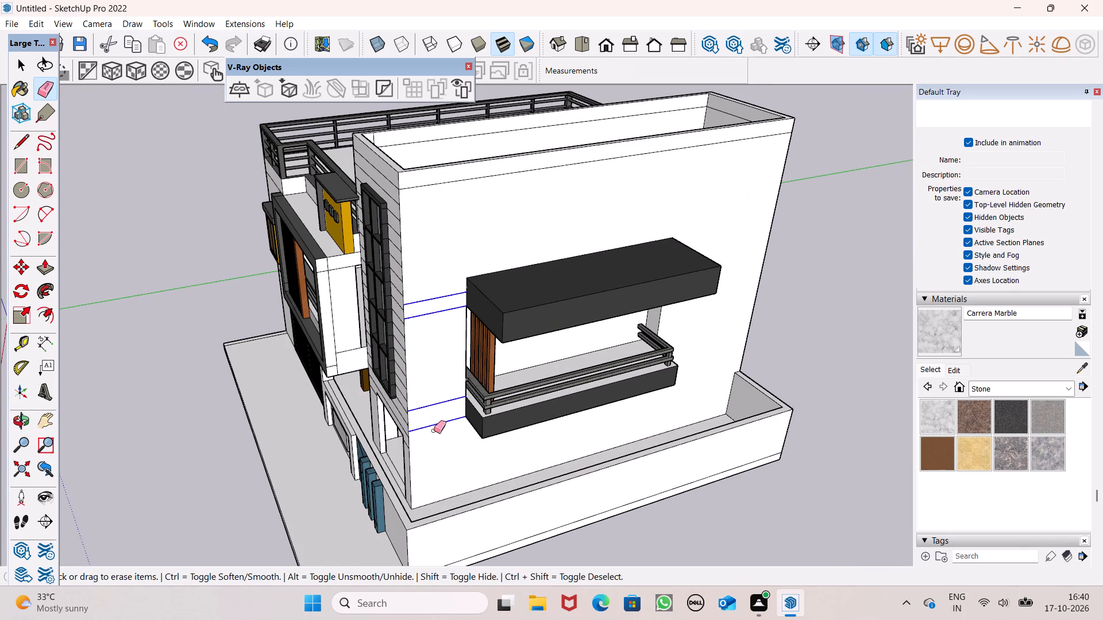
left_click_drag(434, 431, 434, 431)
Examine the front and balcony-side elevations of the house for leftover lines.
middle_click_drag(434, 429, 791, 386)
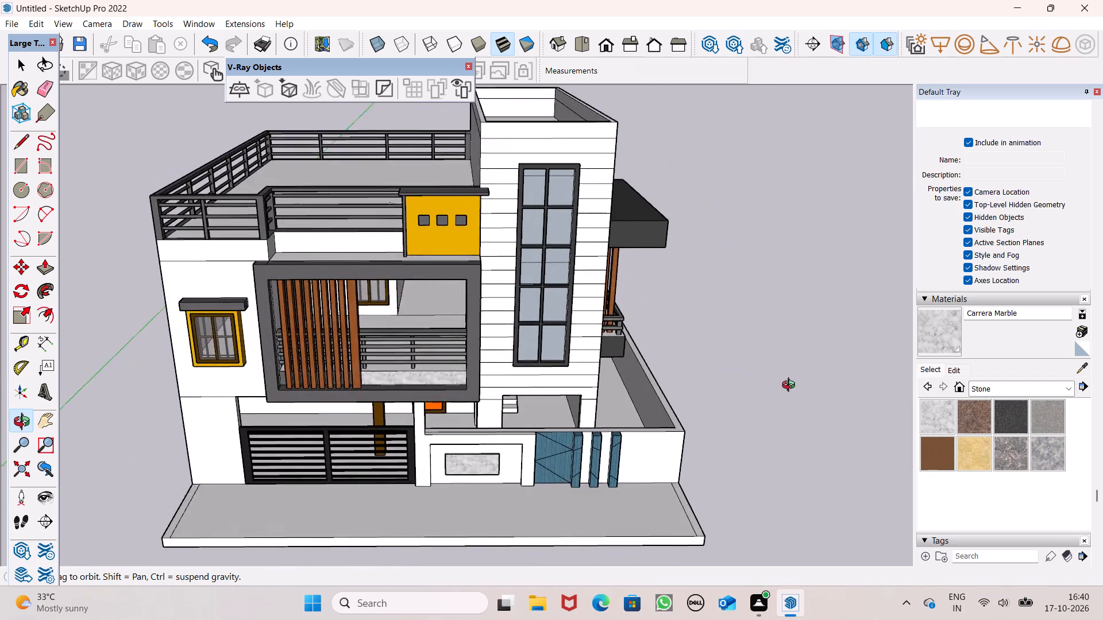
middle_click_drag(791, 386, 793, 366)
middle_click_drag(687, 331, 468, 348)
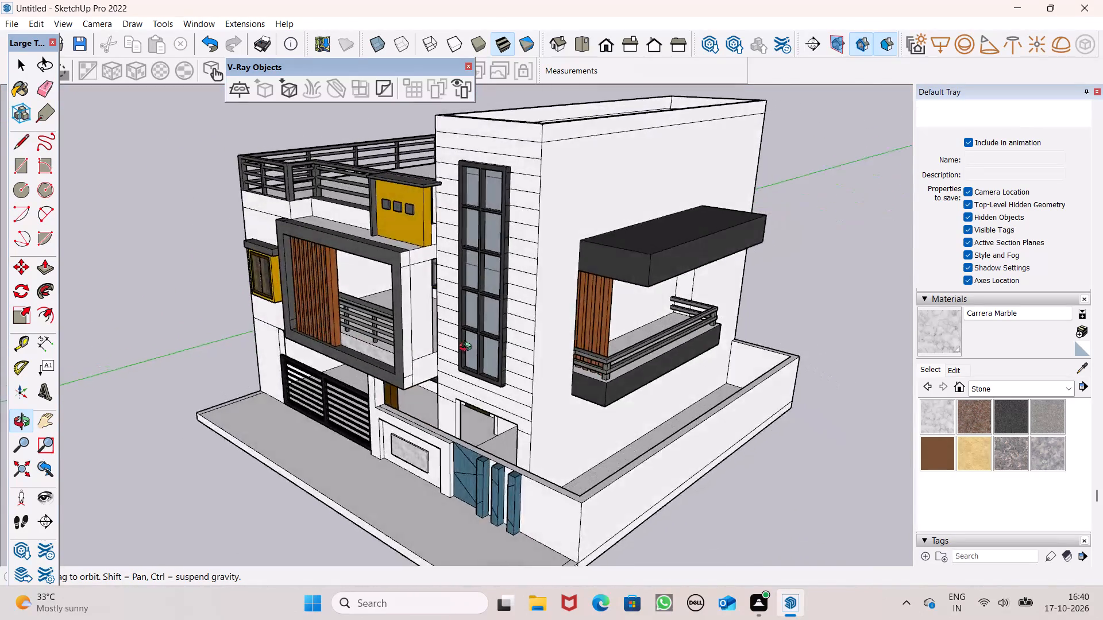
middle_click_drag(468, 348, 778, 311)
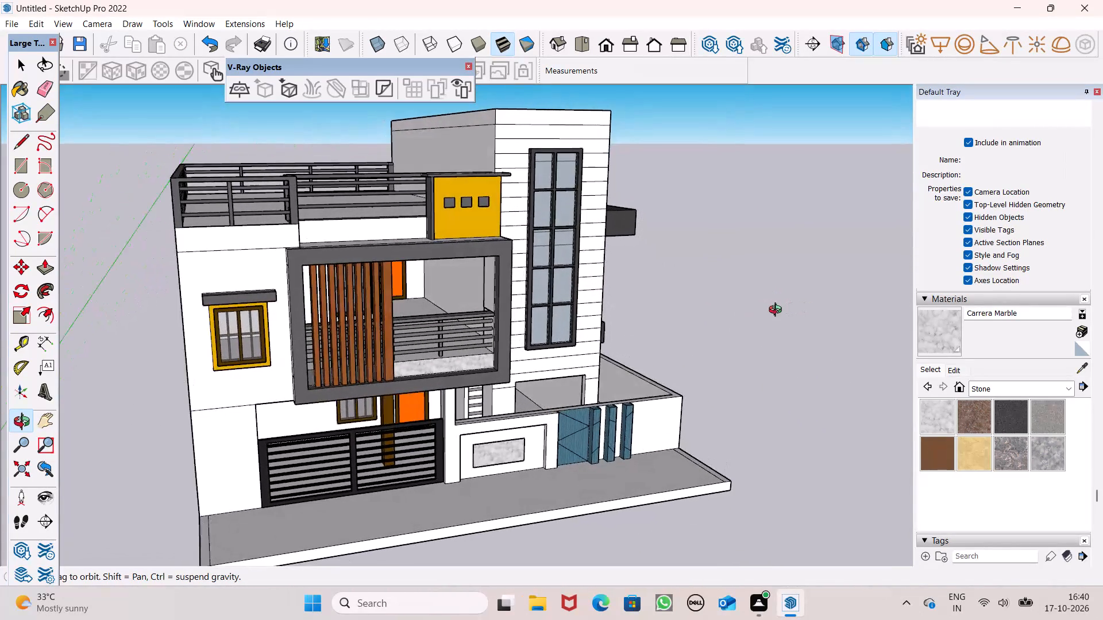
middle_click_drag(778, 311, 772, 312)
key("space")
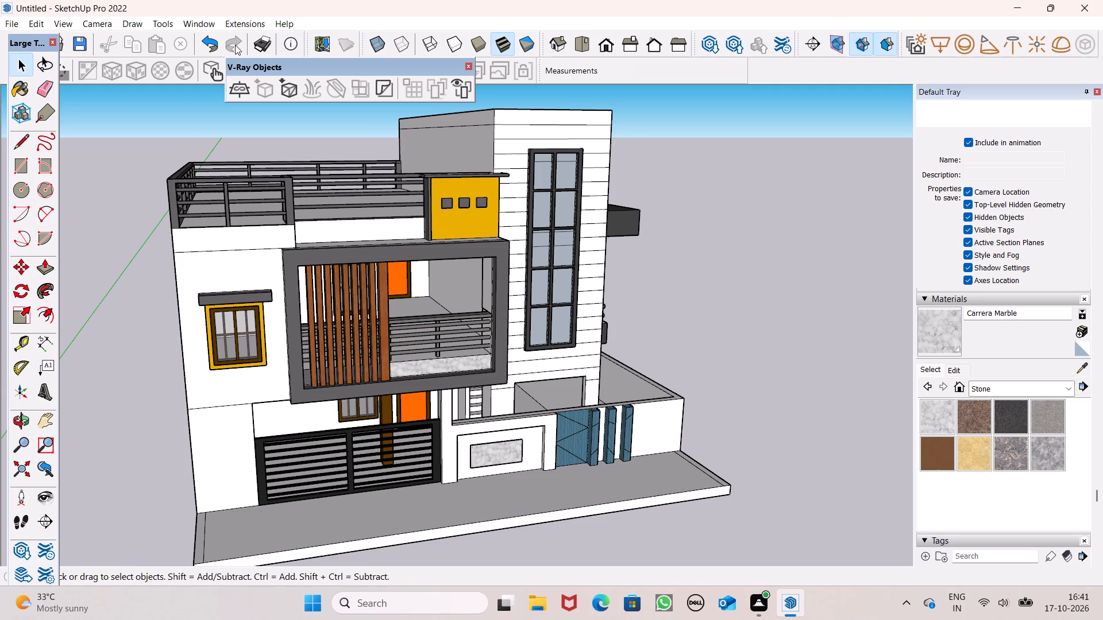
middle_click_drag(376, 21, 347, 63)
scroll(375, 30, "up", 1)
middle_click_drag(347, 63, 346, 63)
Draw a line over the inner parapet edge near the front corner to close the tower's open top with a face.
scroll(481, 143, "down", 2)
middle_click_drag(579, 217, 333, 472)
scroll(462, 238, "down", 4)
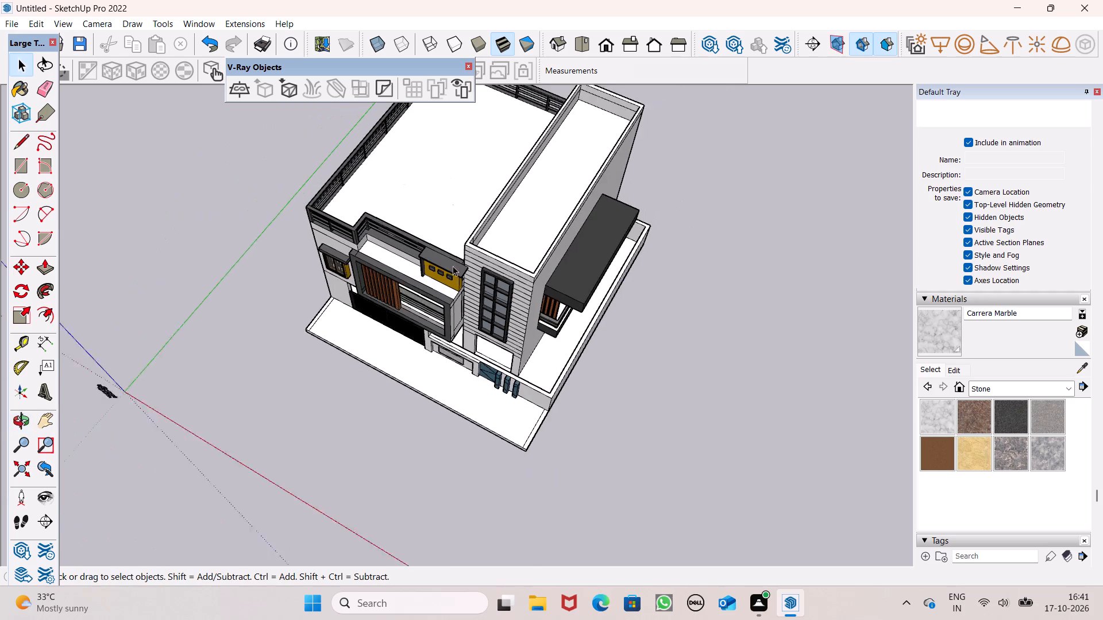
scroll(453, 266, "down", 2)
scroll(484, 210, "down", 5)
scroll(515, 84, "up", 4)
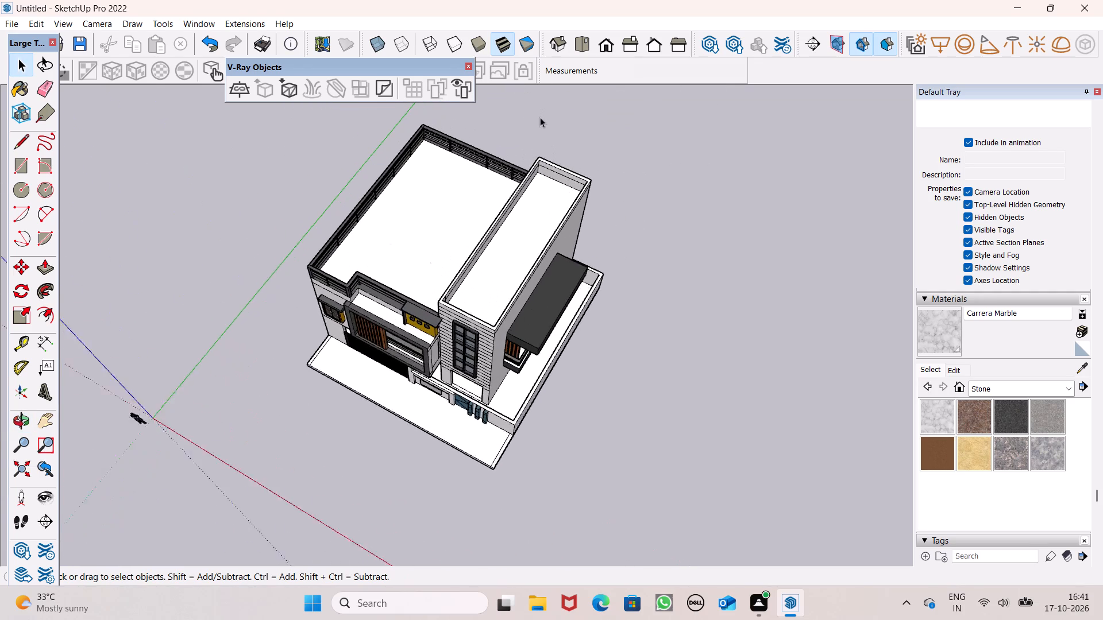
scroll(540, 117, "up", 3)
scroll(544, 175, "up", 5)
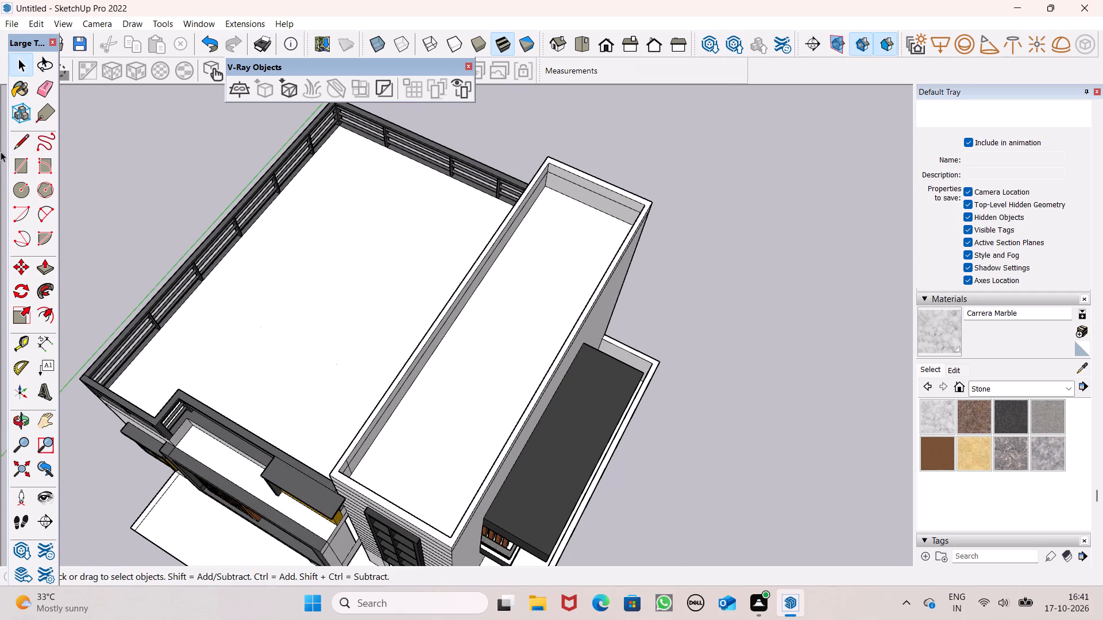
left_click(14, 143)
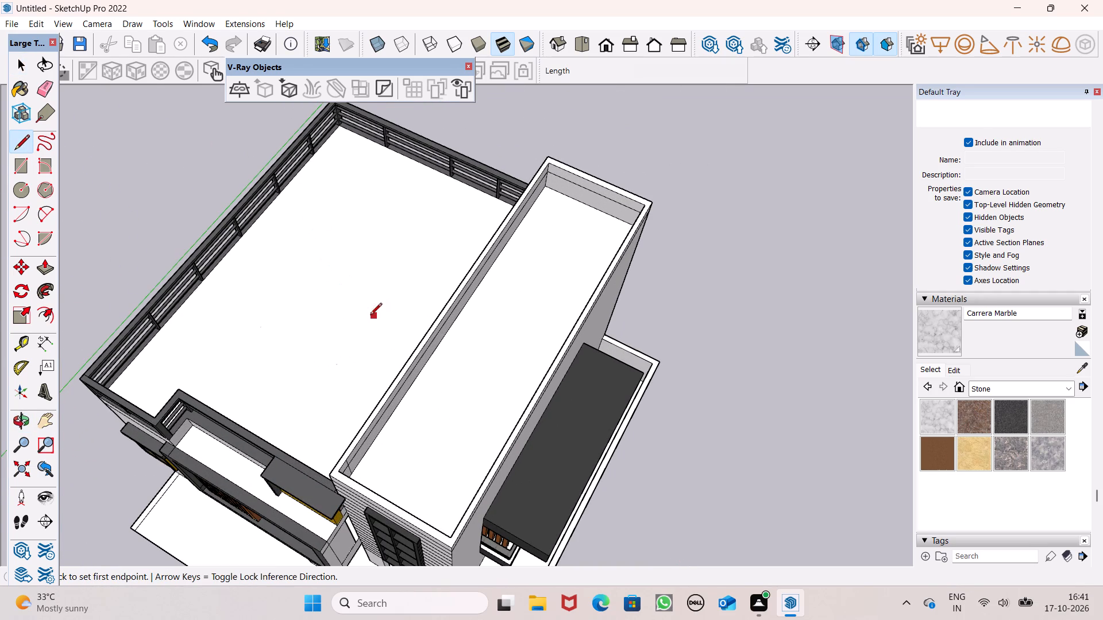
left_click(345, 468)
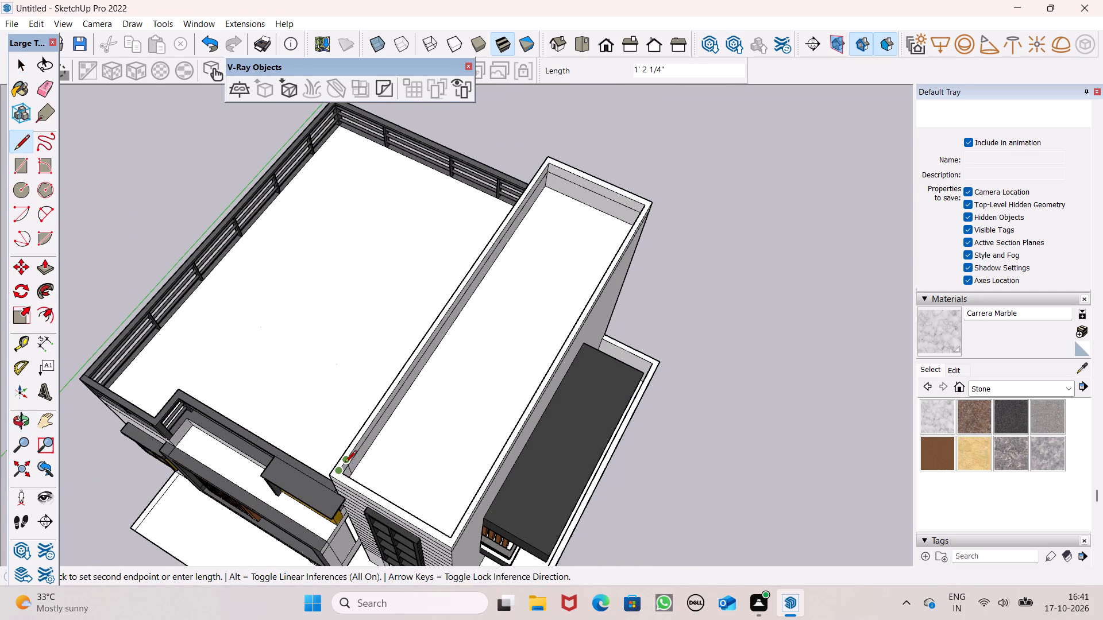
left_click(345, 463)
Push/Pull the new face on top of the tower by 6".
left_click(44, 265)
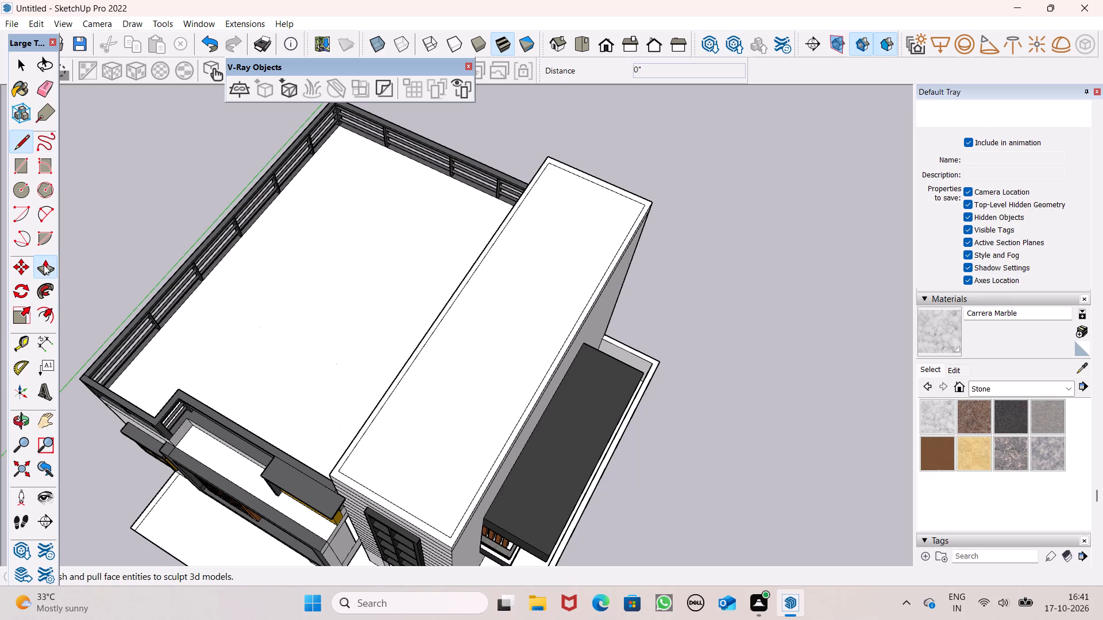
left_click_drag(422, 452, 421, 460)
key("6")
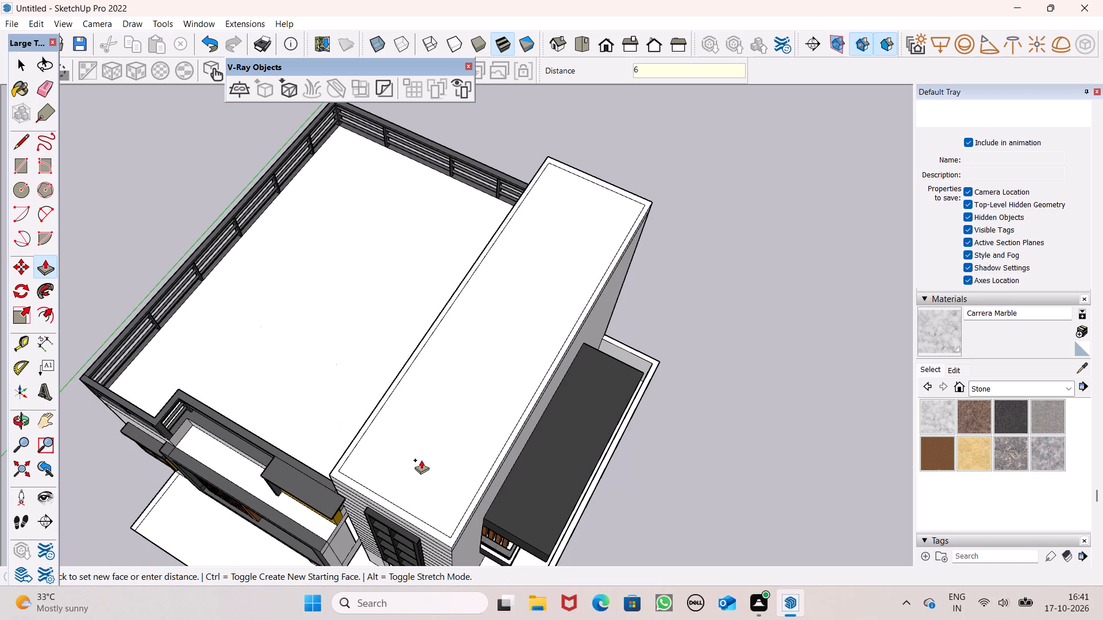
left_click_drag(421, 460, 422, 460)
key("shift+quotedbl")
key("Return")
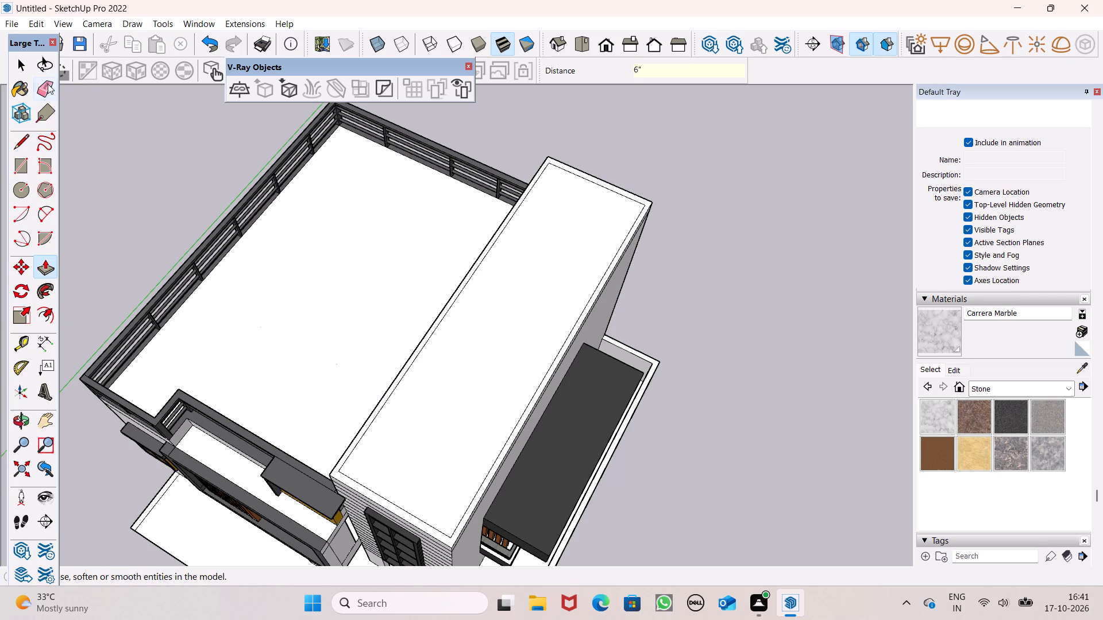
Erase the inner rectangular outline on the tower's top so the roof is one plain face.
left_click(48, 84)
scroll(648, 185, "up", 7)
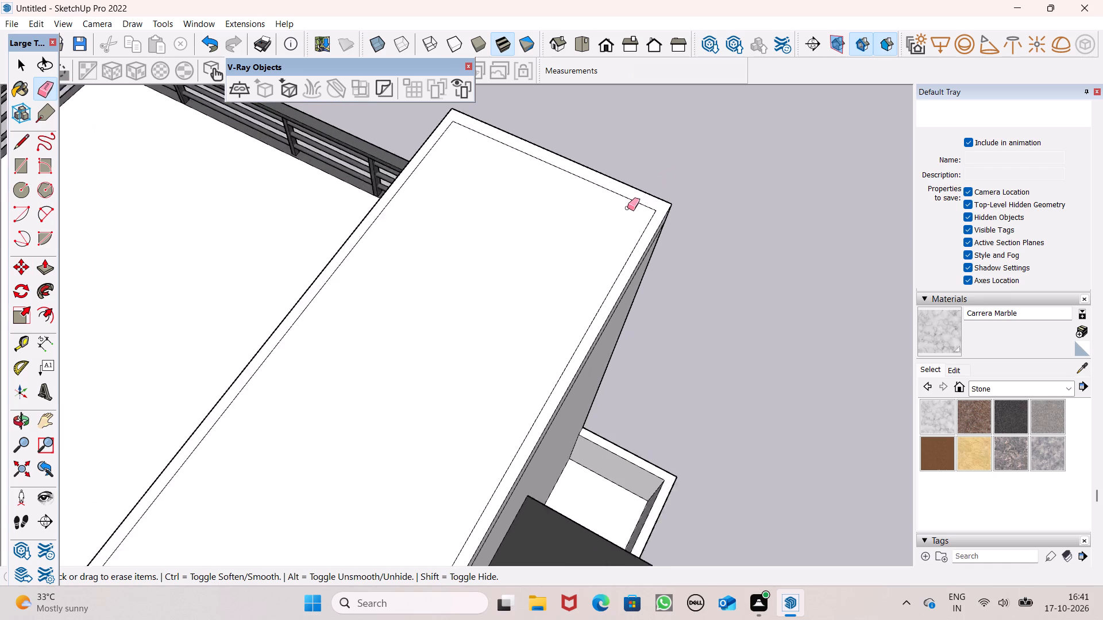
scroll(627, 208, "up", 2)
left_click_drag(650, 203, 654, 215)
scroll(674, 146, "down", 6)
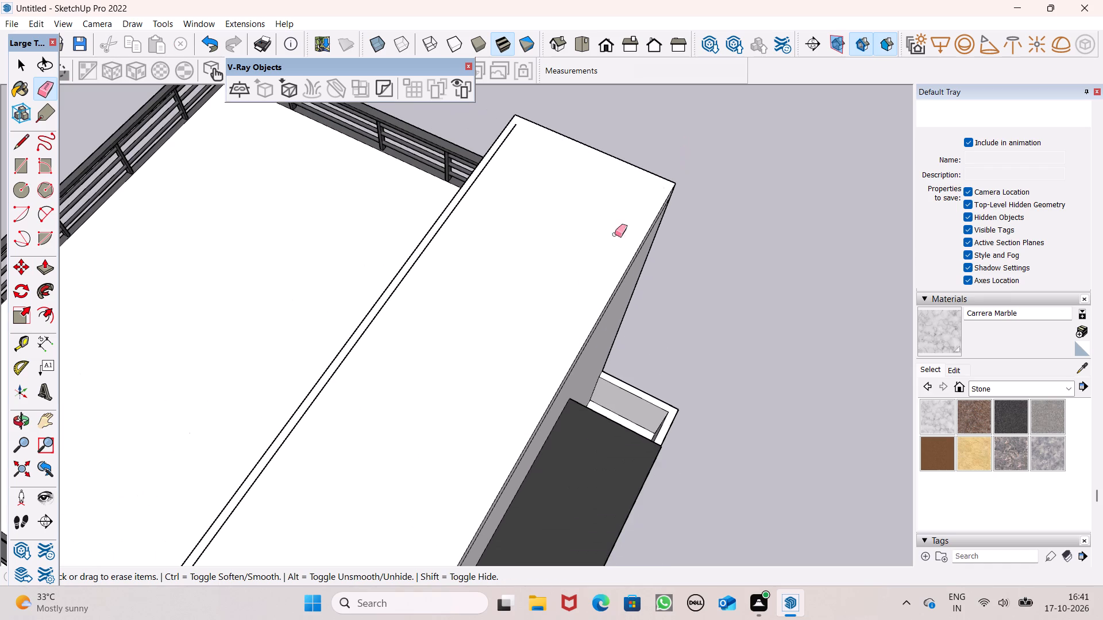
scroll(446, 321, "down", 6)
scroll(252, 596, "up", 7)
scroll(349, 437, "up", 4)
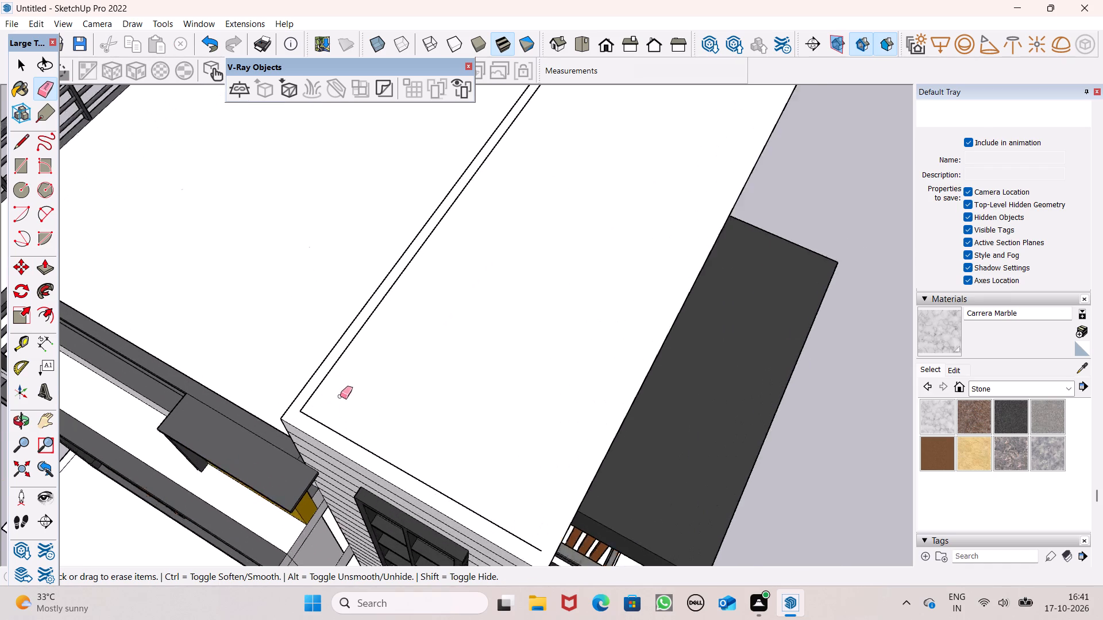
scroll(340, 396, "up", 1)
left_click_drag(318, 391, 300, 400)
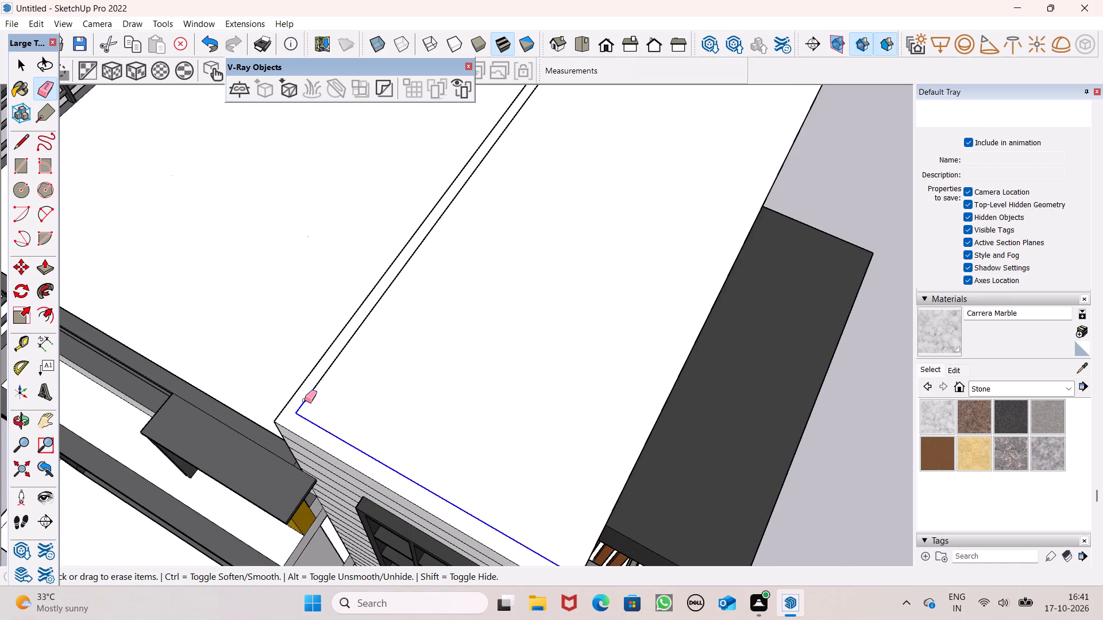
left_click(329, 375)
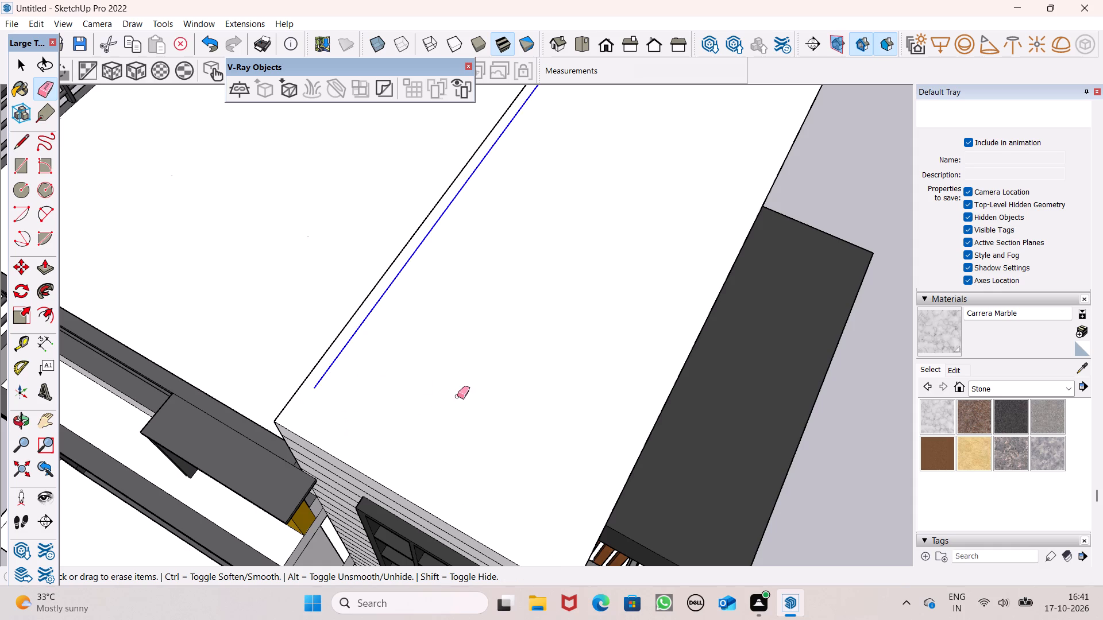
Erase the horizontal line just below the top edge on the tower's terrace-facing wall.
scroll(461, 399, "down", 6)
middle_click_drag(460, 412, 620, 301)
key("space")
scroll(627, 326, "down", 5)
scroll(574, 316, "down", 5)
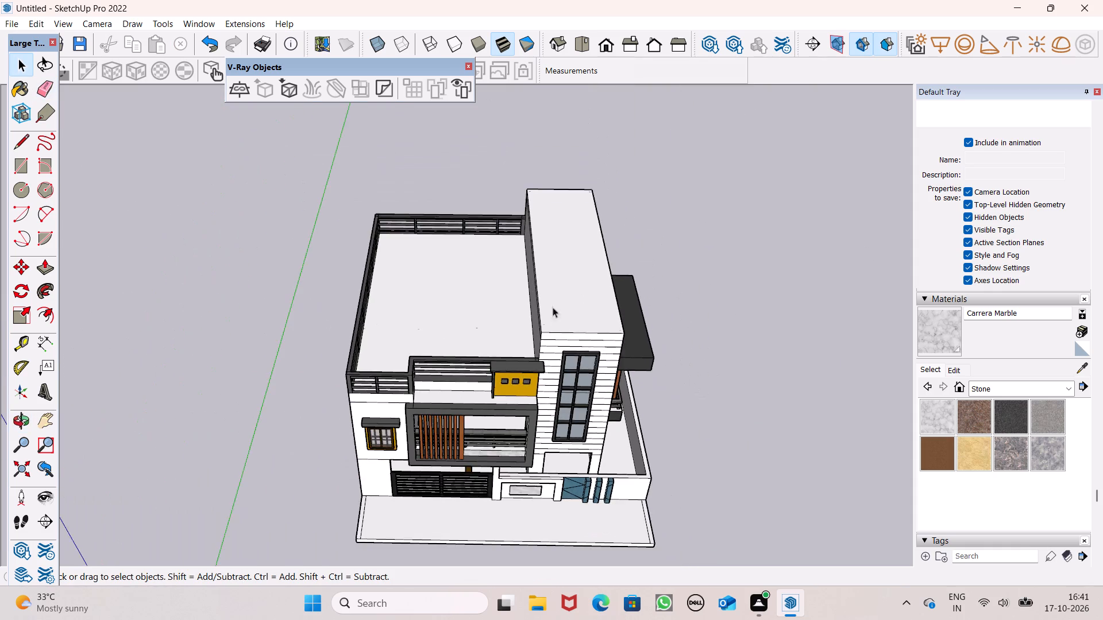
scroll(546, 251, "up", 5)
middle_click_drag(622, 374, 660, 293)
scroll(650, 317, "up", 1)
middle_click_drag(650, 340, 685, 304)
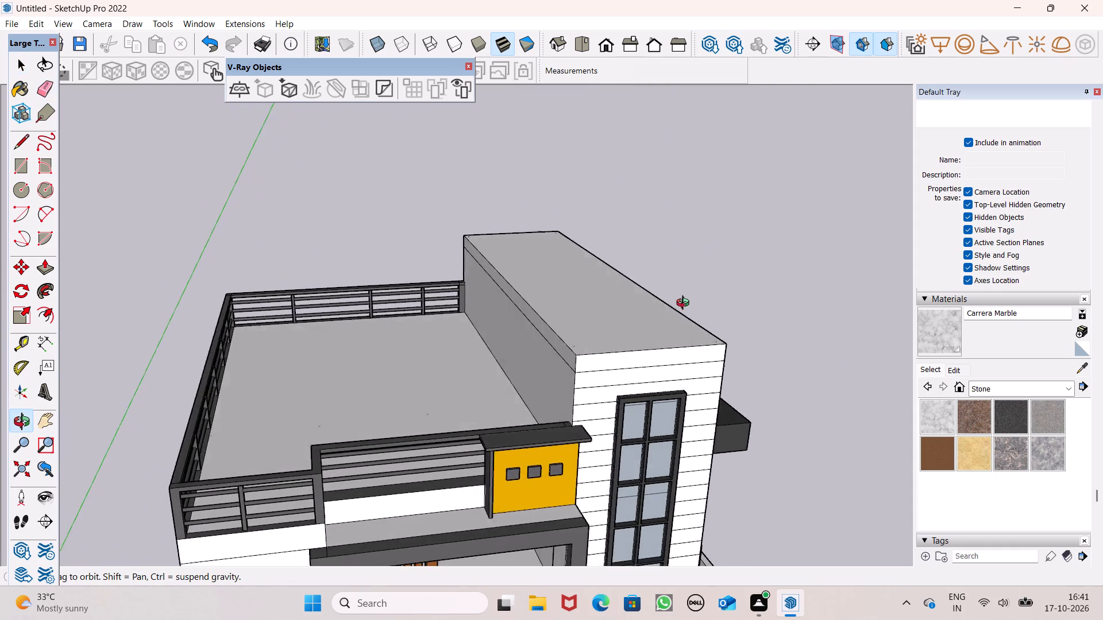
middle_click_drag(685, 304, 704, 293)
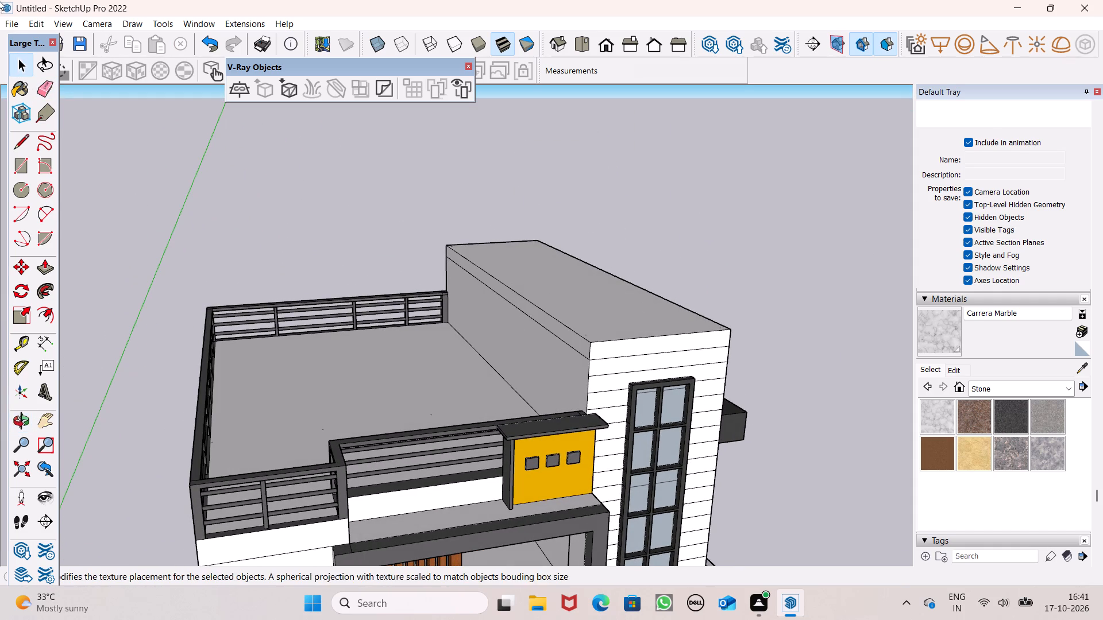
left_click(42, 85)
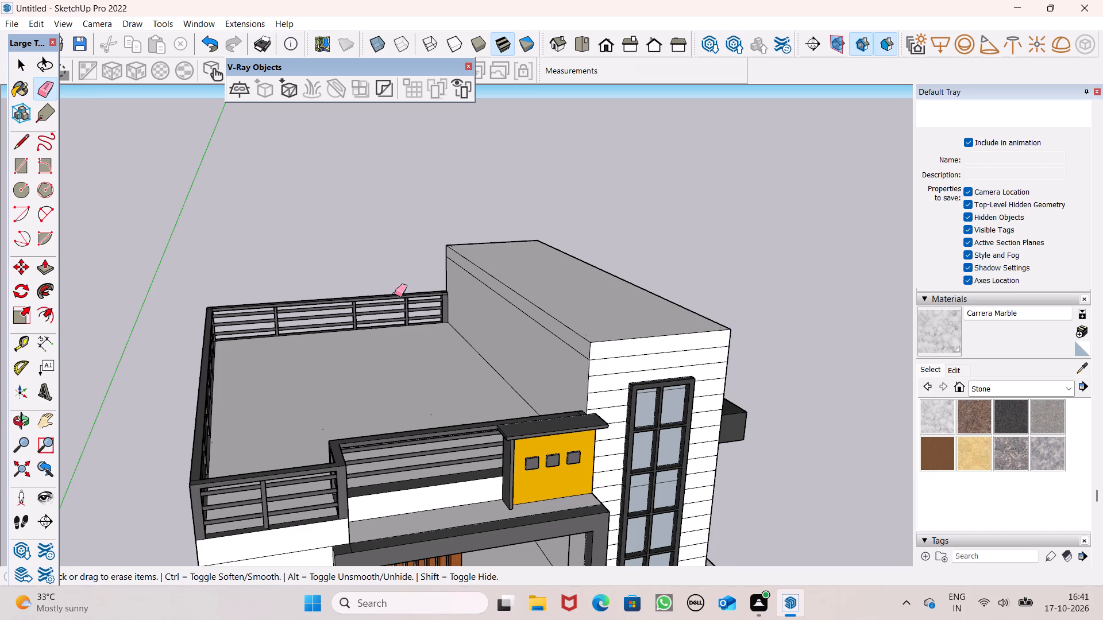
middle_click_drag(412, 303, 464, 303)
left_click_drag(544, 316, 545, 318)
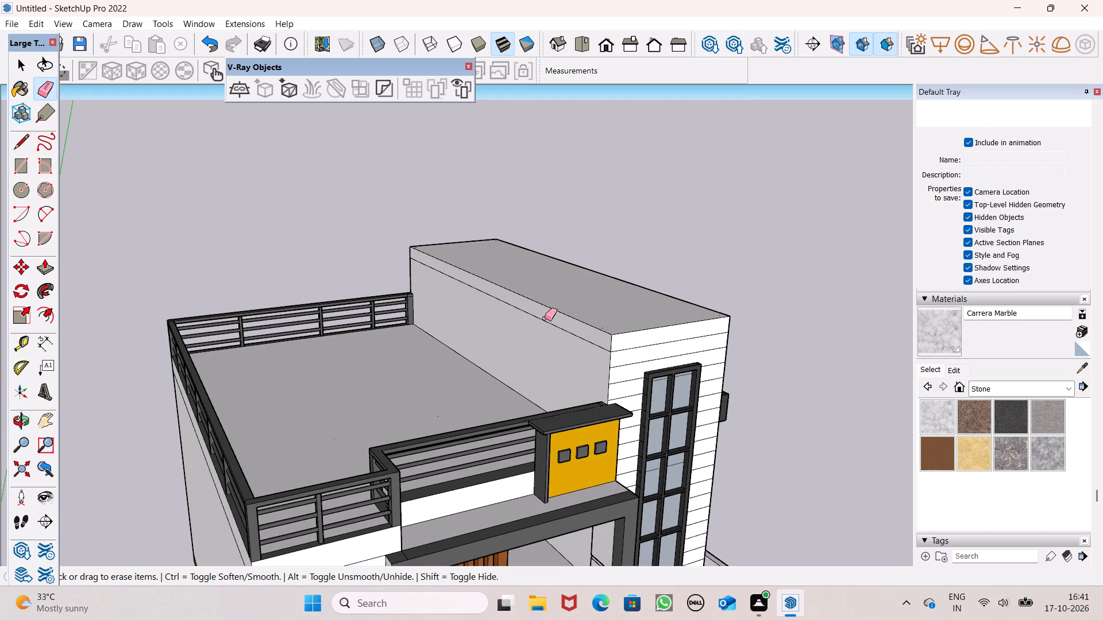
left_click_drag(545, 318, 545, 322)
Erase the horizontal line just below the top edge on the tower's balcony-side wall.
middle_click_drag(624, 301, 162, 274)
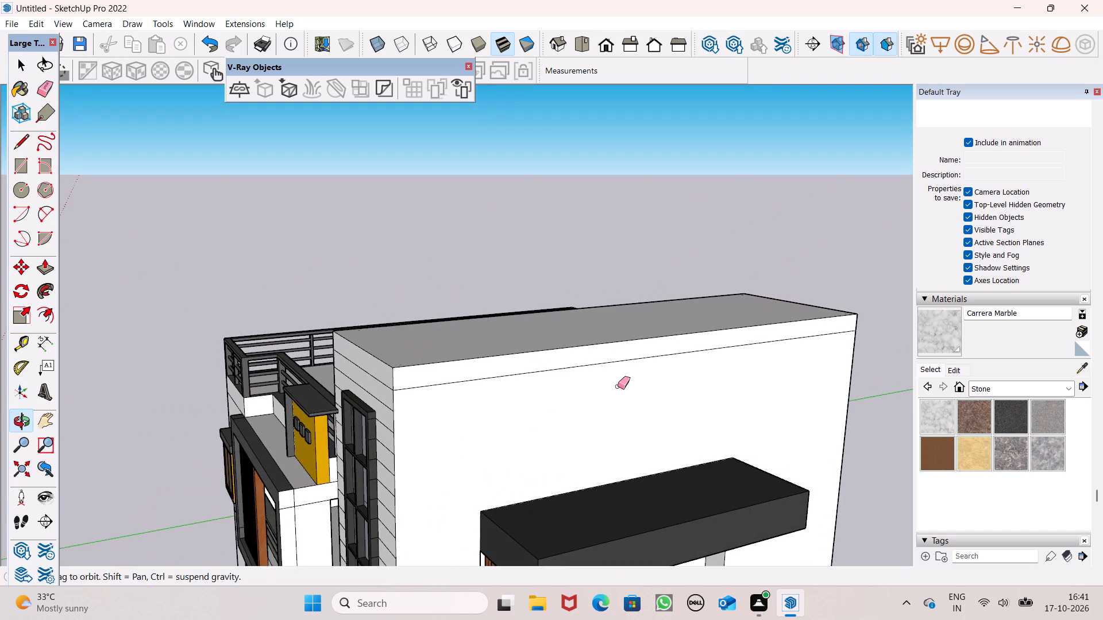
left_click(562, 366)
left_click_drag(537, 368, 537, 379)
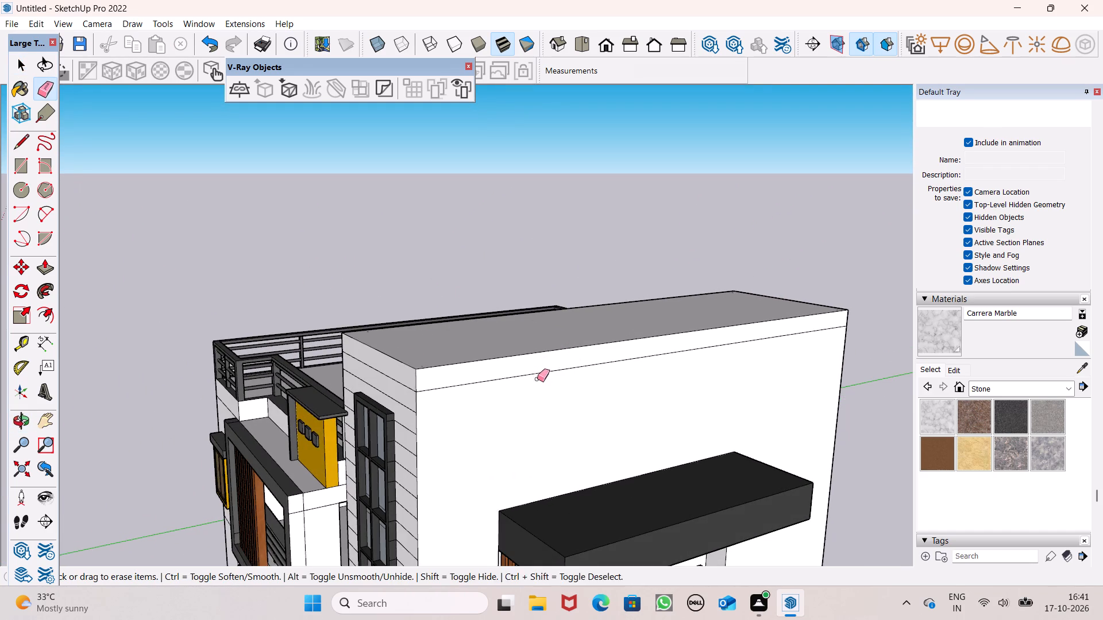
left_click_drag(537, 379, 537, 380)
Push/Pull the tower's top face up by 6" to form a roof slab.
scroll(530, 307, "down", 3)
middle_click_drag(659, 361, 610, 410)
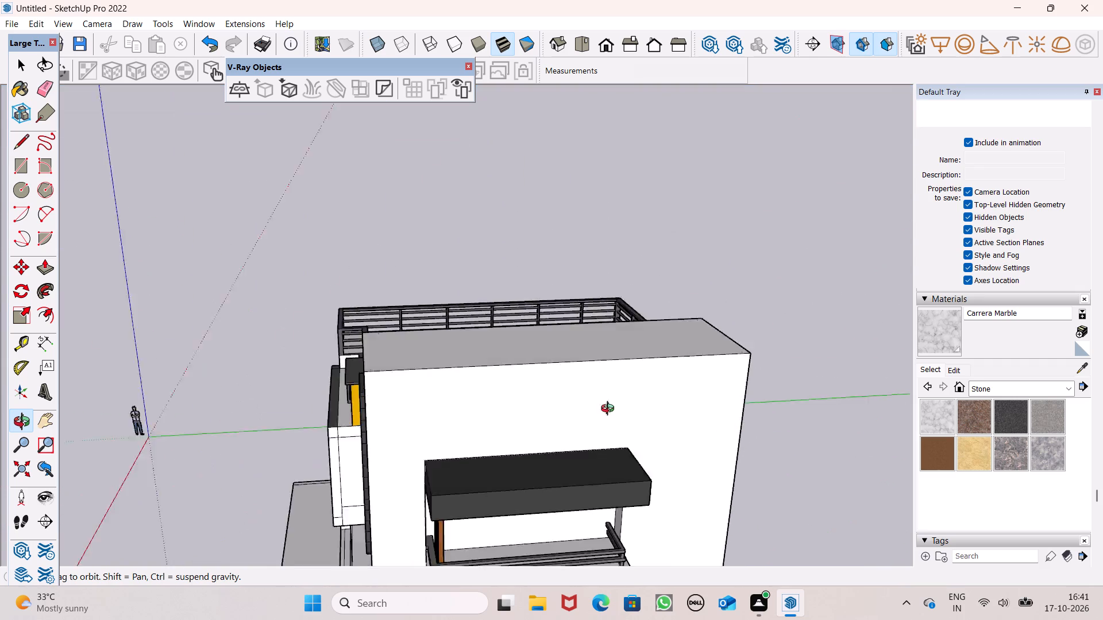
middle_click_drag(610, 410, 858, 409)
middle_click_drag(682, 392, 876, 345)
scroll(734, 258, "up", 2)
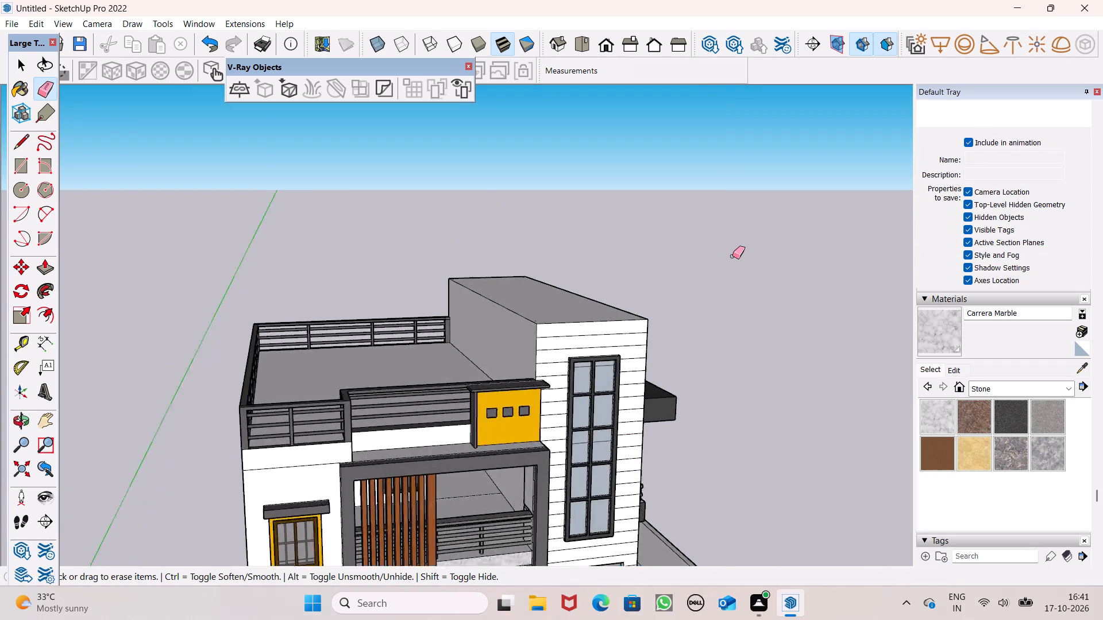
scroll(732, 256, "up", 3)
scroll(619, 262, "down", 1)
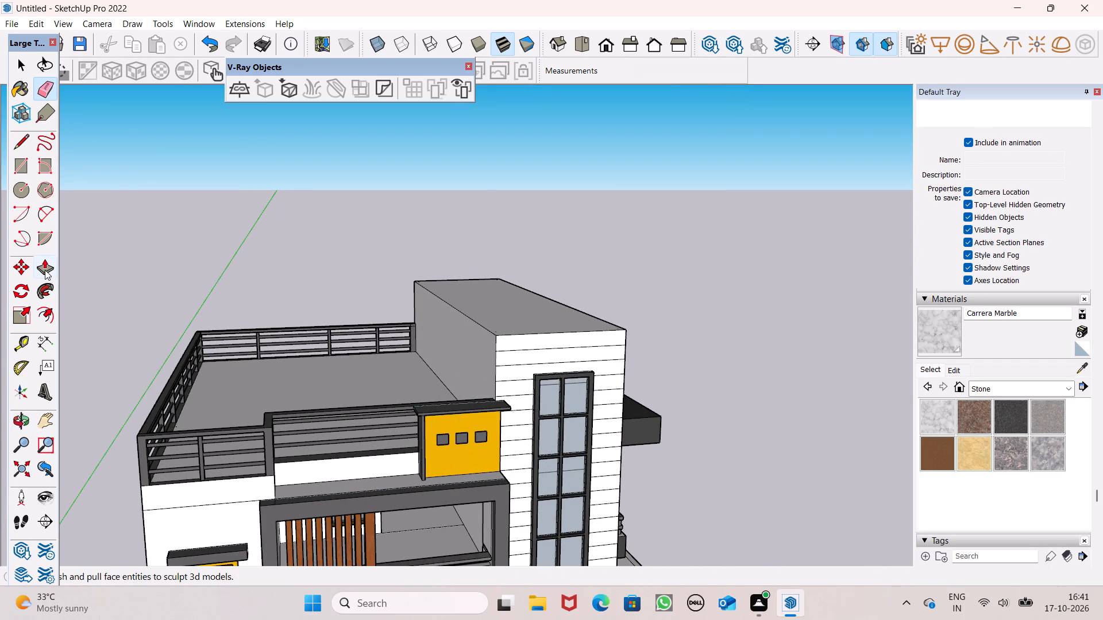
left_click(45, 270)
left_click_drag(511, 320, 508, 316)
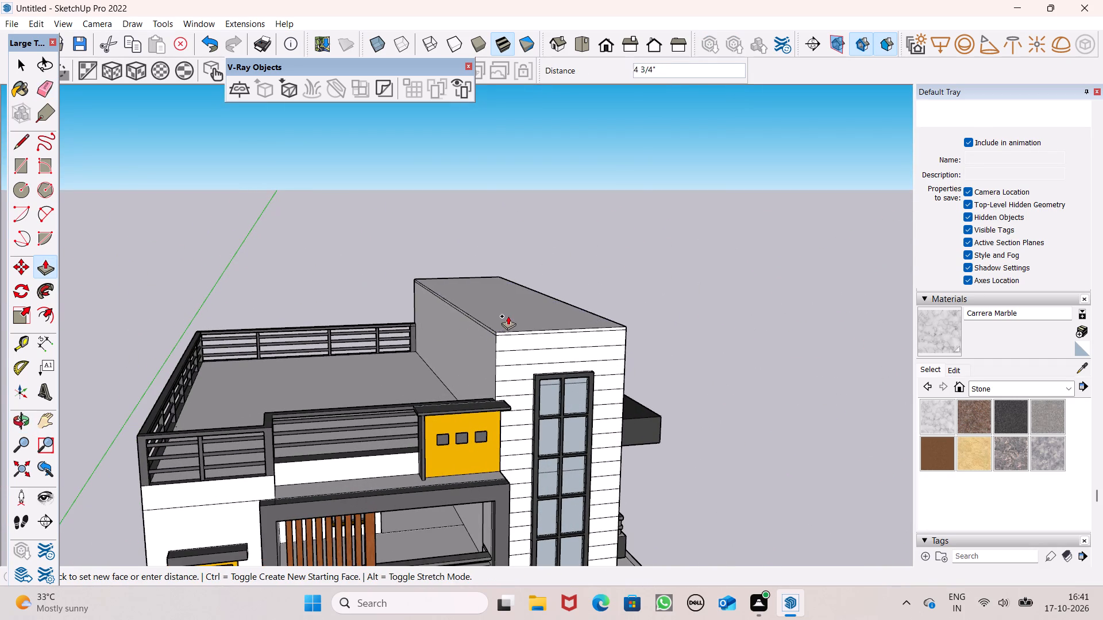
left_click_drag(508, 316, 506, 306)
type("6\"")
key("Return")
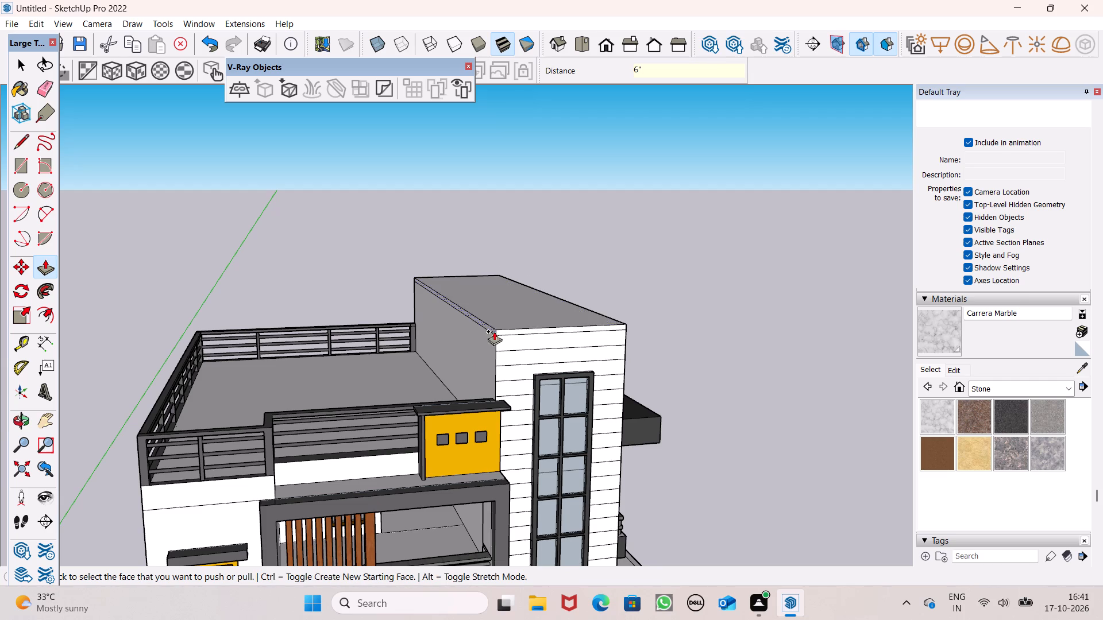
Push/Pull the roof slab's terrace-side edge outward about 12" as an overhang.
scroll(497, 319, "up", 5)
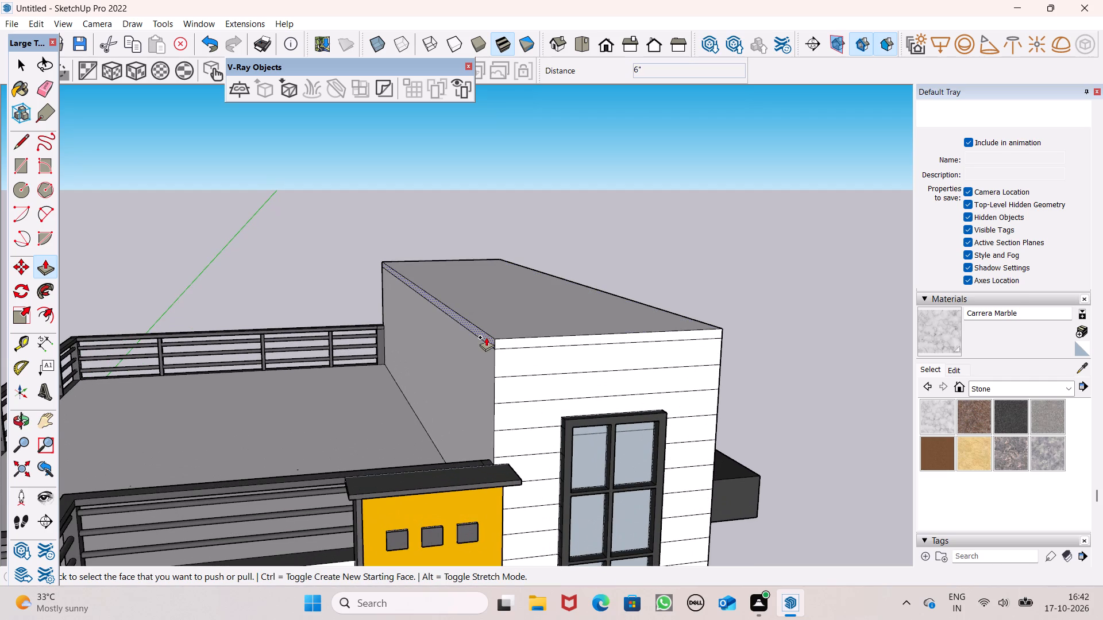
left_click_drag(486, 337, 468, 334)
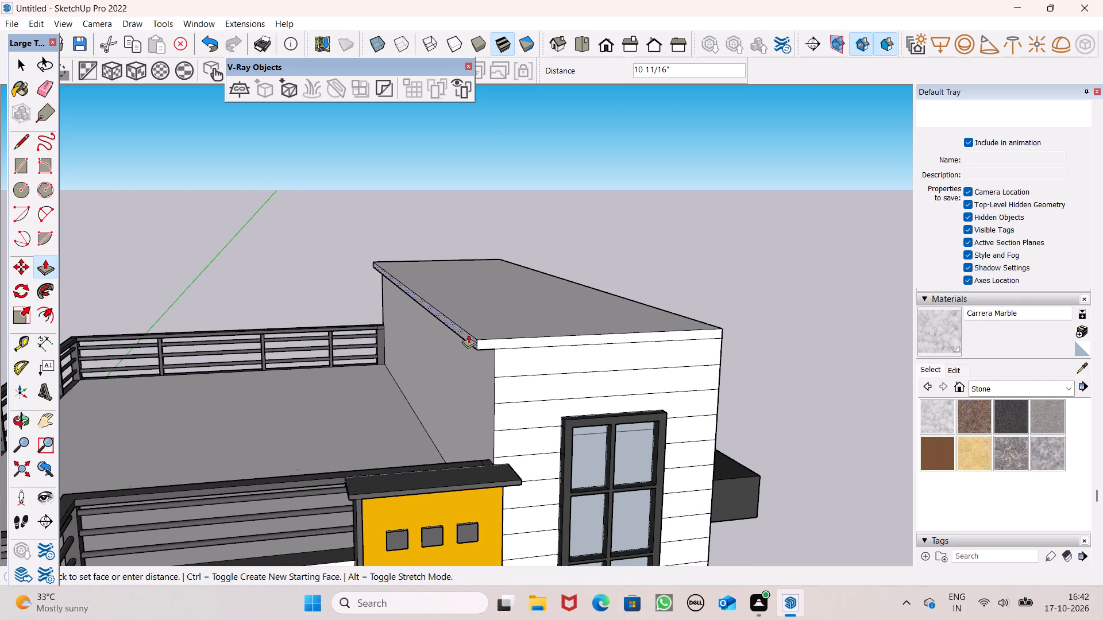
left_click_drag(468, 334, 467, 335)
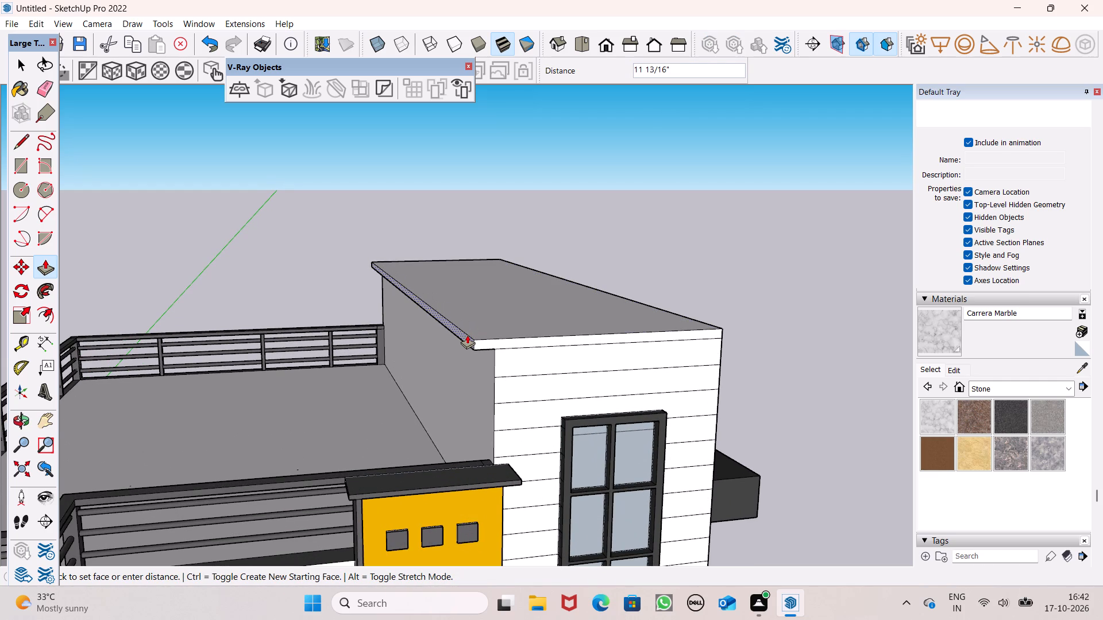
left_click_drag(467, 335, 468, 335)
Push/Pull the roof slab's front edge outward about 1' 6" above the tall window wall.
left_click_drag(487, 338, 492, 342)
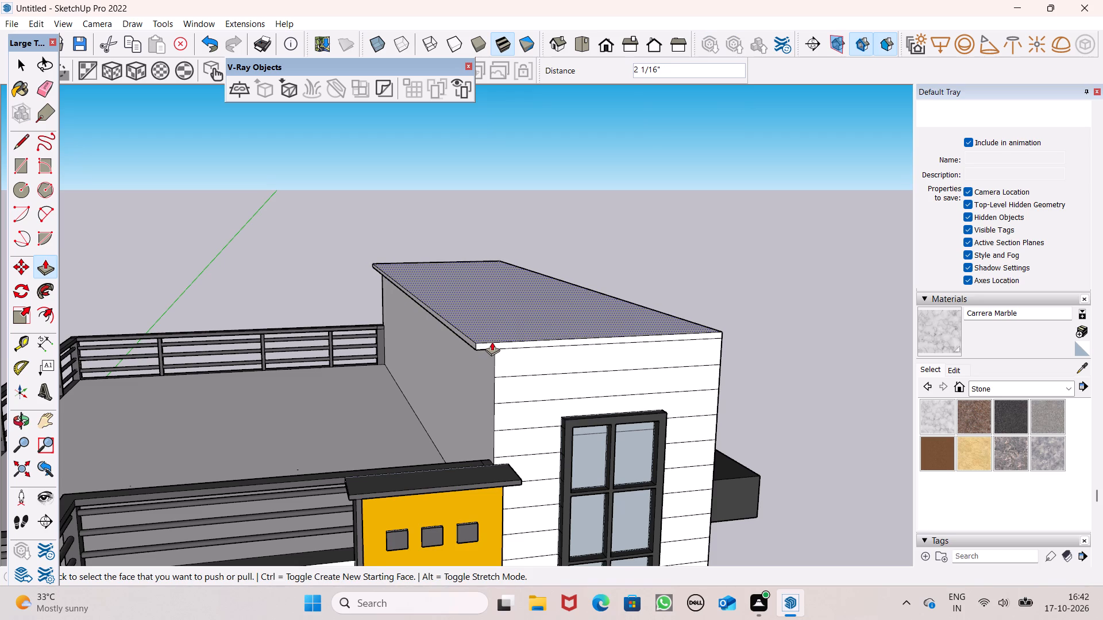
key("ctrl+z")
left_click_drag(492, 344, 496, 346)
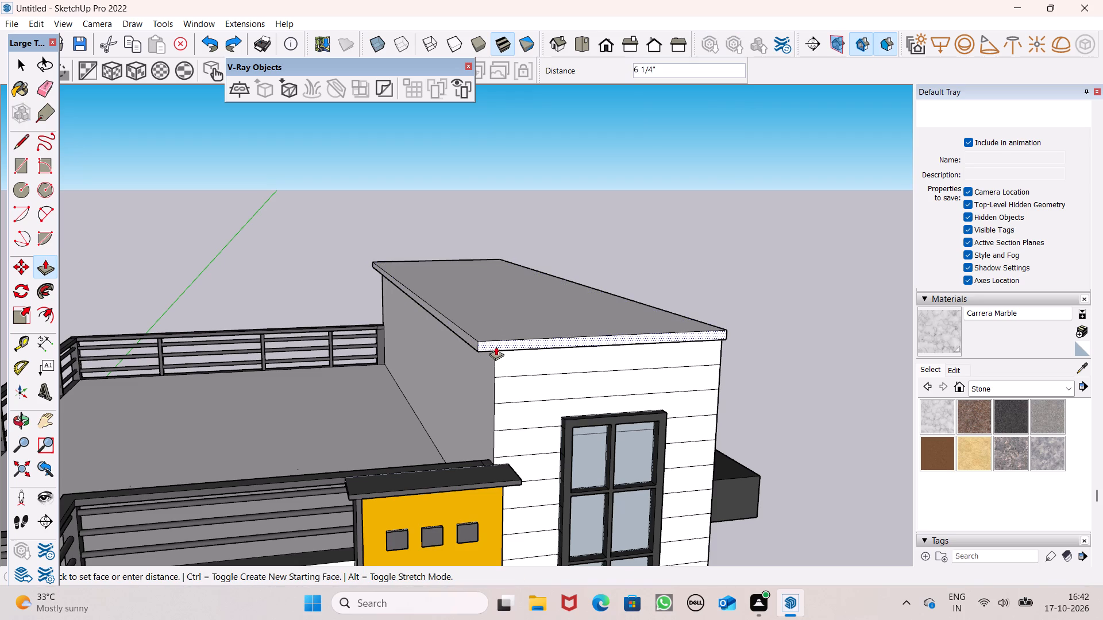
left_click_drag(496, 346, 500, 351)
Push/Pull the roof slab's balcony-side edge outward about 5' 2".
scroll(580, 294, "down", 2)
middle_click_drag(635, 329, 456, 240)
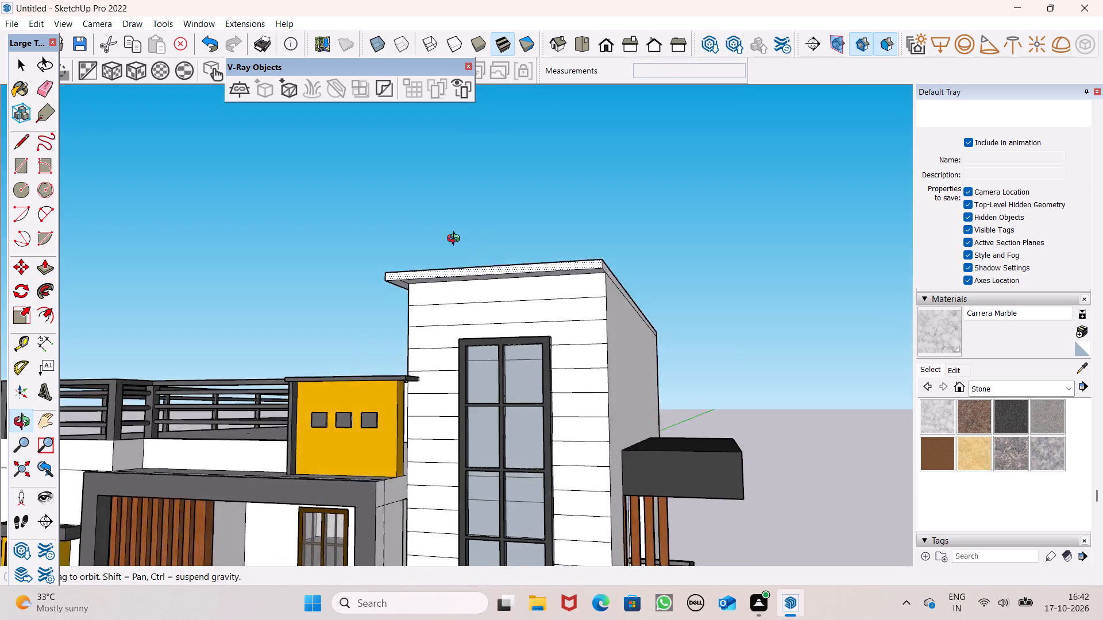
middle_click_drag(456, 240, 260, 266)
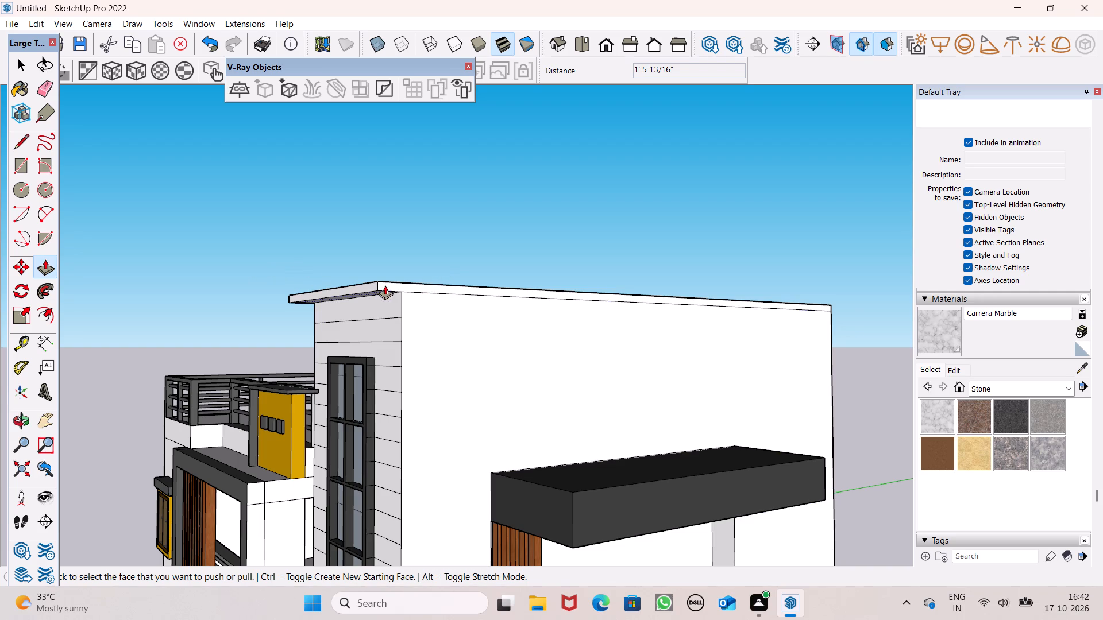
left_click_drag(386, 284, 437, 288)
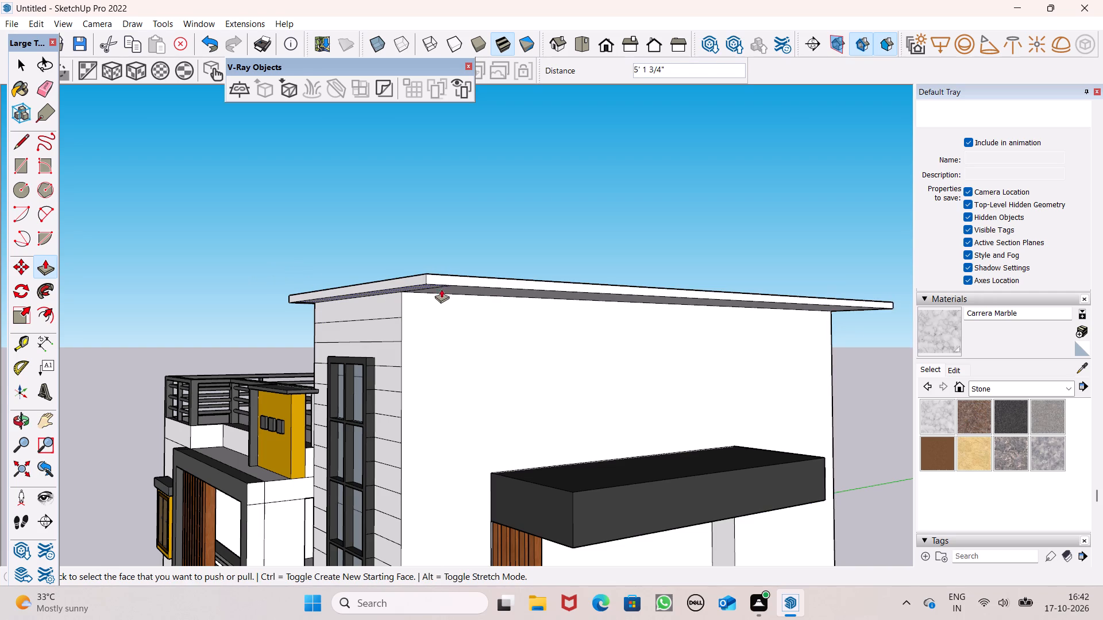
Push/Pull the roof slab's balcony-side edge back toward the wall by about 3' 8".
scroll(435, 266, "down", 4)
middle_click_drag(442, 286, 502, 252)
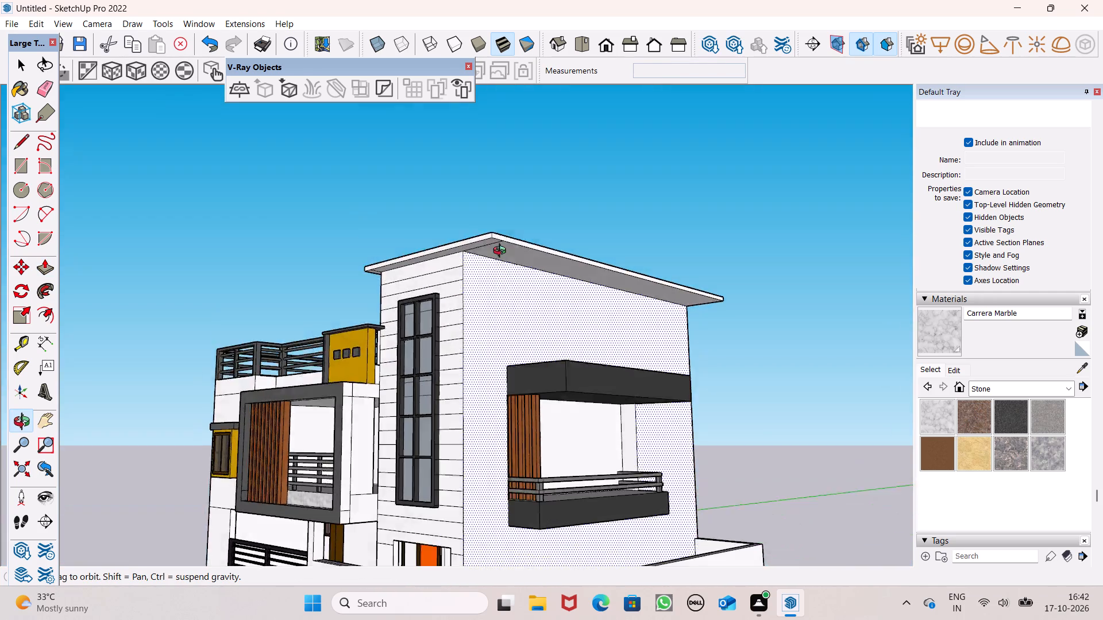
middle_click_drag(502, 252, 407, 397)
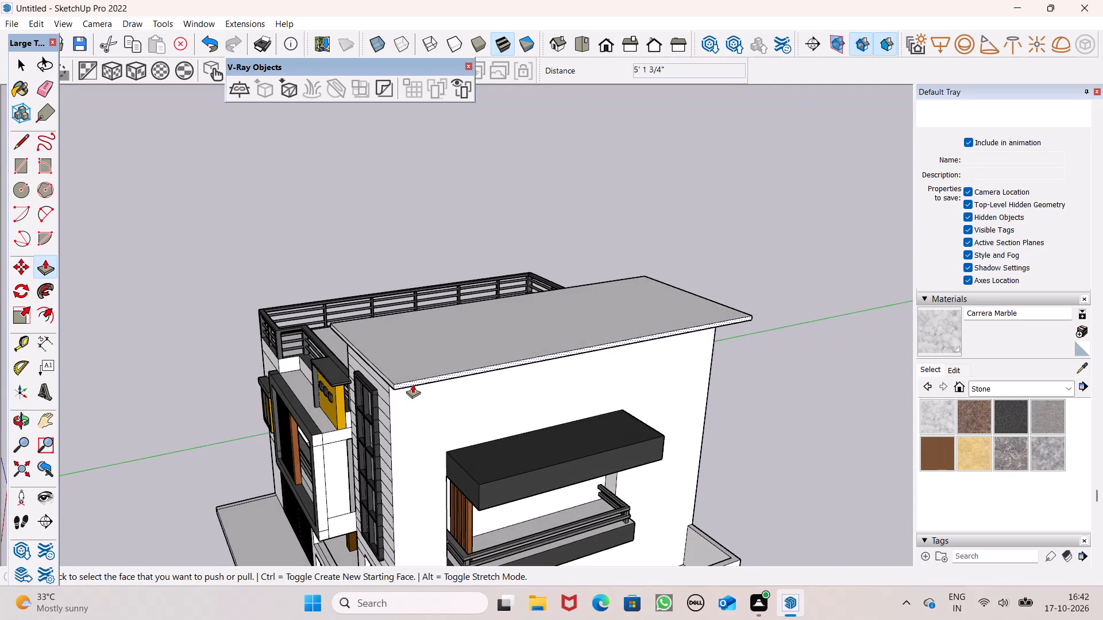
left_click_drag(417, 381, 403, 367)
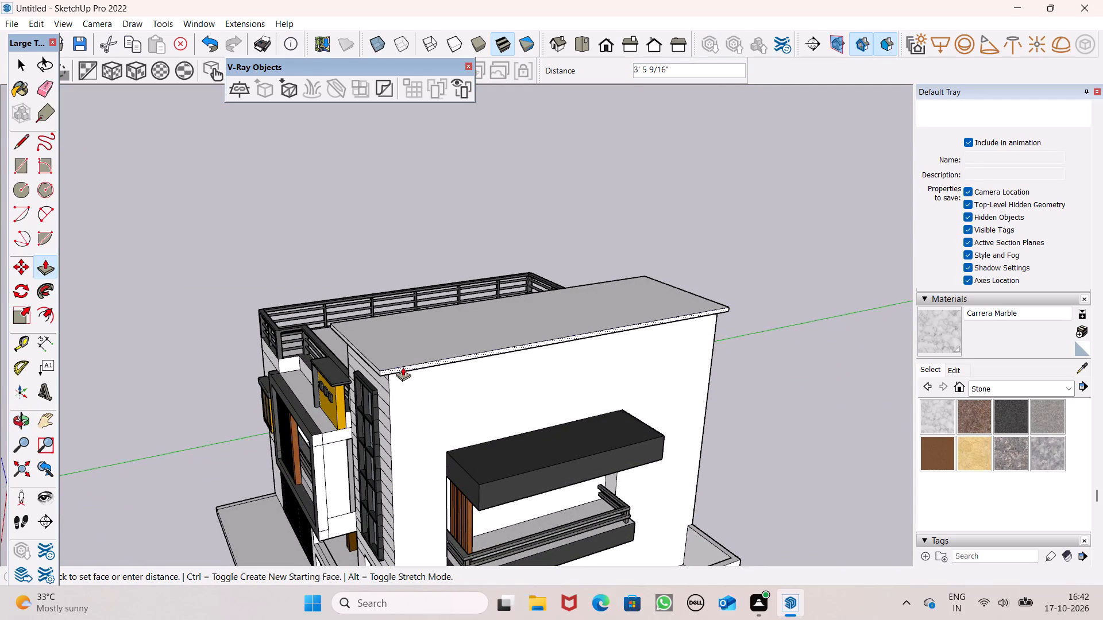
left_click_drag(403, 367, 403, 365)
Erase the stray seam lines on the roof overhang's underside at the tower's two front corners.
scroll(437, 325, "down", 2)
middle_click_drag(442, 344, 616, 141)
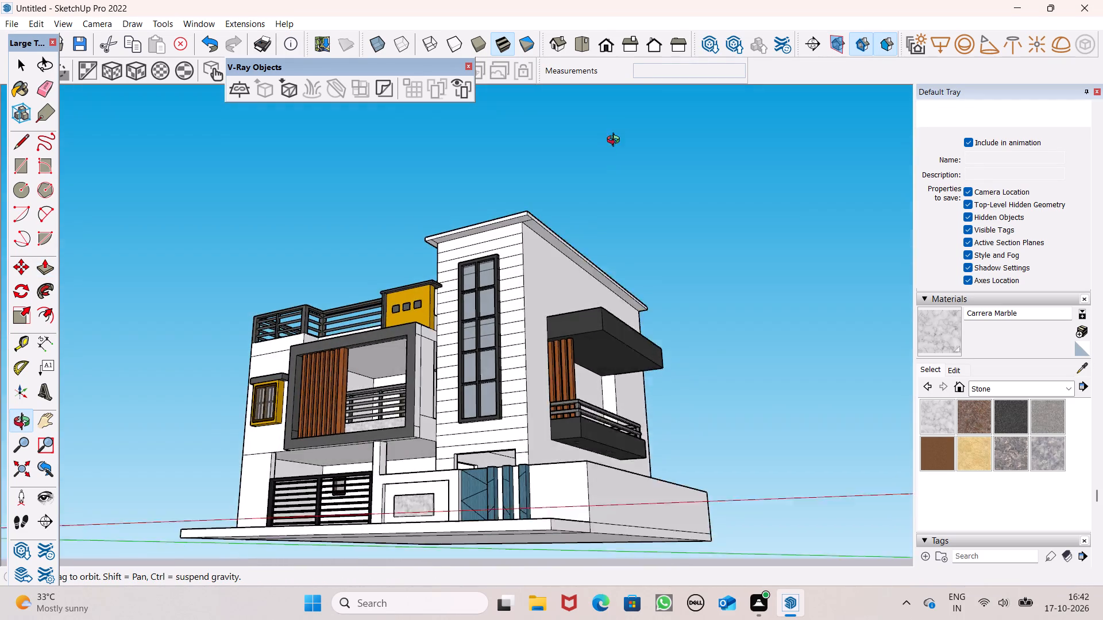
middle_click_drag(616, 141, 633, 131)
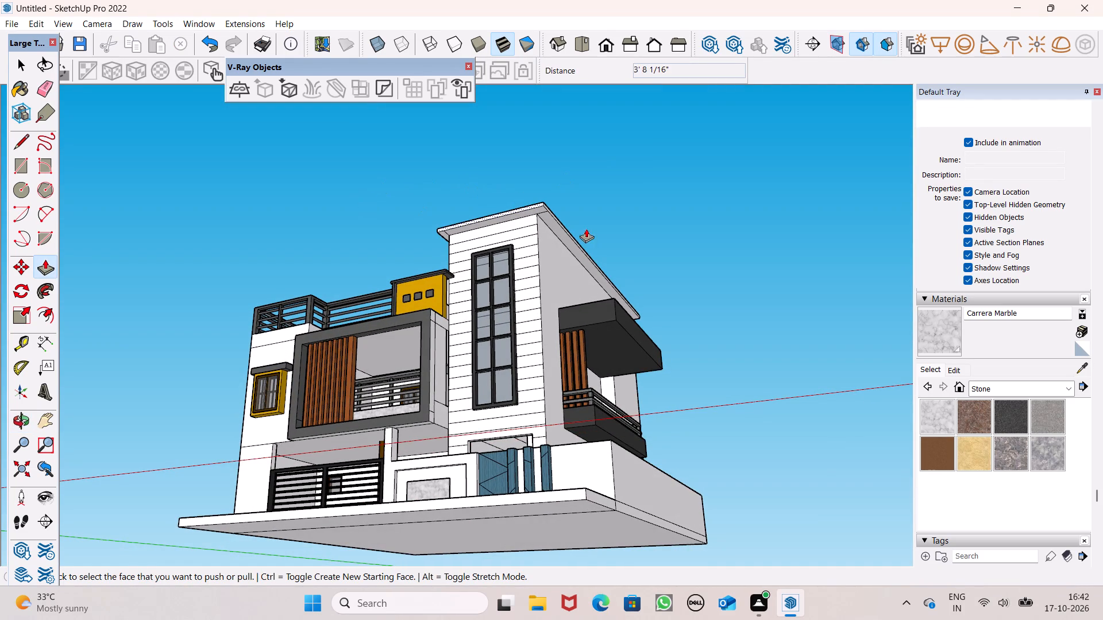
middle_click_drag(601, 239, 699, 221)
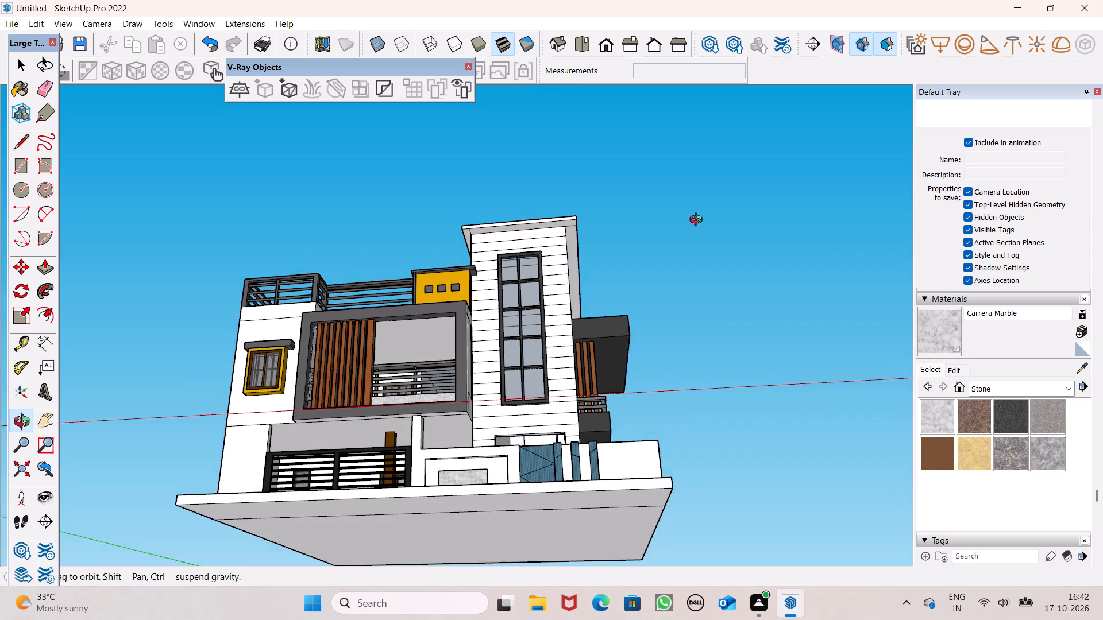
middle_click_drag(699, 221, 846, 273)
scroll(649, 282, "up", 1)
middle_click_drag(649, 283, 407, 170)
left_click(56, 91)
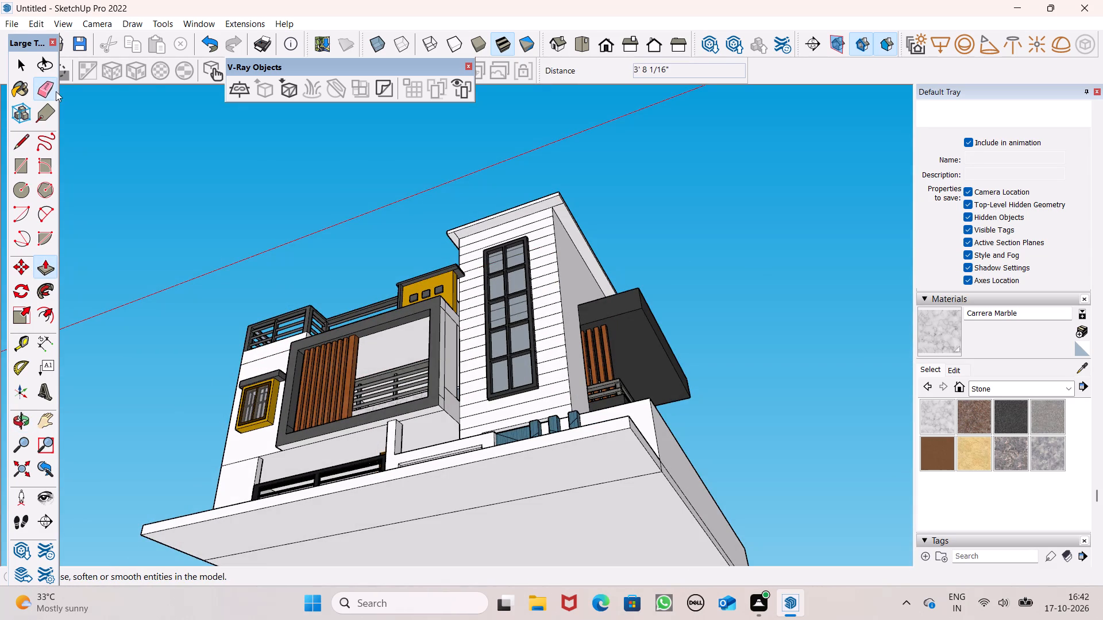
scroll(430, 178, "up", 6)
scroll(552, 217, "up", 7)
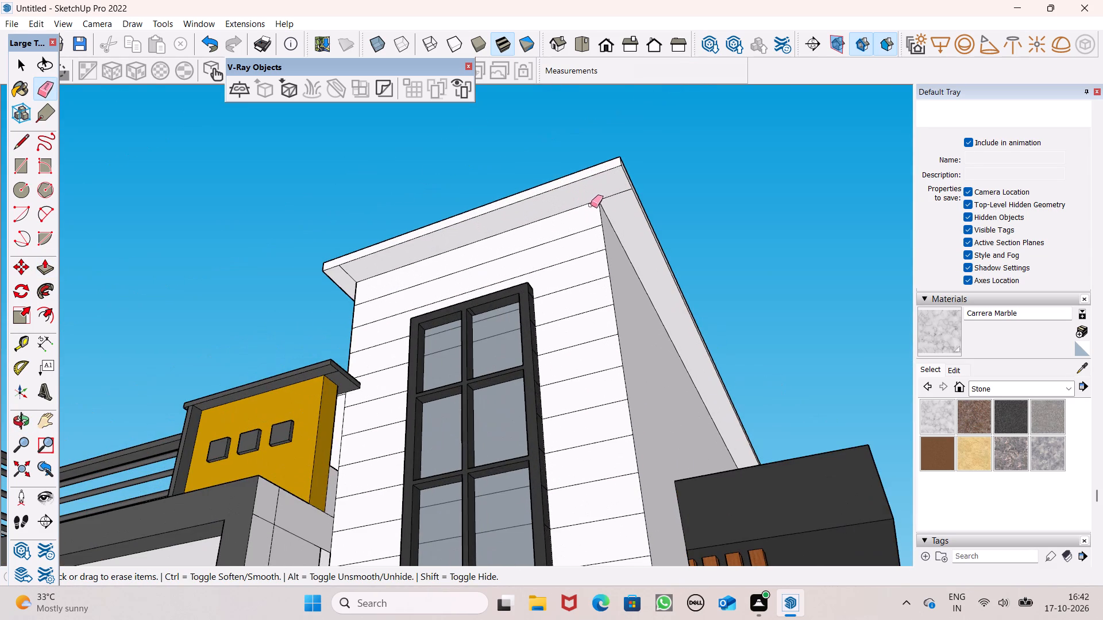
left_click_drag(606, 197, 611, 204)
scroll(474, 215, "down", 3)
middle_click_drag(396, 240, 596, 214)
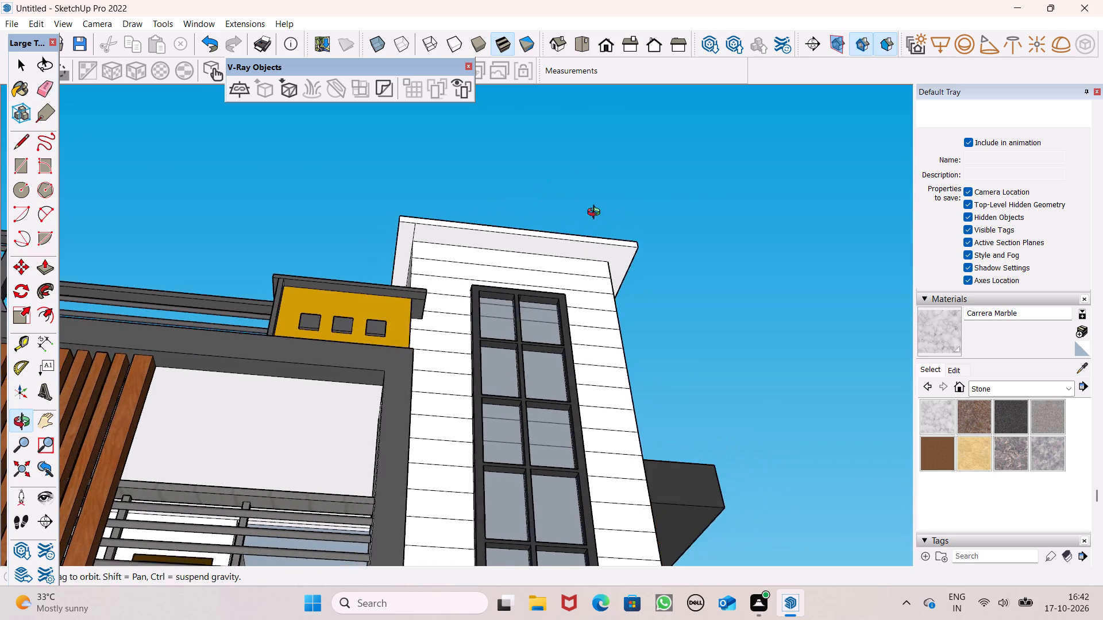
middle_click_drag(596, 214, 603, 214)
scroll(442, 233, "up", 6)
left_click_drag(399, 219, 407, 230)
Examine the roof overhang and wall on the tower's terrace side for leftover lines.
scroll(456, 202, "down", 4)
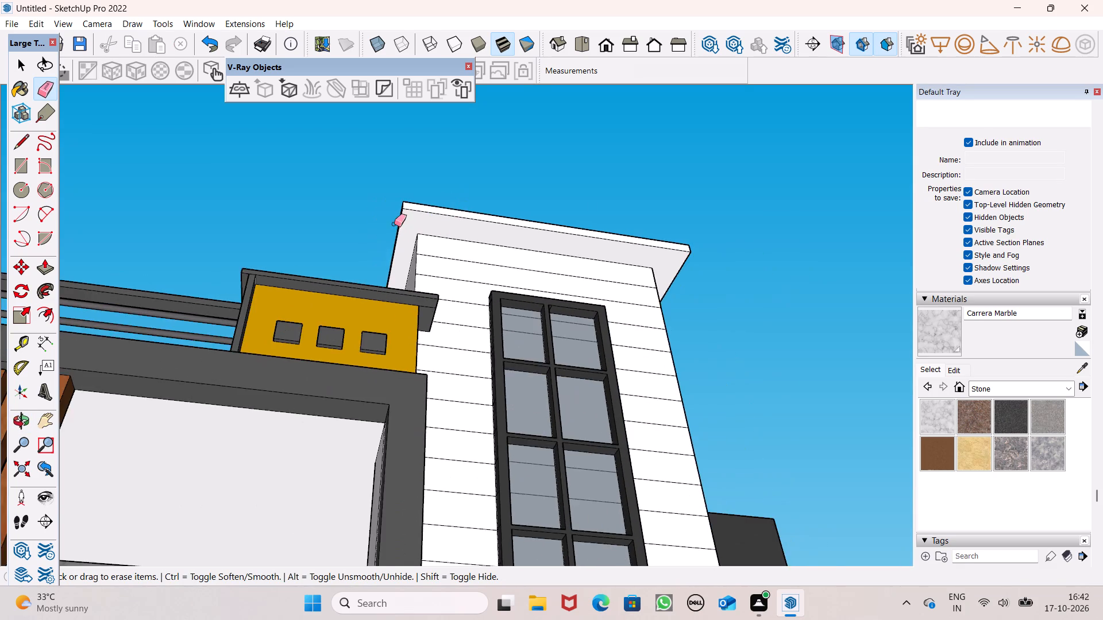
middle_click_drag(398, 238, 570, 304)
scroll(370, 207, "down", 5)
middle_click_drag(353, 236, 588, 358)
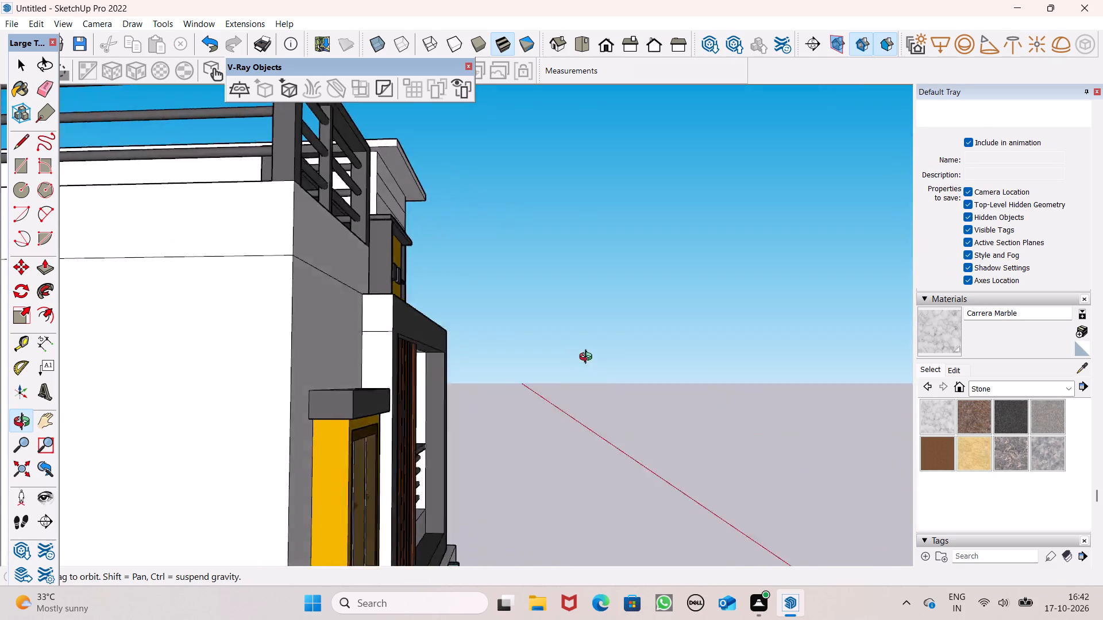
middle_click_drag(588, 358, 310, 404)
scroll(271, 227, "up", 8)
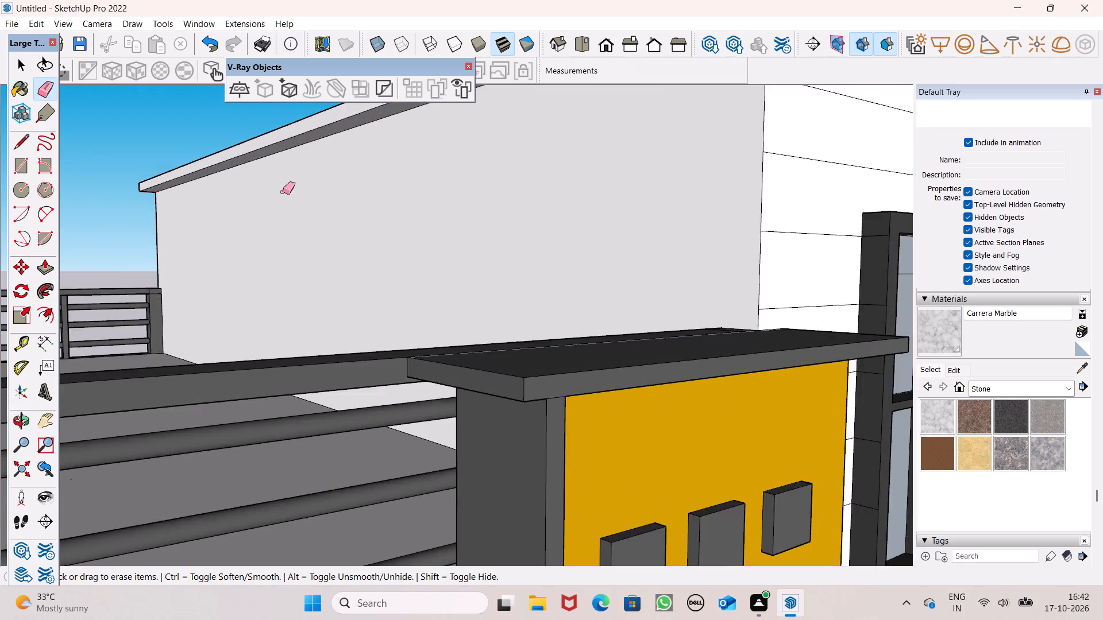
middle_click_drag(283, 192, 186, 176)
scroll(184, 163, "up", 1)
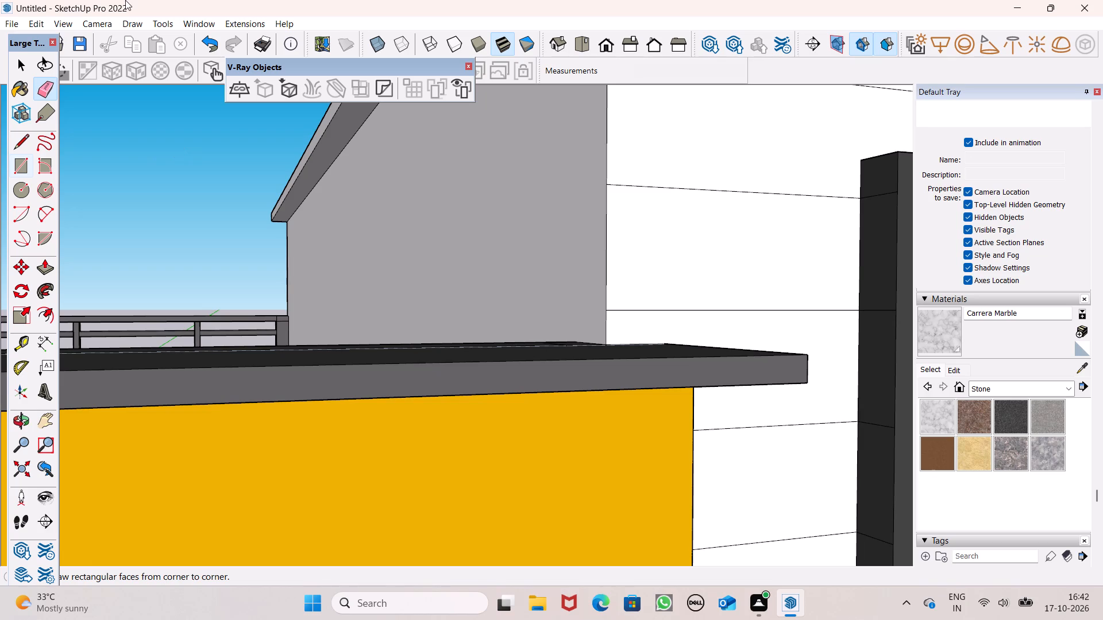
scroll(416, 204, "down", 5)
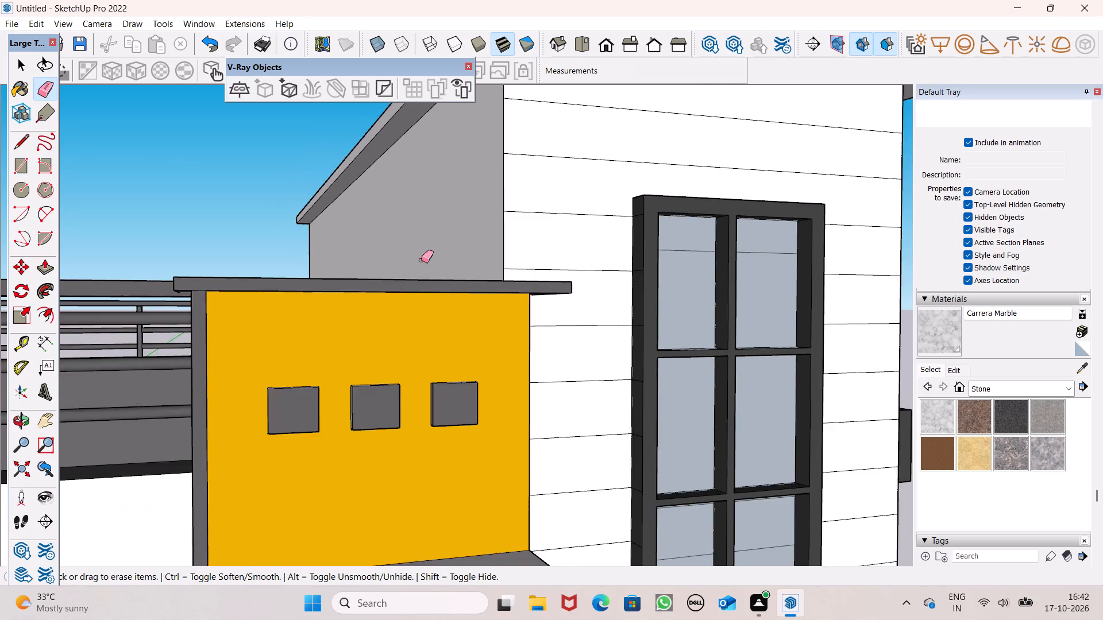
scroll(424, 296, "down", 10)
Push/Pull the roof slab's rear edge outward about 1' 6" beyond the tower's back wall.
middle_click_drag(535, 286, 121, 156)
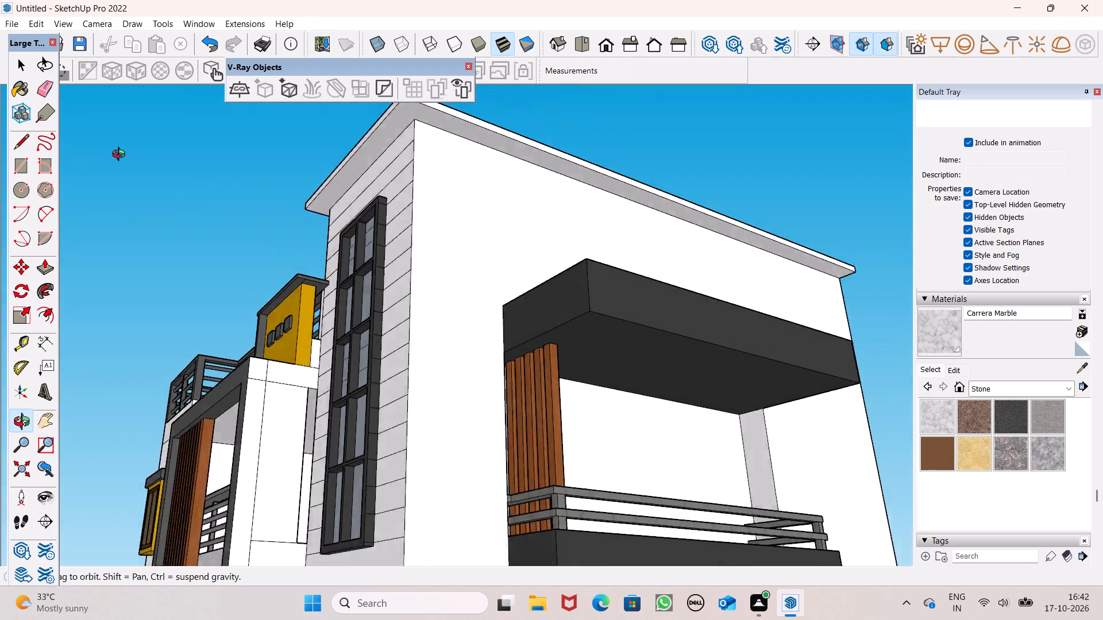
middle_click_drag(121, 156, 113, 156)
scroll(345, 146, "down", 4)
middle_click_drag(594, 196, 98, 288)
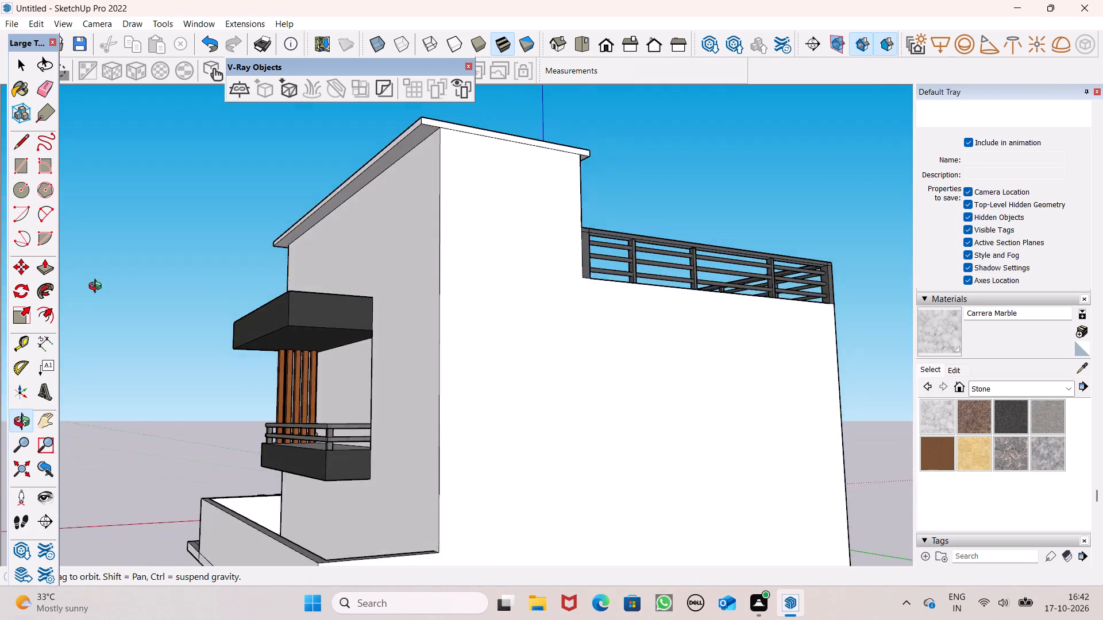
middle_click_drag(98, 288, 113, 249)
middle_click_drag(439, 189, 422, 251)
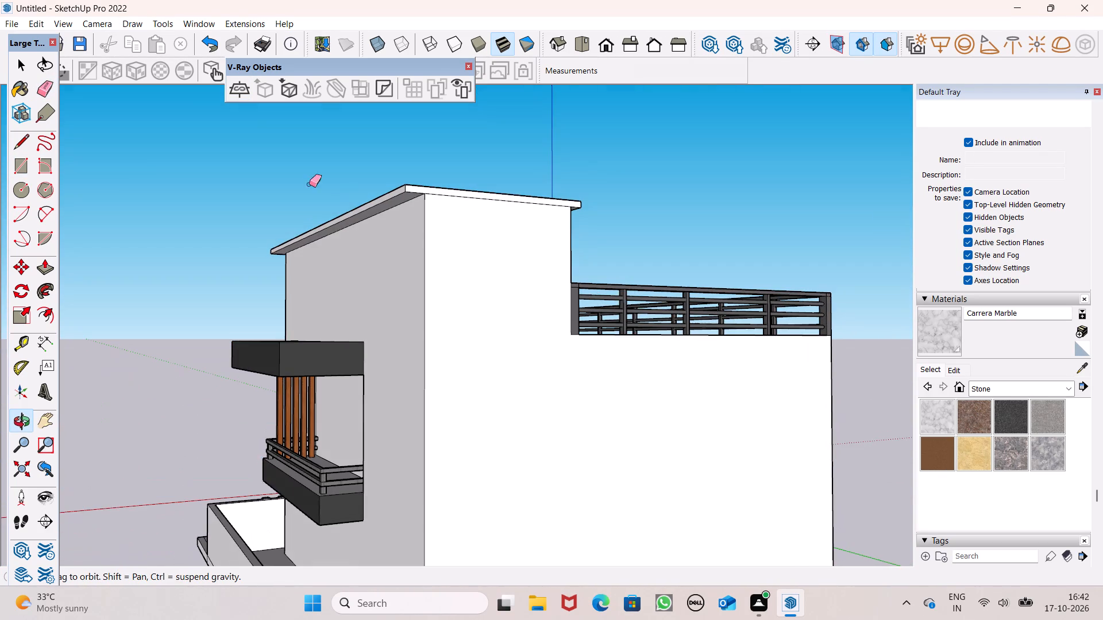
left_click(53, 268)
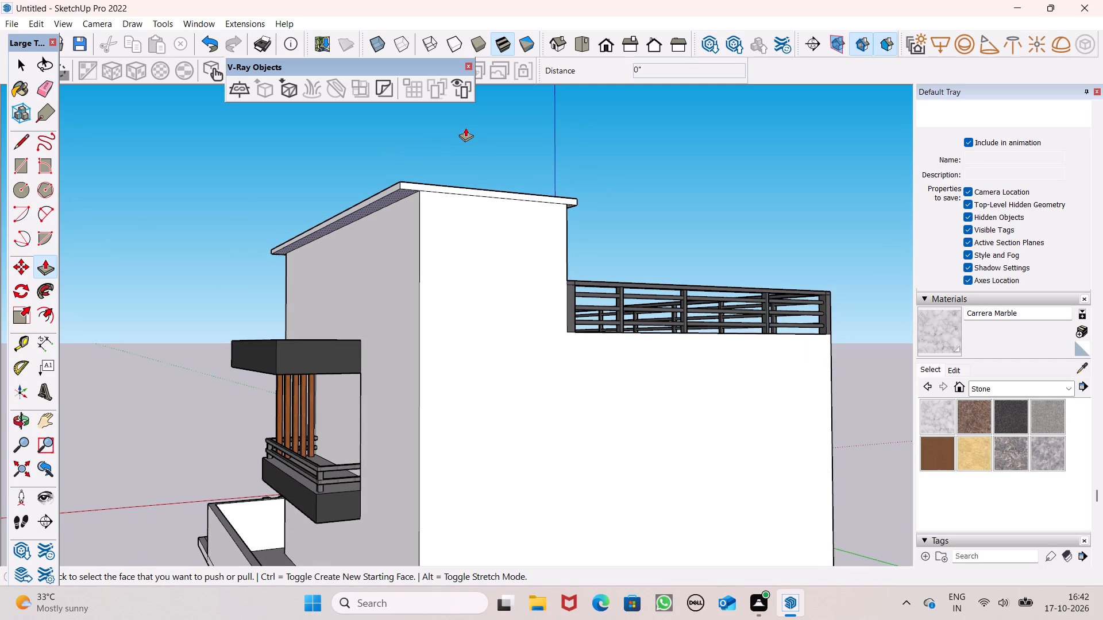
scroll(467, 131, "down", 1)
middle_click_drag(473, 184, 515, 263)
scroll(517, 301, "up", 5)
left_click_drag(517, 302, 535, 312)
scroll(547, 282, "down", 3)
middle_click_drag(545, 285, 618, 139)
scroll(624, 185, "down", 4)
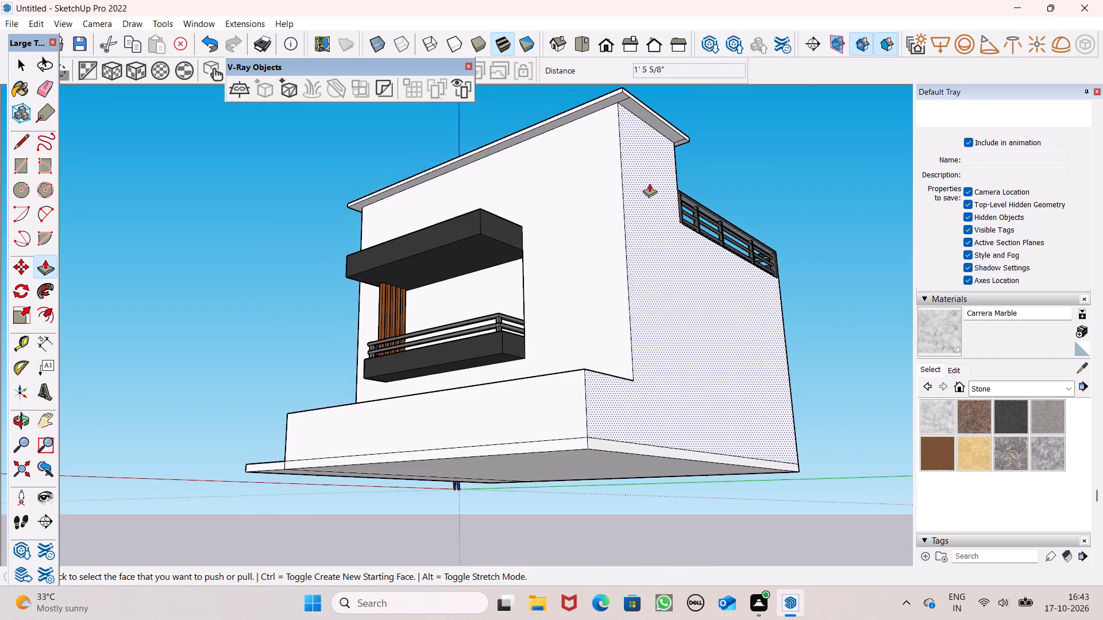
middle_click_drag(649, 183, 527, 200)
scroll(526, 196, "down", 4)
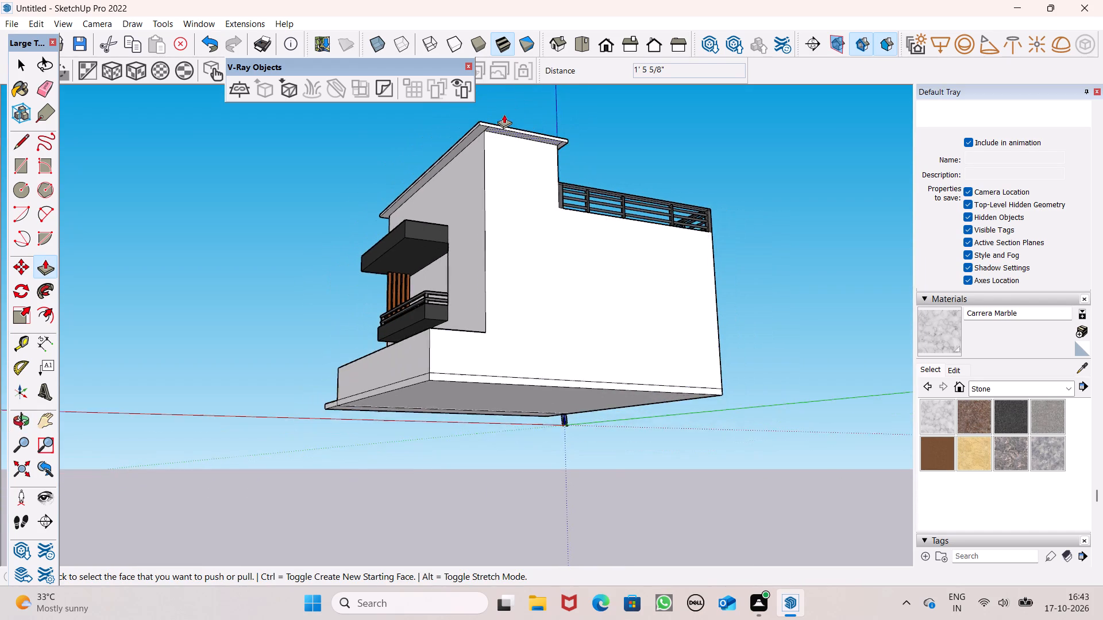
Erase the stray seam lines on the roof overhang's underside at the tower's two rear corners.
scroll(504, 96, "up", 7)
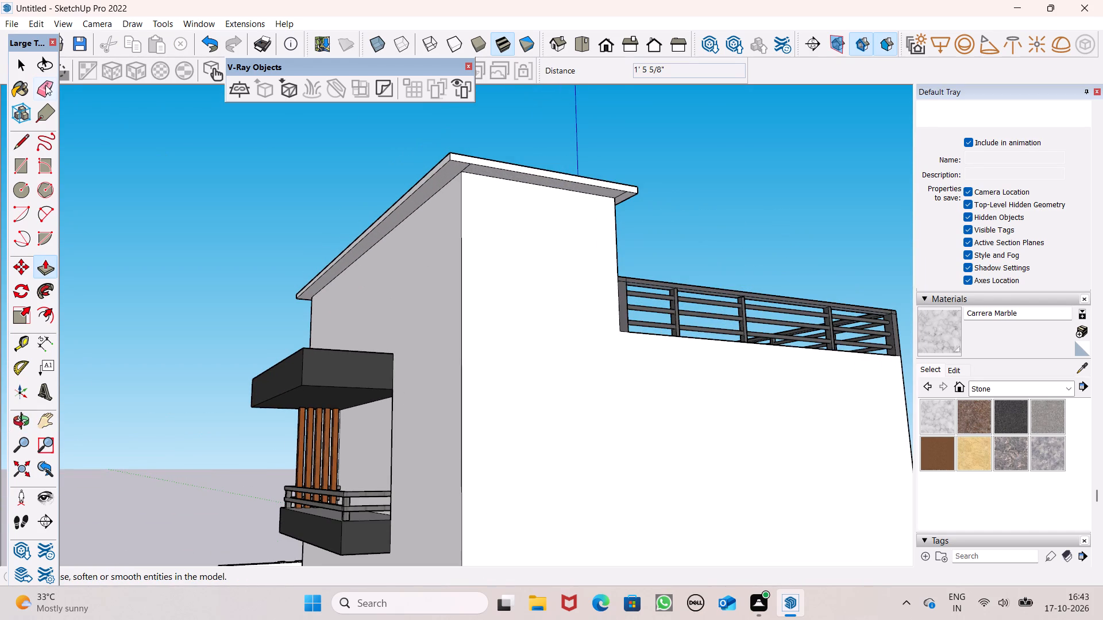
left_click(45, 85)
scroll(522, 187, "up", 5)
scroll(433, 166, "up", 4)
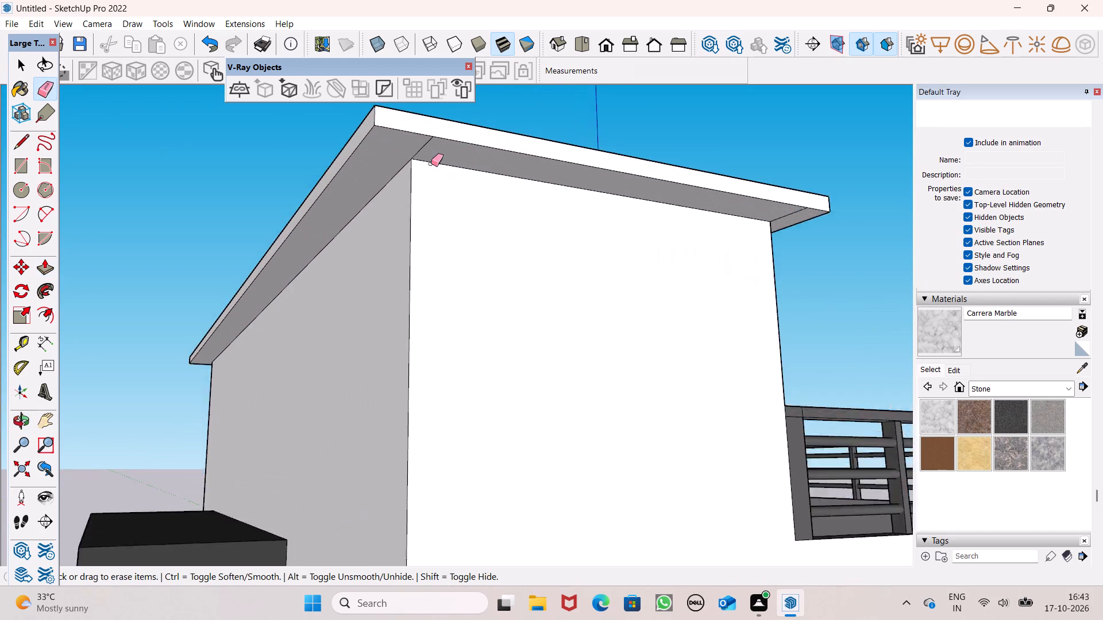
scroll(431, 164, "up", 2)
left_click(420, 148)
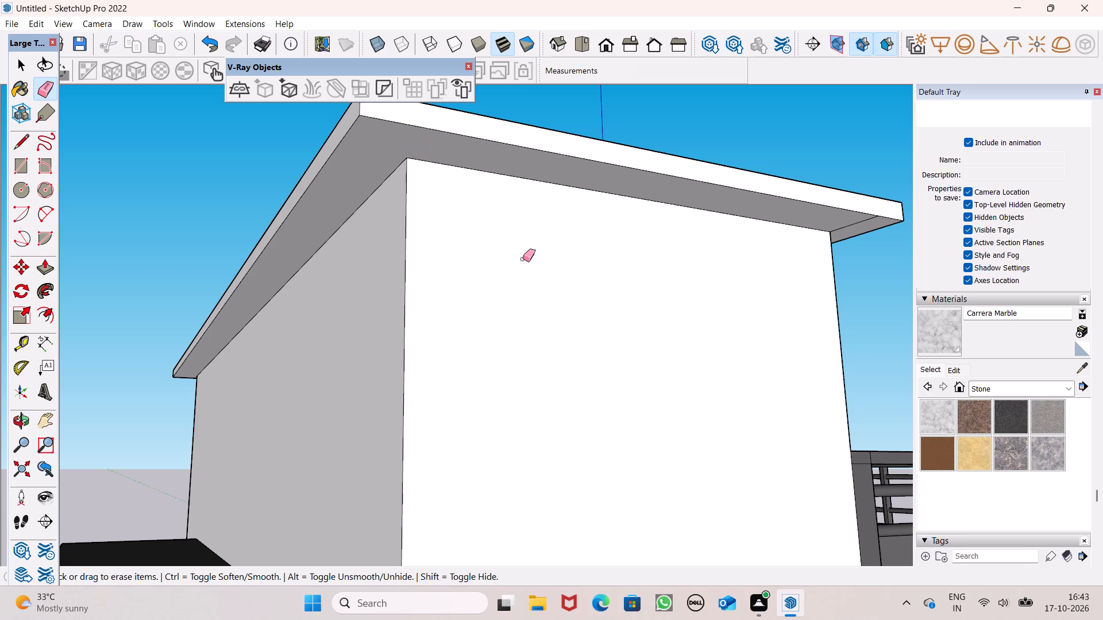
scroll(503, 247, "down", 3)
middle_click_drag(562, 279, 468, 231)
scroll(732, 228, "up", 6)
left_click_drag(828, 161, 812, 162)
scroll(765, 255, "down", 8)
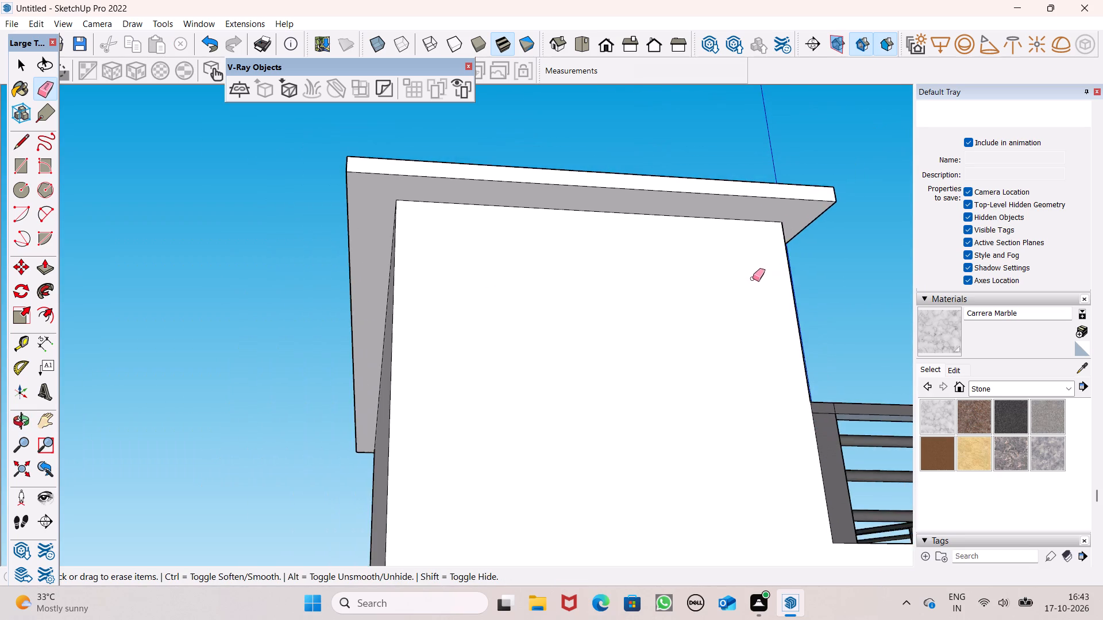
Push/Pull the top face of the tower's roof slab upward by about 8 13/16" to thicken the slab.
middle_click_drag(710, 278, 888, 291)
scroll(647, 231, "down", 3)
middle_click_drag(616, 247, 673, 292)
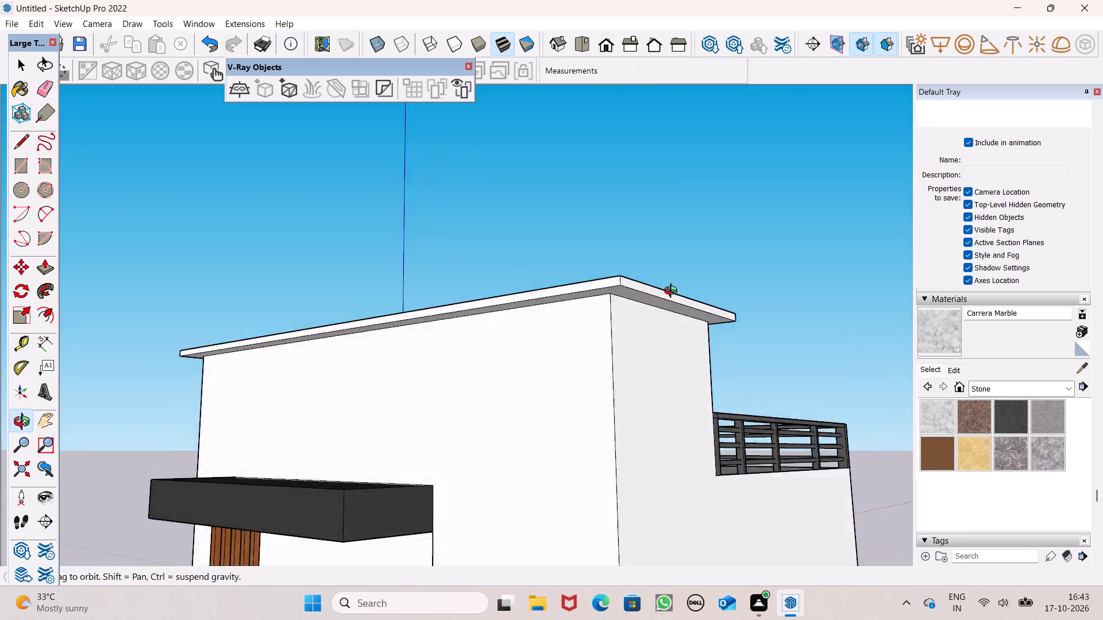
middle_click_drag(673, 292, 789, 364)
scroll(653, 303, "down", 4)
middle_click_drag(606, 346, 1037, 377)
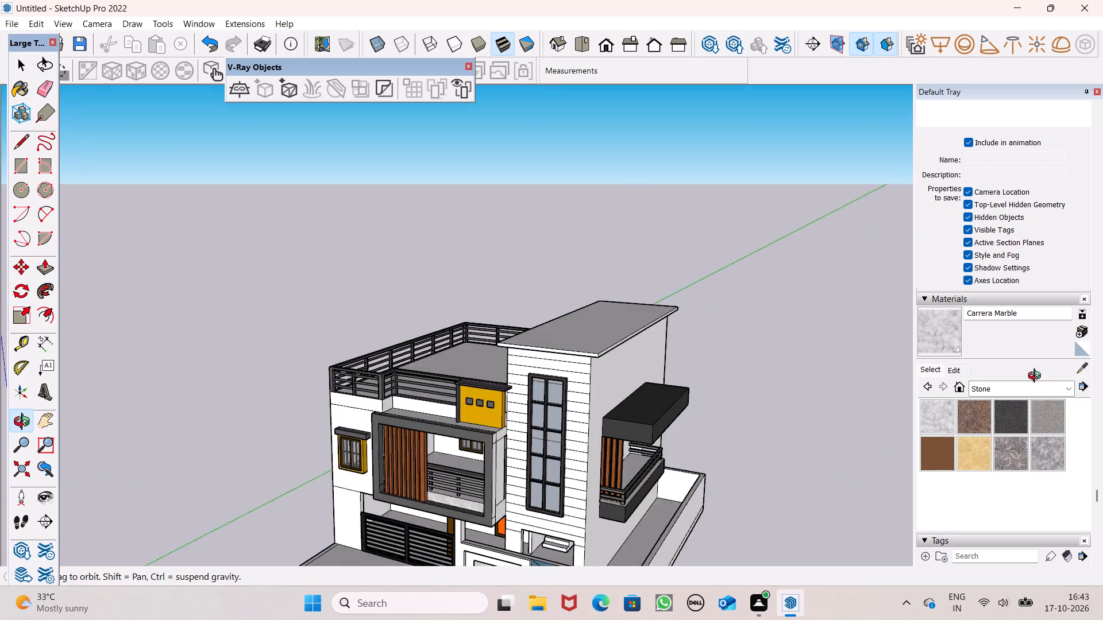
middle_click_drag(1037, 377, 1040, 369)
scroll(591, 331, "up", 1)
middle_click_drag(591, 331, 691, 130)
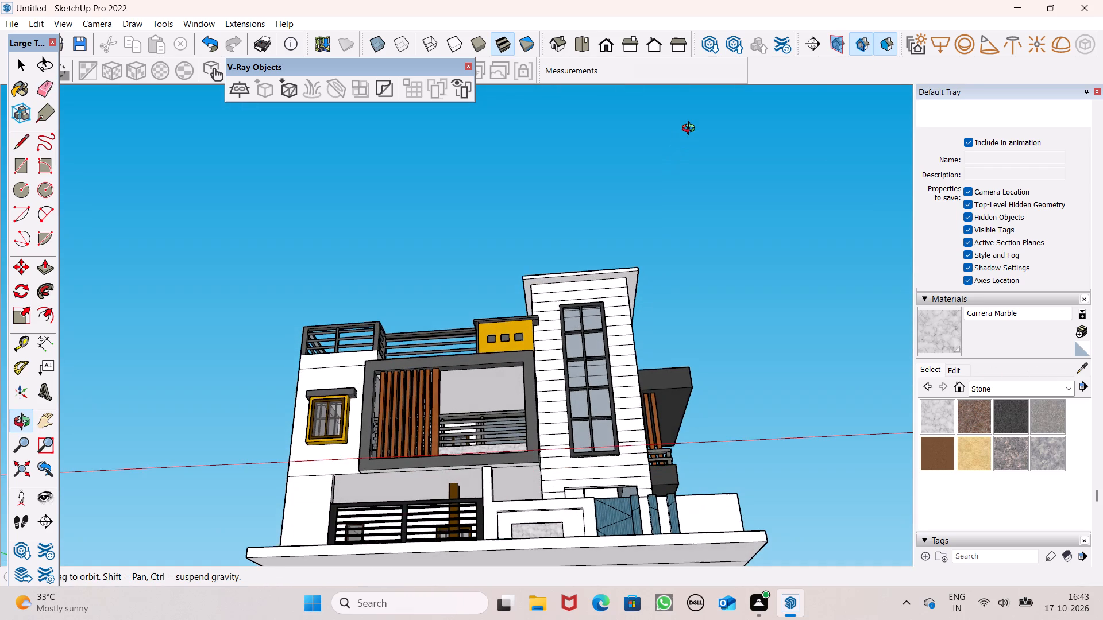
middle_click_drag(691, 130, 734, 489)
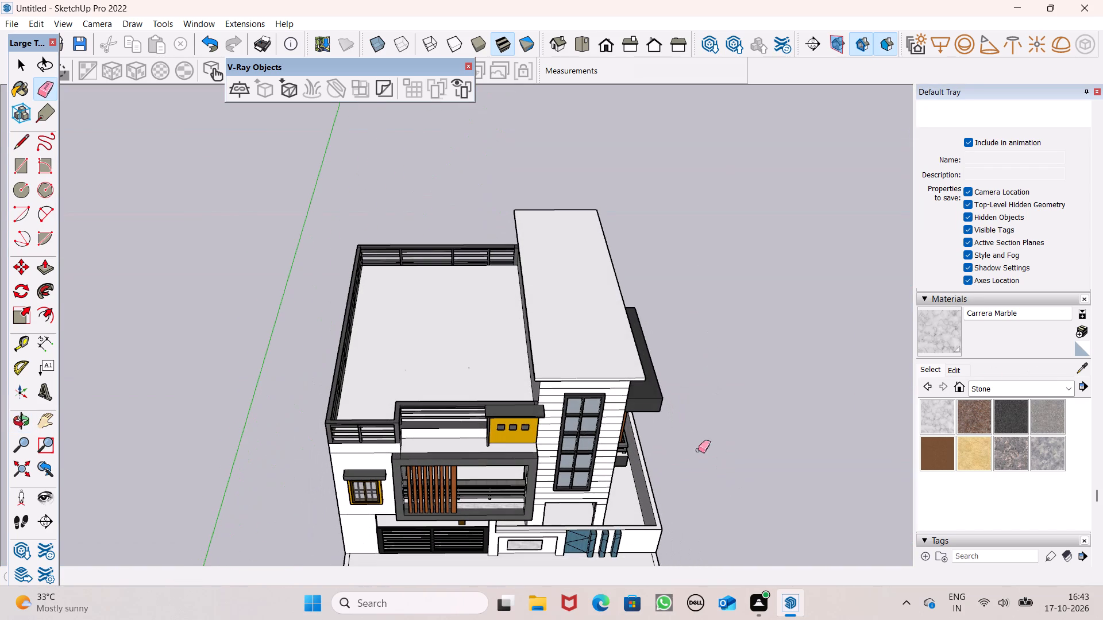
left_click(51, 264)
scroll(444, 348, "up", 5)
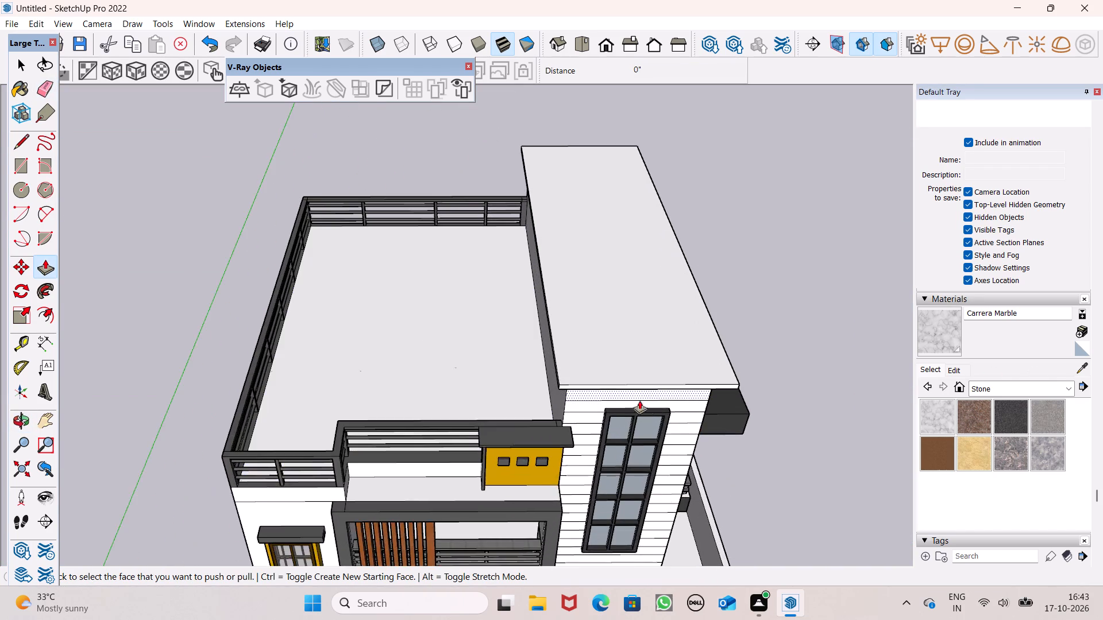
scroll(657, 395, "up", 4)
left_click(644, 380)
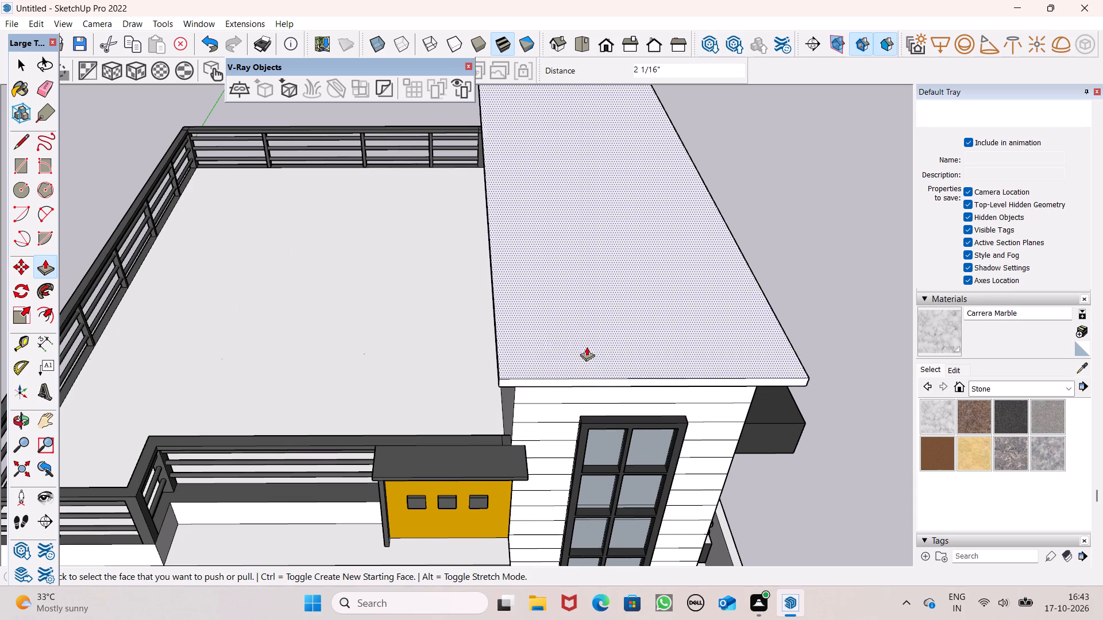
left_click_drag(549, 344, 549, 332)
scroll(552, 314, "down", 6)
middle_click_drag(551, 322, 581, 160)
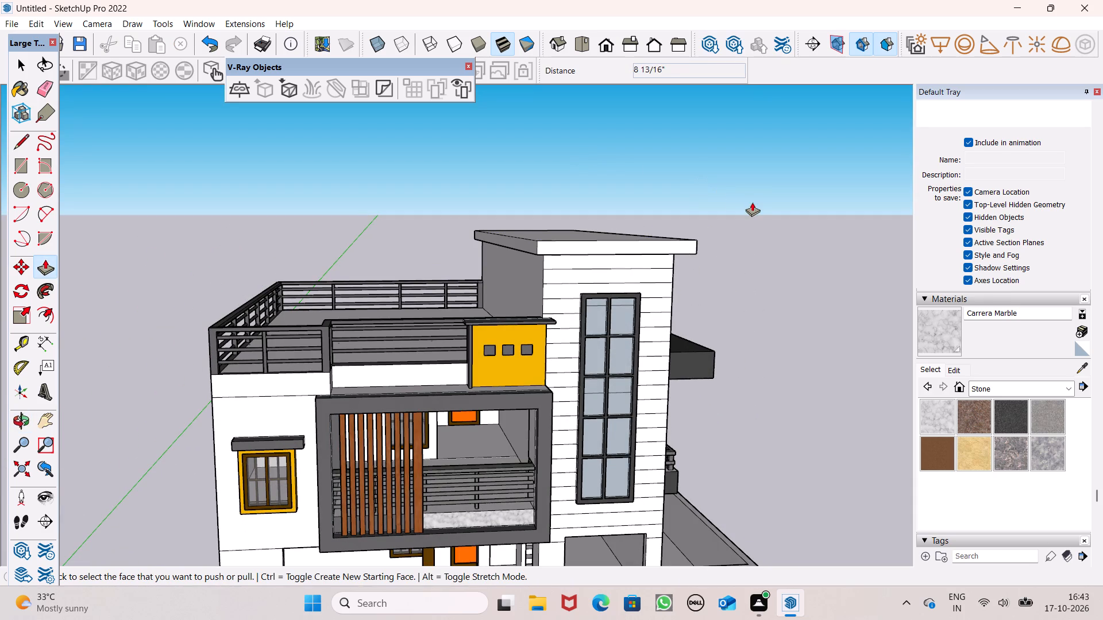
key("space")
left_click(752, 201)
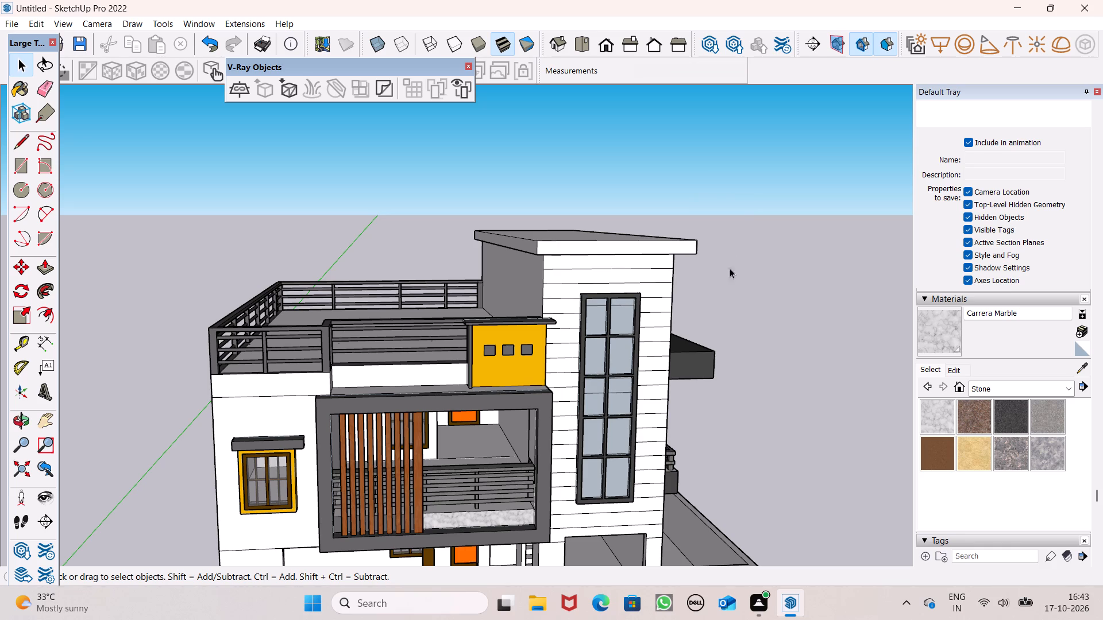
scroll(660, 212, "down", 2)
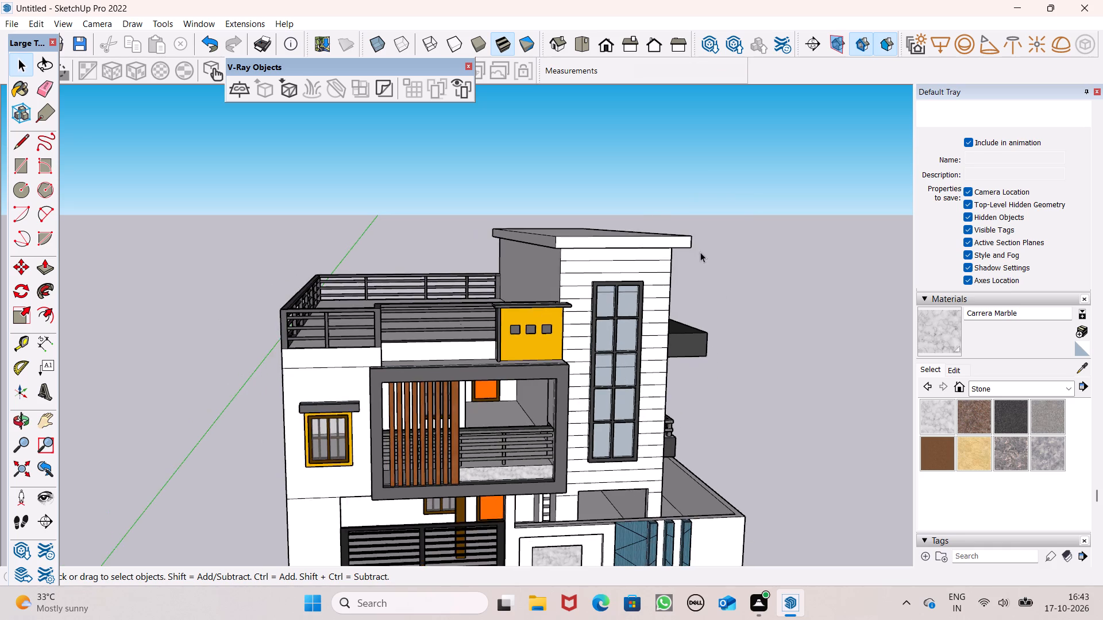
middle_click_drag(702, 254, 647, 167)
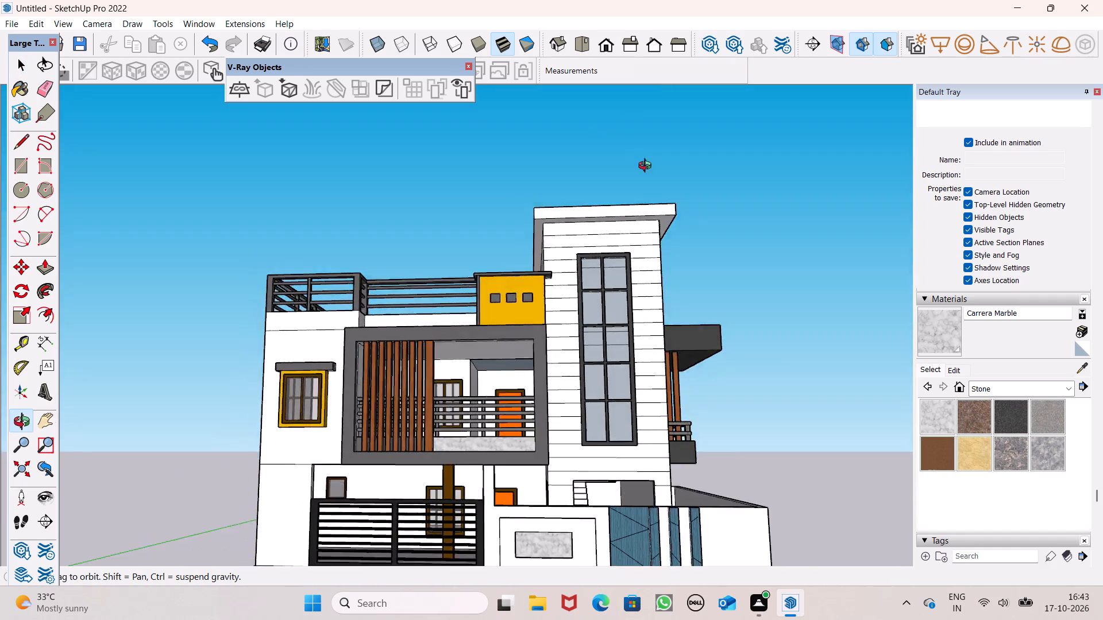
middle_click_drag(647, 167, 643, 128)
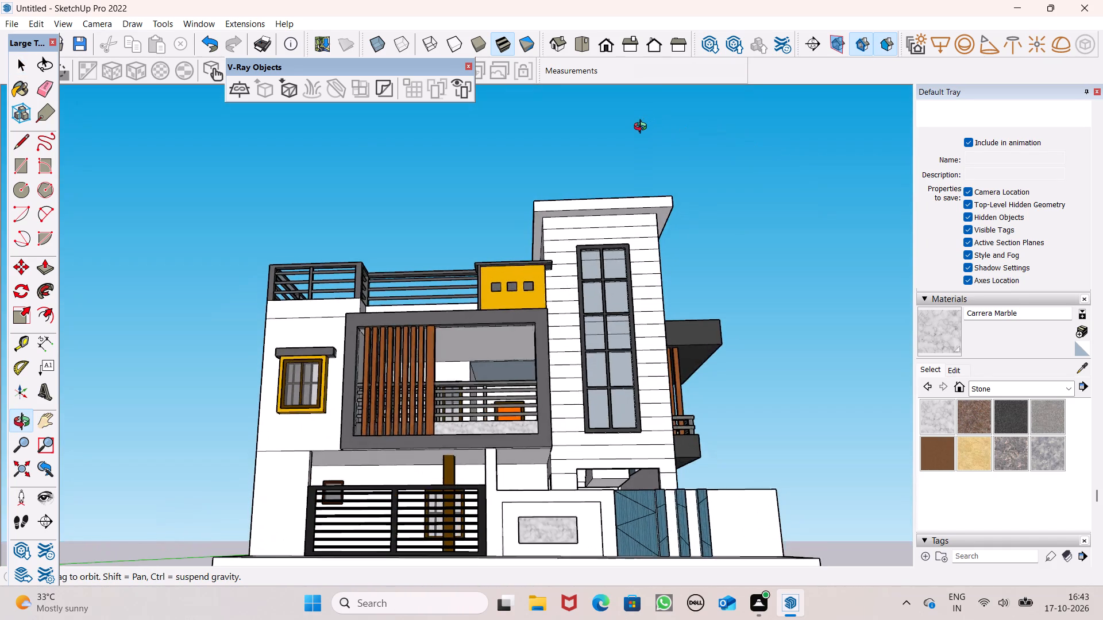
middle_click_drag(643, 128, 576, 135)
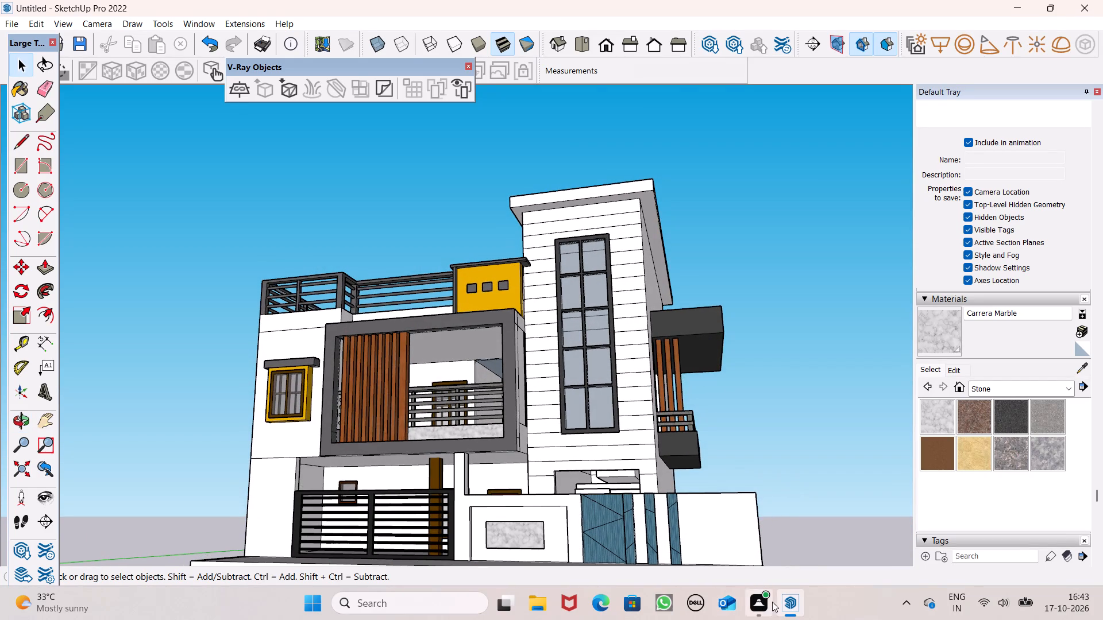
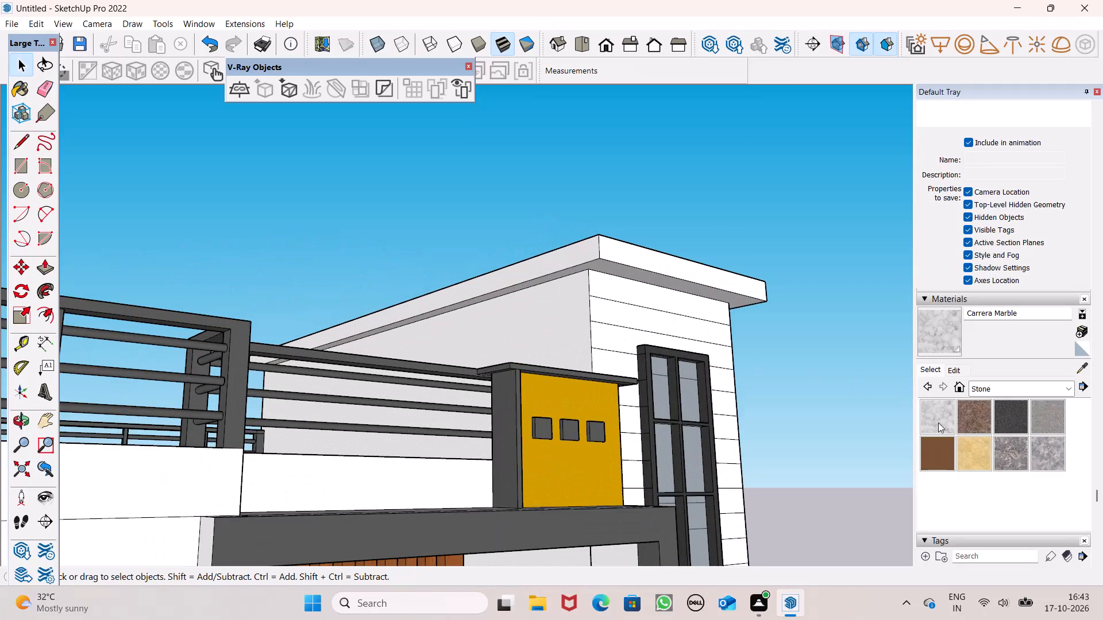
Push/Pull the terrace-side face of the tower's roof slab outward about 9 7/8".
left_click(44, 268)
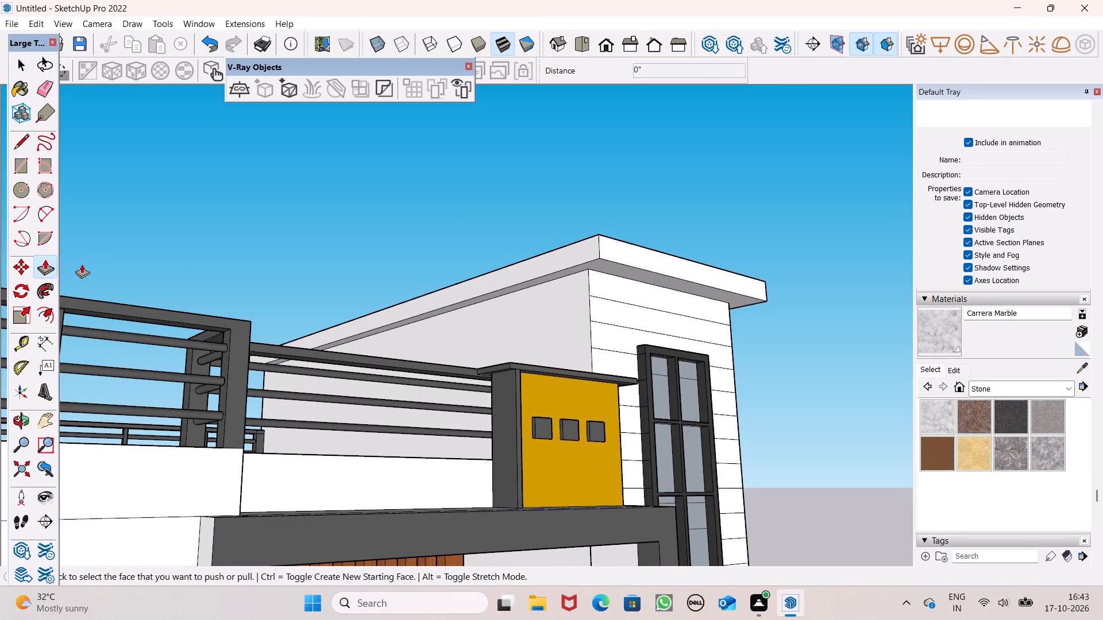
left_click_drag(531, 270, 519, 274)
scroll(543, 191, "down", 3)
middle_click_drag(550, 217, 299, 168)
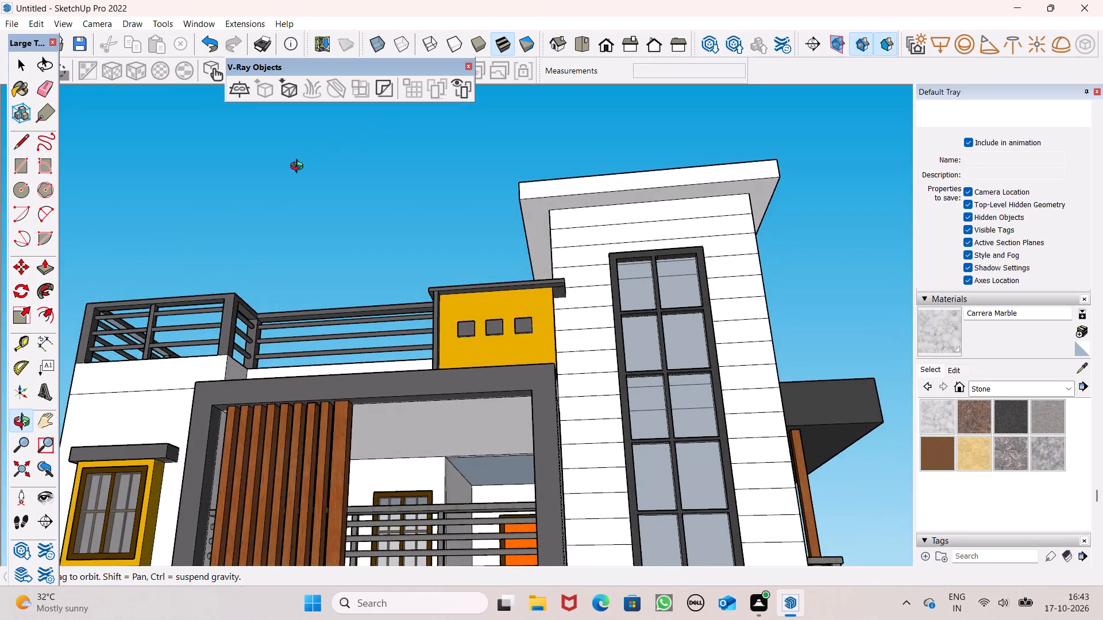
middle_click_drag(299, 168, 366, 237)
scroll(0, 56, "up", 1)
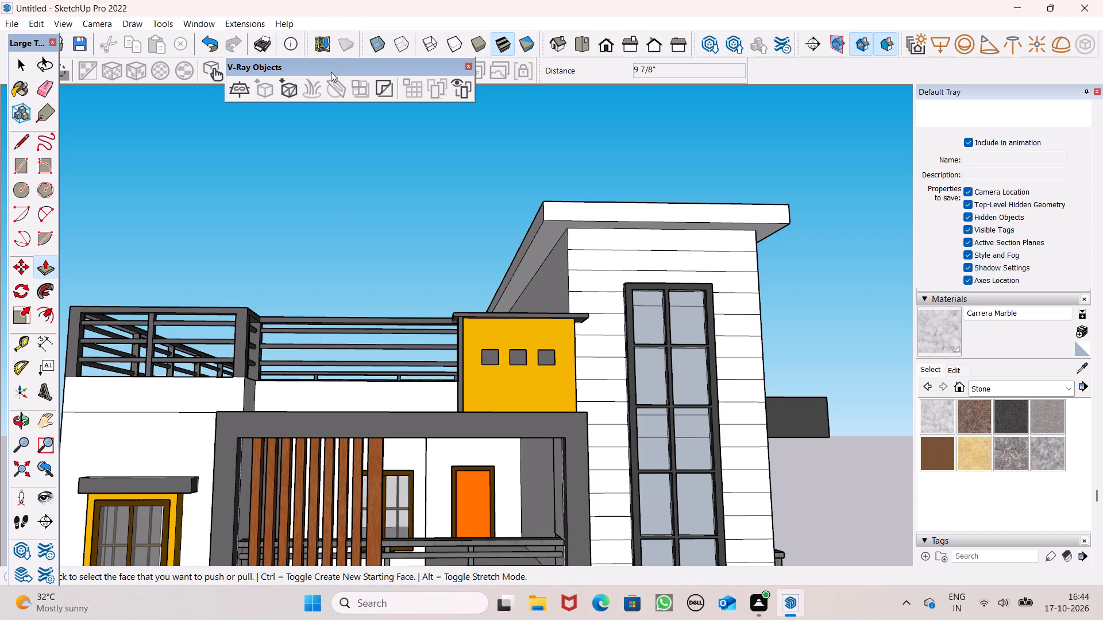
Push/Pull the roof slab's terrace-side face outward again by about 5 1/16".
middle_click_drag(448, 187, 607, 231)
scroll(596, 239, "up", 1)
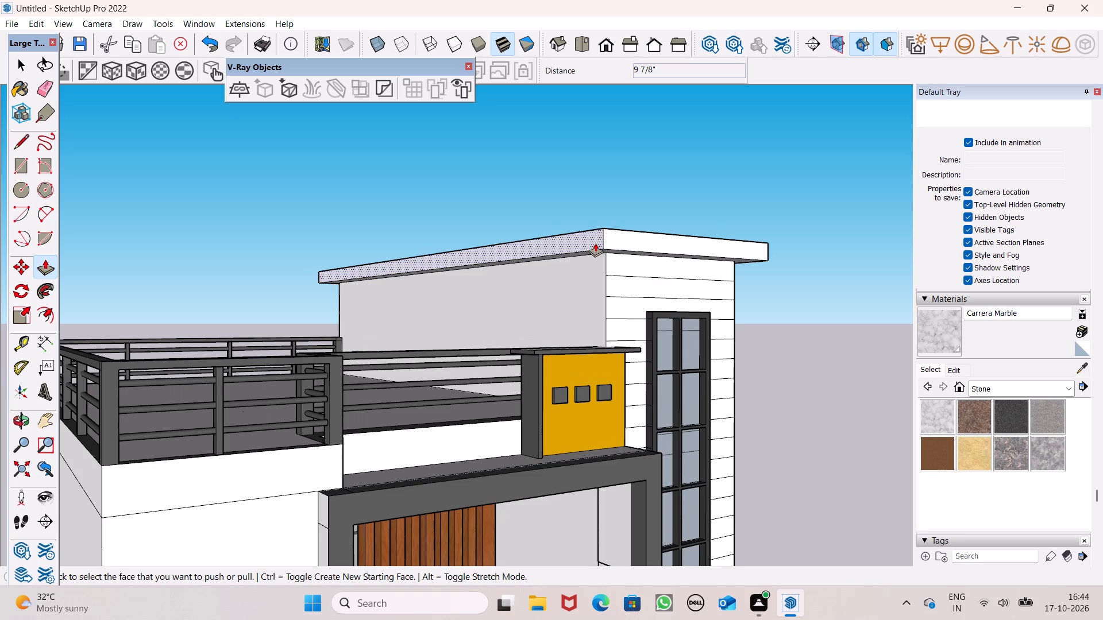
middle_click_drag(596, 243, 577, 245)
scroll(574, 238, "up", 1)
middle_click_drag(575, 238, 527, 206)
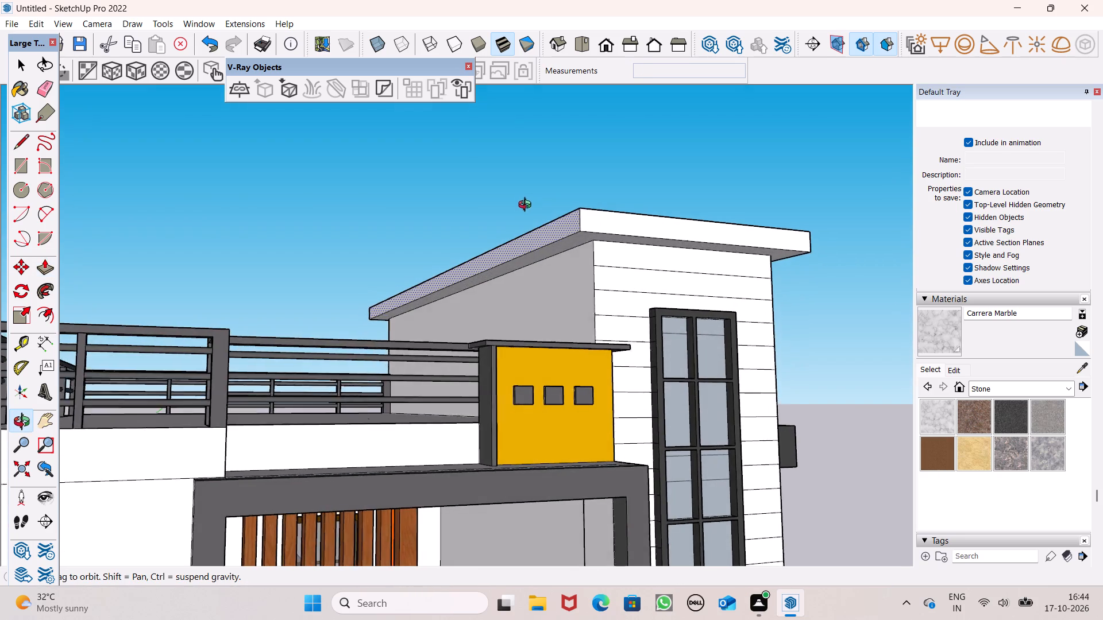
middle_click_drag(527, 206, 527, 207)
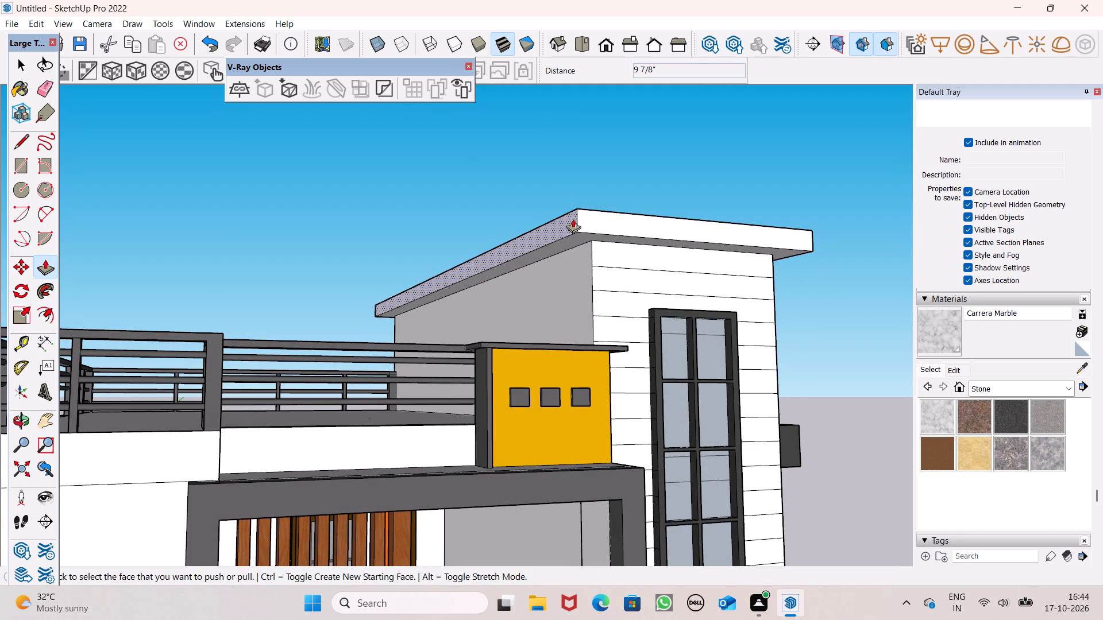
left_click_drag(561, 234, 560, 233)
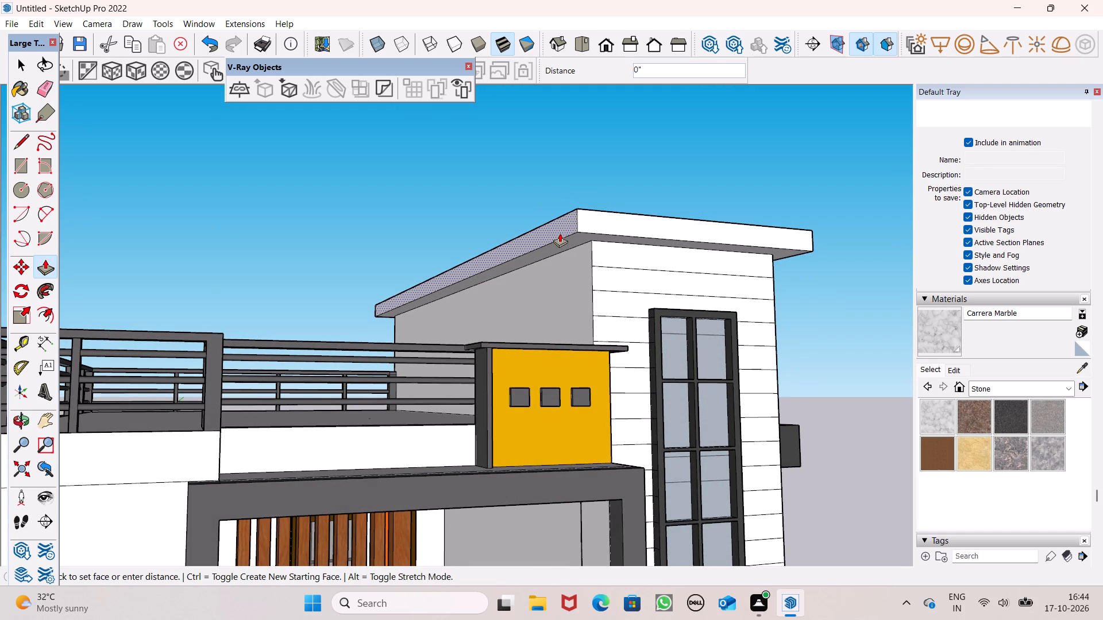
left_click_drag(560, 233, 554, 232)
key("space")
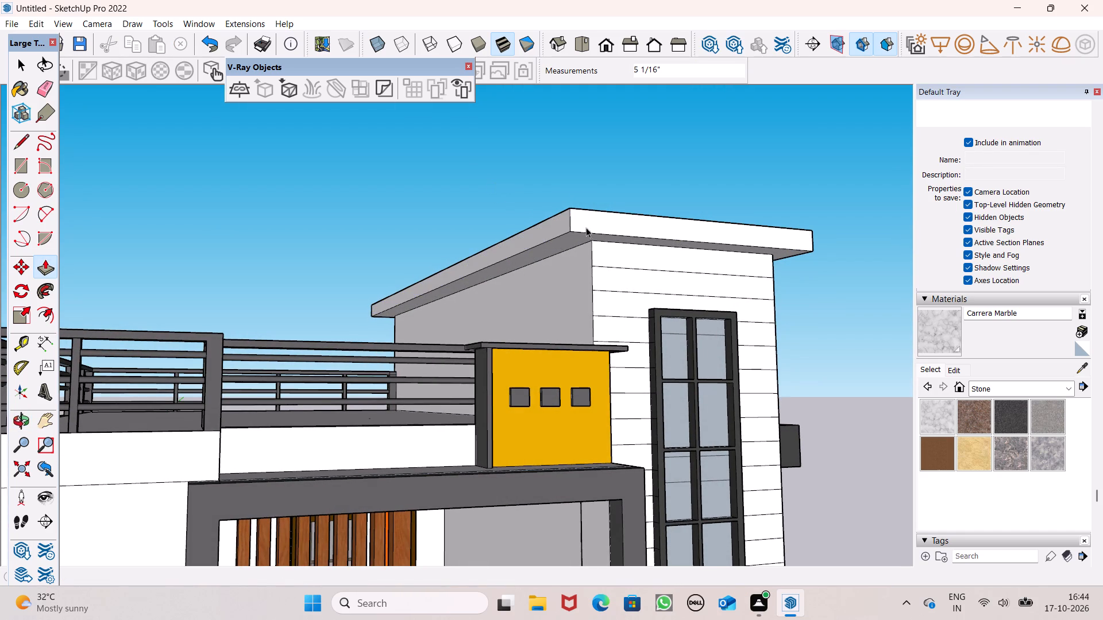
Paint the underside of the tower's roof overhang with Wood Fence from the Landscaping, Fencing and Vegetation materials.
middle_click_drag(656, 279, 515, 200)
scroll(496, 198, "up", 1)
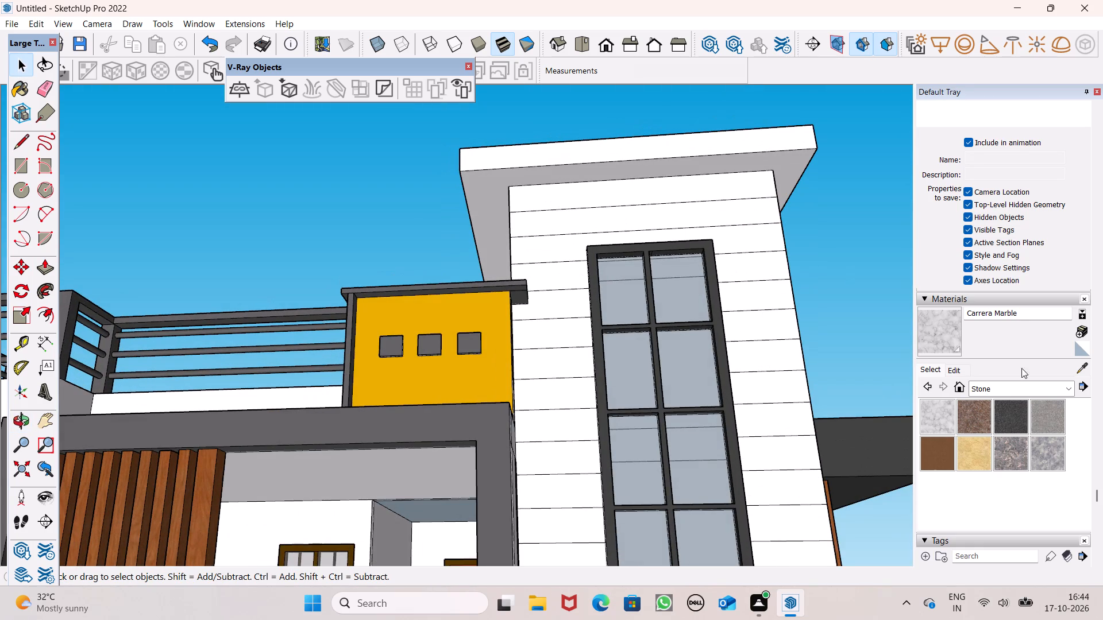
left_click(1015, 392)
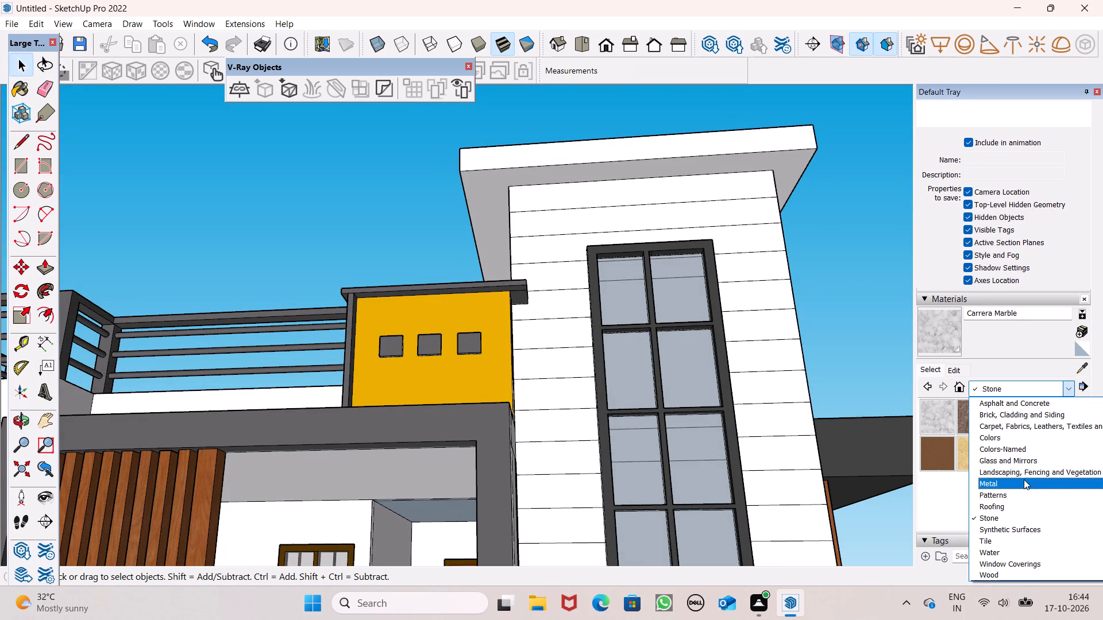
left_click(1019, 571)
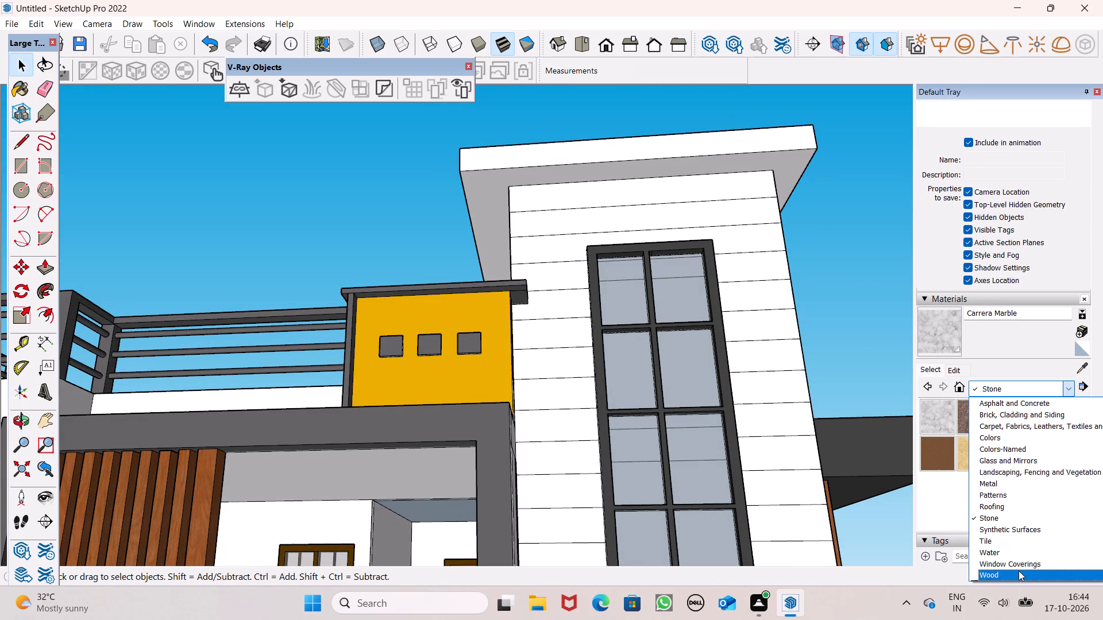
left_click(1031, 389)
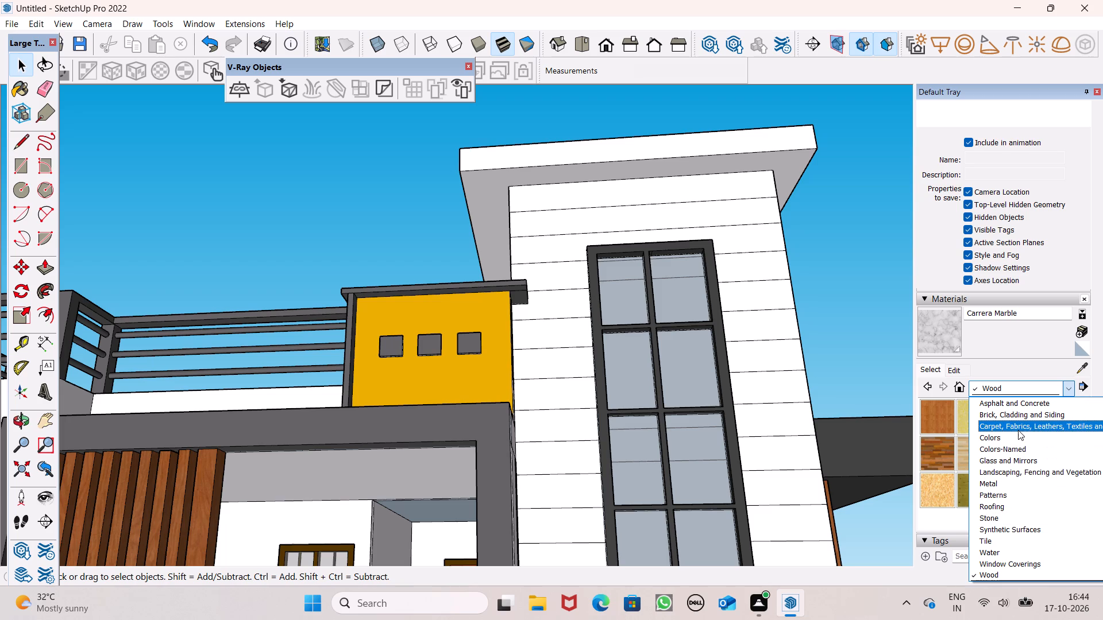
left_click_drag(1027, 474, 1027, 469)
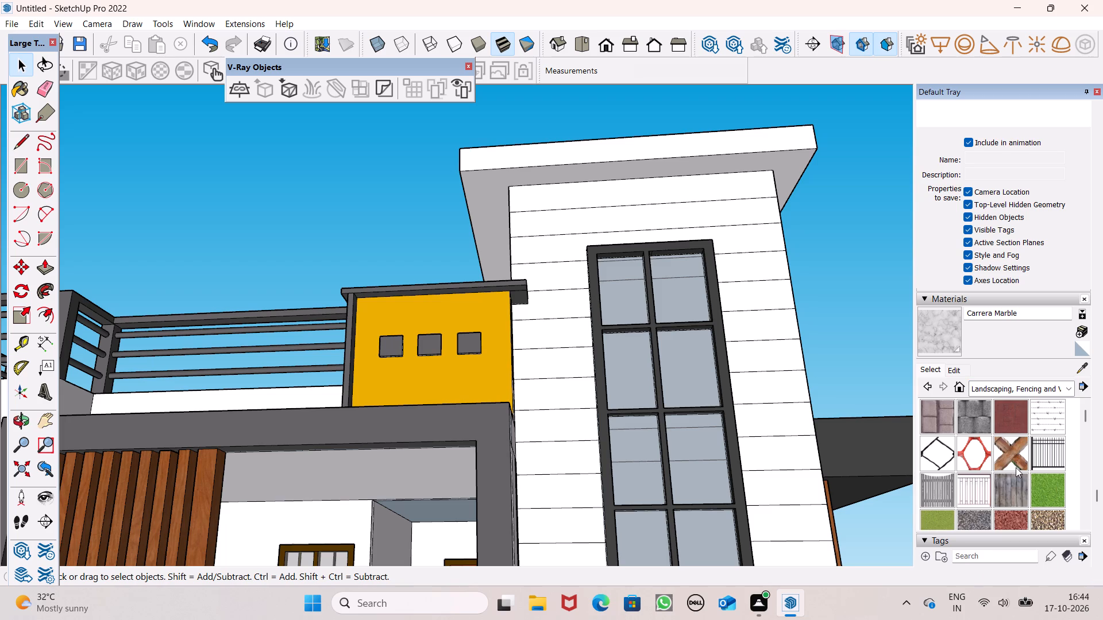
scroll(1015, 467, "down", 5)
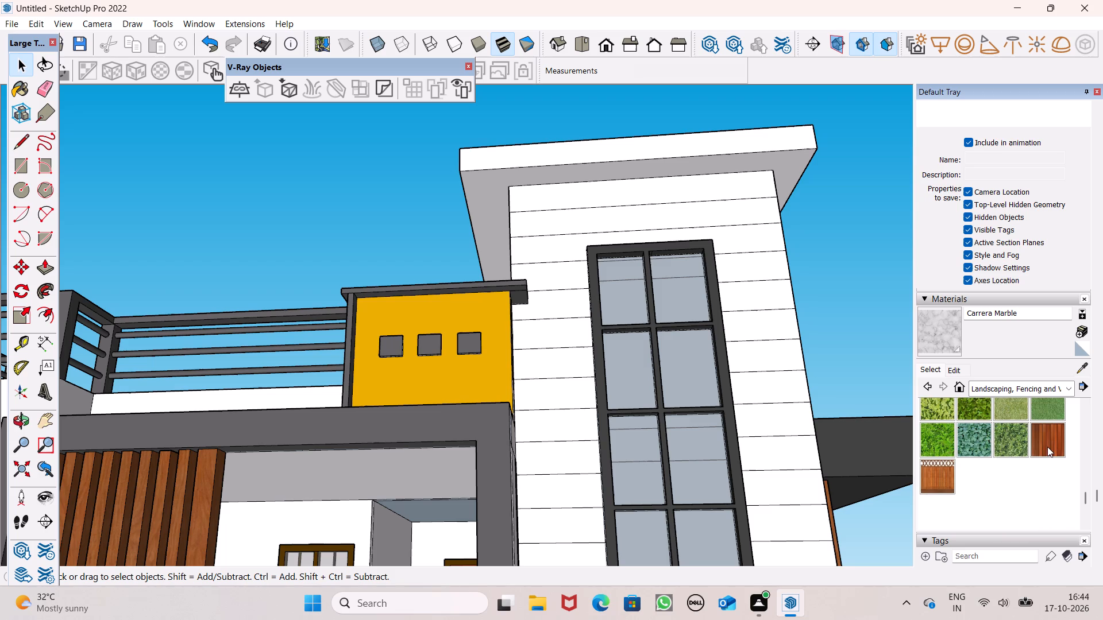
left_click(1048, 445)
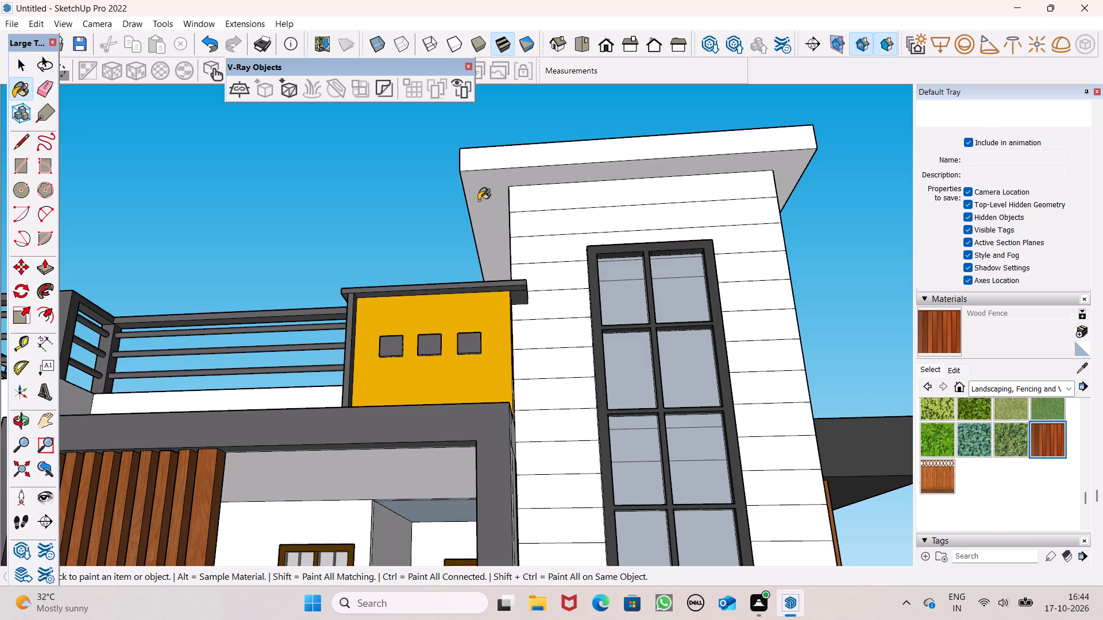
left_click(479, 200)
Examine the tower's roof overhang and the front facade from several angles.
scroll(703, 250, "down", 1)
middle_click_drag(876, 299, 652, 307)
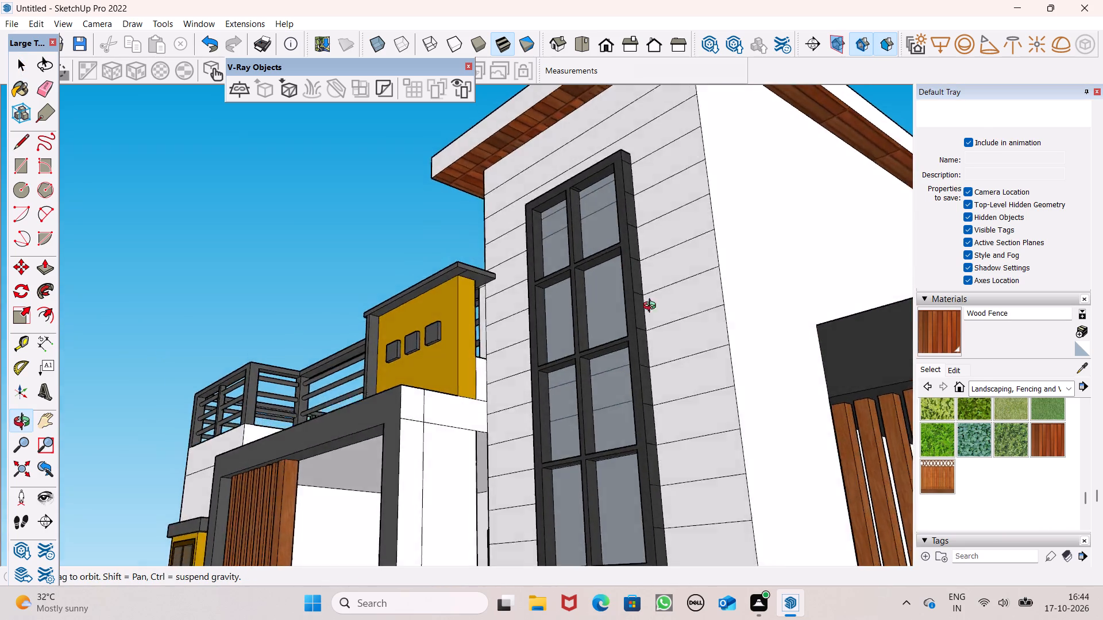
middle_click_drag(652, 307, 796, 365)
scroll(744, 247, "down", 4)
middle_click_drag(735, 291, 871, 292)
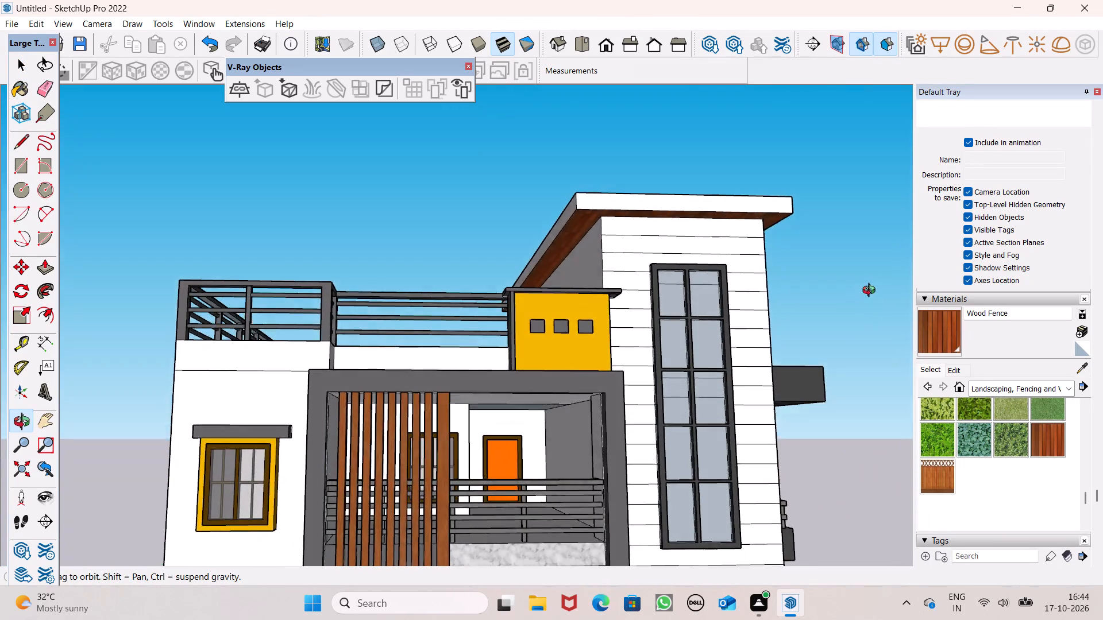
middle_click_drag(871, 292, 846, 375)
key("space")
scroll(801, 293, "down", 3)
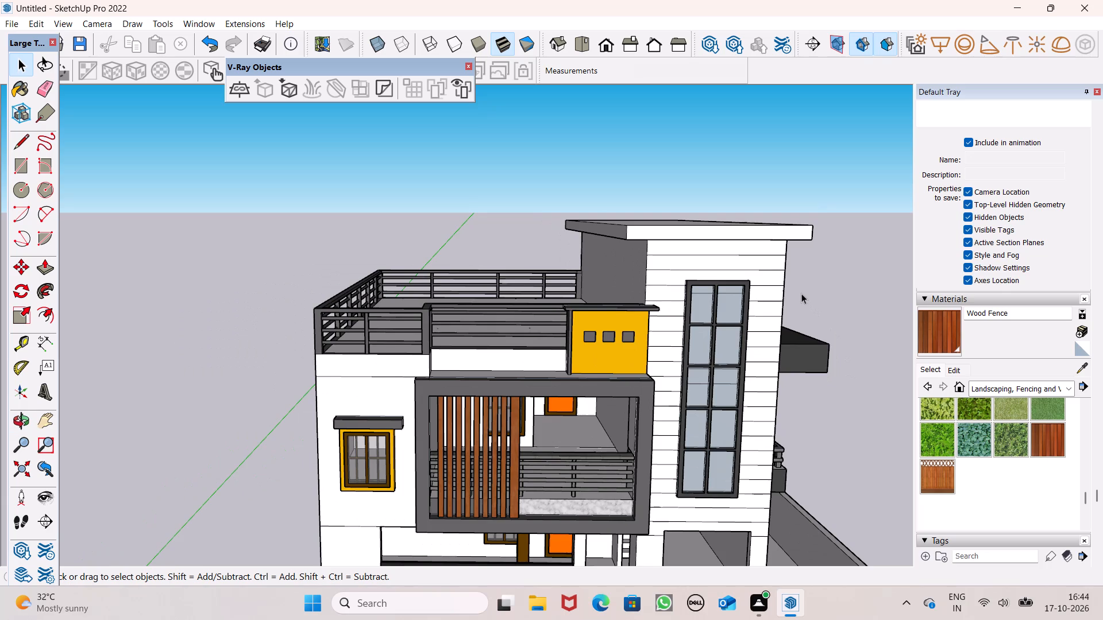
scroll(801, 293, "down", 2)
middle_click_drag(644, 334, 664, 356)
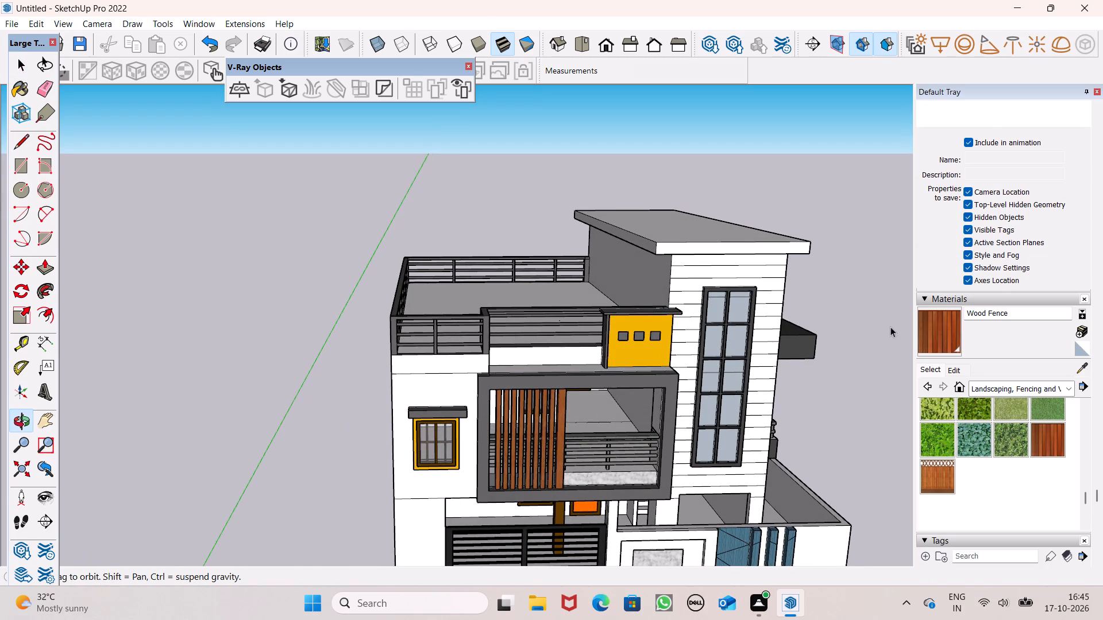
Paint both floor faces of the first-floor balcony with Stone Vein Gray from the Stone materials.
left_click(1013, 384)
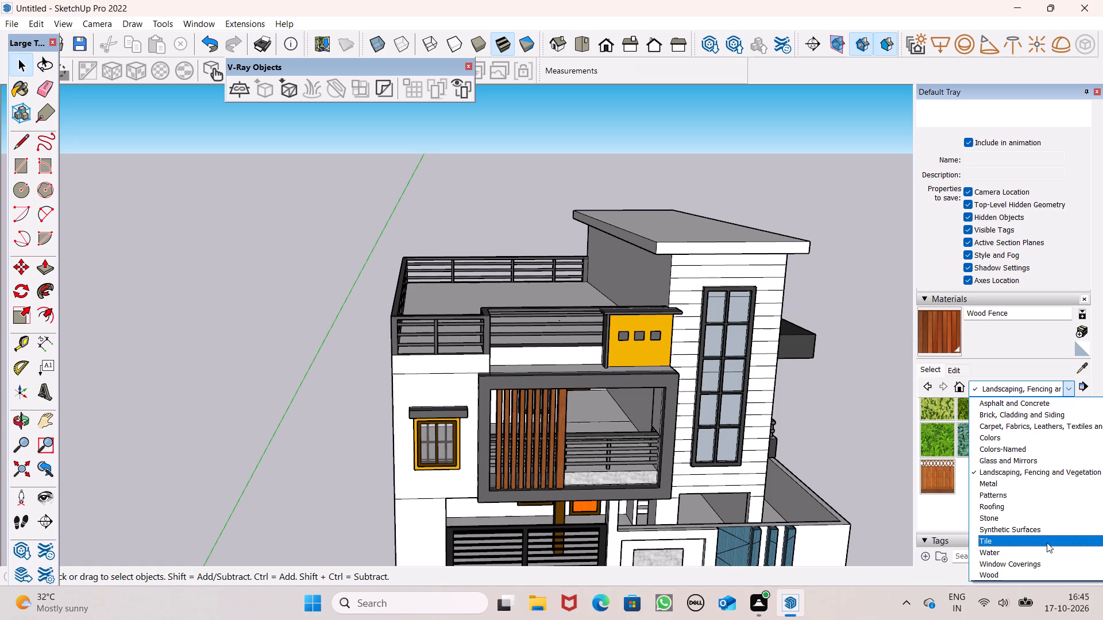
left_click(1040, 518)
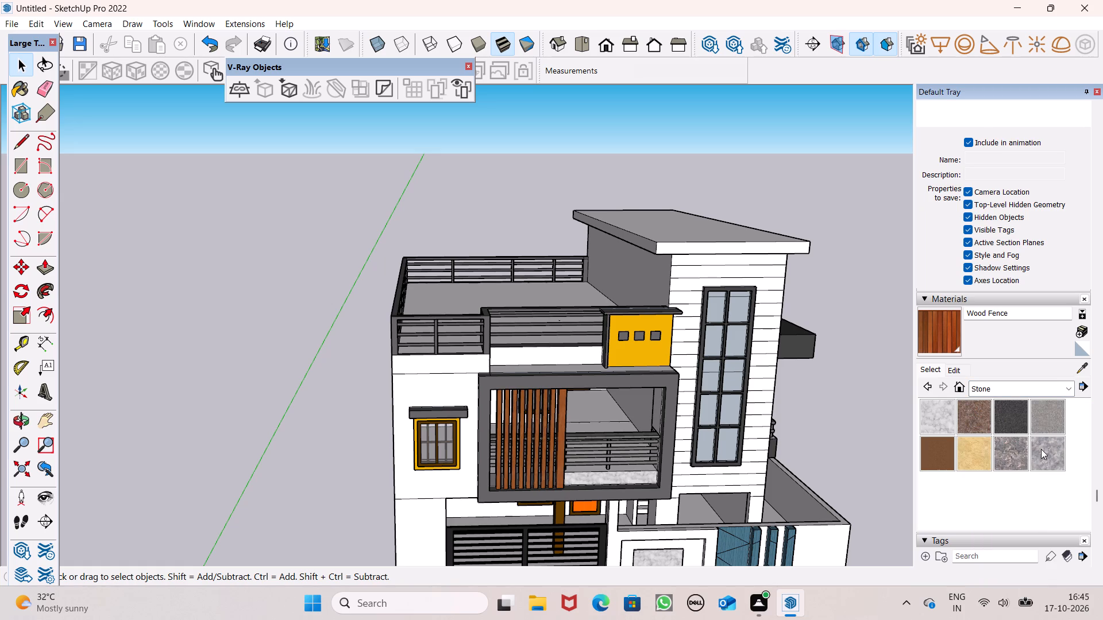
left_click(1052, 462)
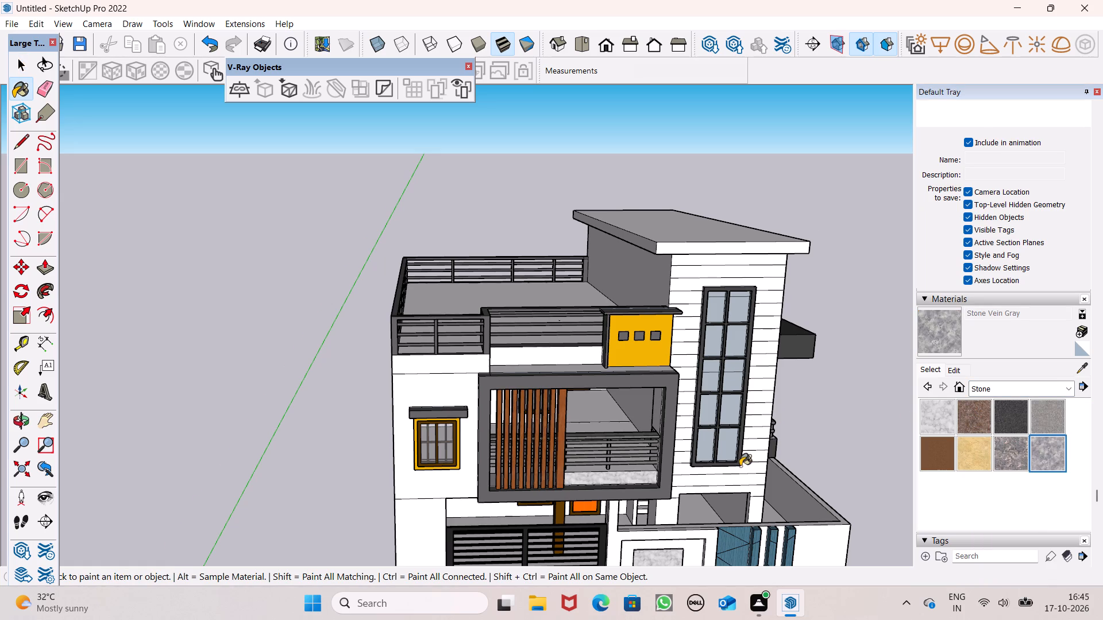
scroll(740, 466, "up", 5)
middle_click_drag(504, 419, 443, 449)
scroll(443, 449, "up", 1)
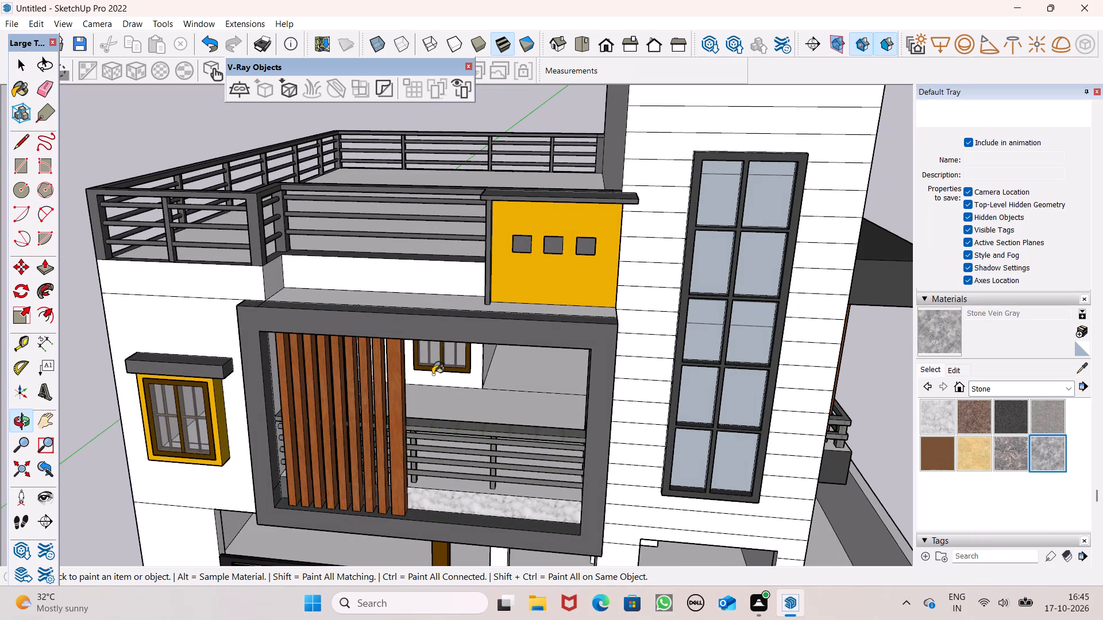
scroll(438, 383, "up", 6)
left_click_drag(456, 408, 462, 406)
left_click(610, 359)
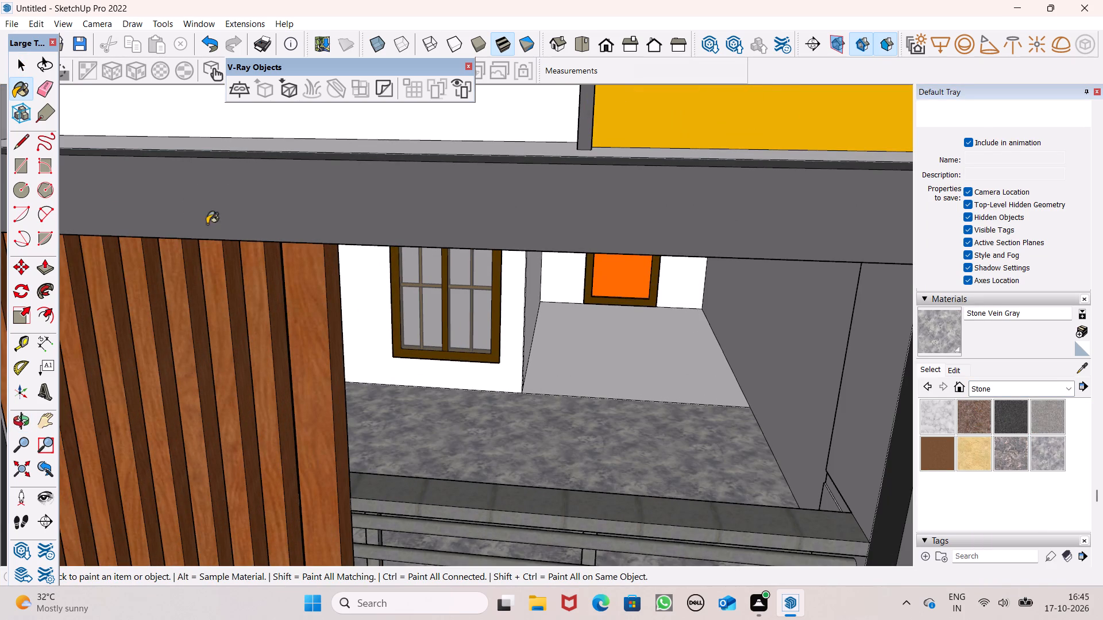
Erase the seam line between the two stone-painted balcony floor faces.
left_click(46, 79)
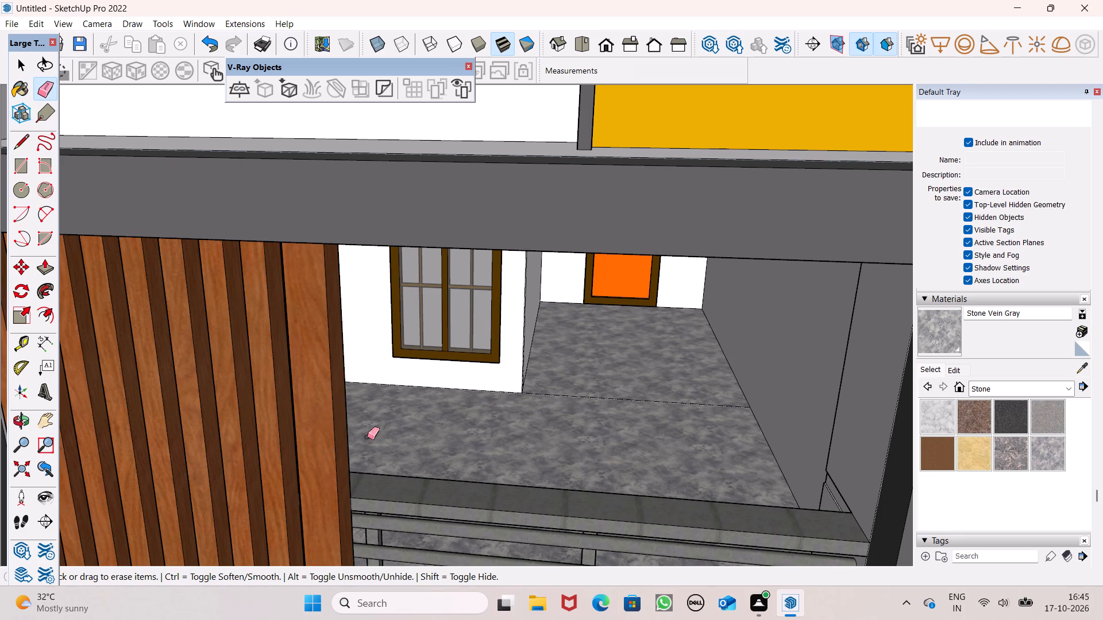
left_click_drag(614, 409, 627, 390)
scroll(628, 387, "down", 9)
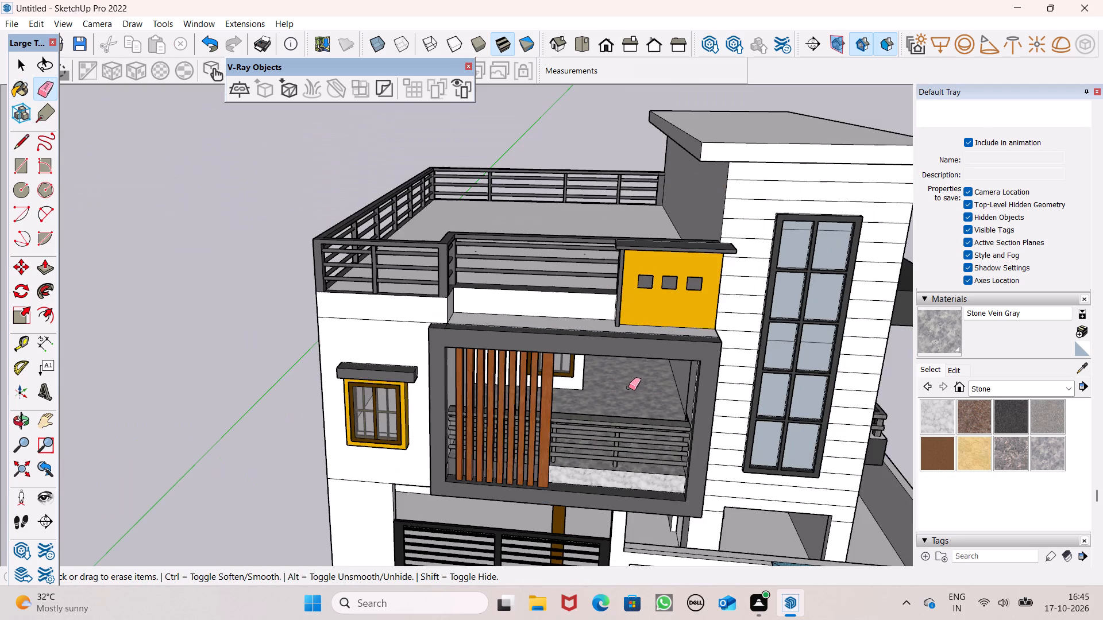
Paint the ground-floor porch floor behind the black gate with Stone Vein Gray.
scroll(654, 380, "down", 4)
middle_click_drag(727, 483, 735, 405)
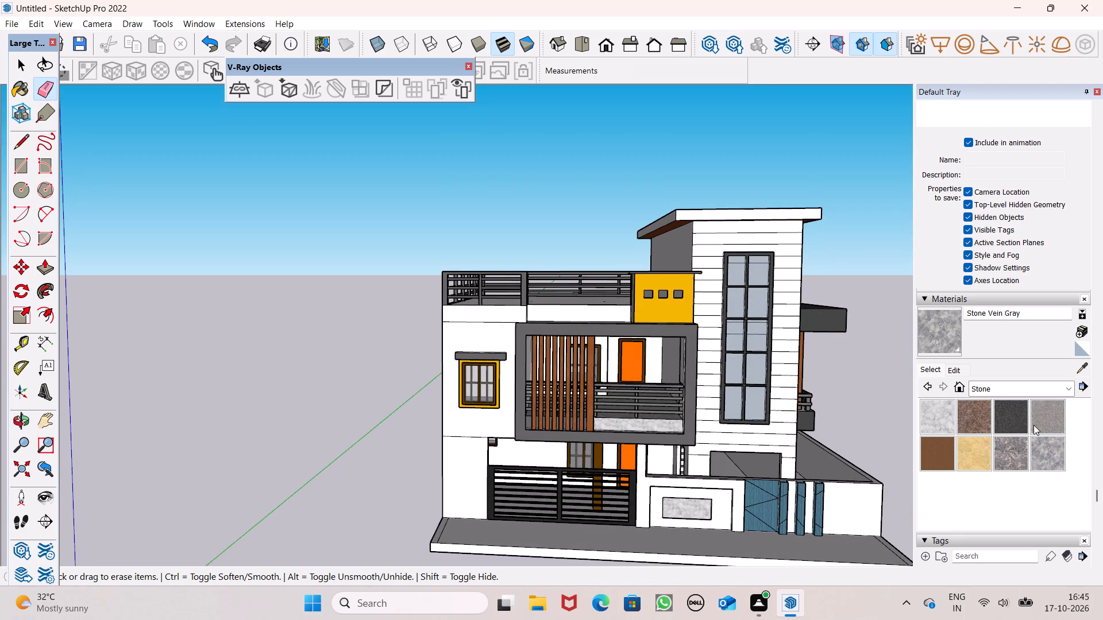
left_click(1048, 460)
scroll(524, 383, "up", 2)
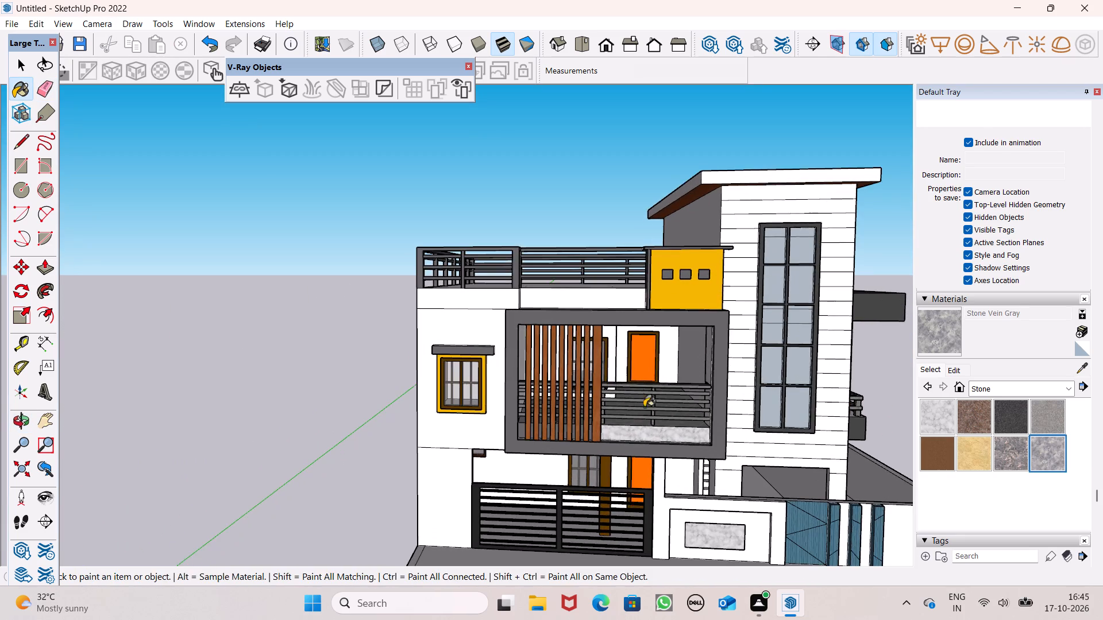
middle_click_drag(652, 433, 570, 484)
scroll(570, 485, "up", 6)
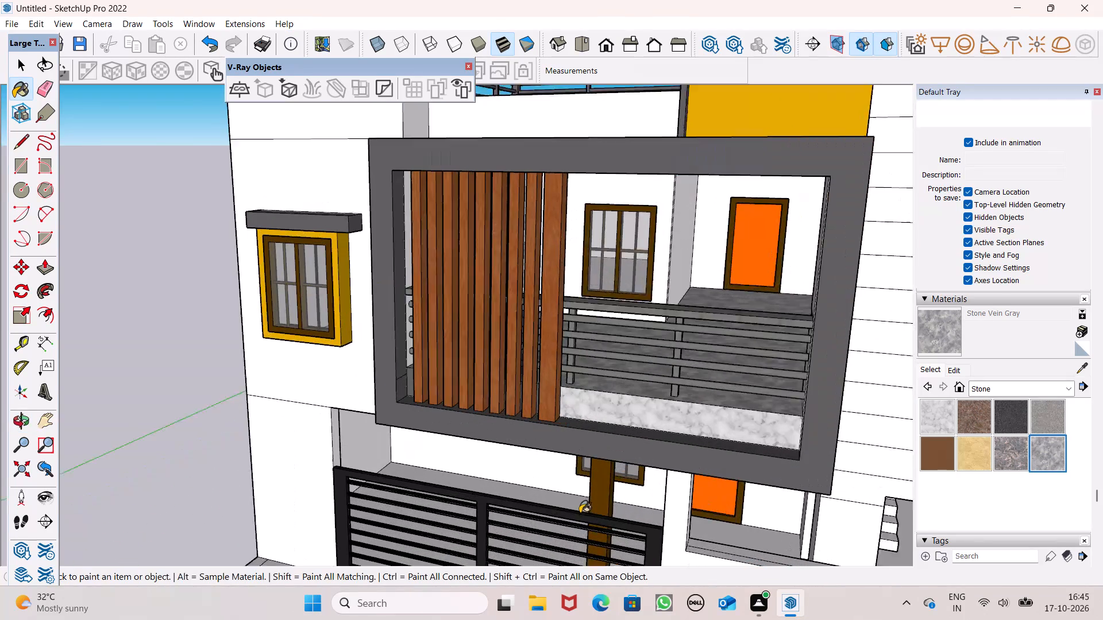
scroll(580, 513, "up", 2)
left_click(501, 477)
key("ctrl+z")
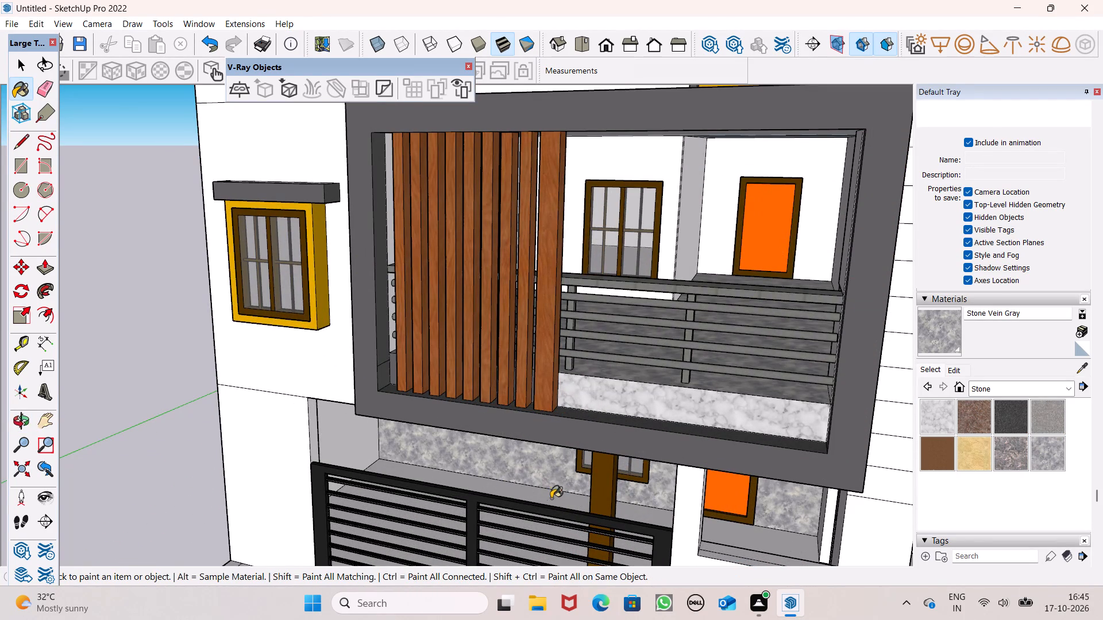
scroll(550, 503, "up", 6)
left_click(473, 483)
Erase the short stray line at each end of the front paving slab's top face.
scroll(523, 455, "down", 4)
scroll(607, 385, "down", 11)
middle_click_drag(517, 470, 581, 429)
scroll(584, 424, "down", 4)
middle_click_drag(502, 466, 550, 462)
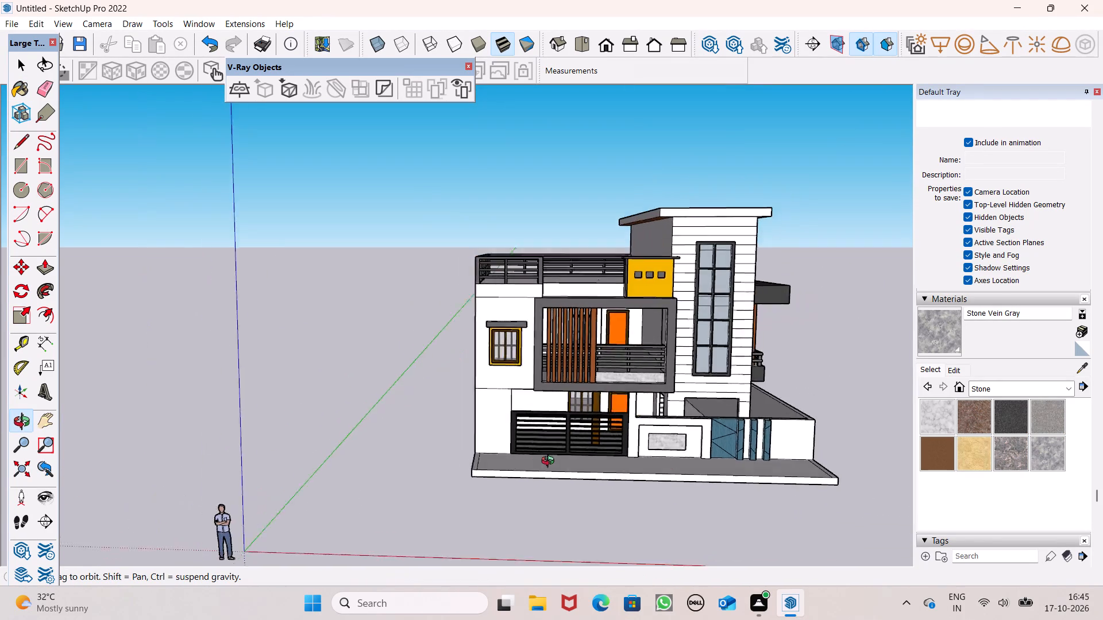
middle_click_drag(550, 462, 522, 488)
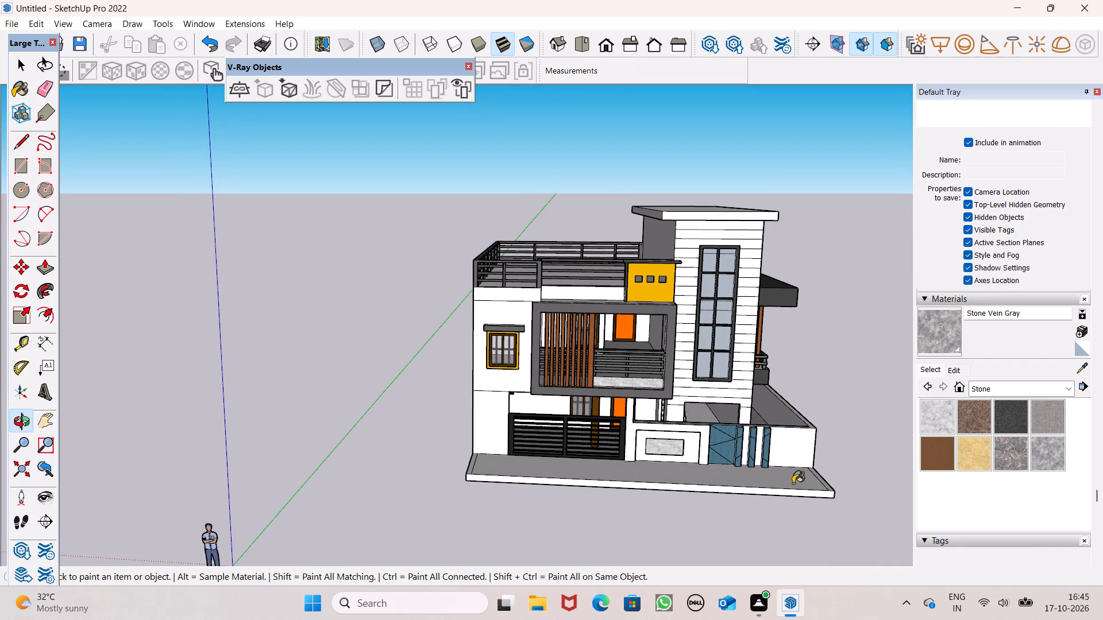
middle_click_drag(646, 471, 662, 576)
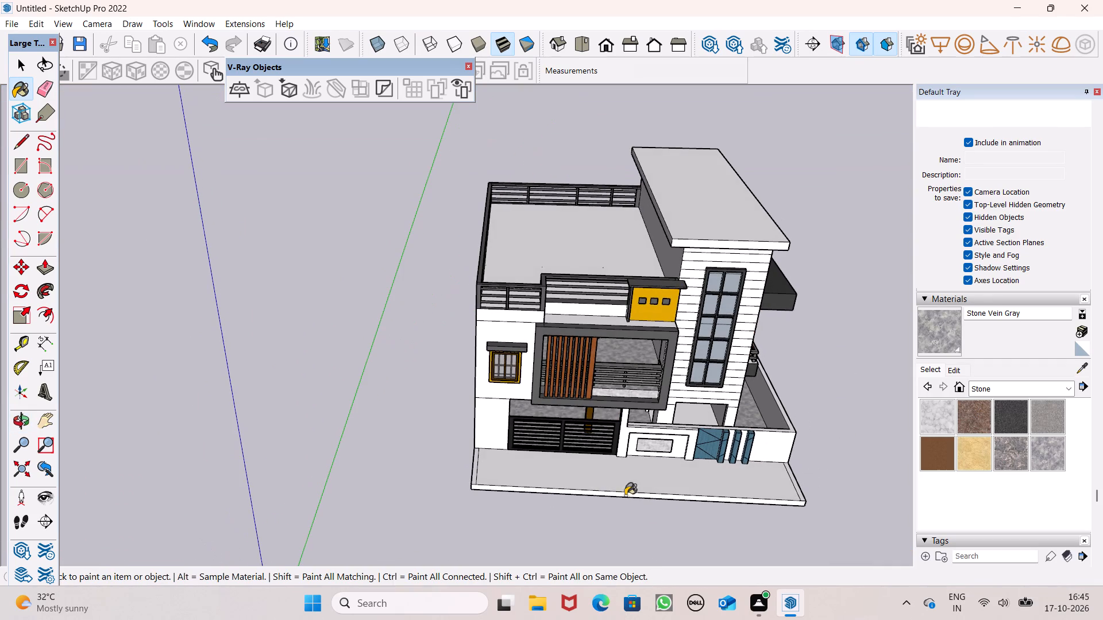
left_click(43, 94)
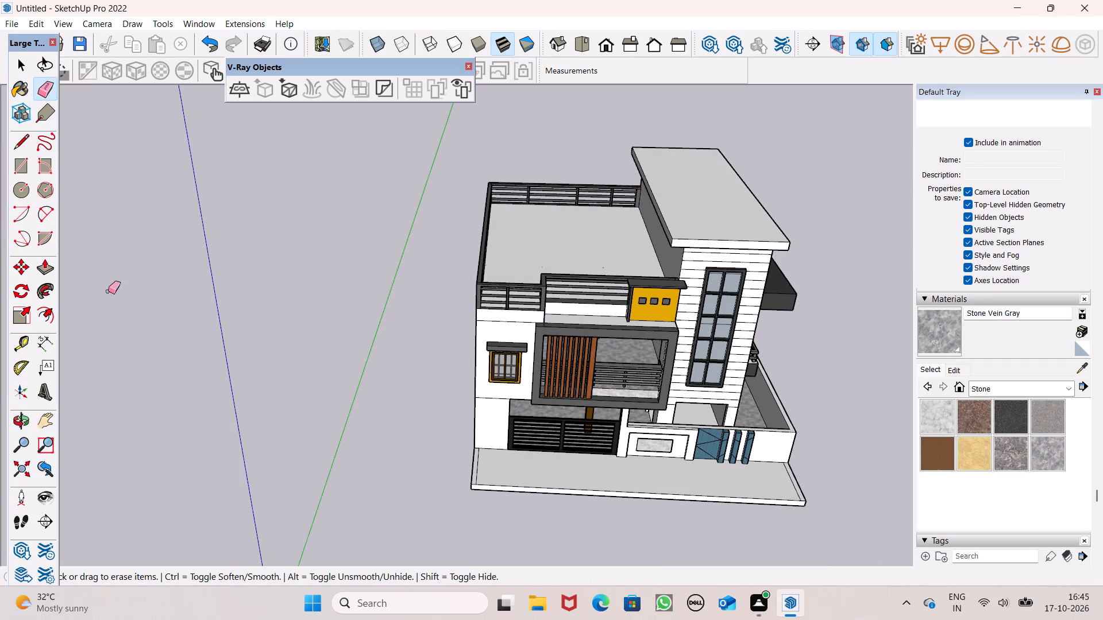
scroll(557, 493, "up", 7)
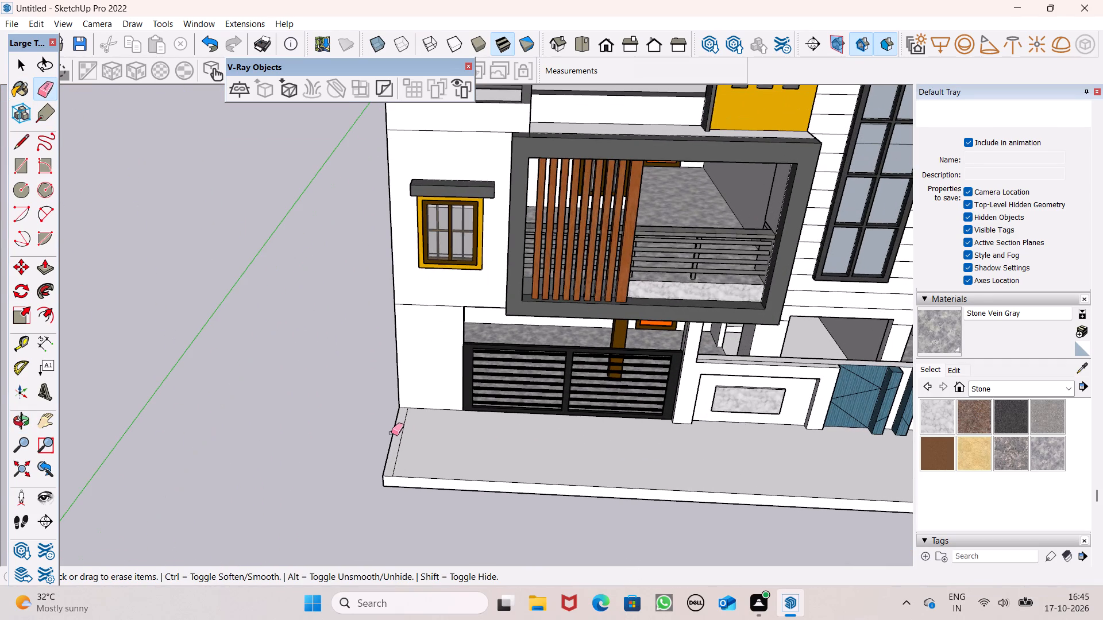
left_click(400, 435)
scroll(130, 416, "down", 6)
scroll(667, 462, "up", 2)
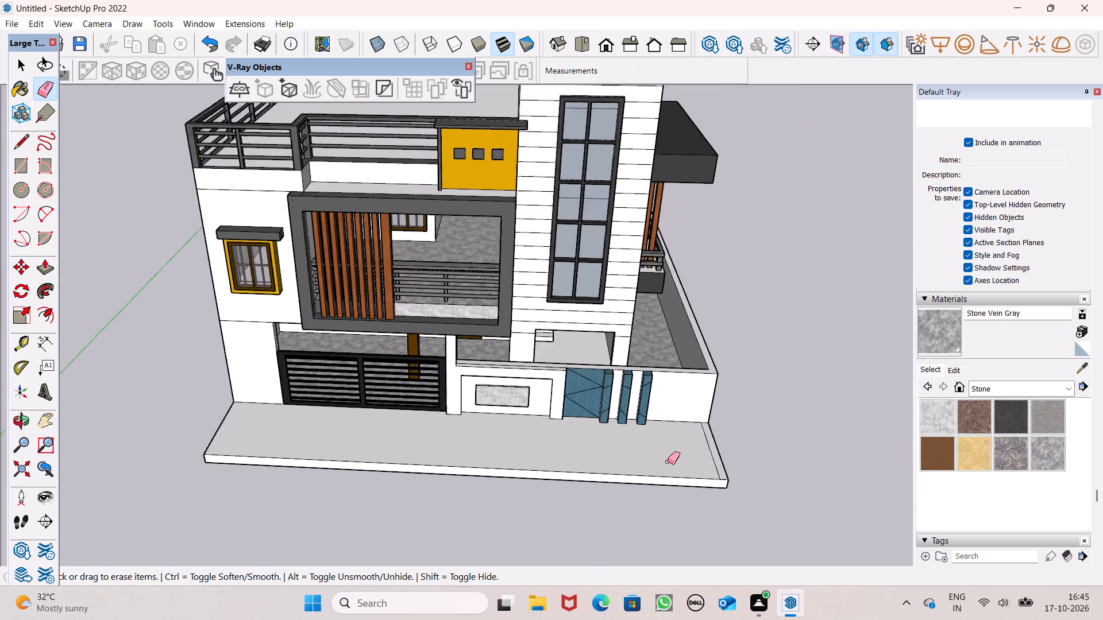
scroll(668, 462, "up", 3)
scroll(716, 443, "up", 3)
left_click_drag(725, 443, 720, 449)
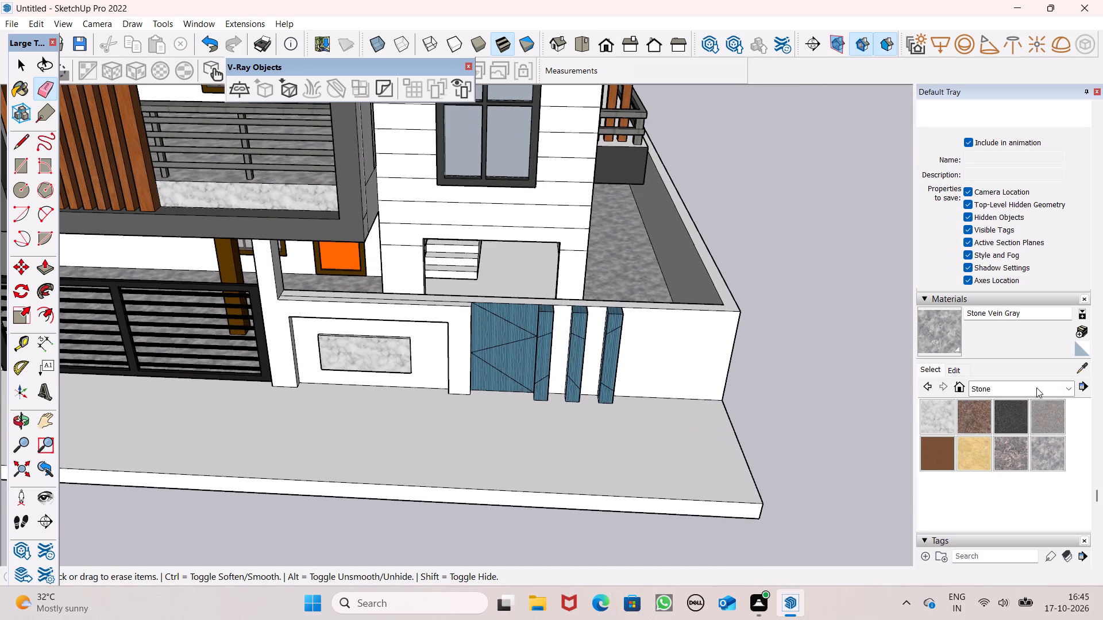
Paint the top of the front paving slab with Rough Square Concrete Block from the Brick, Cladding and Siding materials.
left_click(1036, 387)
left_click(1040, 401)
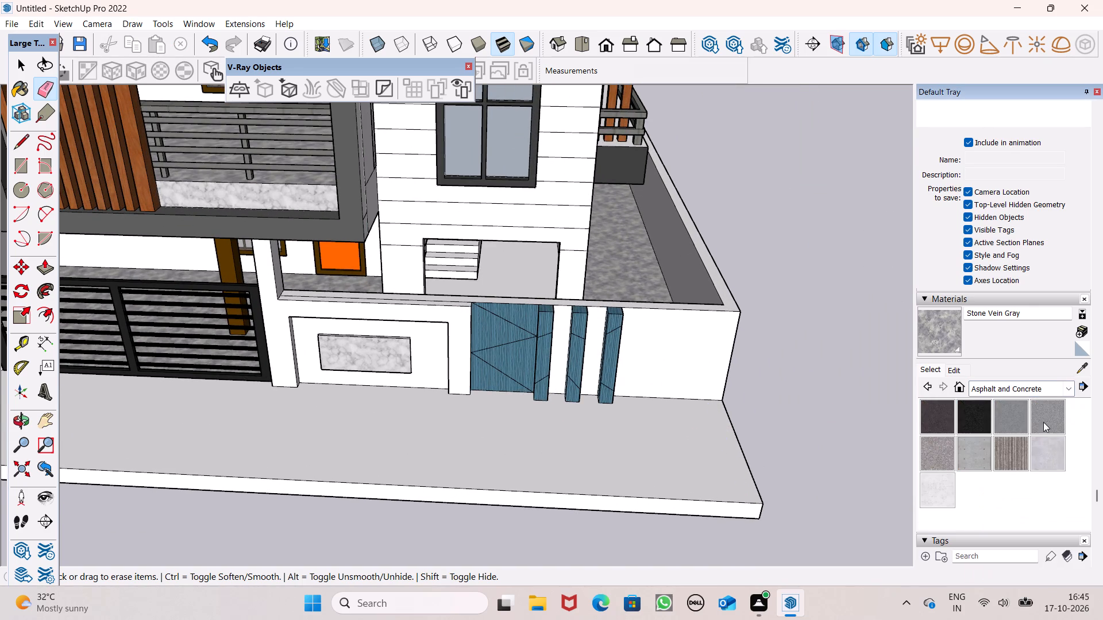
left_click(1043, 389)
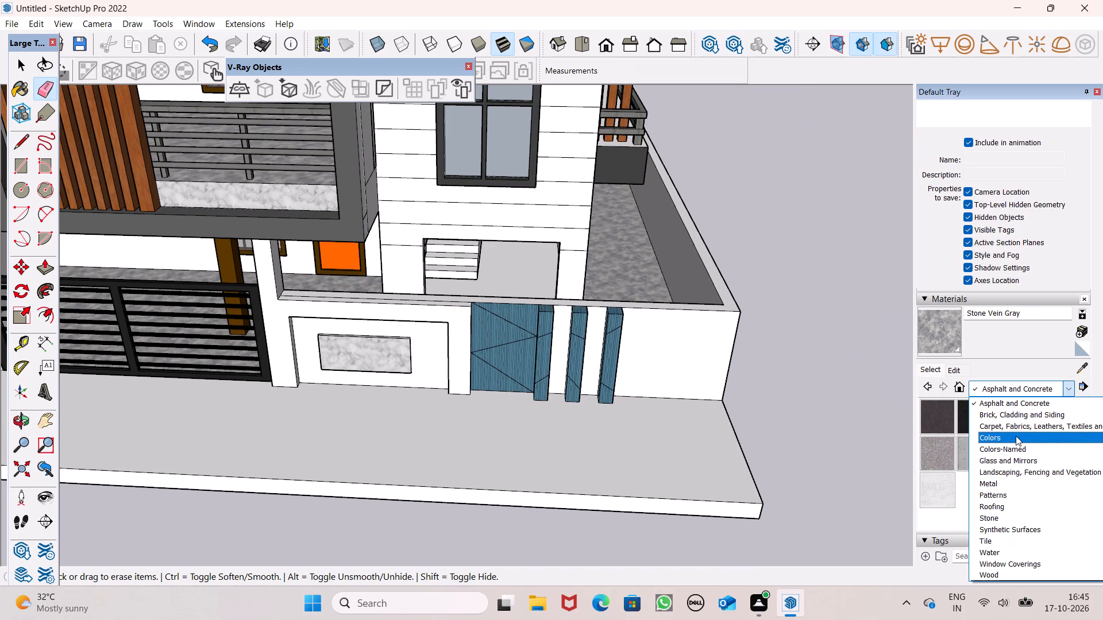
left_click(1019, 420)
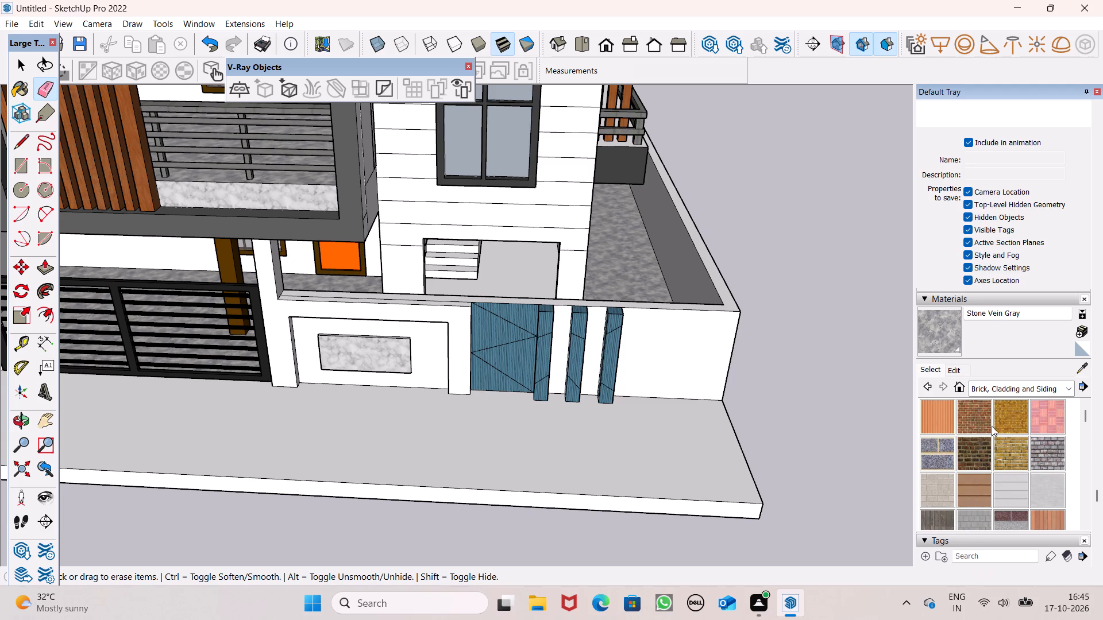
scroll(992, 425, "down", 2)
left_click(947, 435)
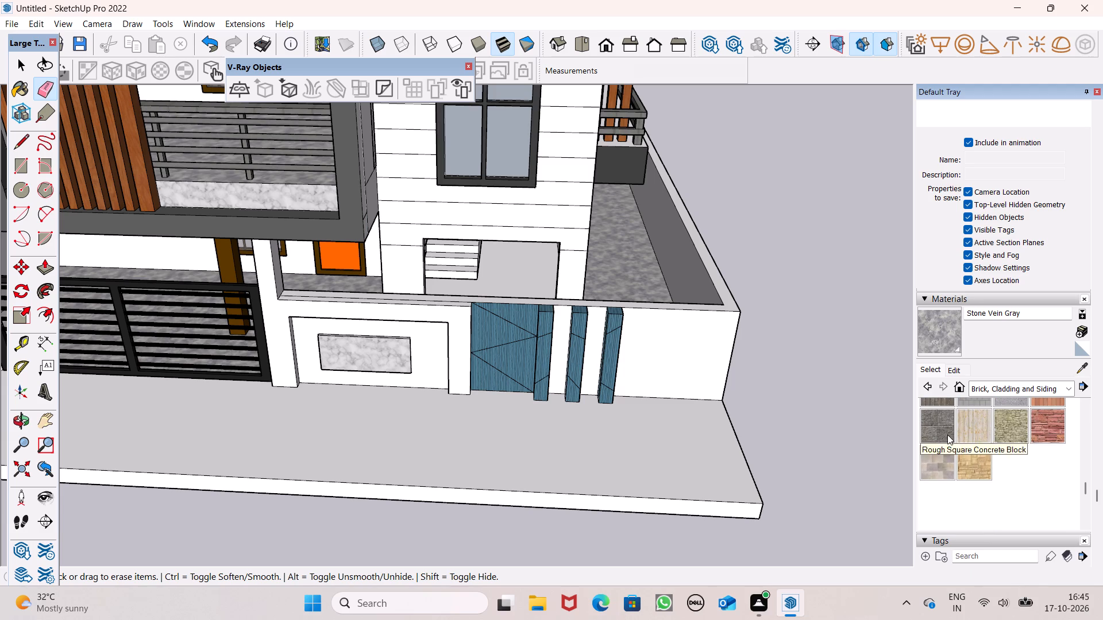
left_click(601, 452)
scroll(851, 416, "down", 3)
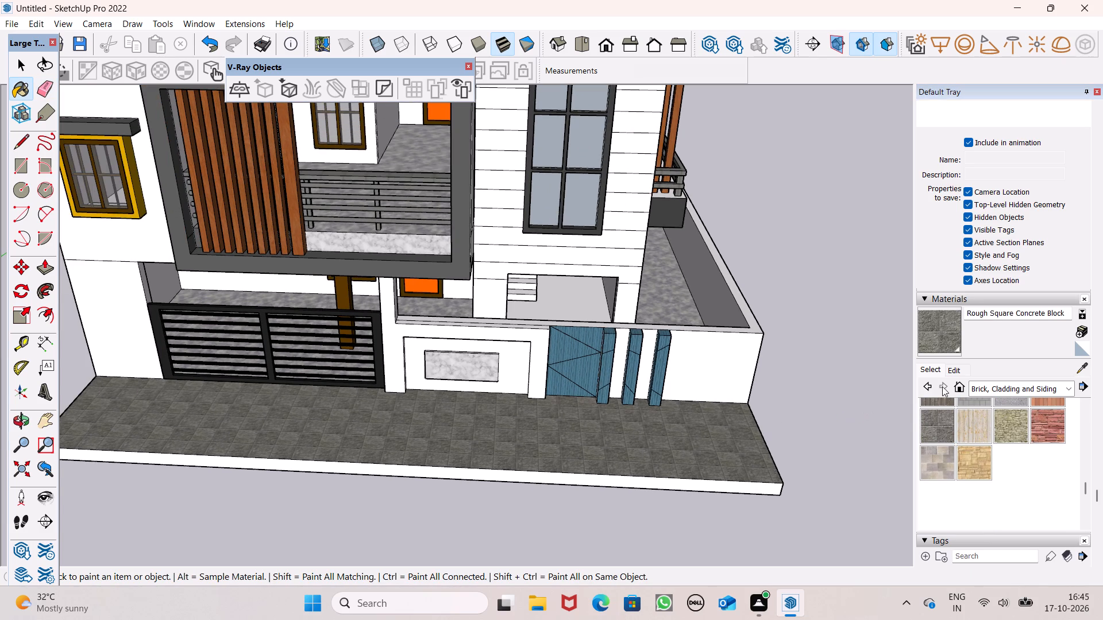
Enlarge the paving's Rough Square Concrete Block texture, trying a size of 5' and settling on 8'.
left_click(954, 373)
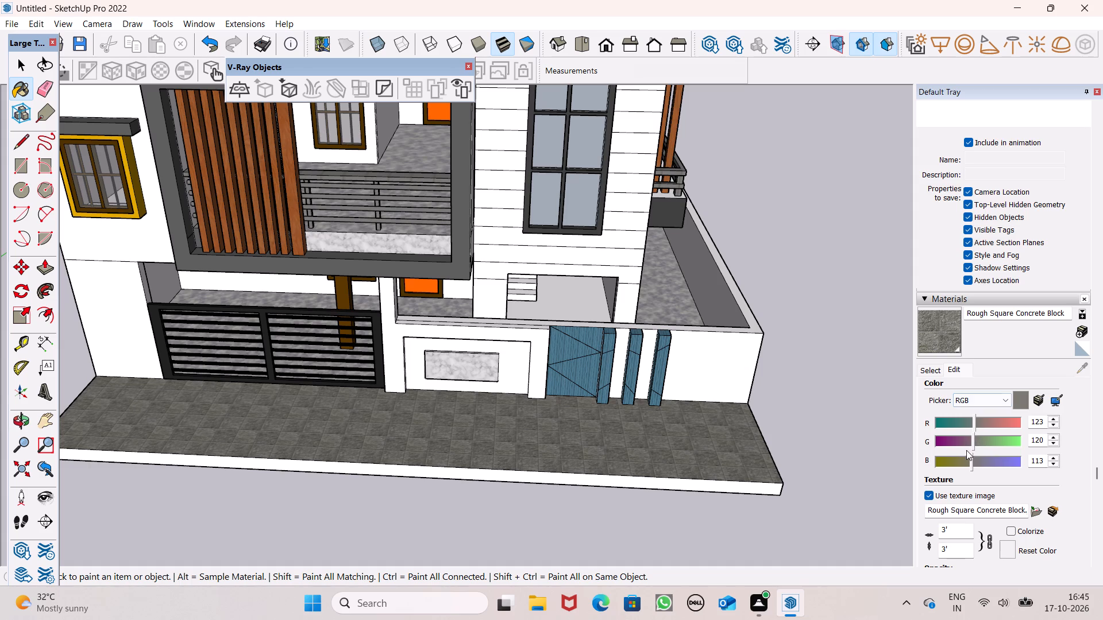
left_click(966, 535)
key("BackSpace")
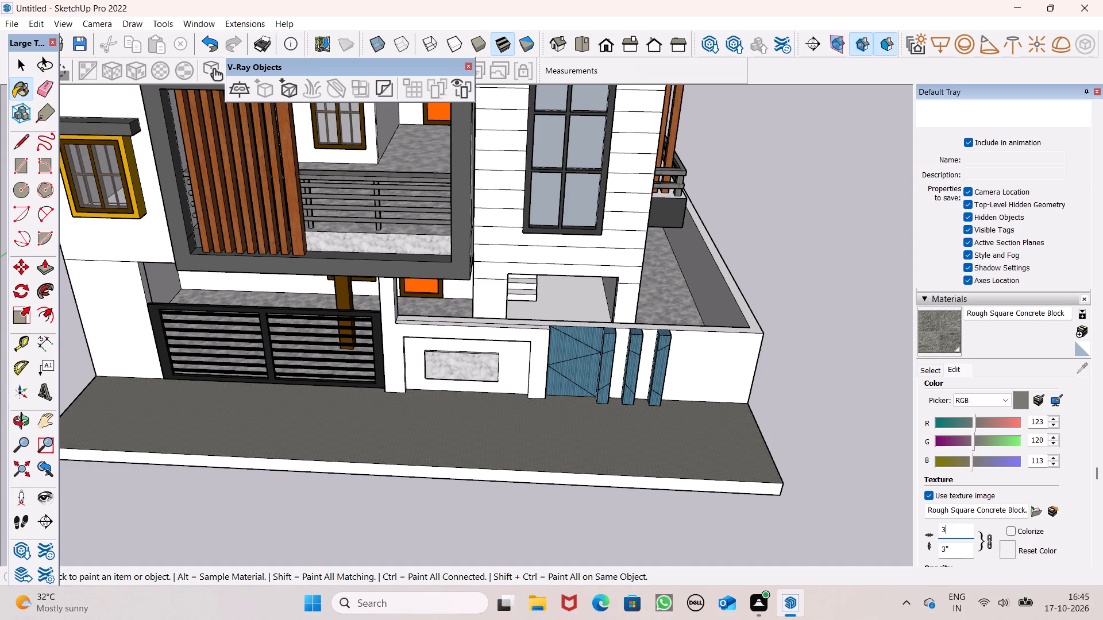
key("BackSpace")
key("BackSpace")
type("5'")
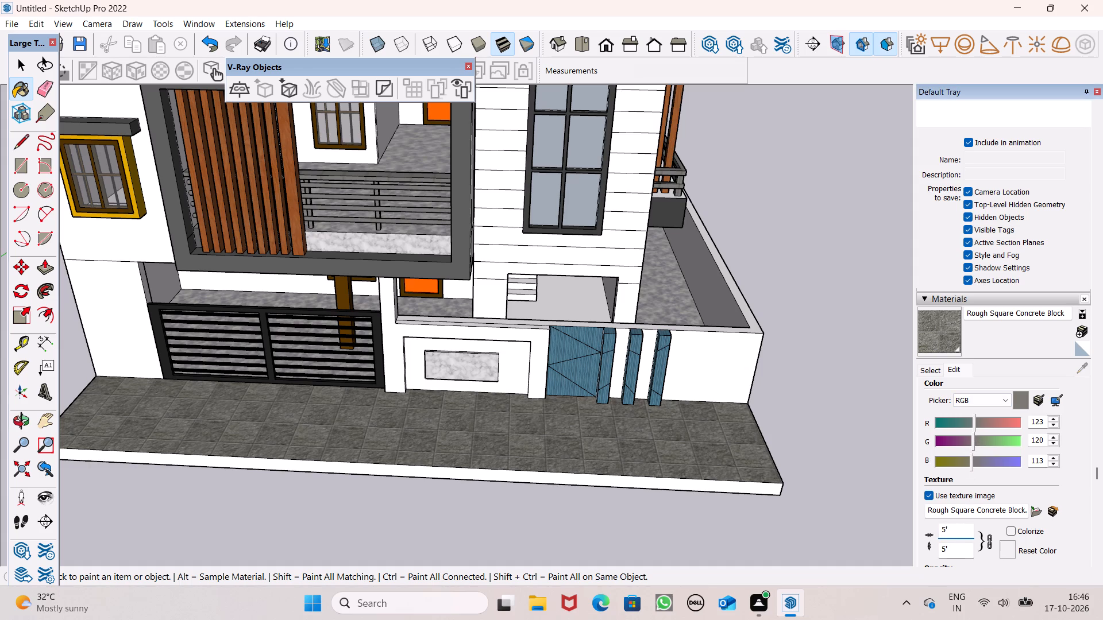
key("BackSpace")
key("BackSpace")
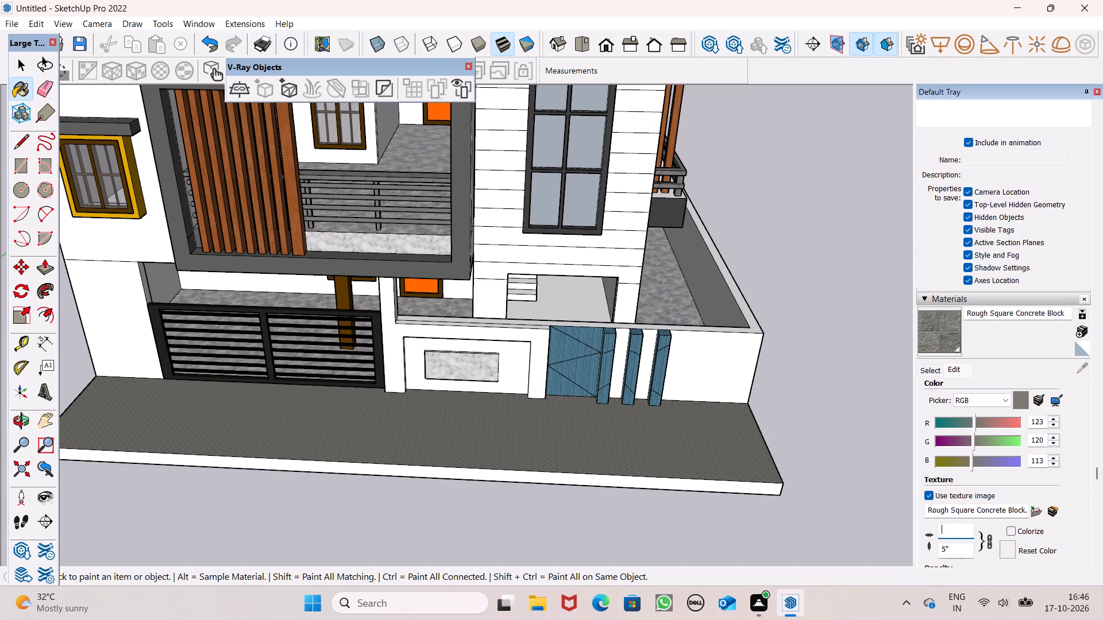
type("8'")
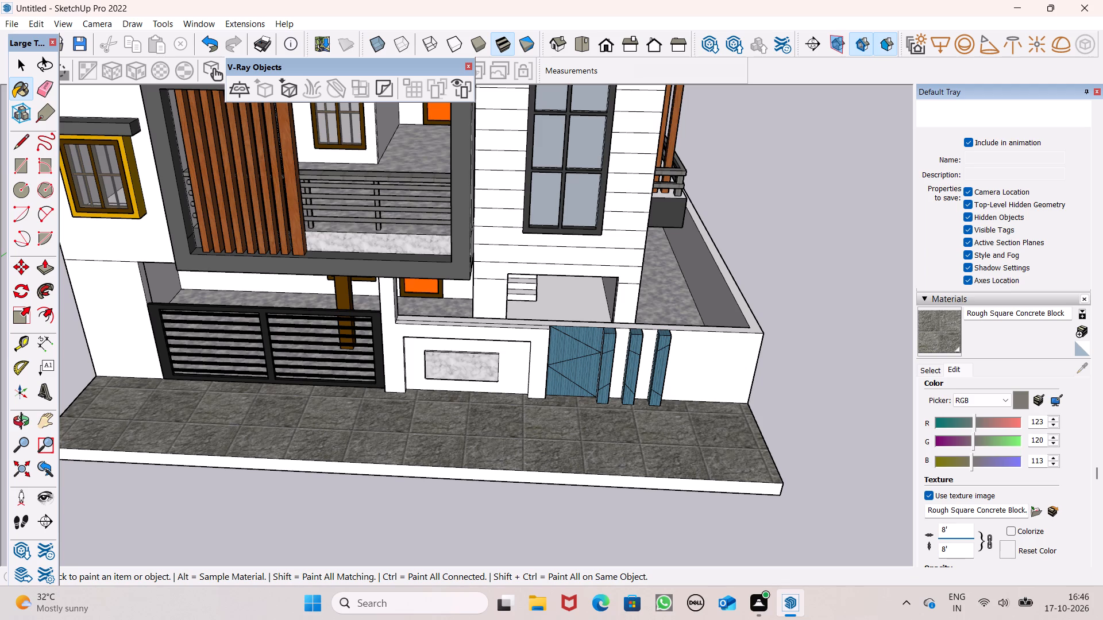
key("space")
key("space")
left_click(807, 301)
key("Escape")
key("Escape")
key("space")
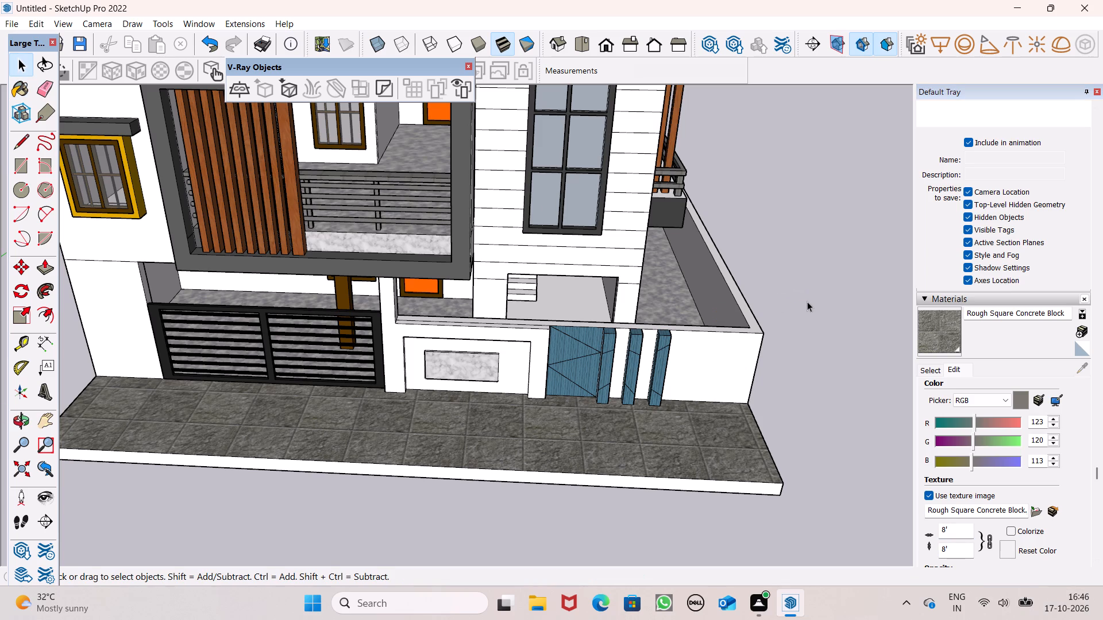
Paint the front edge of the paving slab with the same Rough Square Concrete Block material.
scroll(807, 301, "down", 4)
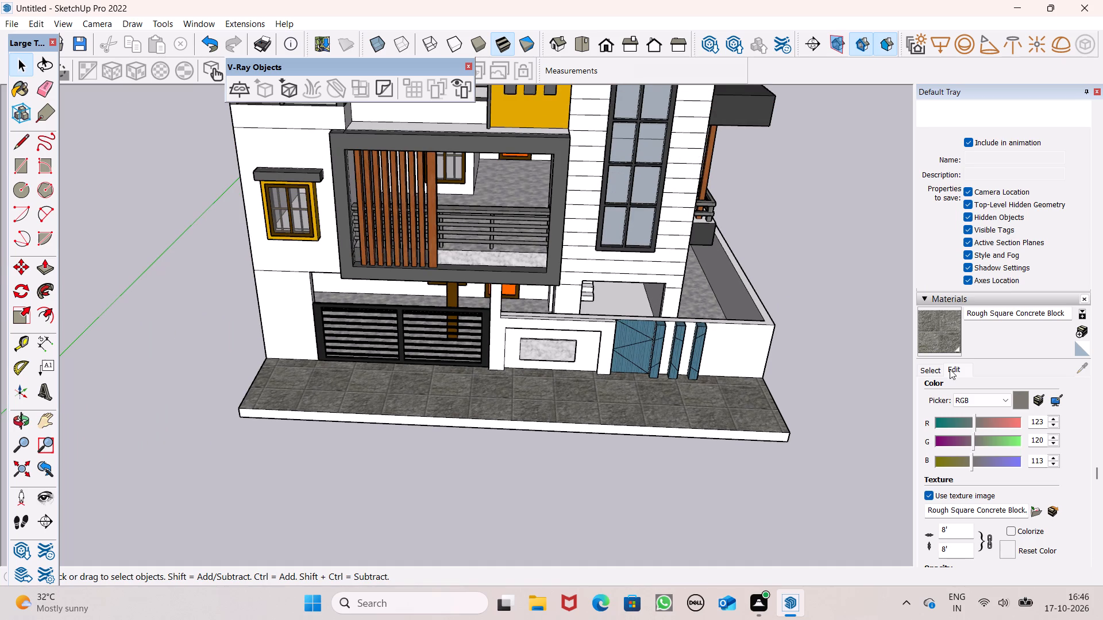
left_click(940, 348)
middle_click_drag(551, 400, 587, 347)
scroll(465, 404, "up", 2)
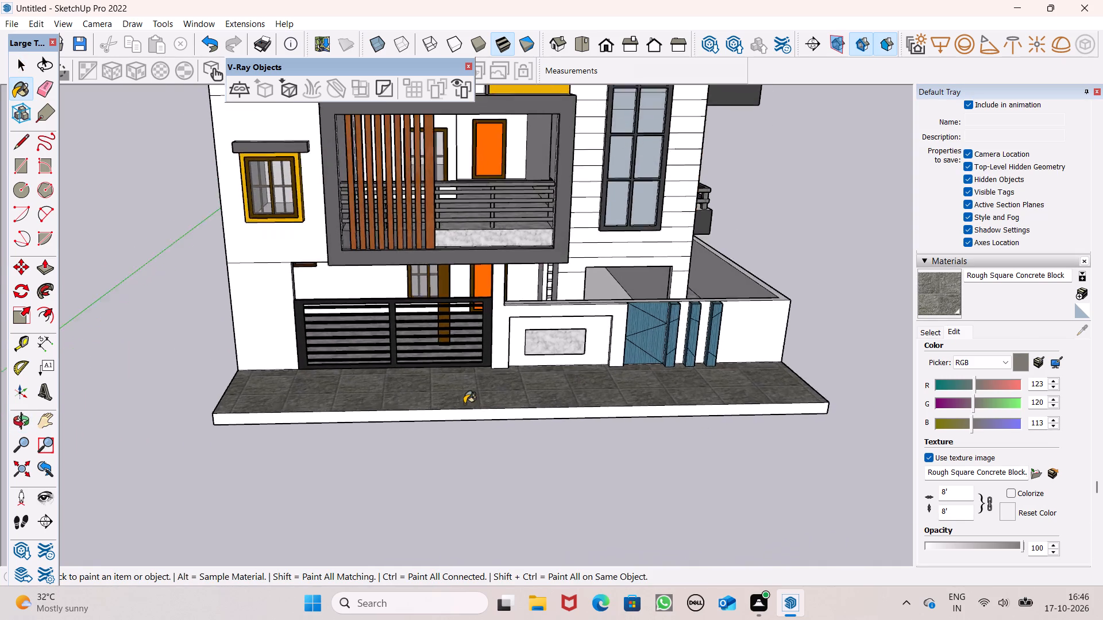
scroll(464, 404, "up", 3)
left_click(426, 419)
scroll(466, 385, "down", 4)
middle_click_drag(481, 427, 483, 468)
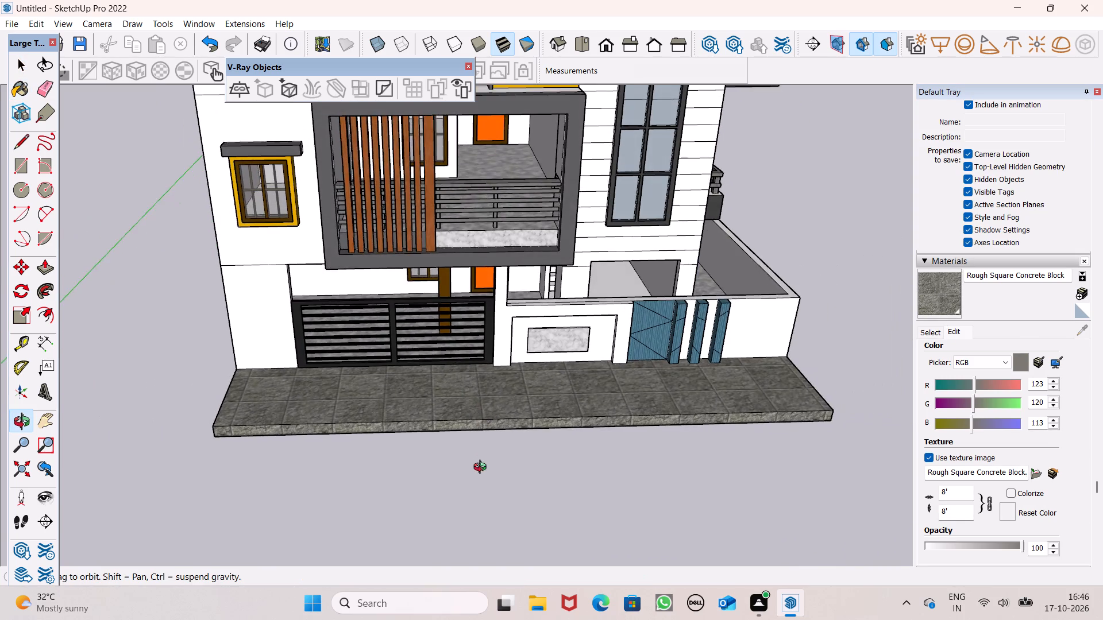
middle_click_drag(483, 468, 486, 441)
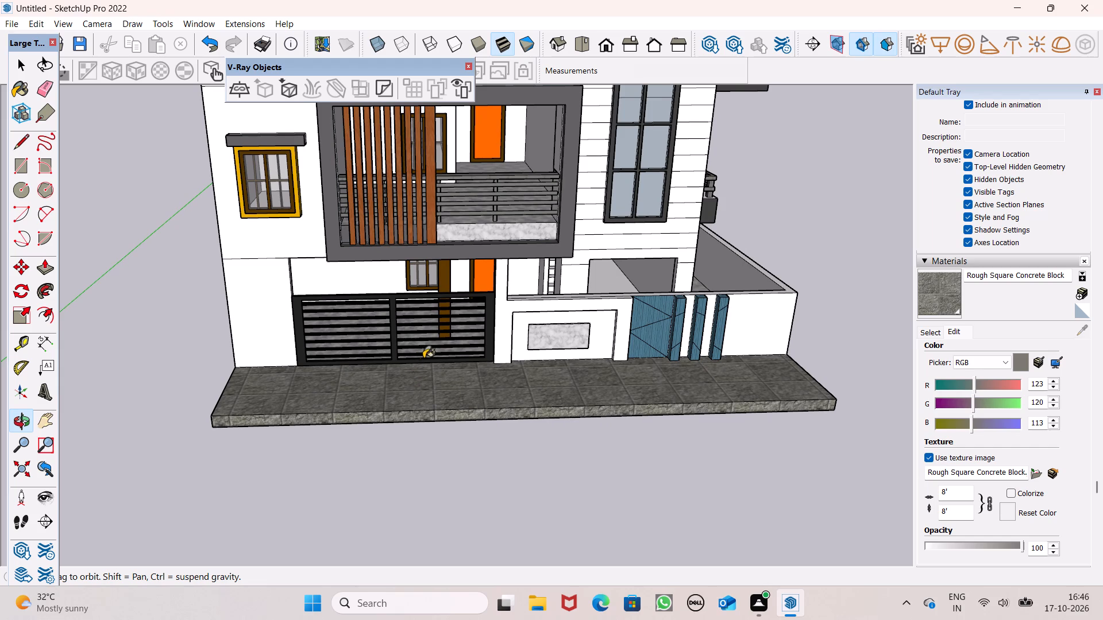
Erase the horizontal seam line on the front wall below the yellow-framed window.
left_click(43, 92)
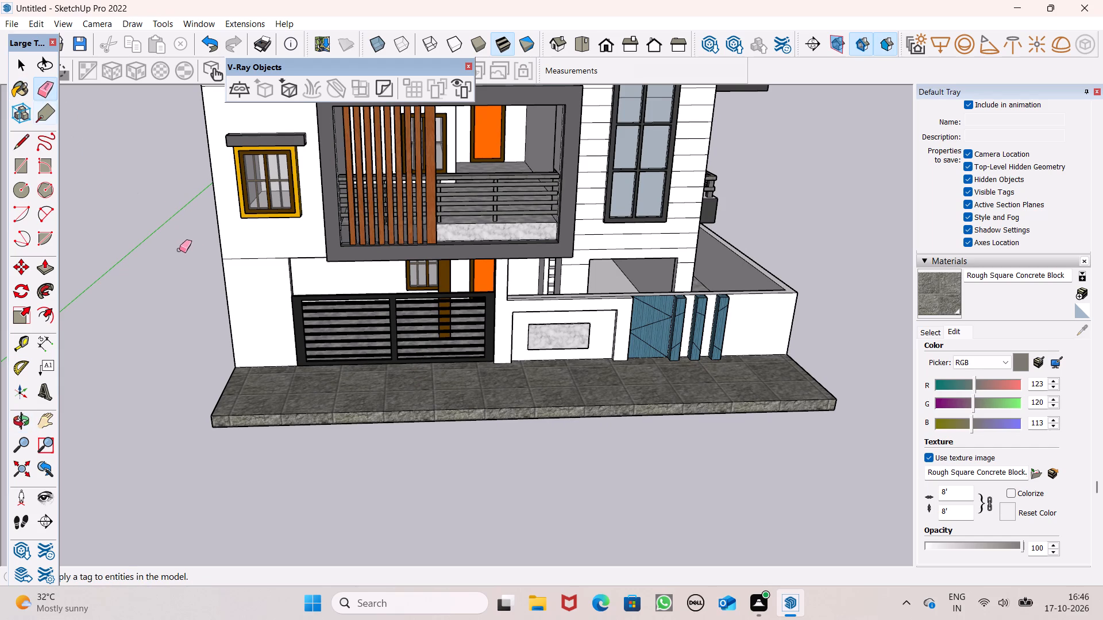
left_click_drag(257, 251, 252, 261)
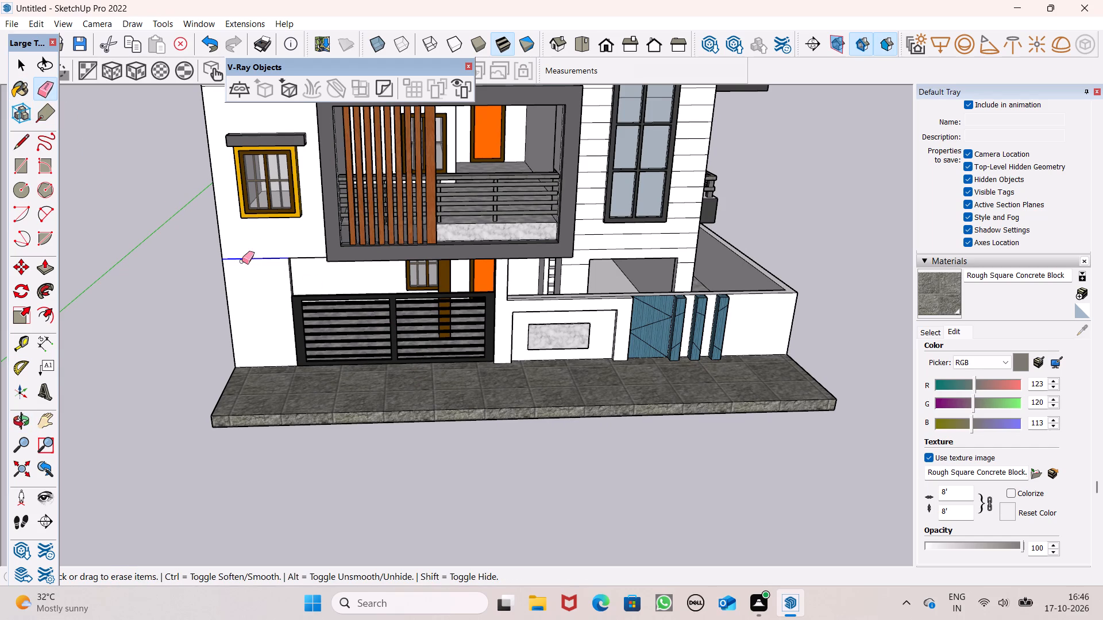
Create the 3D text RAMA and place it on the stone nameplate of the front boundary wall.
left_click(49, 390)
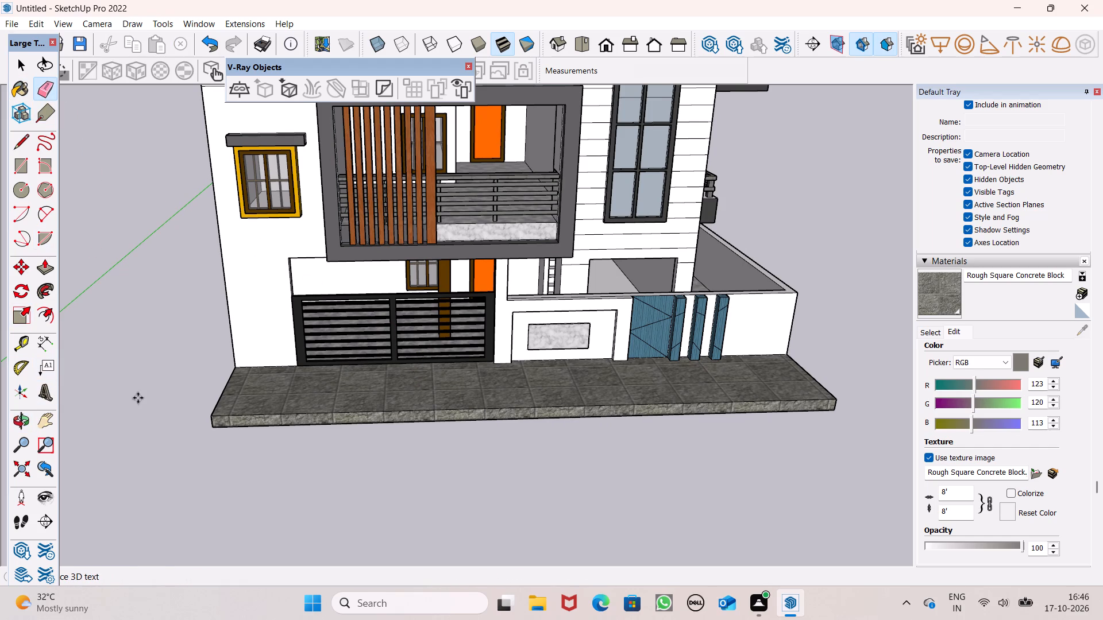
middle_click_drag(288, 480, 263, 486)
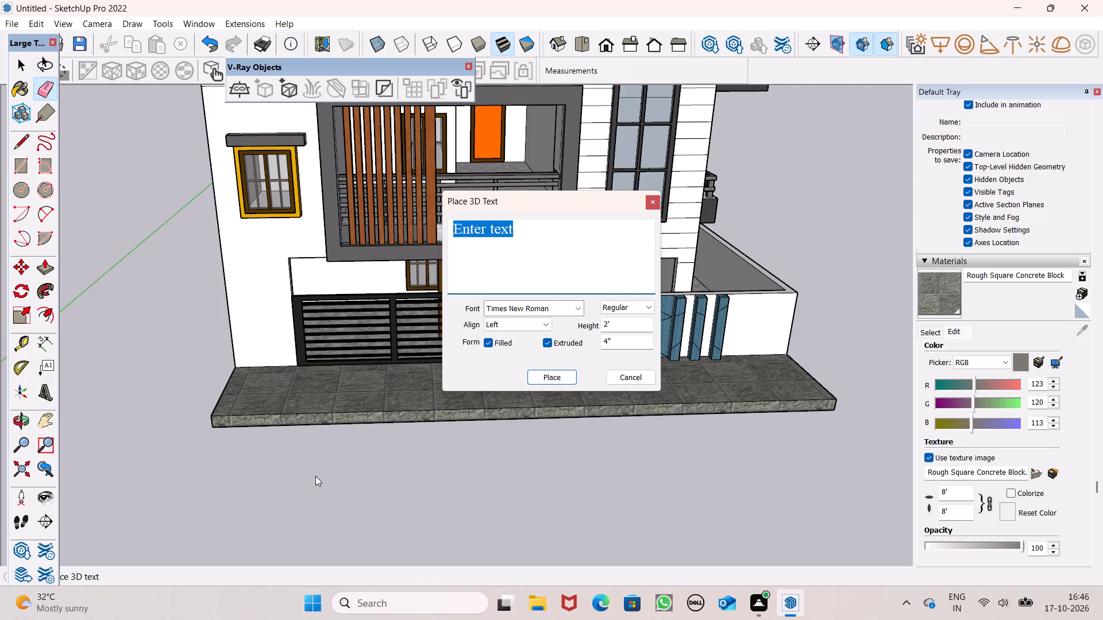
left_click(588, 280)
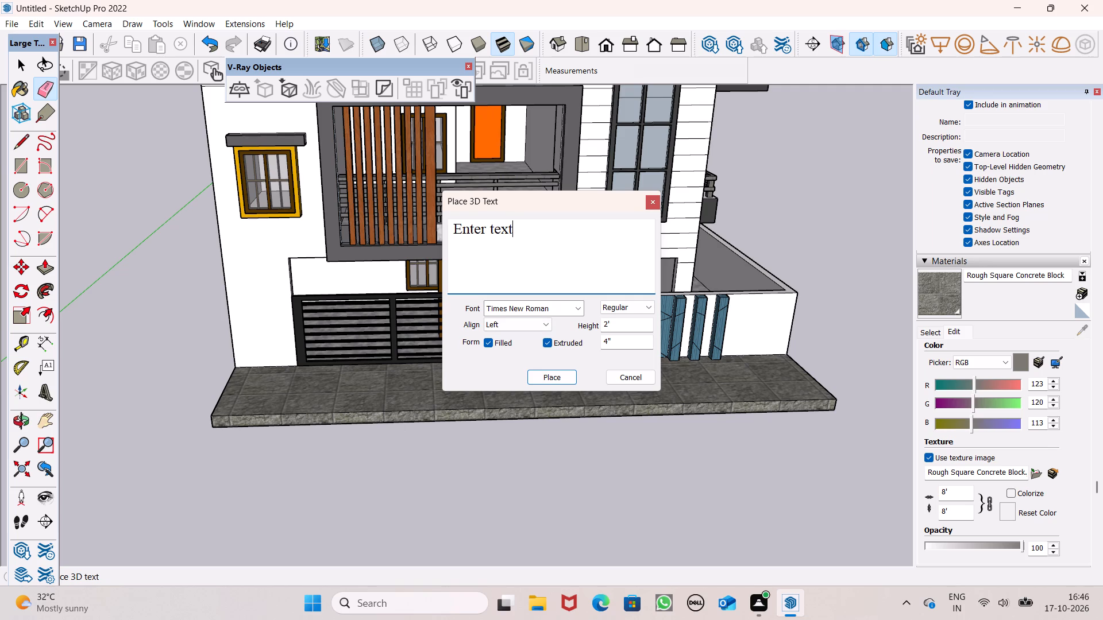
key("BackSpace")
key("BackSpace")
key("BackSpace")
key("BackSpace")
key("BackSpace")
key("BackSpace")
key("BackSpace")
key("BackSpace")
key("BackSpace")
key("BackSpace")
key("BackSpace")
key("BackSpace")
key("BackSpace")
key("BackSpace")
type("AM")
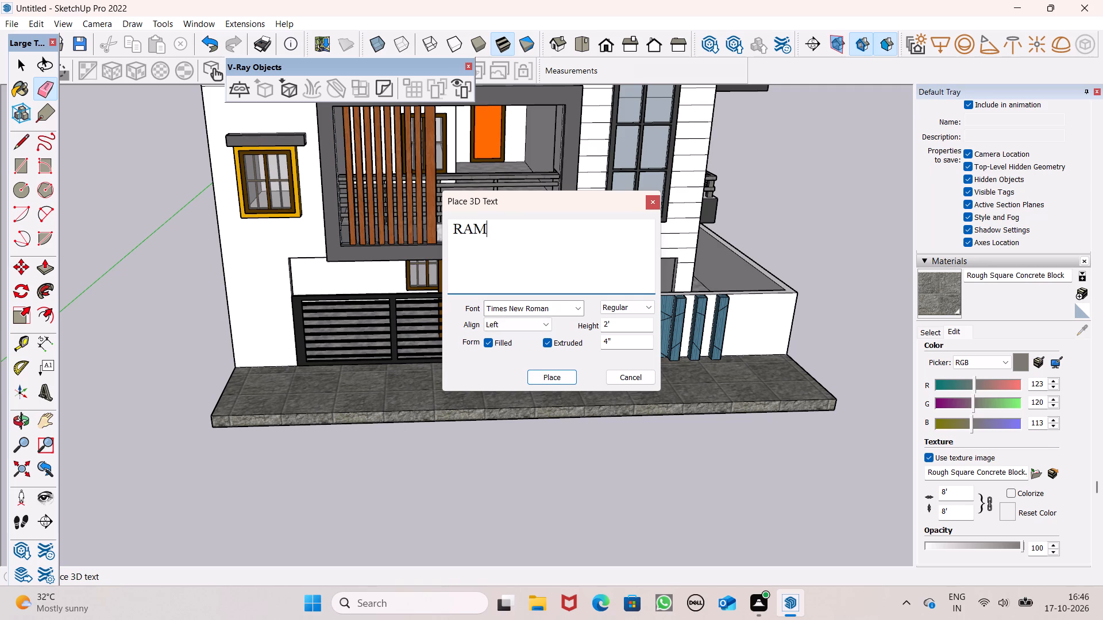
key("a")
key("BackSpace")
left_click(557, 382)
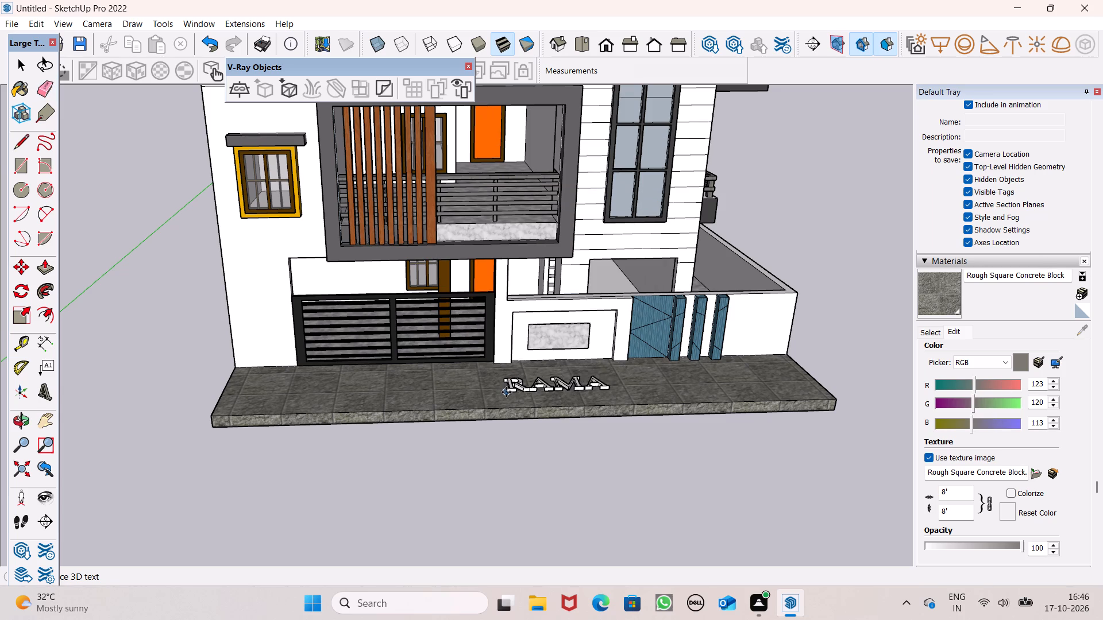
left_click(533, 338)
scroll(589, 337, "up", 4)
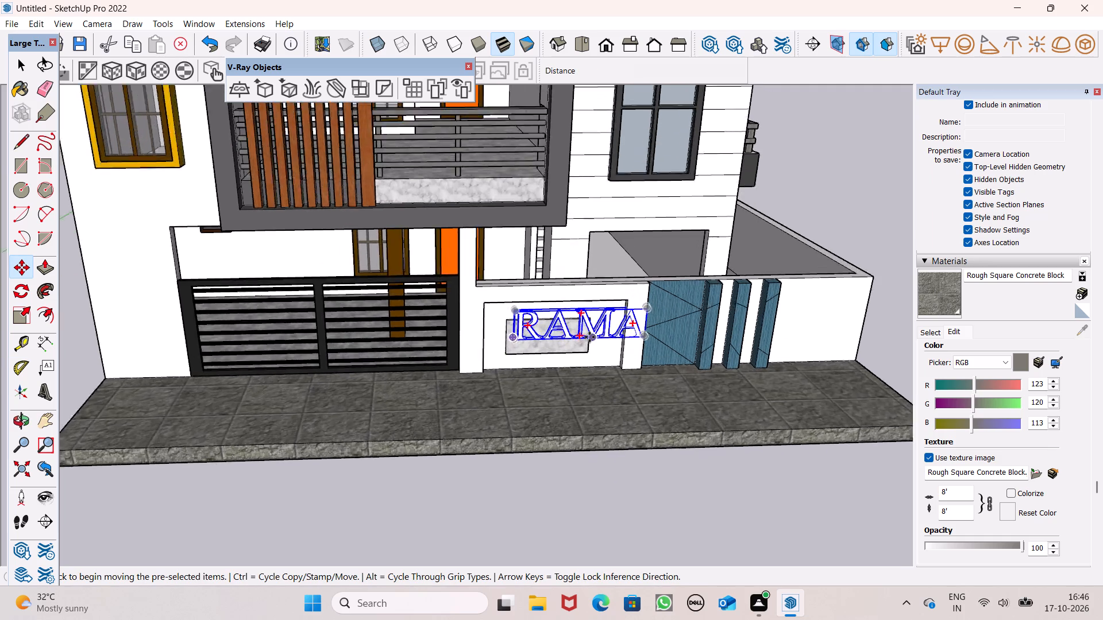
scroll(589, 337, "up", 2)
scroll(711, 311, "up", 4)
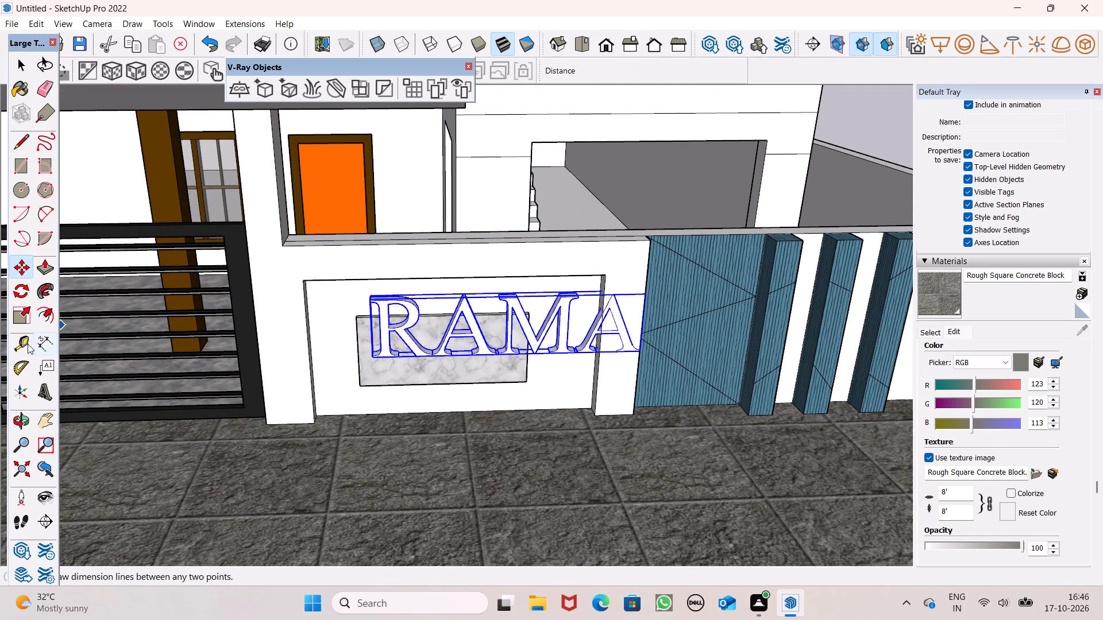
Scale the RAMA text along its length by about 0.58 to fit the width of the stone nameplate.
left_click(25, 317)
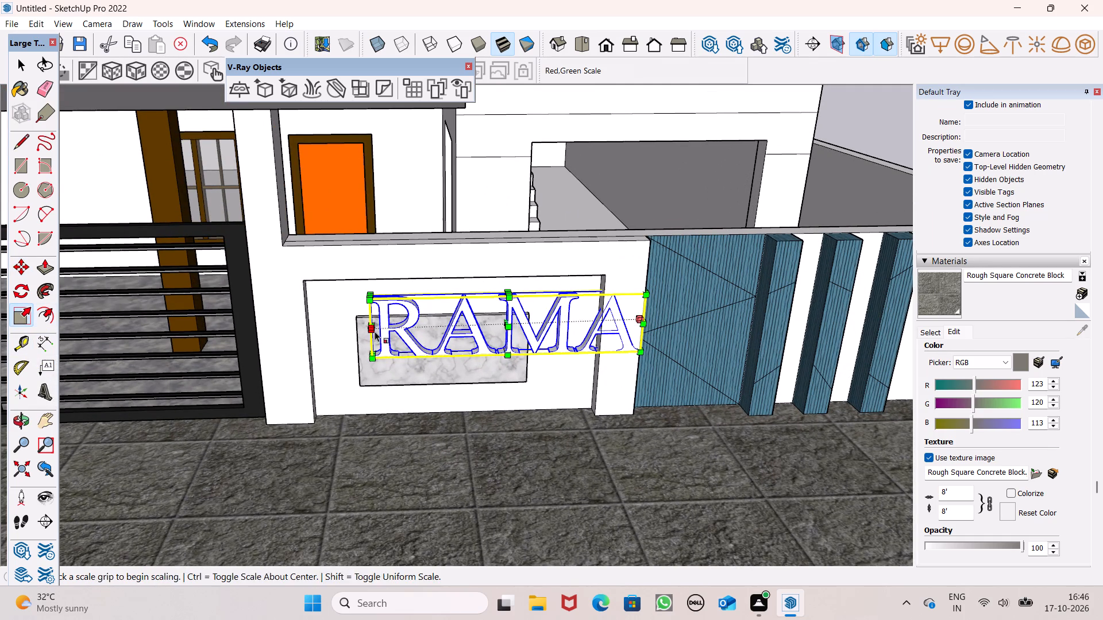
middle_click_drag(434, 346, 280, 346)
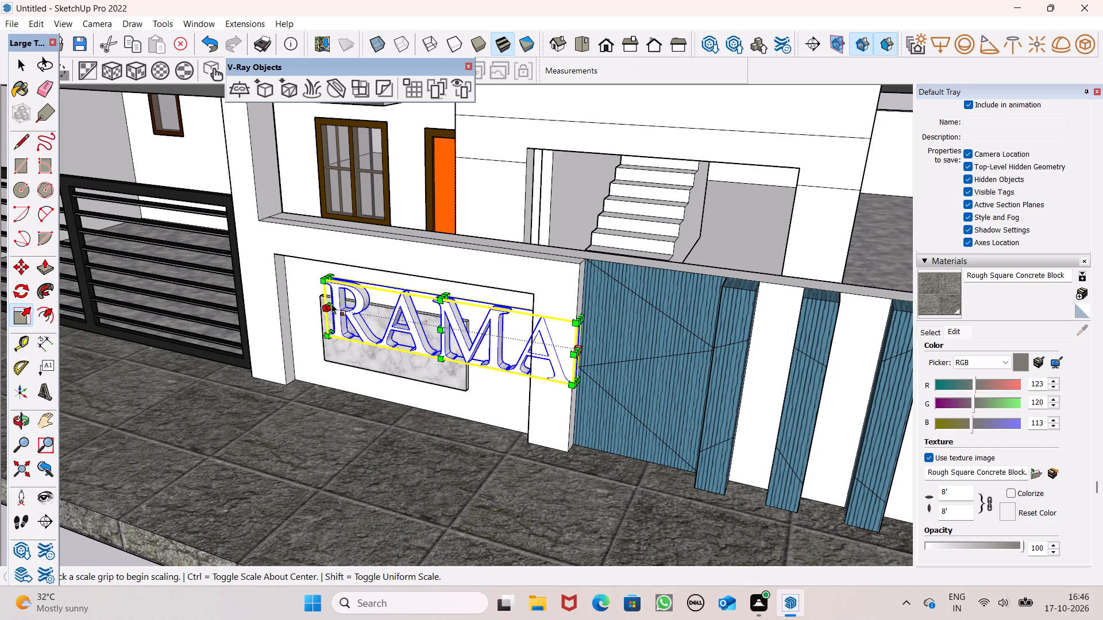
scroll(335, 309, "up", 8)
middle_click(335, 309)
left_click_drag(338, 309, 354, 324)
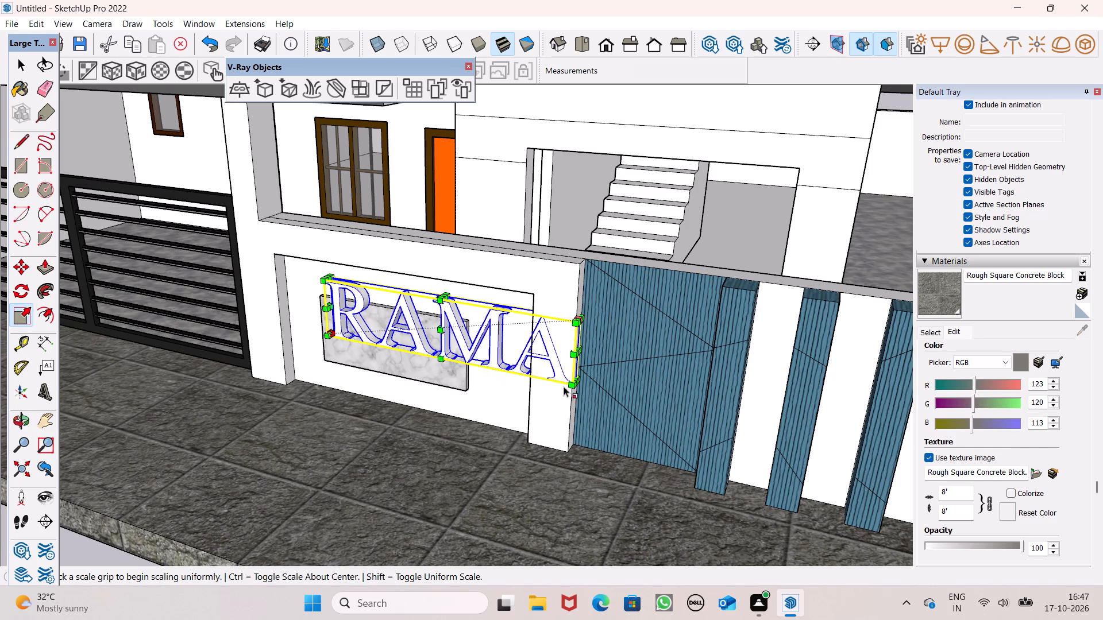
middle_click_drag(598, 385, 439, 367)
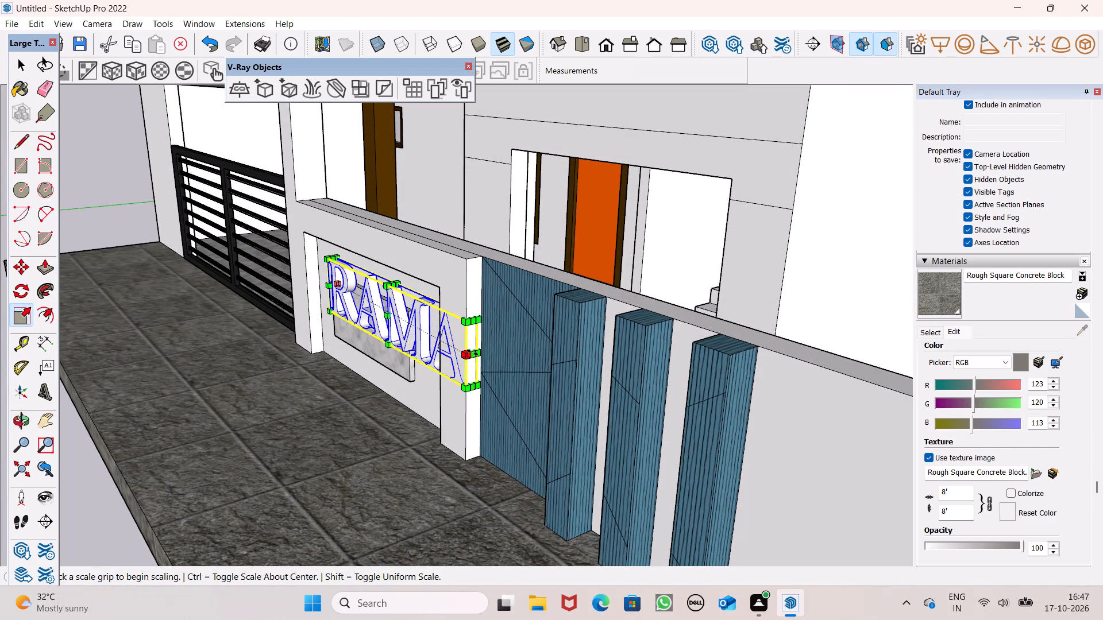
left_click_drag(474, 352, 414, 325)
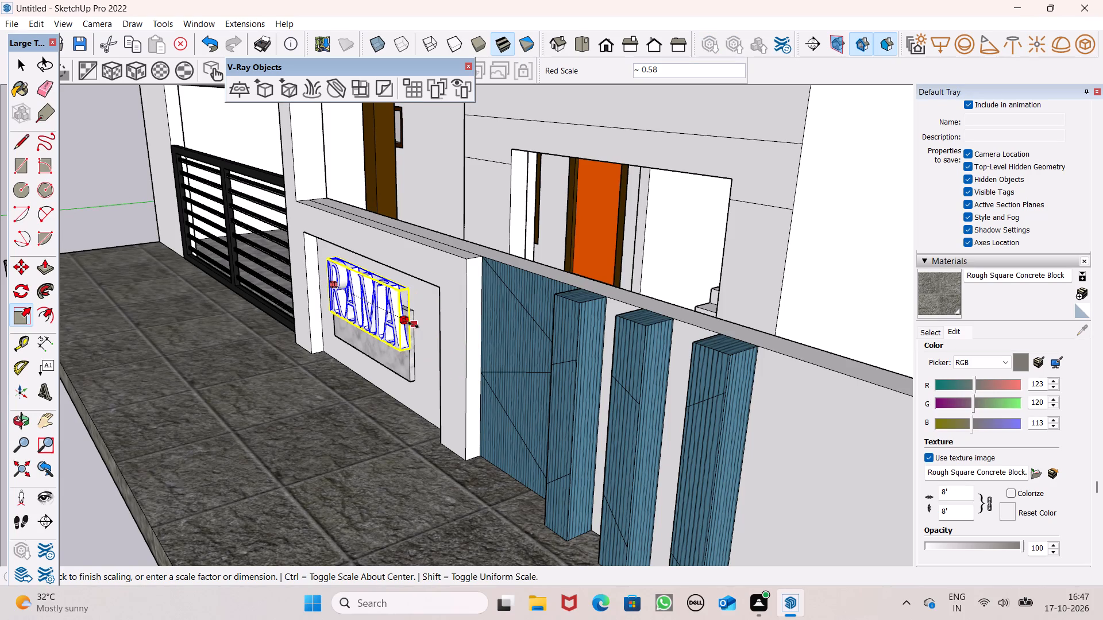
left_click_drag(414, 325, 413, 325)
middle_click_drag(429, 368, 673, 325)
scroll(655, 314, "down", 4)
key("space")
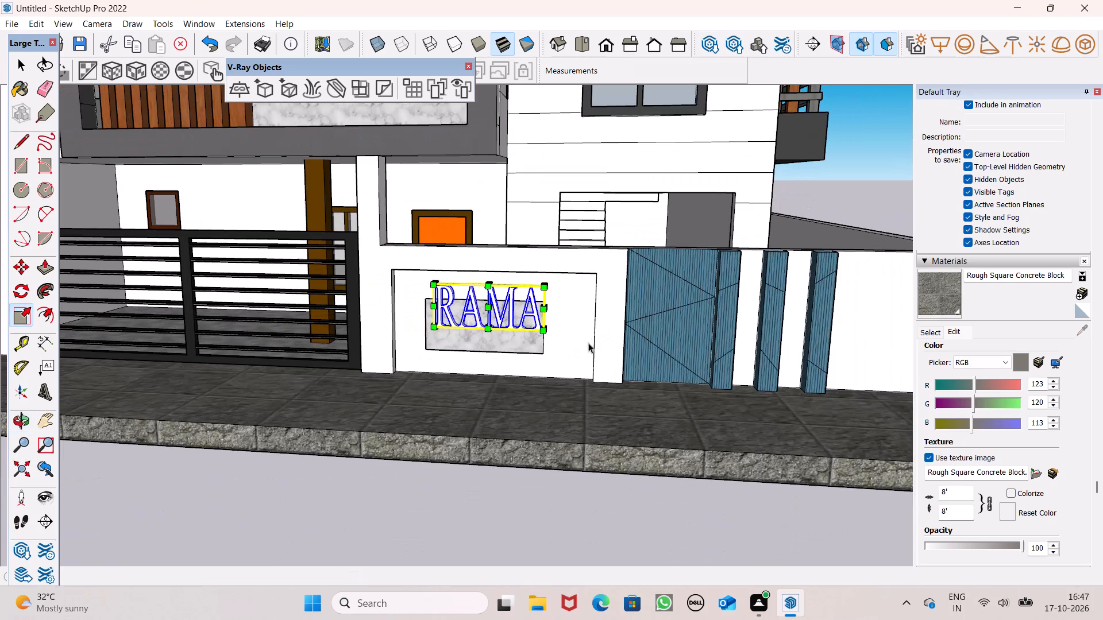
Move the RAMA text about 10 7/8" down and sideways so it sits centred on the stone nameplate.
middle_click_drag(497, 342, 541, 348)
scroll(542, 311, "up", 4)
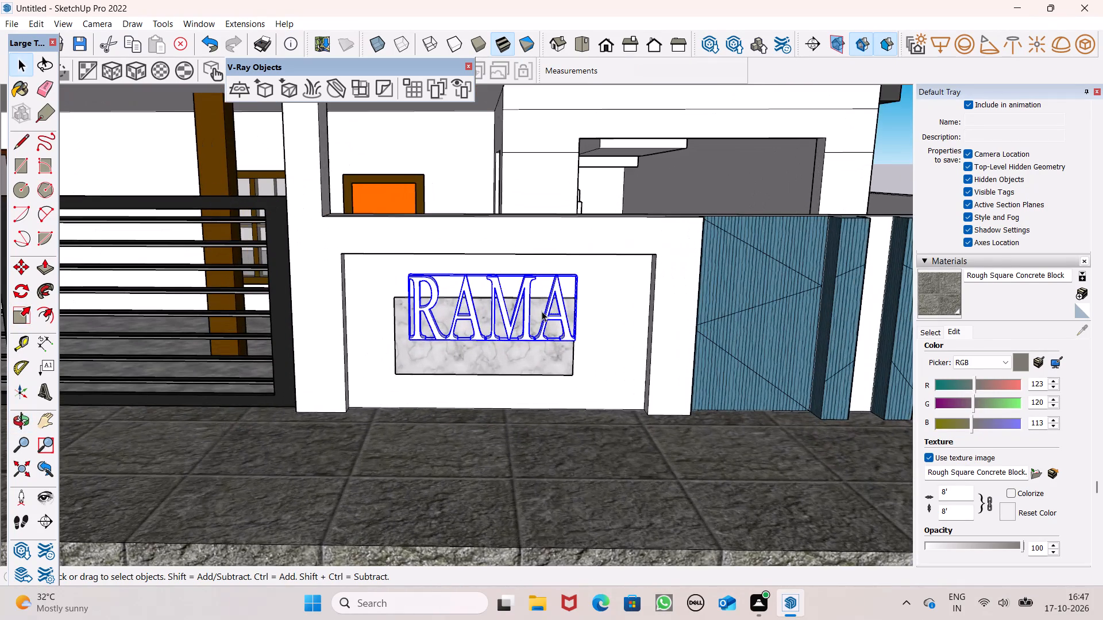
key("m")
key("Return")
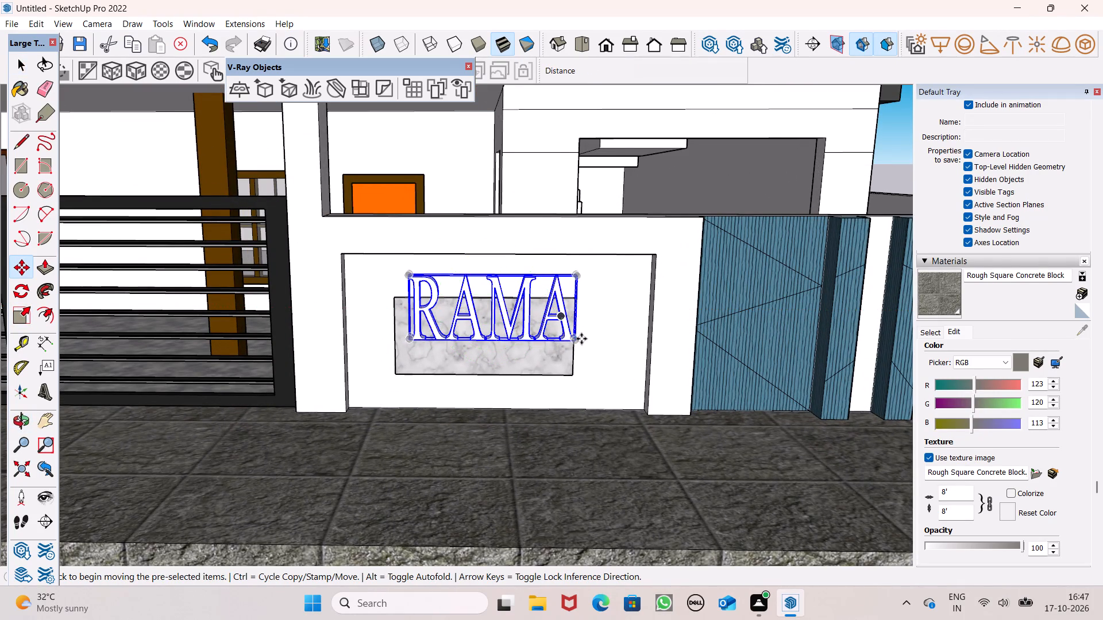
left_click_drag(577, 340, 563, 367)
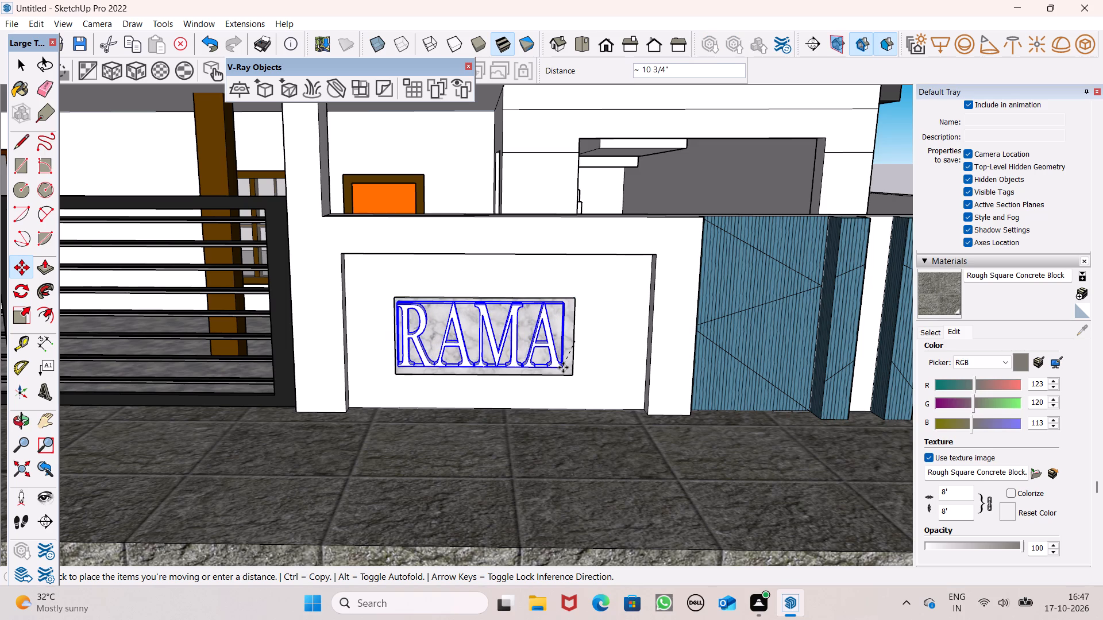
left_click_drag(563, 367, 564, 368)
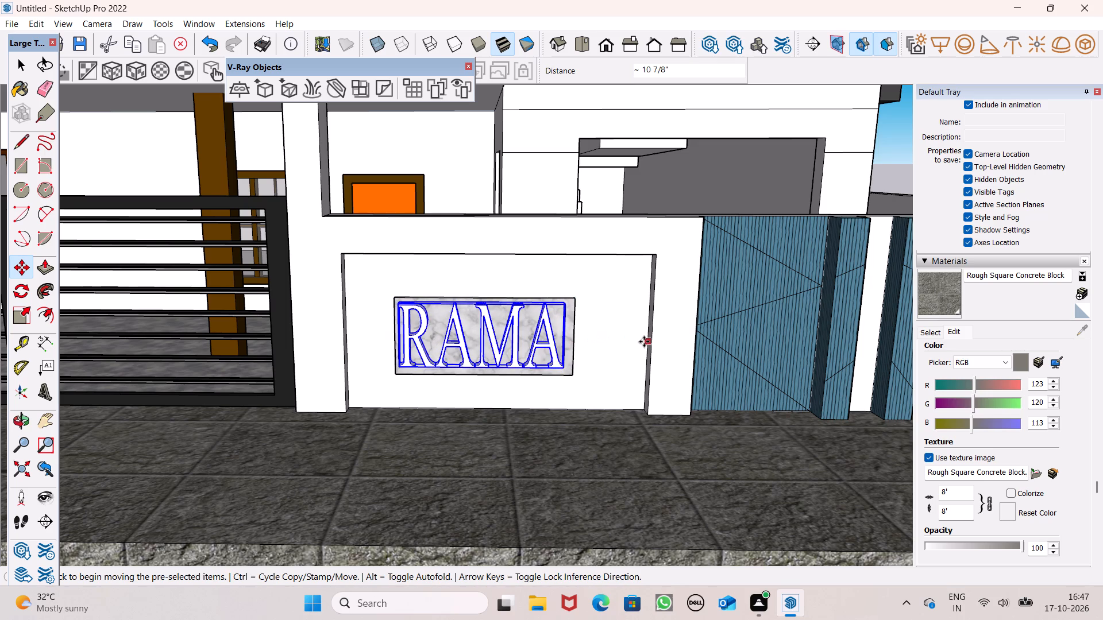
Paint the RAMA letters with the dark grey Color M06 from the Colors material collection.
left_click(934, 333)
left_click(974, 348)
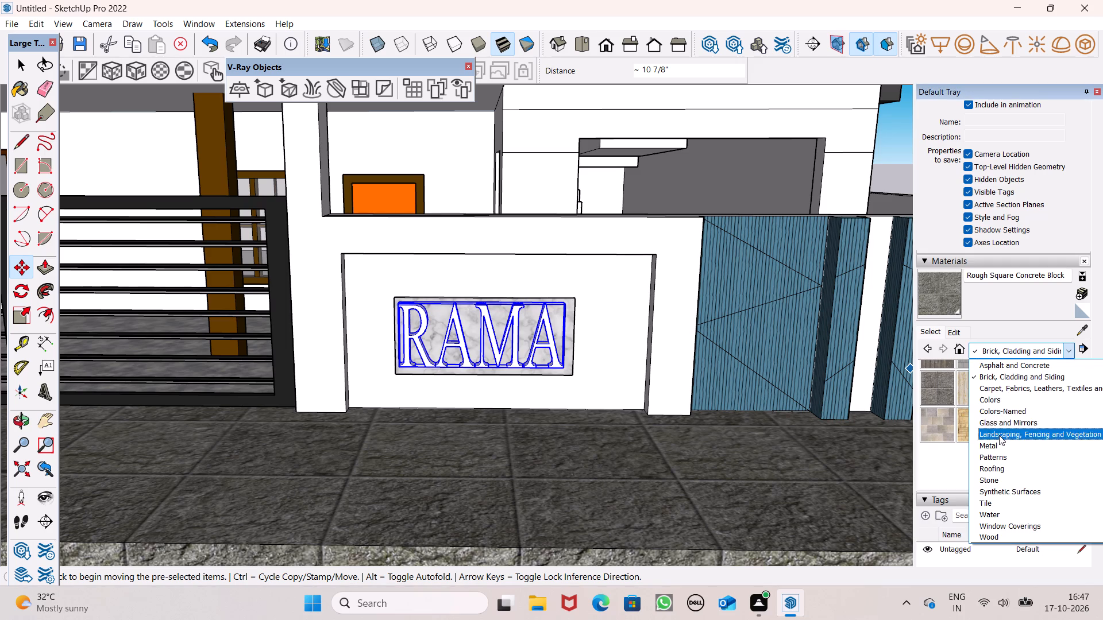
left_click(1001, 404)
scroll(862, 424, "down", 13)
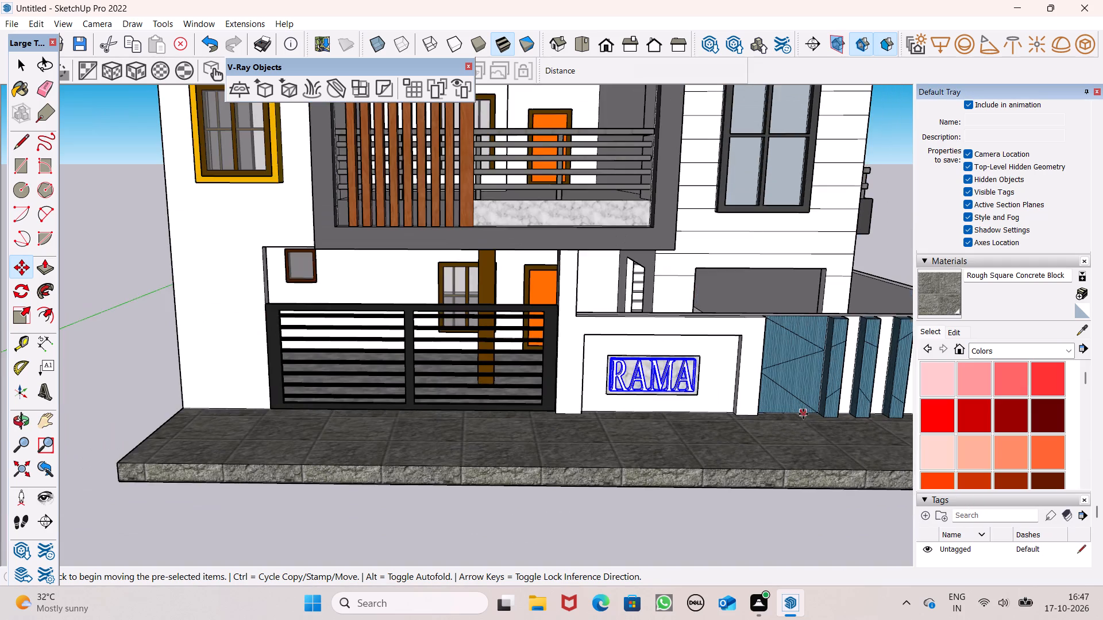
scroll(766, 410, "down", 3)
key("space")
left_click(730, 510)
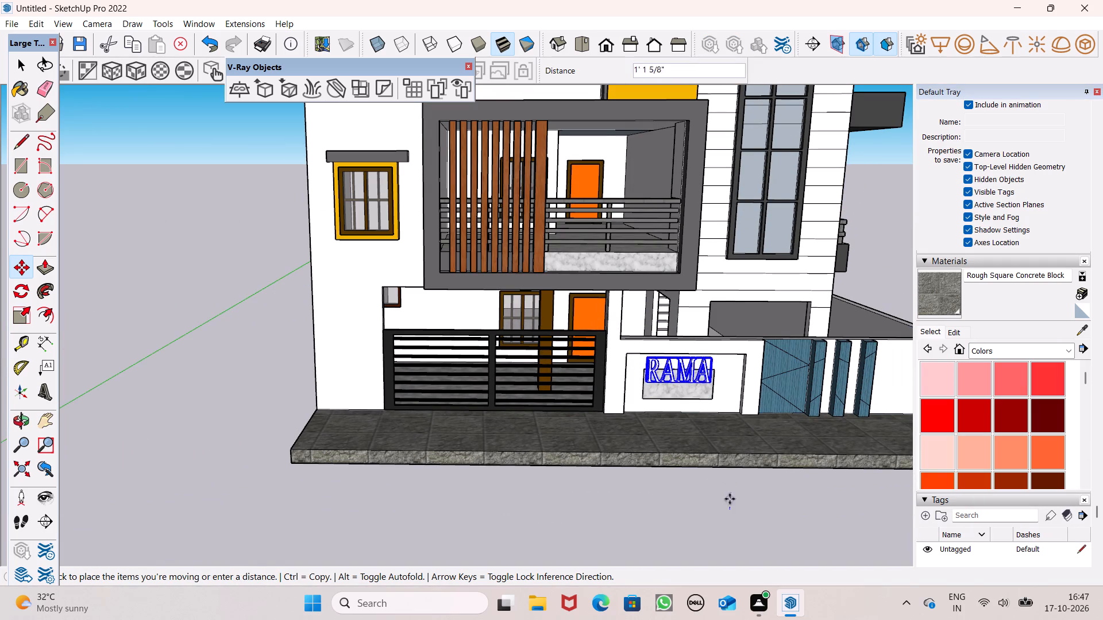
key("space")
left_click(735, 515)
key("space")
scroll(740, 404, "up", 7)
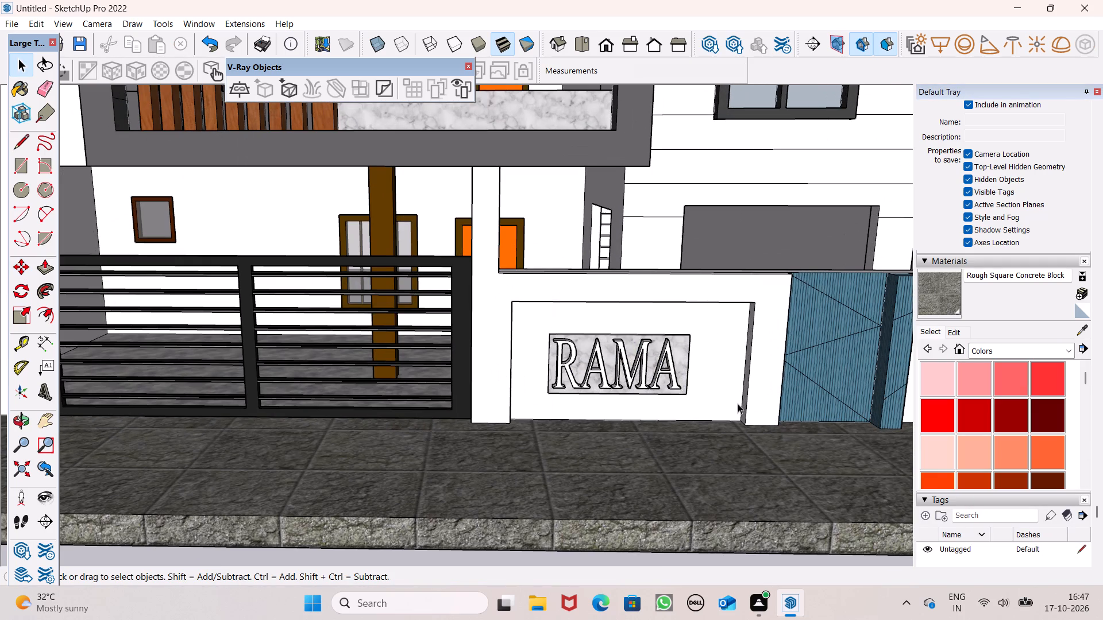
middle_click_drag(752, 389, 792, 510)
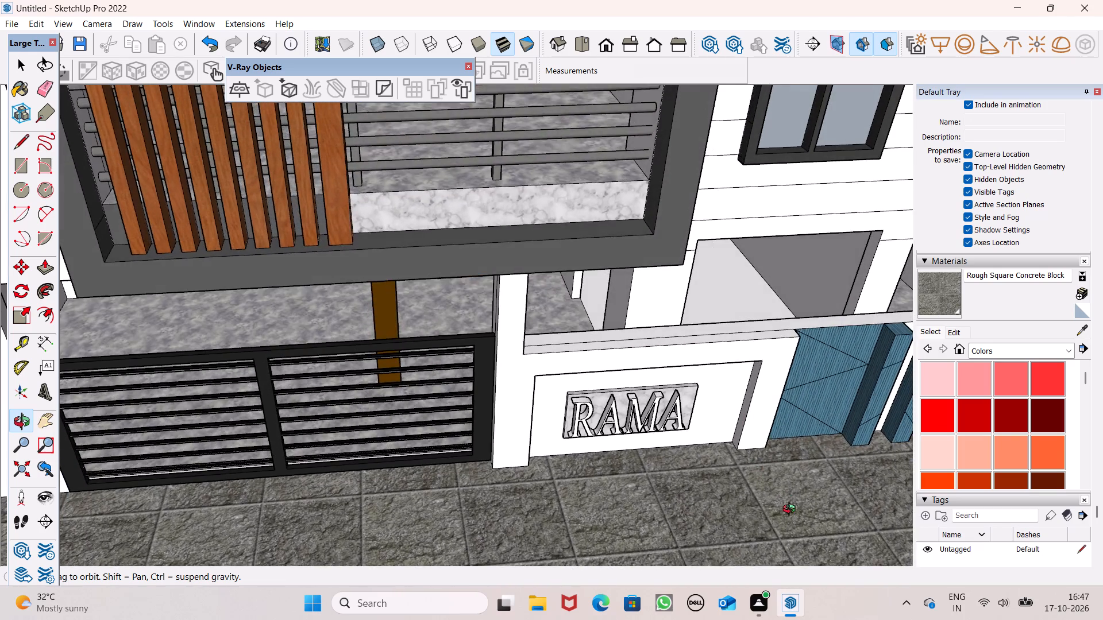
middle_click_drag(792, 510, 798, 479)
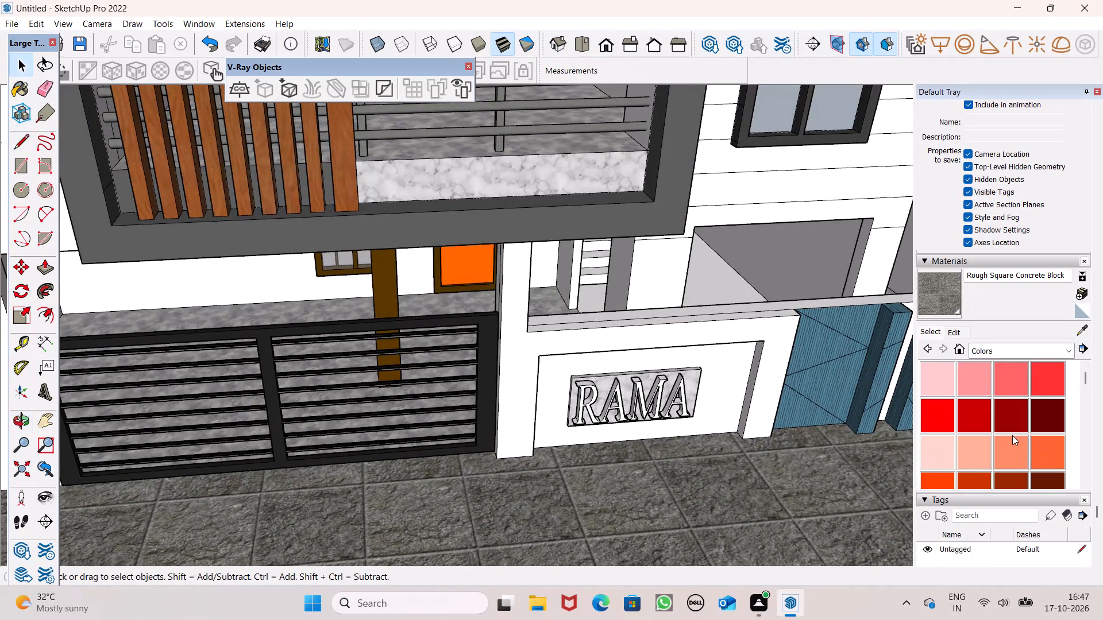
scroll(1004, 432, "down", 10)
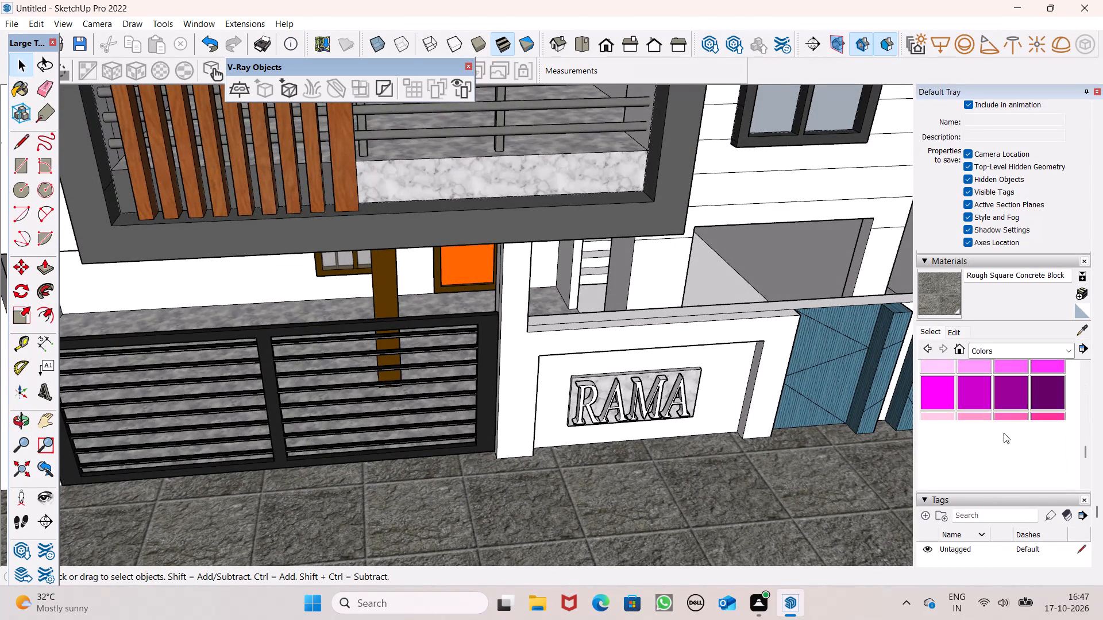
scroll(1004, 433, "down", 4)
scroll(994, 418, "up", 2)
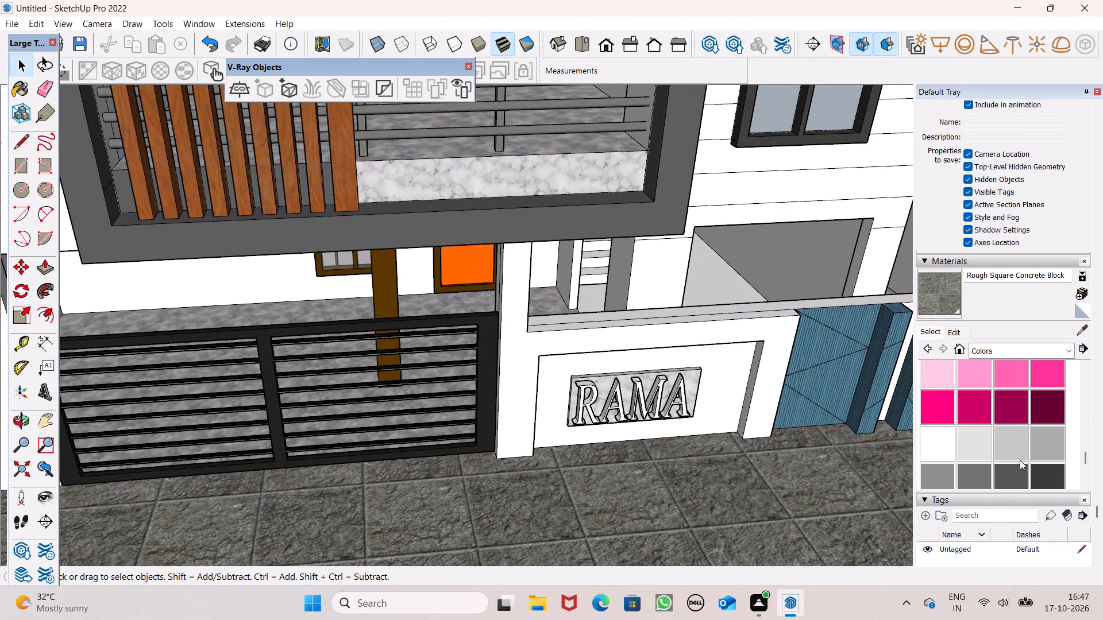
left_click(1017, 470)
scroll(796, 420, "up", 4)
scroll(602, 389, "up", 5)
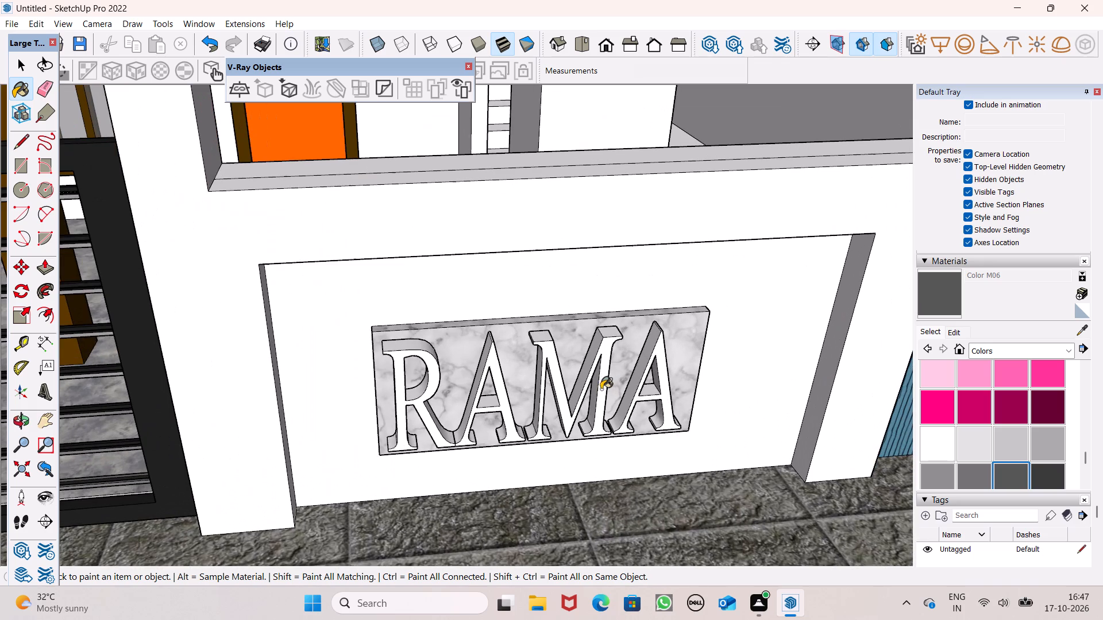
left_click(604, 372)
scroll(604, 372, "down", 7)
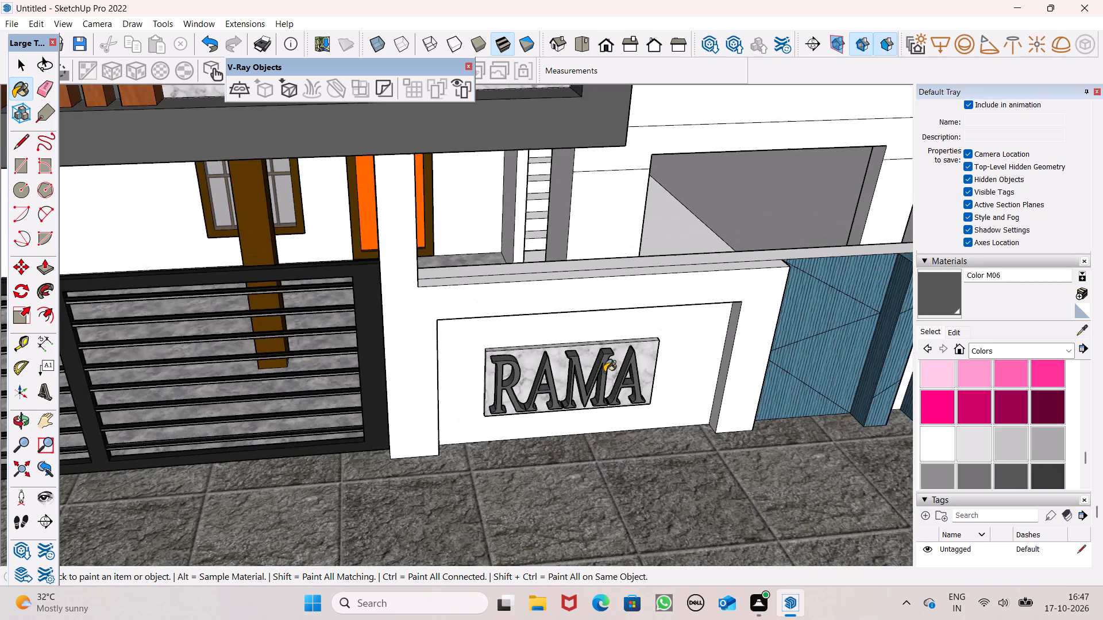
scroll(604, 372, "down", 2)
key("space")
Examine the painted nameplate, gates and front elevation from several angles.
scroll(604, 372, "down", 3)
middle_click_drag(604, 371, 536, 354)
scroll(544, 370, "up", 1)
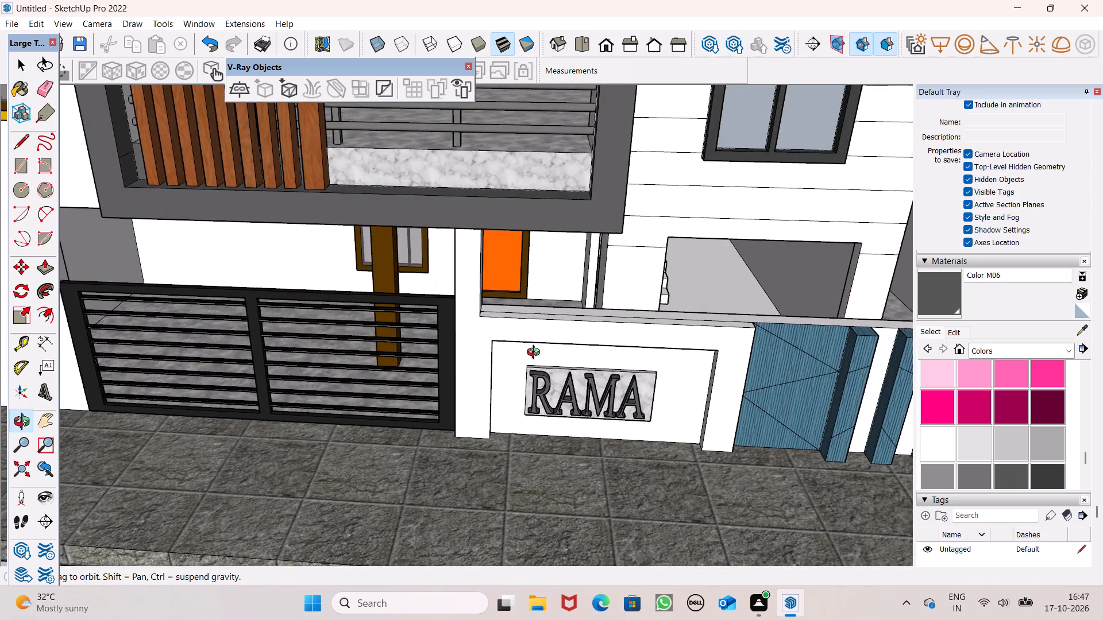
middle_click_drag(536, 354, 541, 313)
scroll(539, 313, "down", 3)
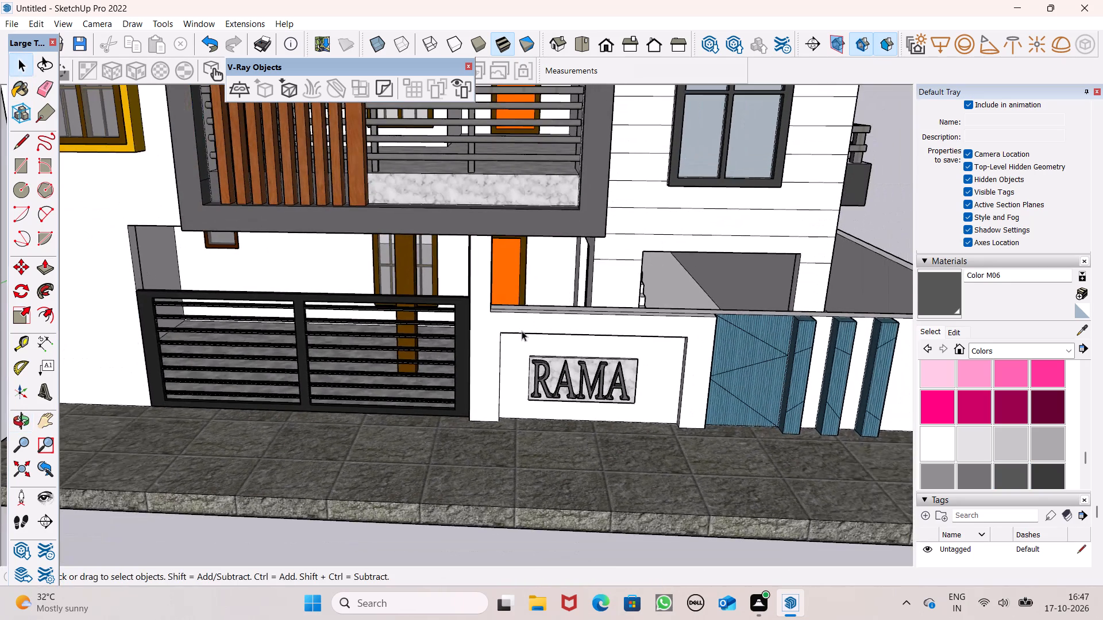
middle_click_drag(521, 331, 543, 294)
scroll(542, 292, "down", 3)
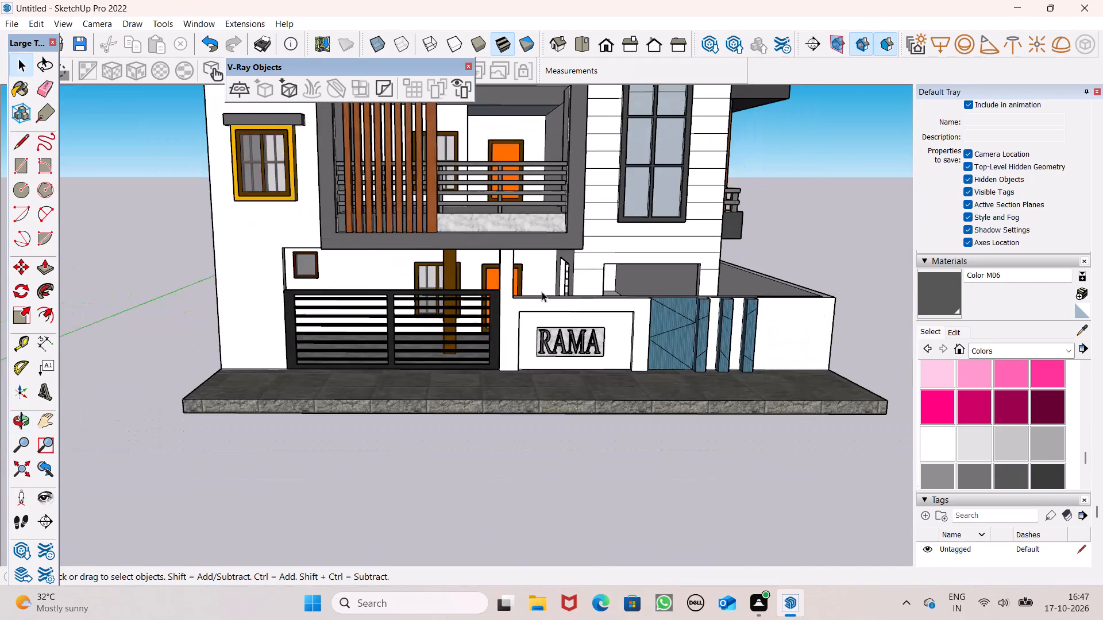
middle_click_drag(541, 290, 502, 287)
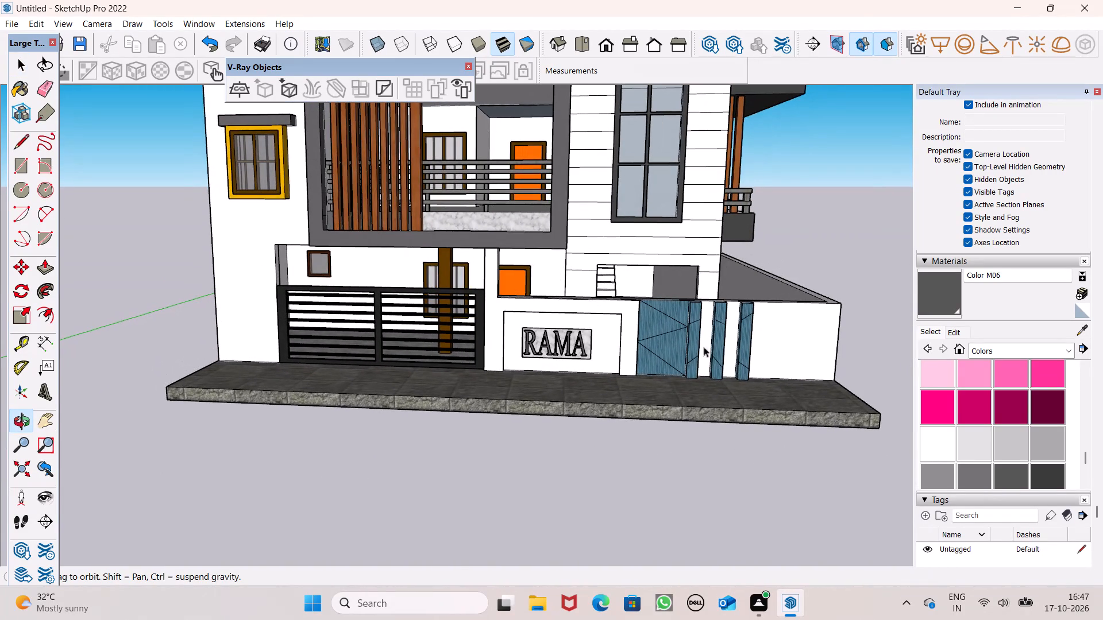
scroll(982, 403, "up", 1)
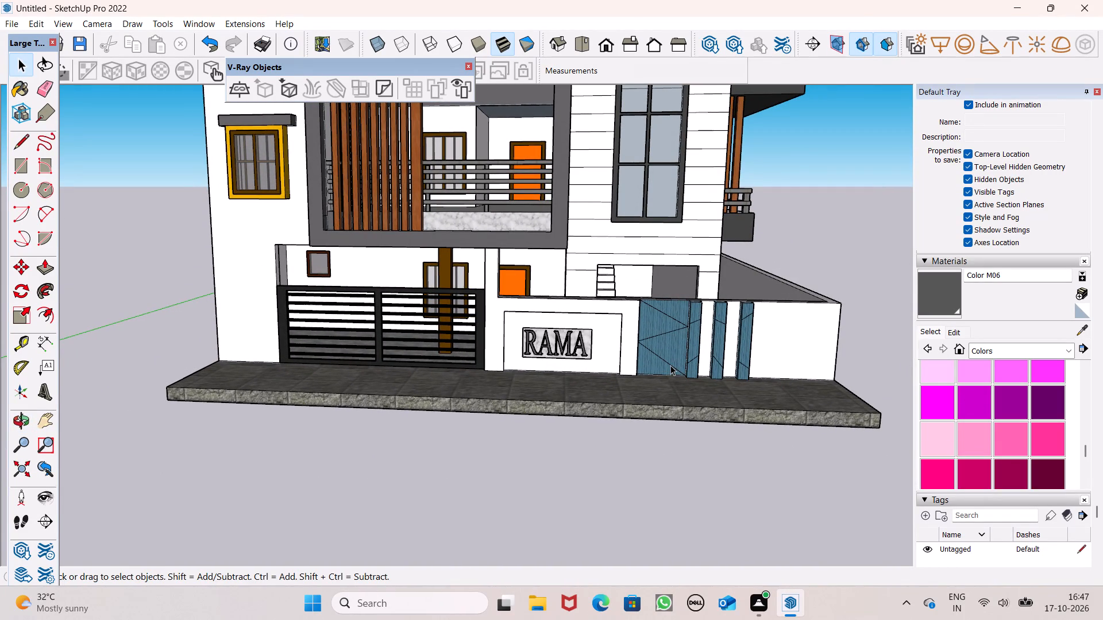
Draw a line across the paving from the base of the wall pier beside the blue gate to the slab's front edge.
middle_click_drag(616, 390, 630, 563)
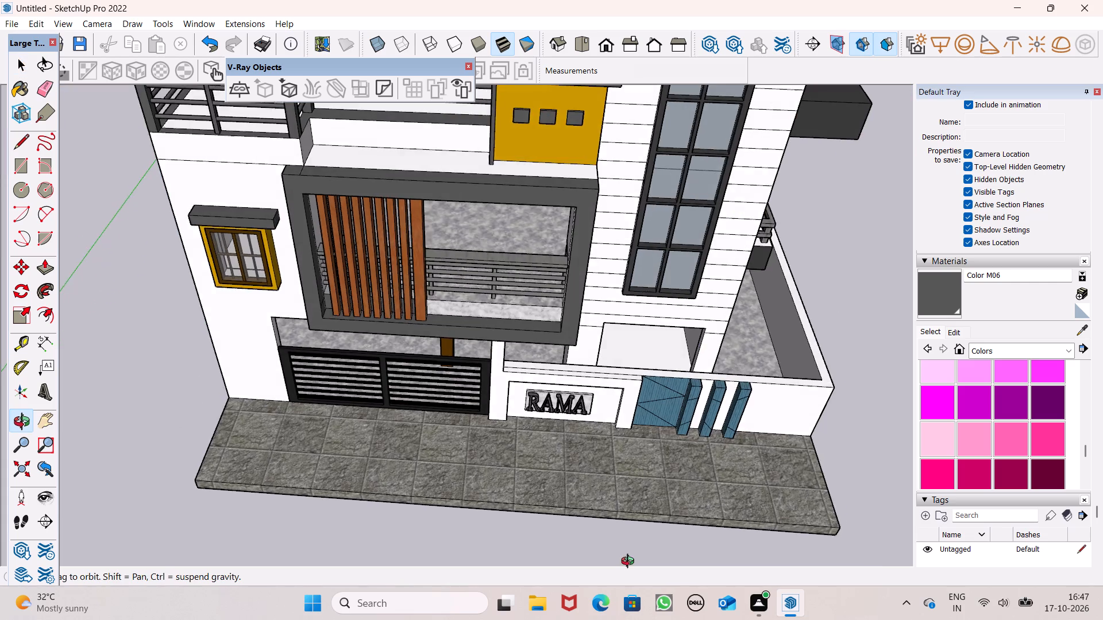
middle_click_drag(630, 563, 634, 560)
scroll(681, 475, "up", 4)
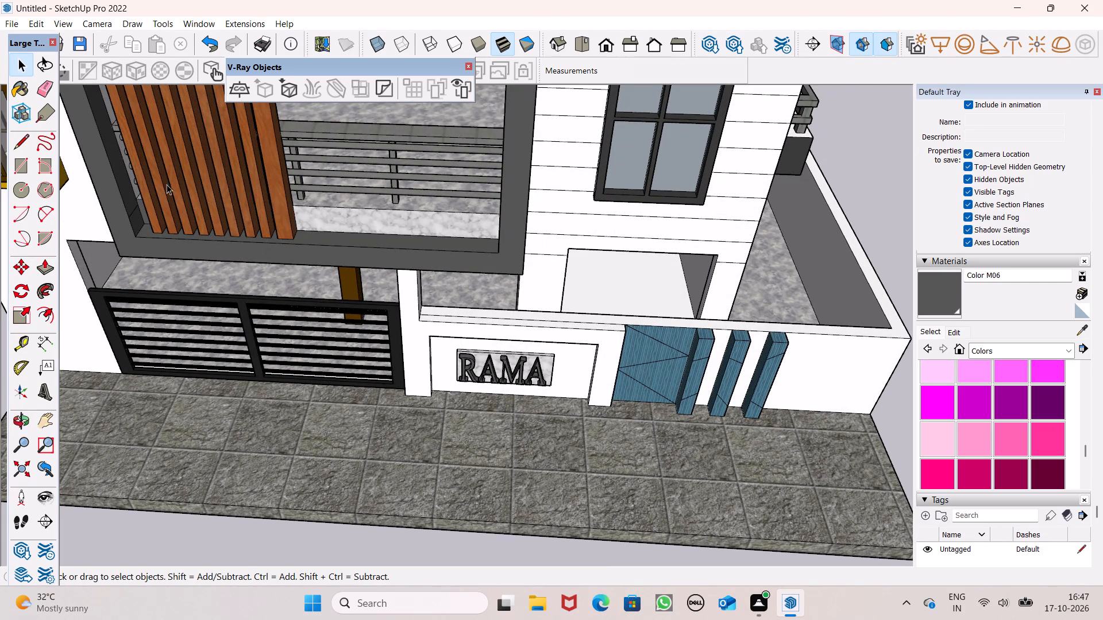
left_click(22, 148)
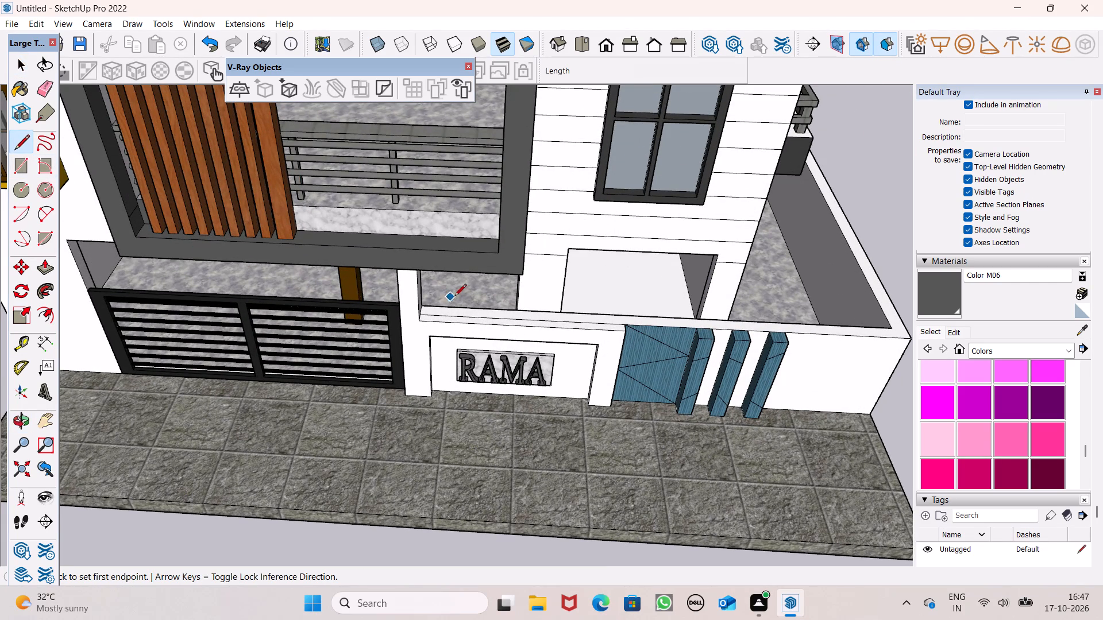
left_click(609, 403)
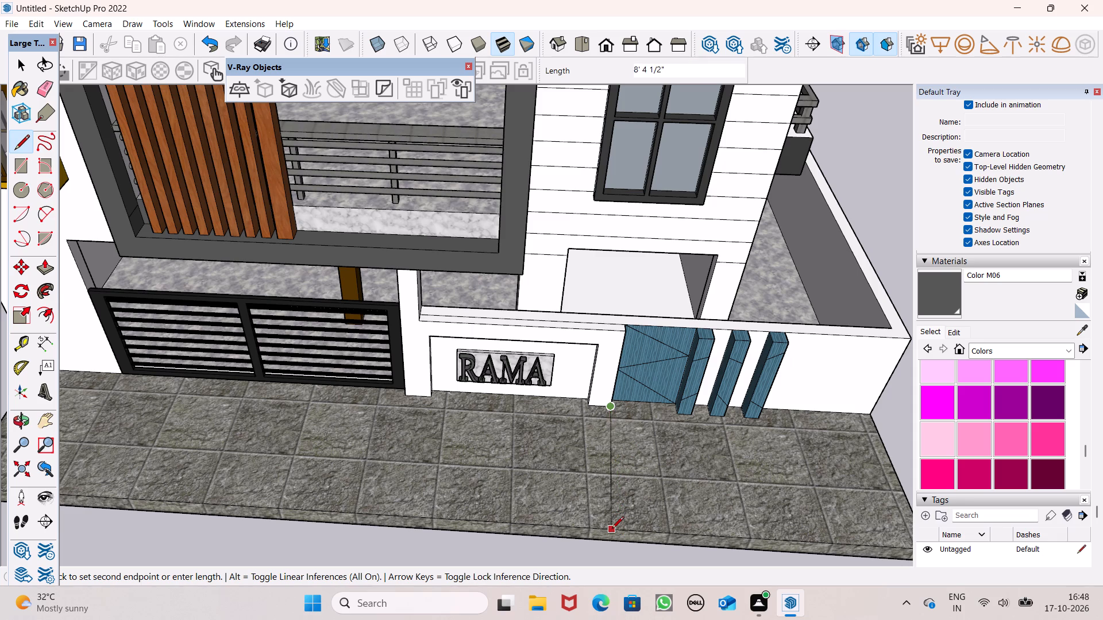
left_click(616, 525)
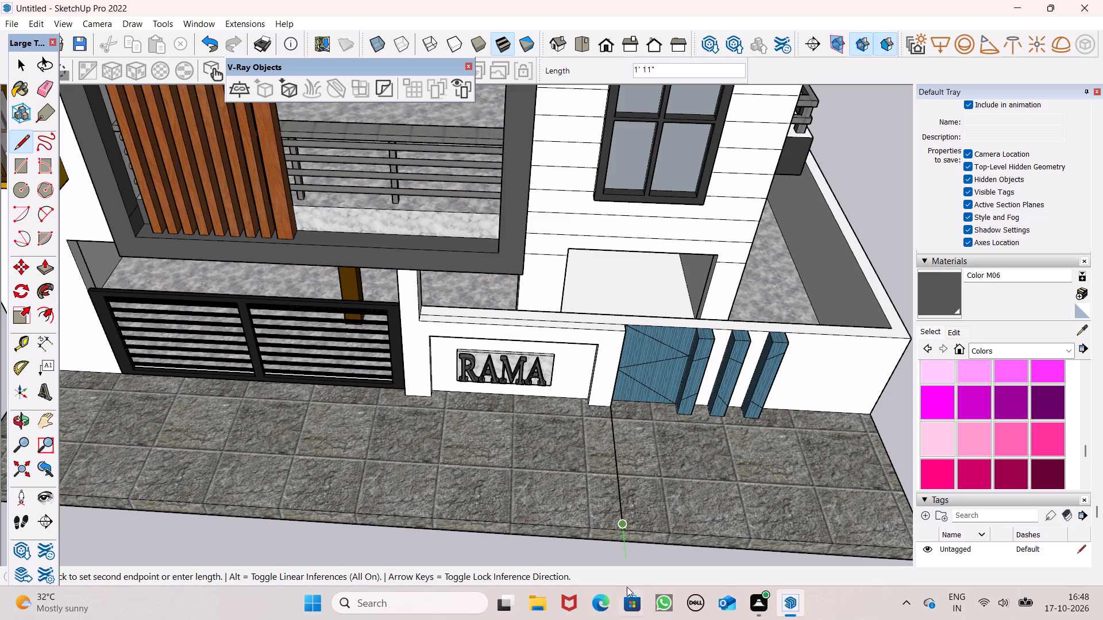
scroll(620, 534, "up", 13)
left_click(628, 521)
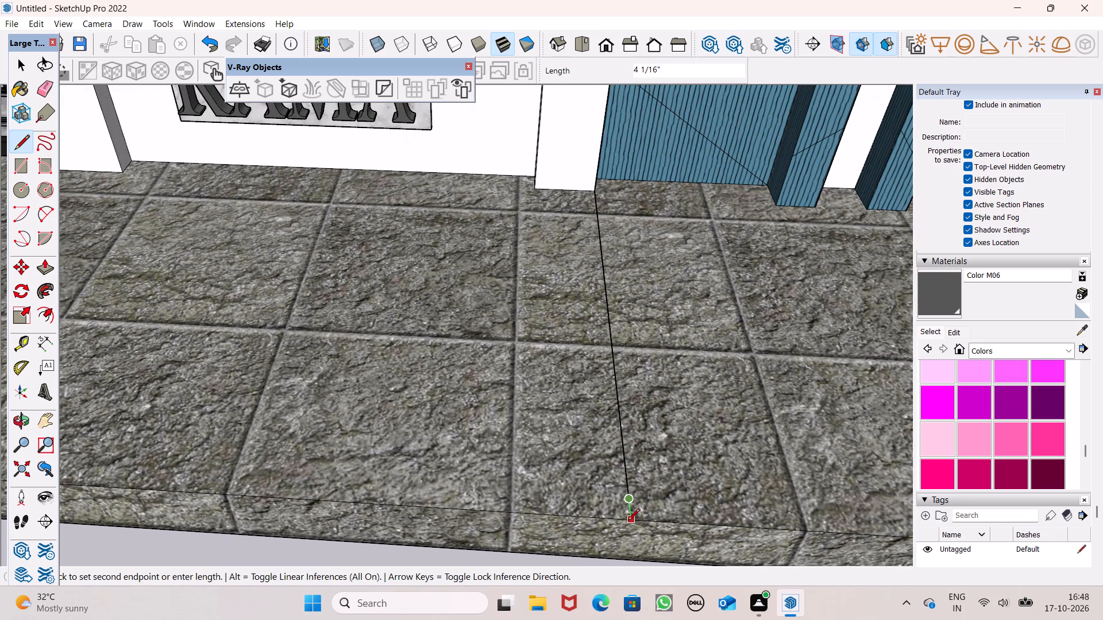
key("space")
Paint the paving section in front of the blue gate with Rough Square Concrete Block from the Brick, Cladding and Siding materials.
scroll(620, 464, "down", 7)
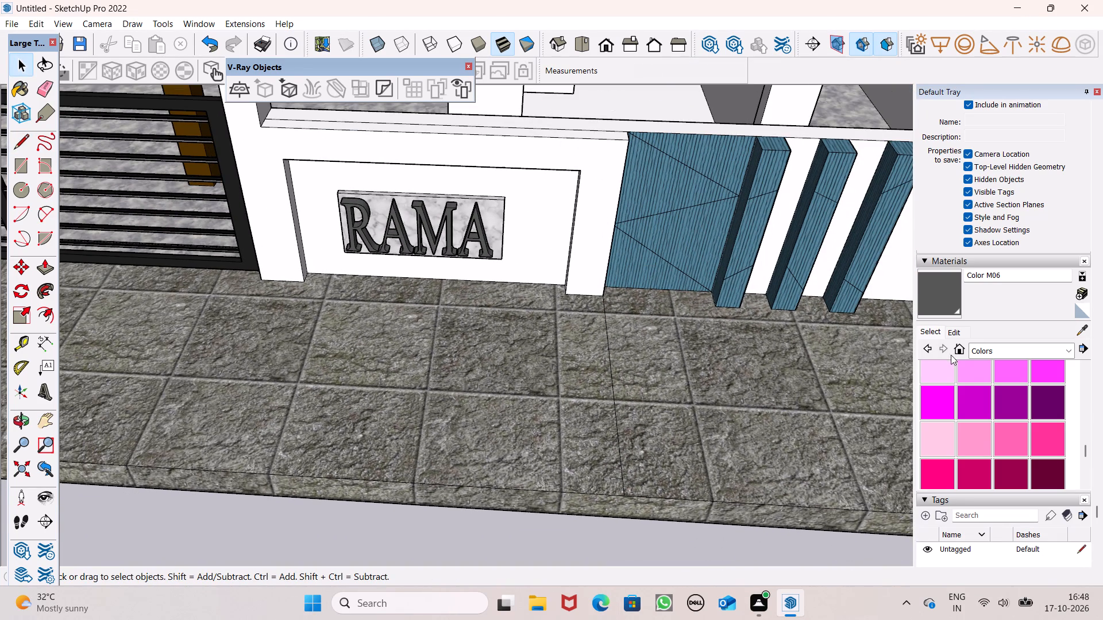
left_click(935, 335)
left_click(934, 331)
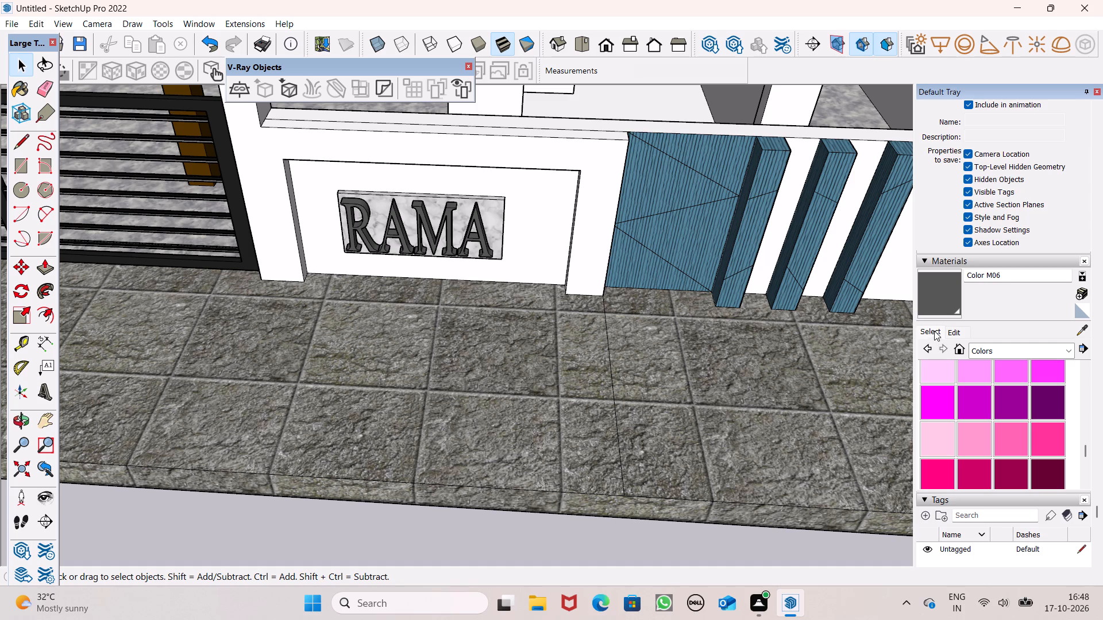
left_click(979, 353)
scroll(984, 444, "down", 1)
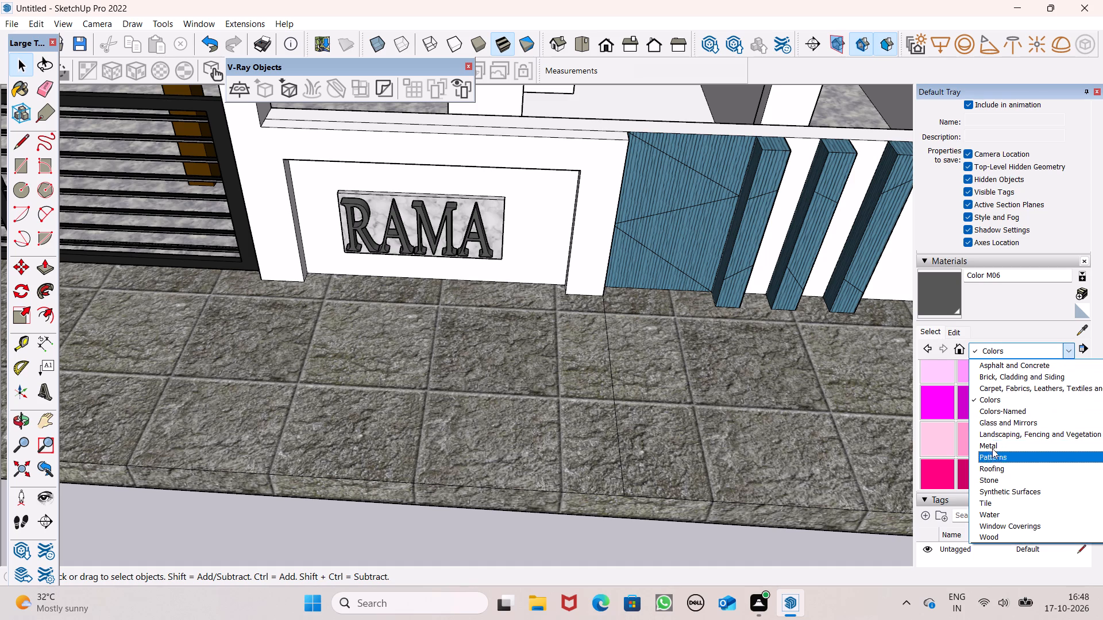
left_click(1011, 375)
scroll(1009, 419, "down", 3)
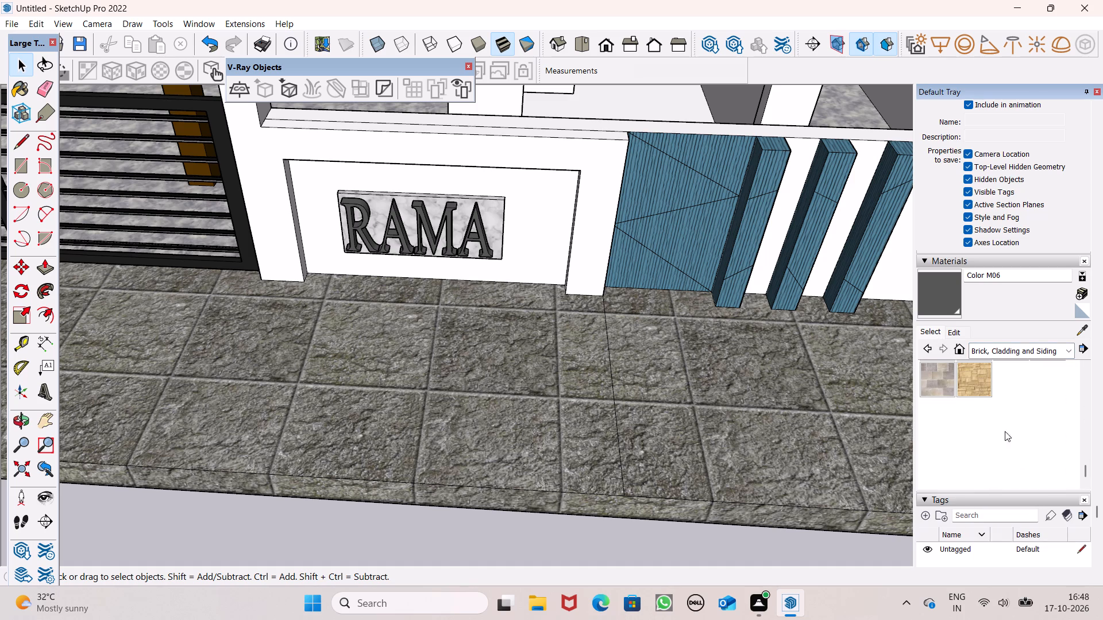
scroll(947, 398, "up", 1)
left_click(937, 411)
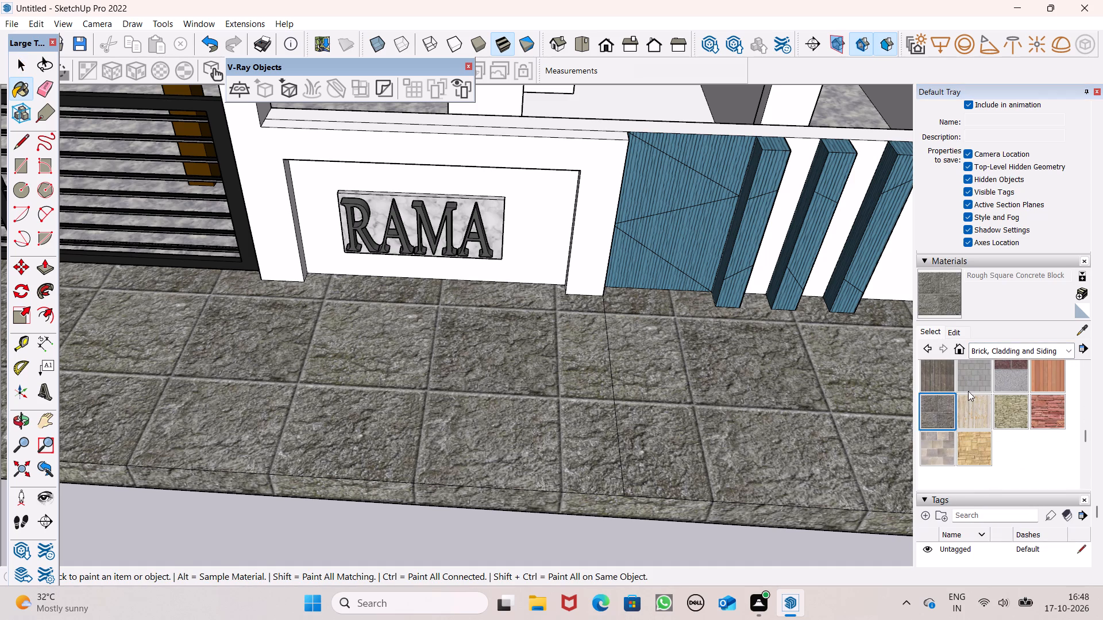
left_click(778, 383)
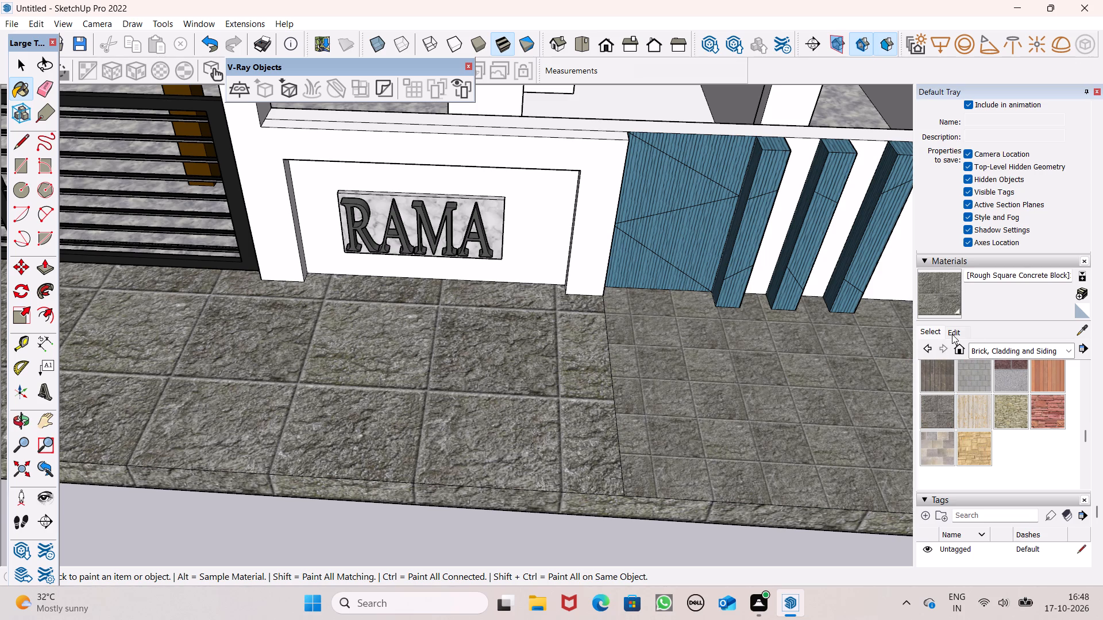
Tint the Rough Square Concrete Block material deep blue with RGB values of 0, 108 and 125.
left_click(950, 332)
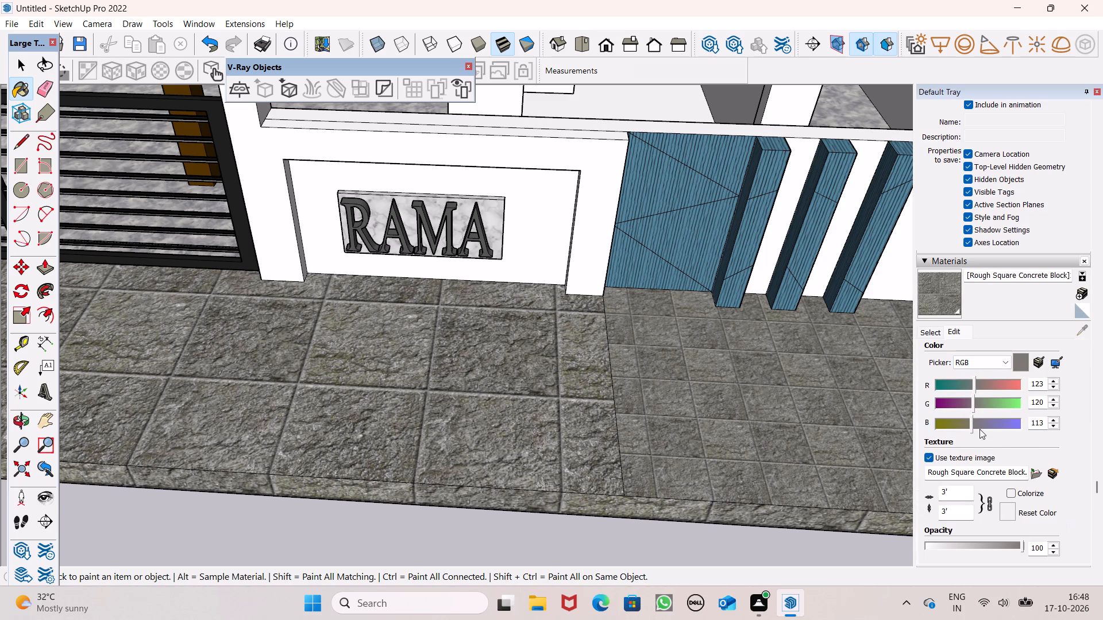
left_click_drag(974, 425, 993, 425)
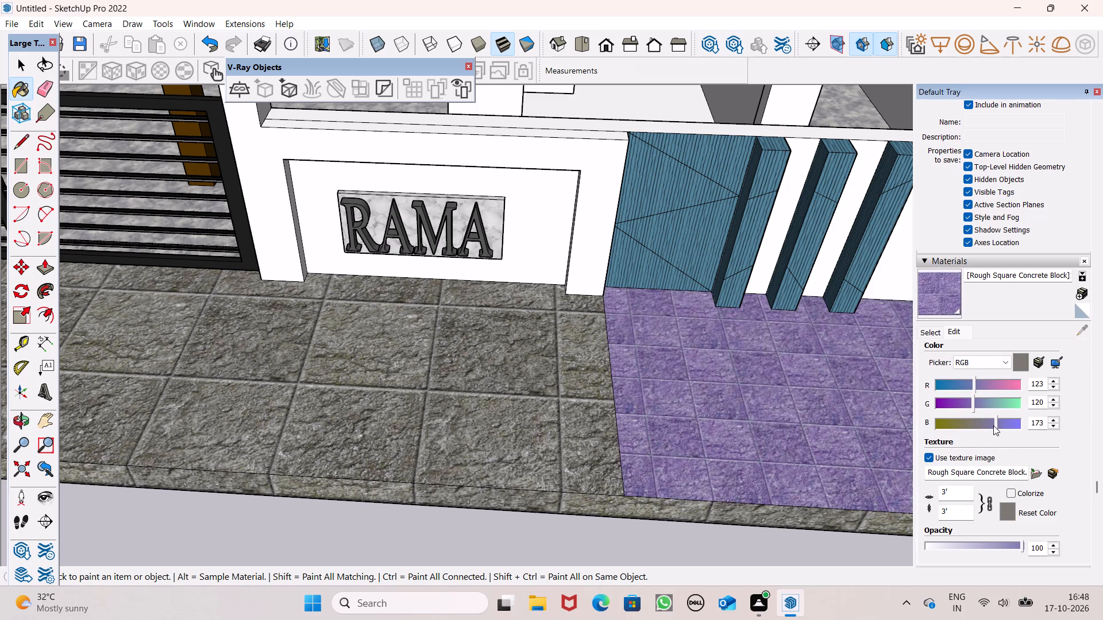
left_click_drag(993, 425, 1002, 427)
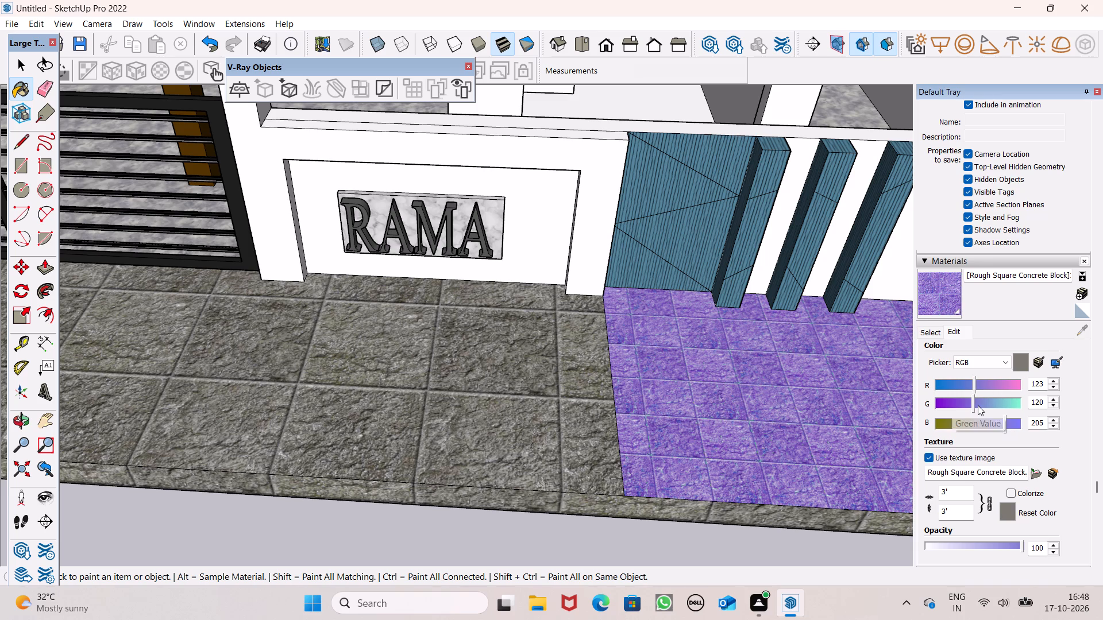
left_click_drag(976, 405, 982, 405)
left_click_drag(974, 377, 942, 381)
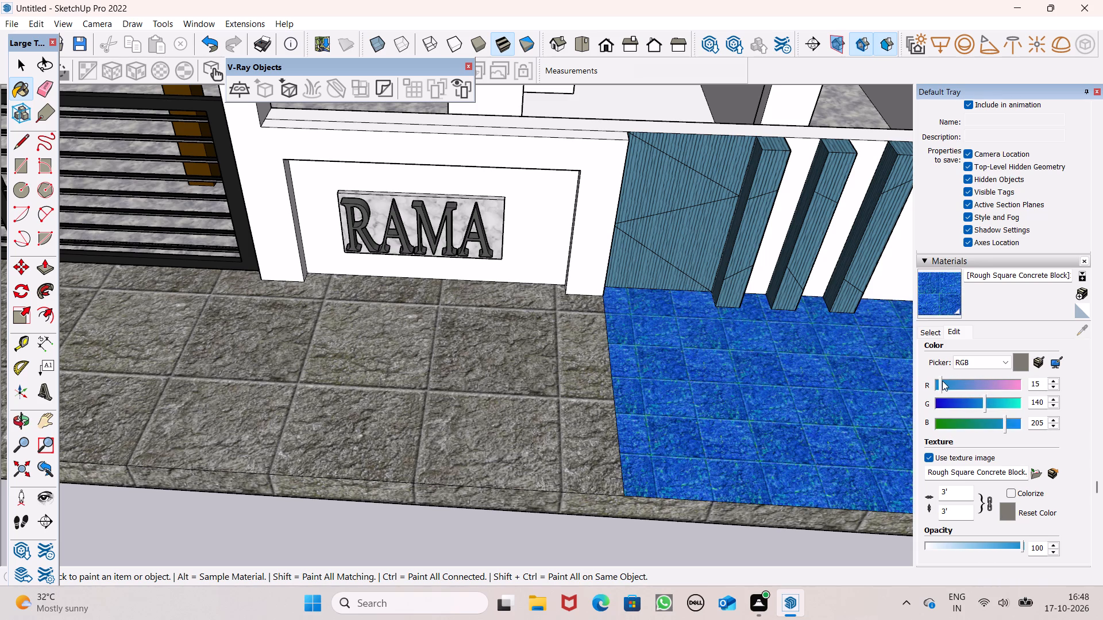
left_click_drag(942, 381, 939, 383)
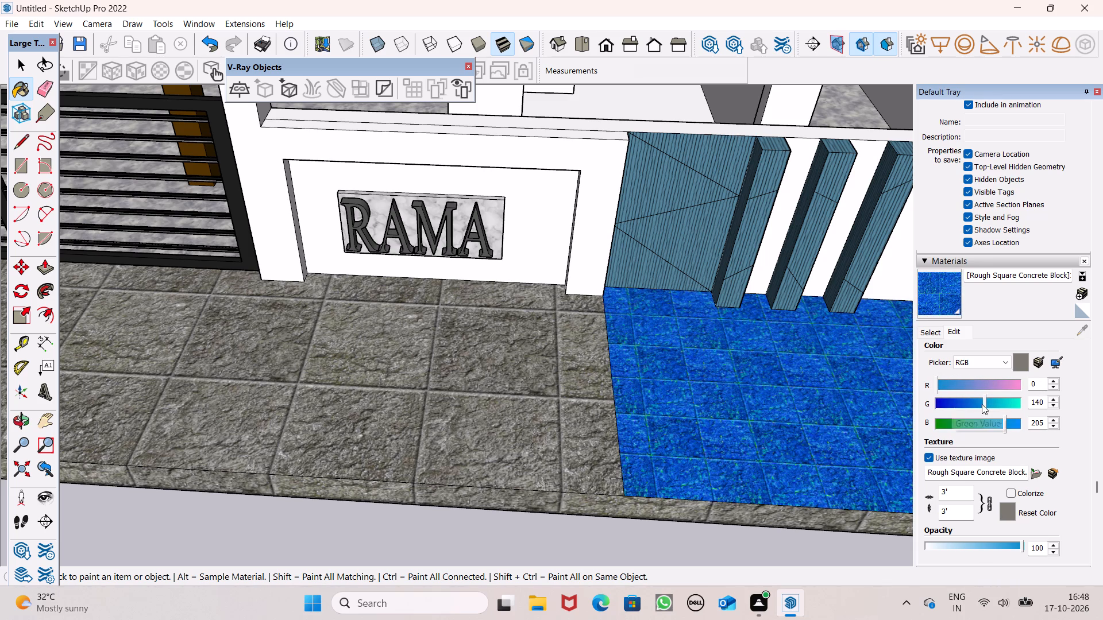
left_click_drag(984, 404, 942, 409)
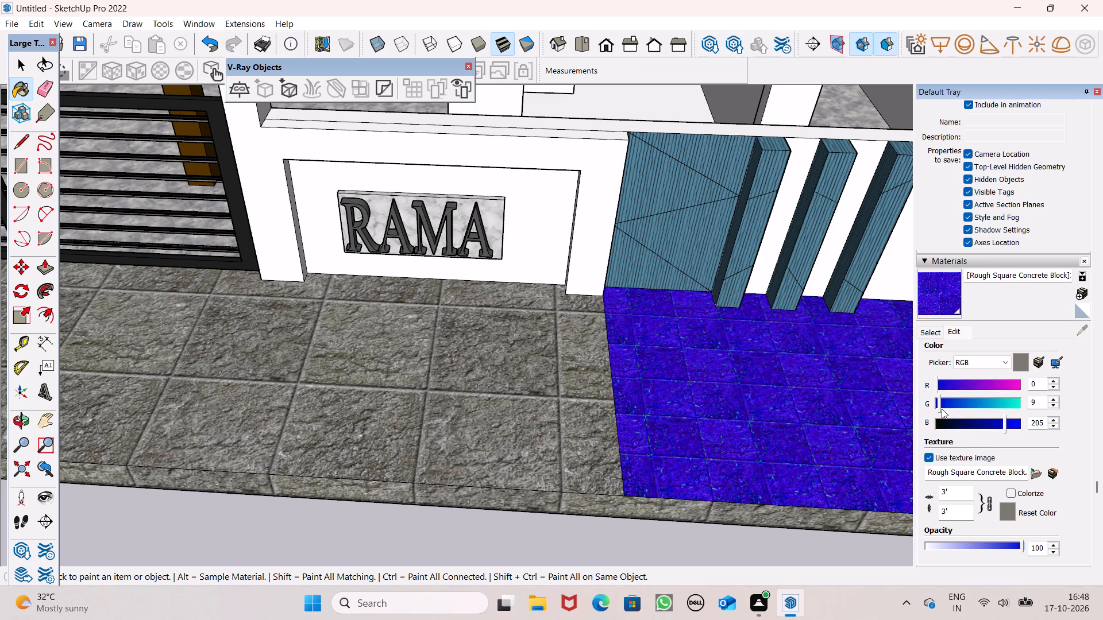
left_click_drag(942, 409, 965, 407)
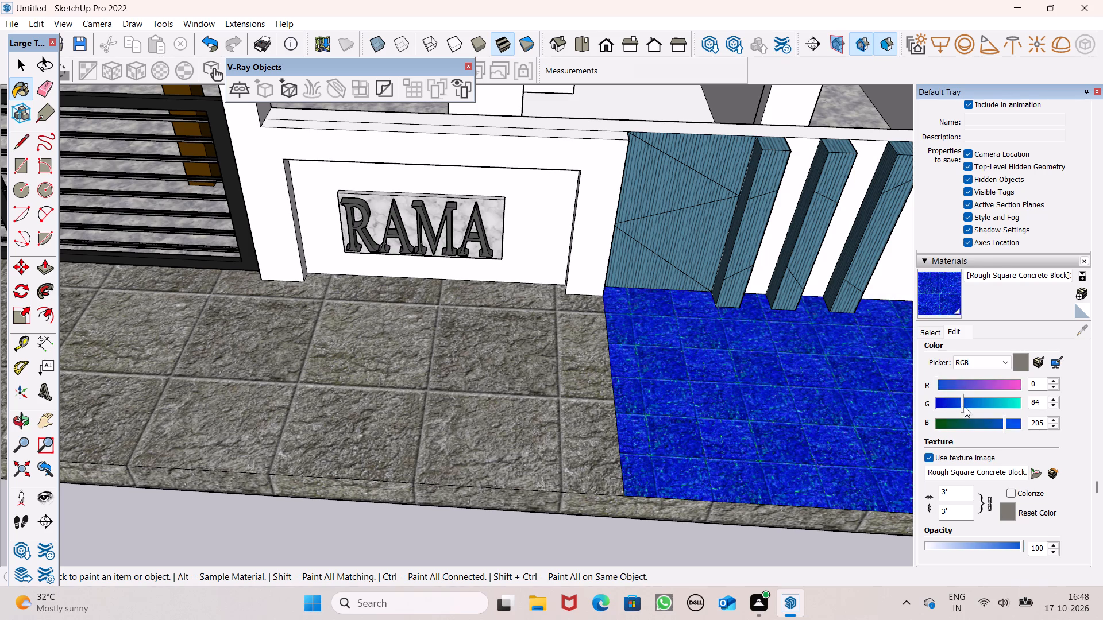
left_click_drag(965, 407, 972, 406)
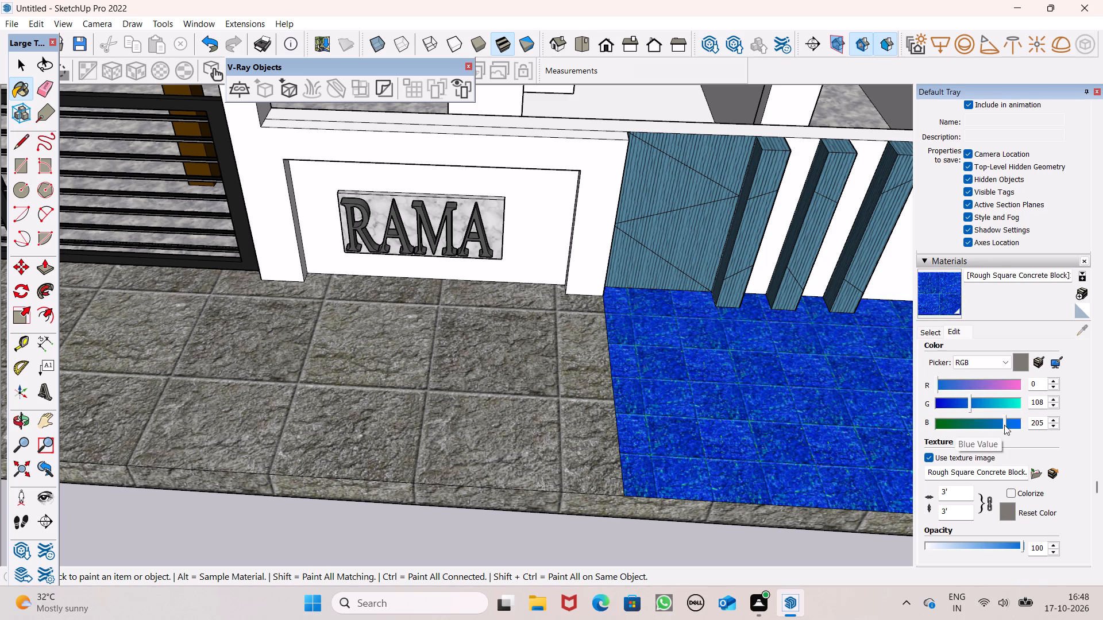
left_click_drag(1005, 424, 980, 423)
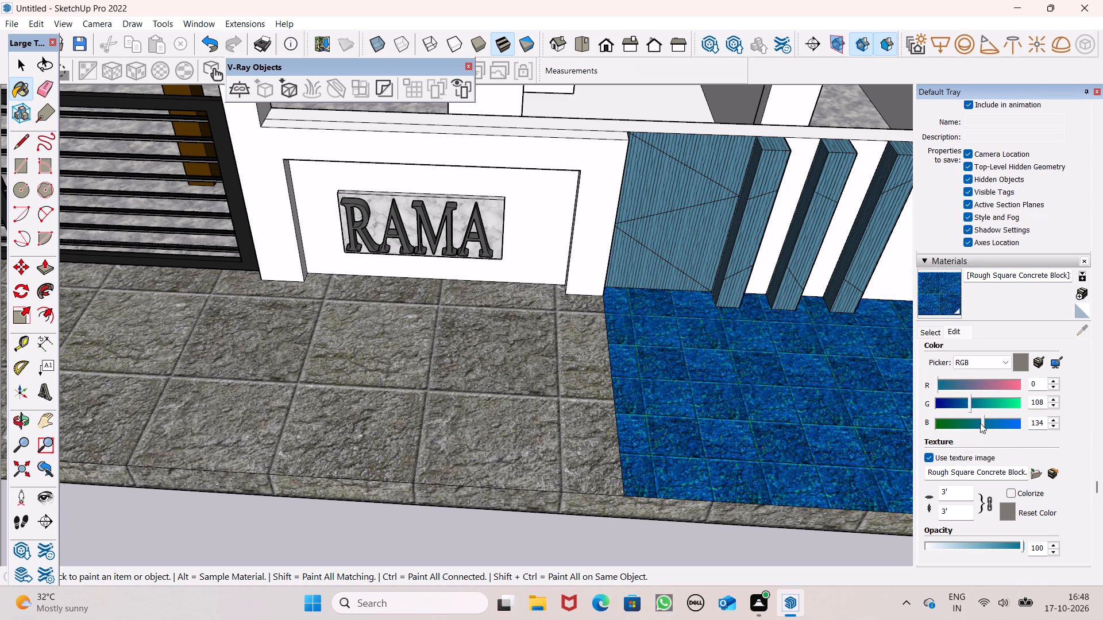
left_click_drag(980, 423, 977, 425)
Set the Rough Square Concrete Block texture size to 8' with its proportions linked.
left_click(953, 490)
key("BackSpace")
key("BackSpace")
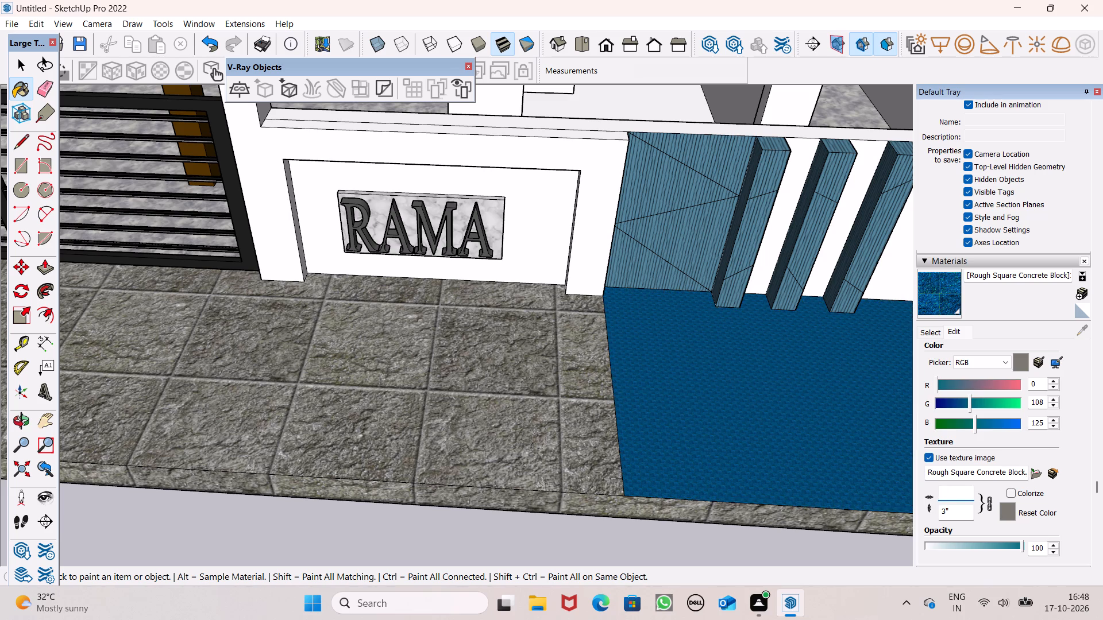
type("8'")
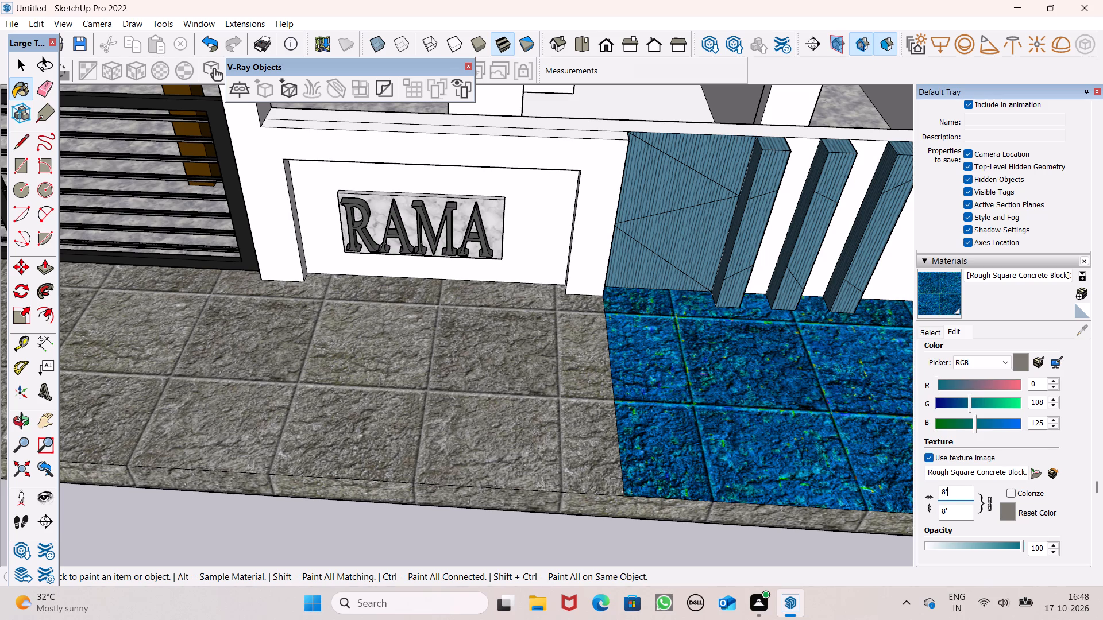
key("Return")
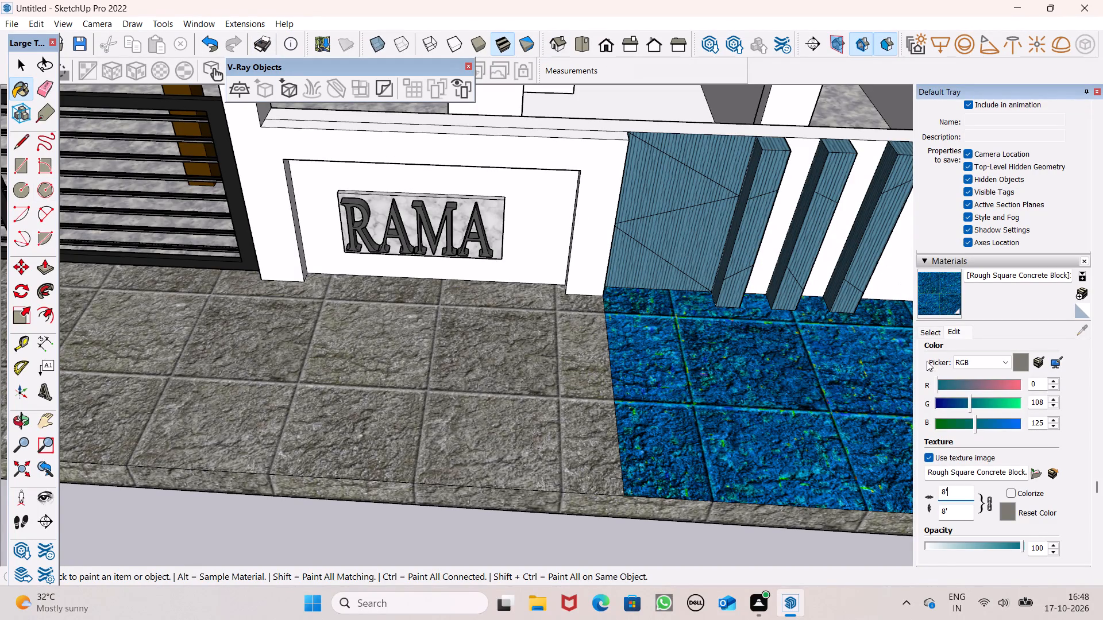
Soften the blue paving material's tint by setting its red value to 60.
left_click_drag(938, 385, 962, 388)
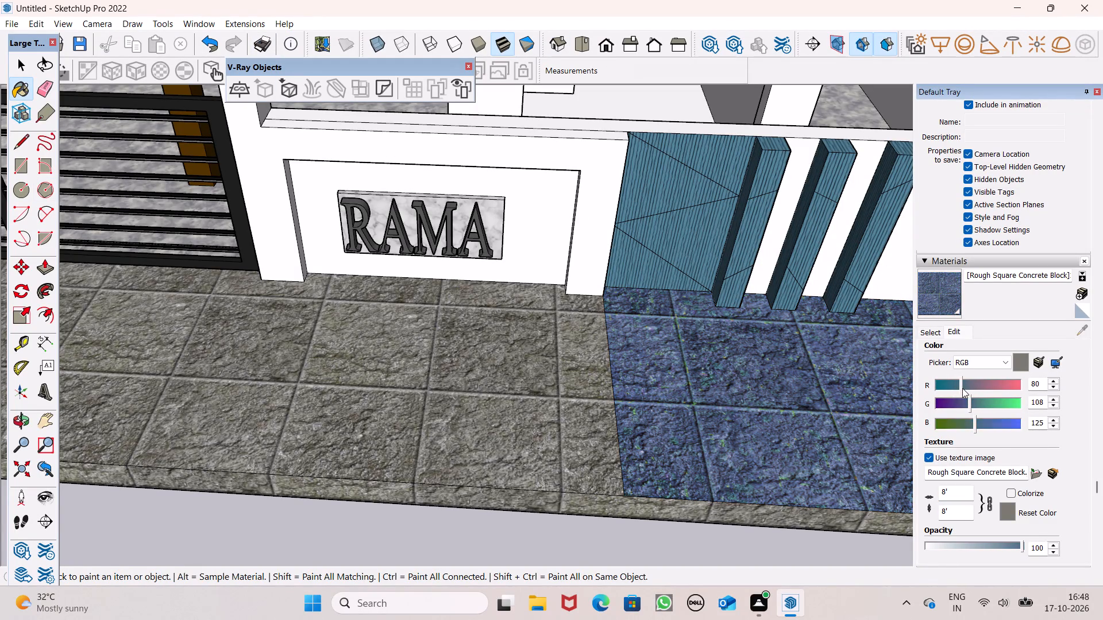
left_click_drag(962, 388, 963, 388)
left_click_drag(963, 388, 956, 388)
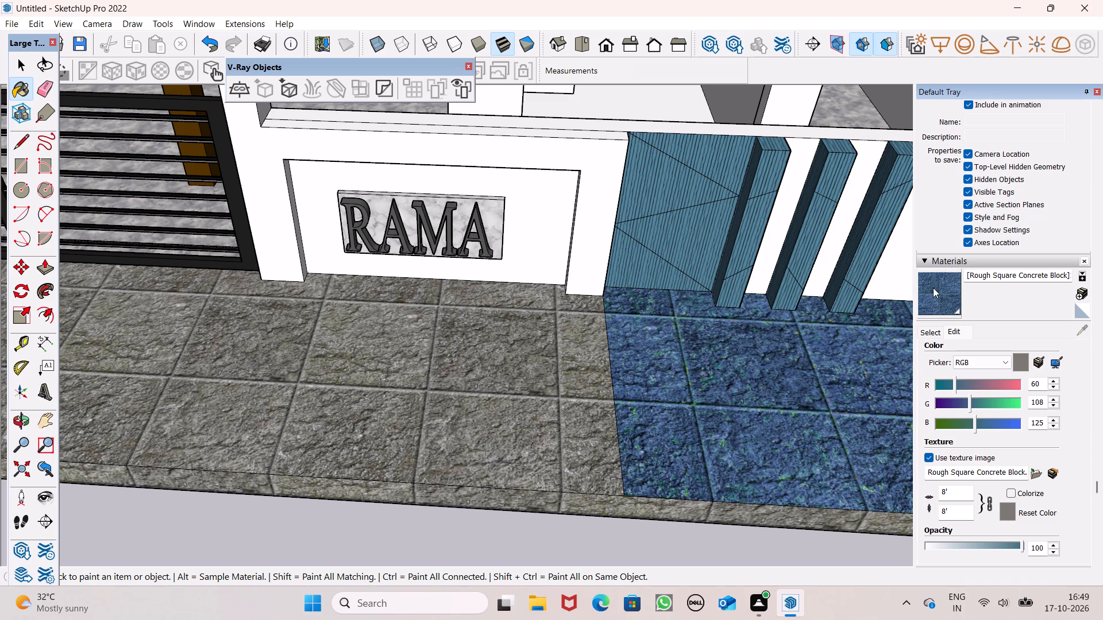
Draw a 1' line down the slab's front face from the end of the paving's dividing line to the bottom edge.
left_click(932, 287)
scroll(750, 286, "down", 5)
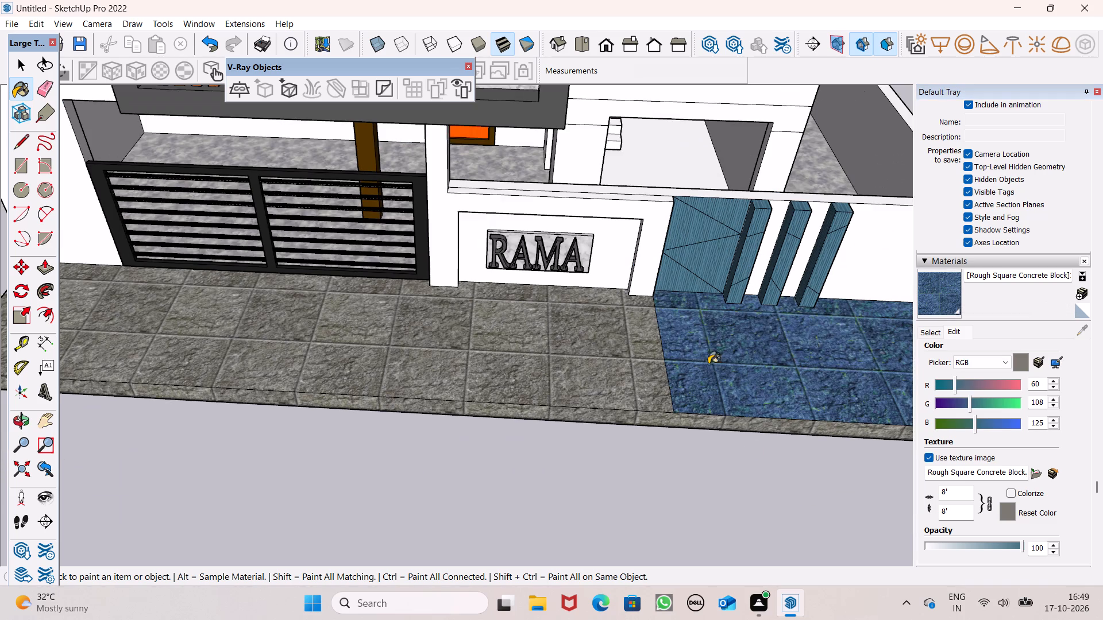
scroll(772, 450, "up", 5)
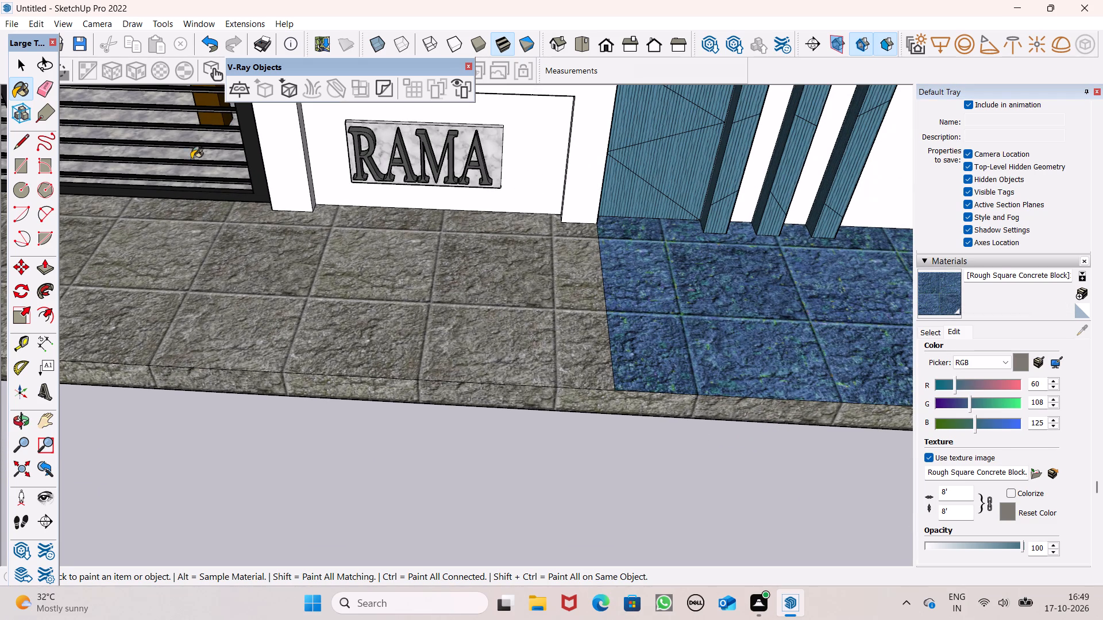
left_click(21, 145)
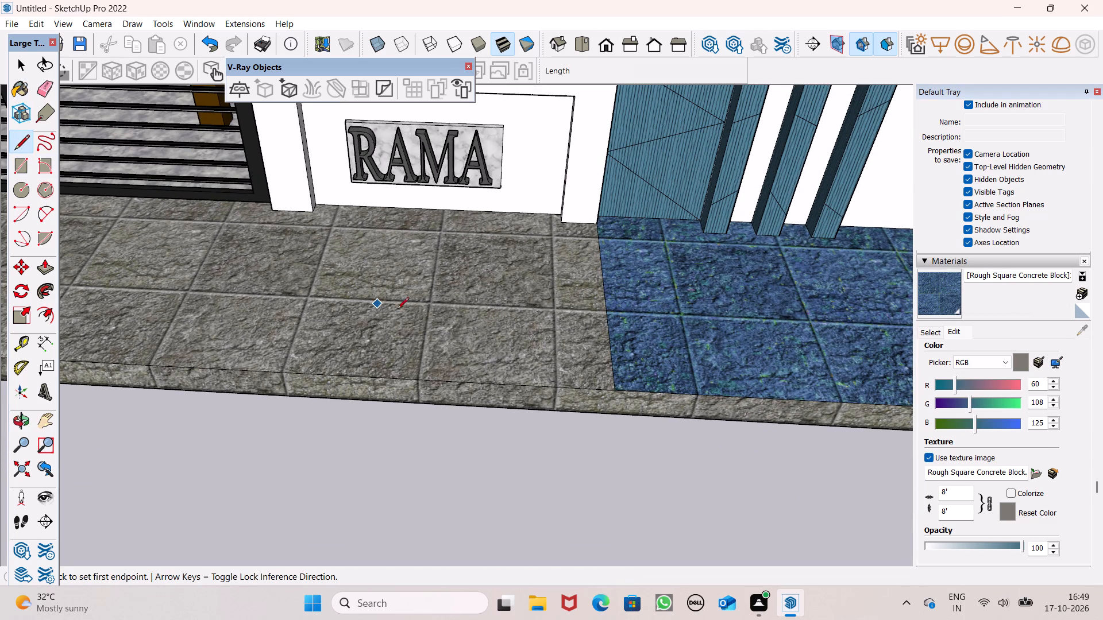
left_click(611, 393)
left_click_drag(614, 413, 620, 413)
Paint the slab's front face below the blue paving with the tinted Rough Square Concrete Block material.
left_click(935, 311)
left_click(785, 410)
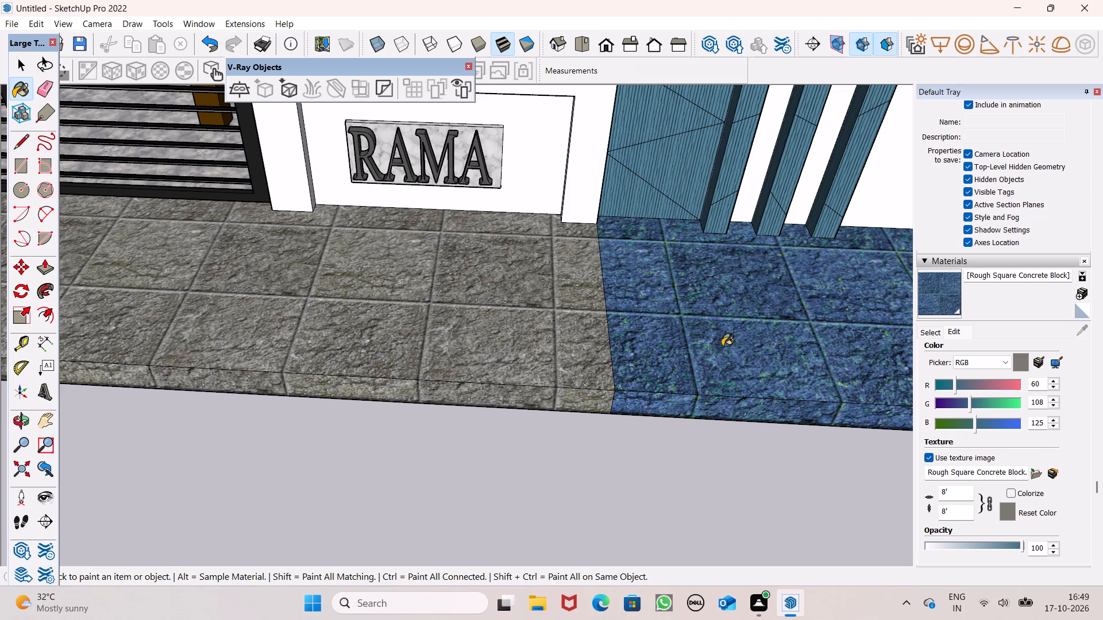
Examine the two-tone paving and the whole house exterior from the front, the side and a distance.
scroll(770, 301, "down", 5)
scroll(259, 325, "down", 5)
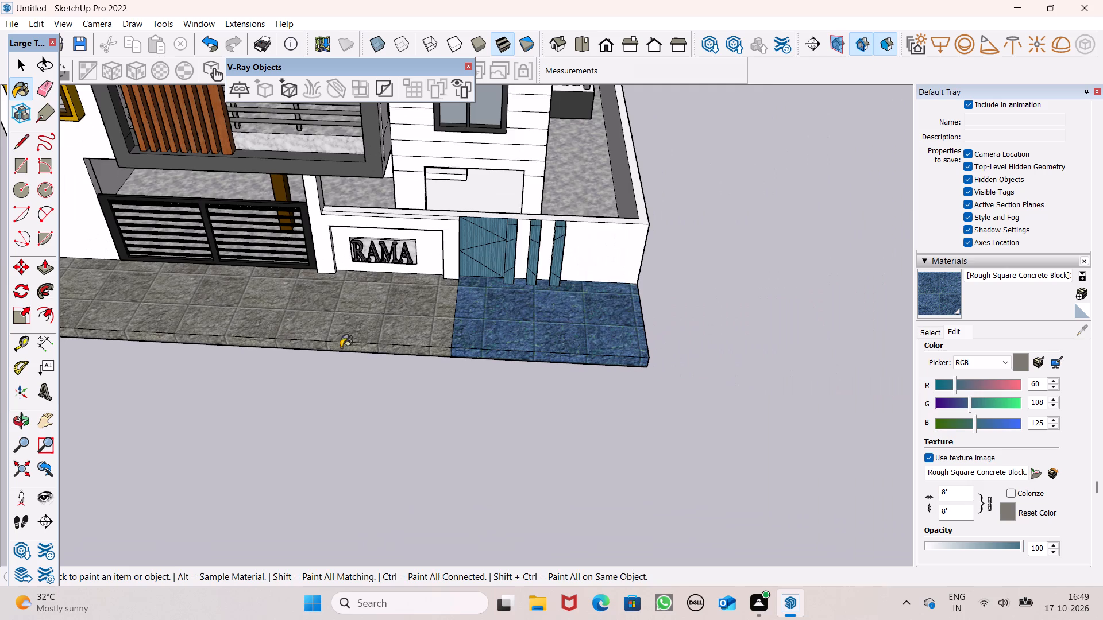
middle_click_drag(412, 357, 463, 223)
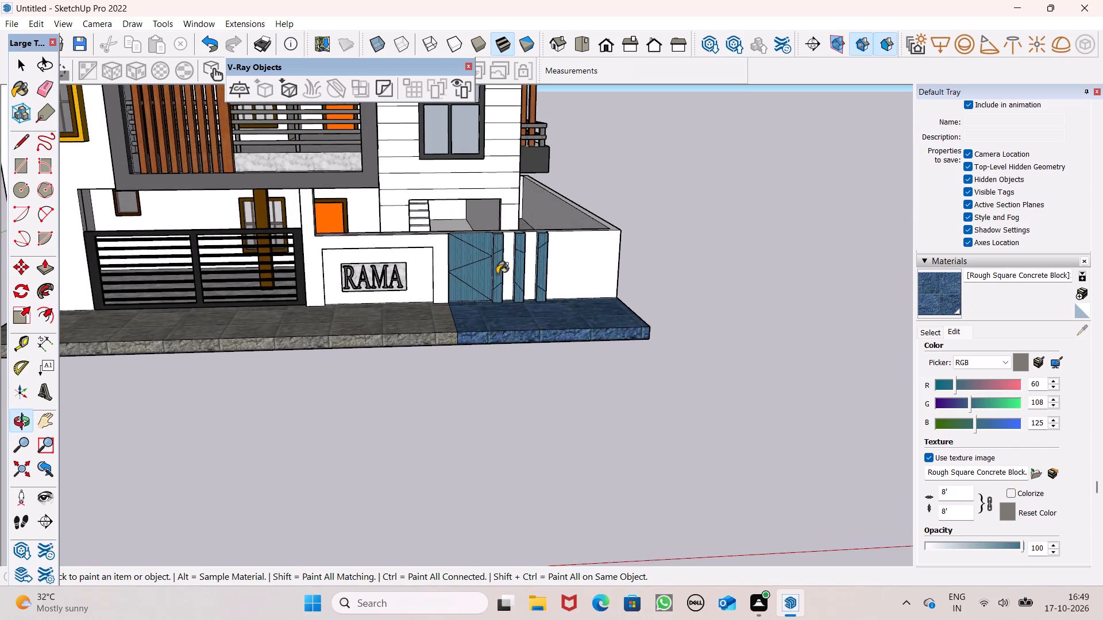
scroll(510, 313, "down", 1)
type("C")
key("space")
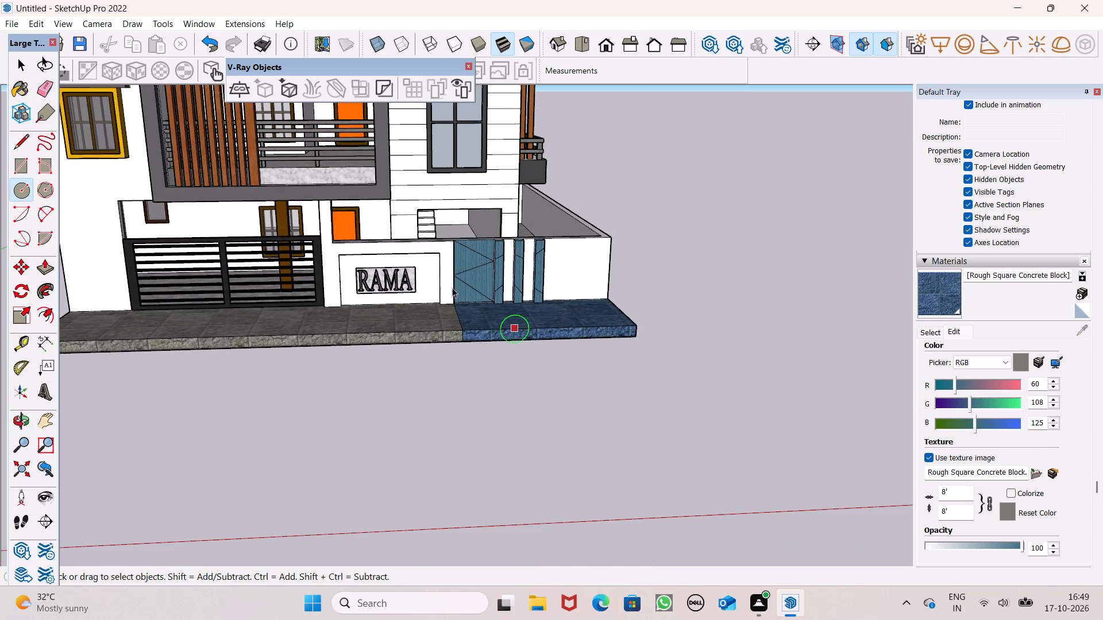
middle_click_drag(457, 282, 177, 348)
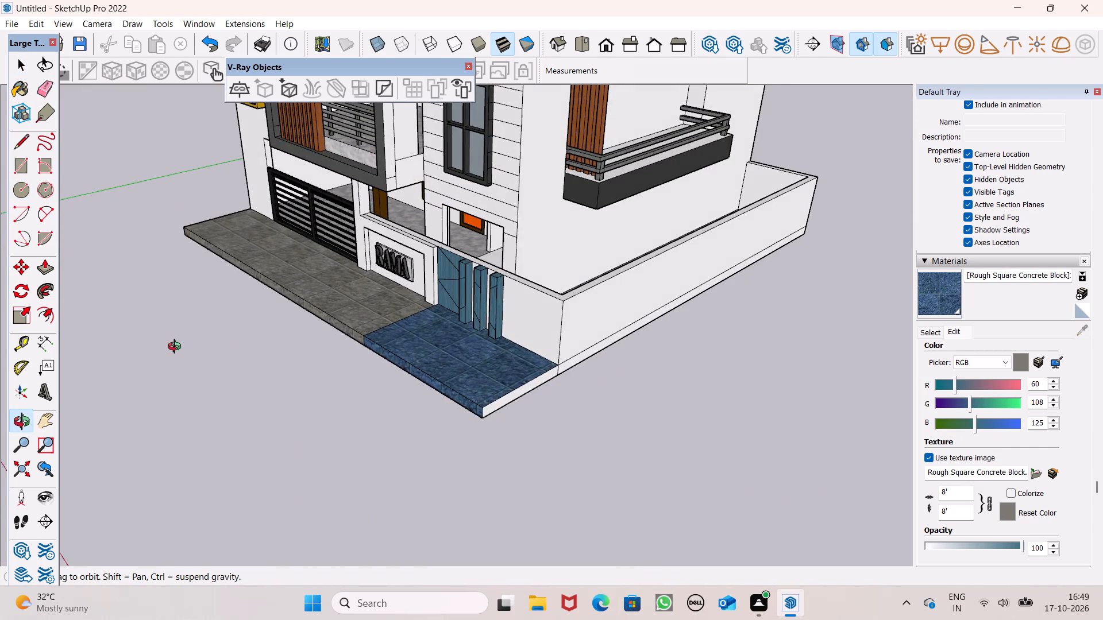
middle_click_drag(177, 348, 196, 328)
scroll(532, 231, "down", 4)
middle_click_drag(525, 232, 625, 201)
scroll(625, 201, "down", 3)
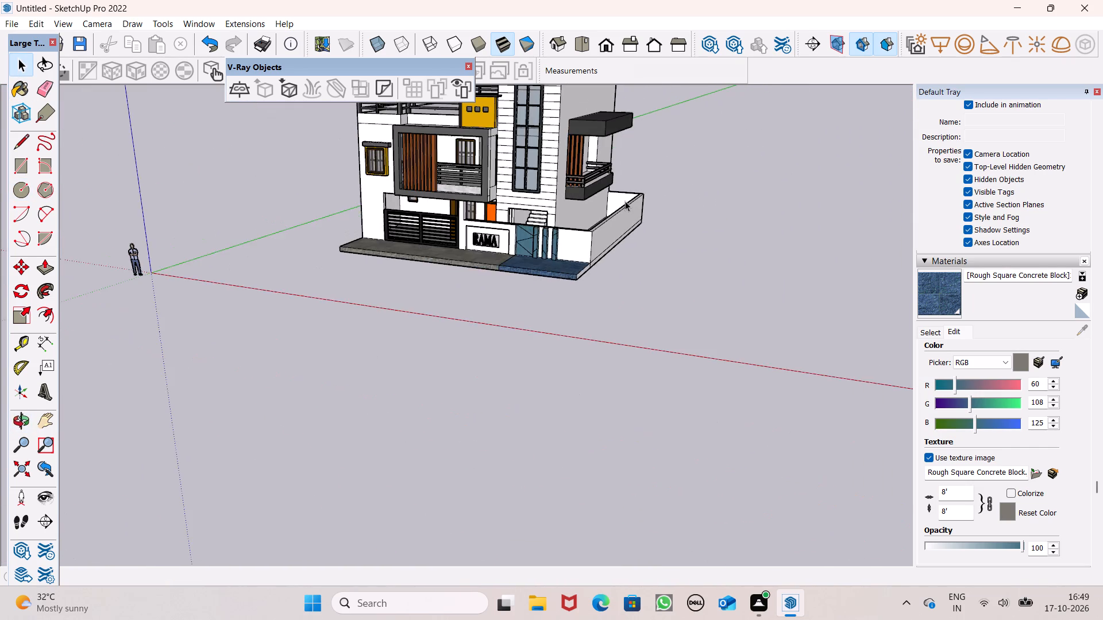
middle_click_drag(633, 200, 727, 173)
scroll(727, 173, "up", 1)
scroll(672, 195, "down", 4)
scroll(635, 253, "down", 4)
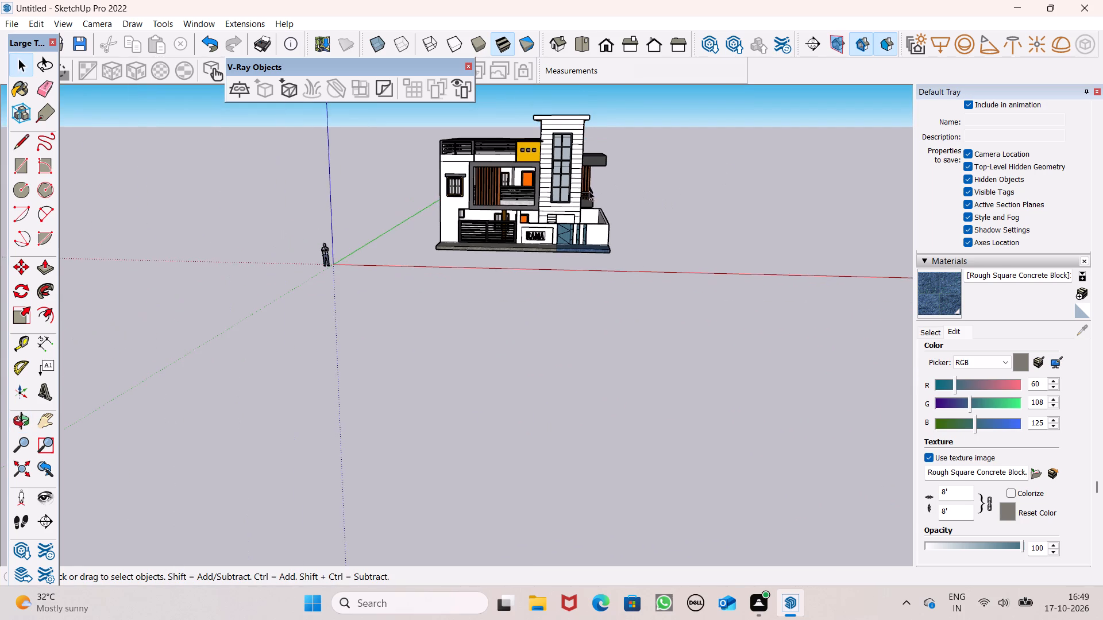
scroll(583, 140, "up", 7)
middle_click_drag(579, 153, 628, 129)
scroll(452, 164, "up", 1)
scroll(454, 168, "down", 2)
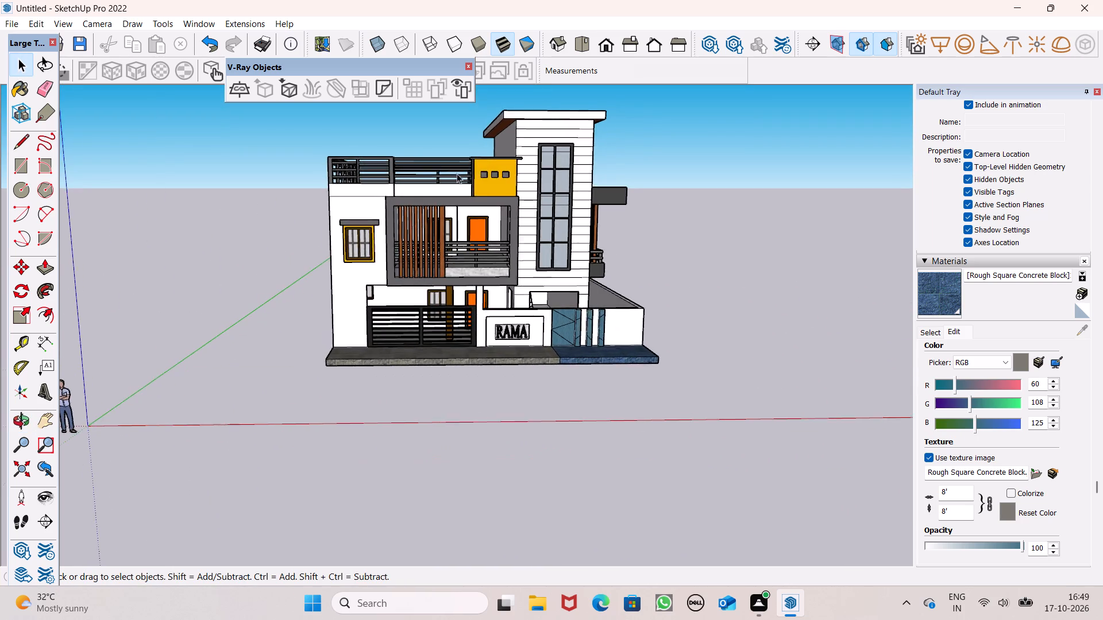
Paint the flat roof terrace floor behind the parapet railing with the Blacktop Old 01 material from the Asphalt and Concrete collection.
scroll(457, 173, "down", 2)
middle_click_drag(468, 221, 543, 423)
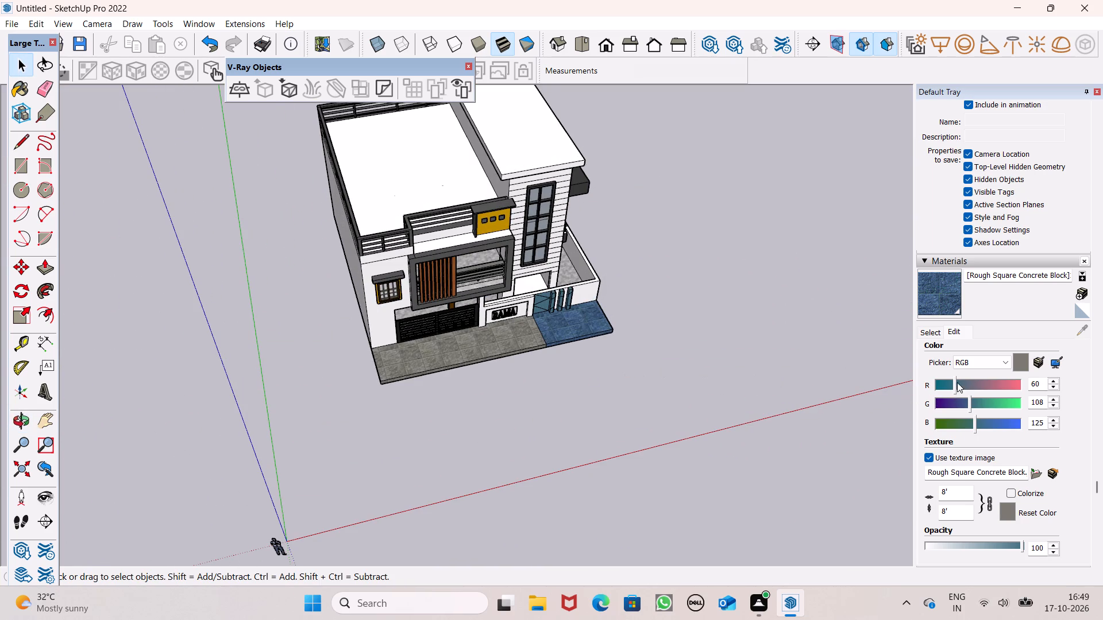
left_click_drag(921, 334, 928, 334)
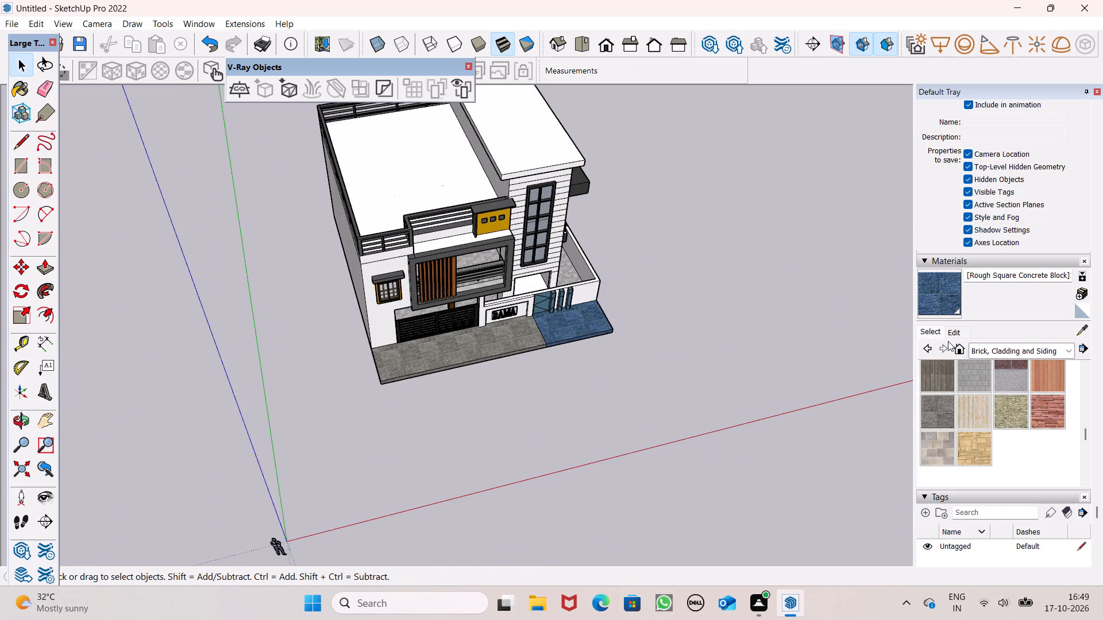
left_click(980, 352)
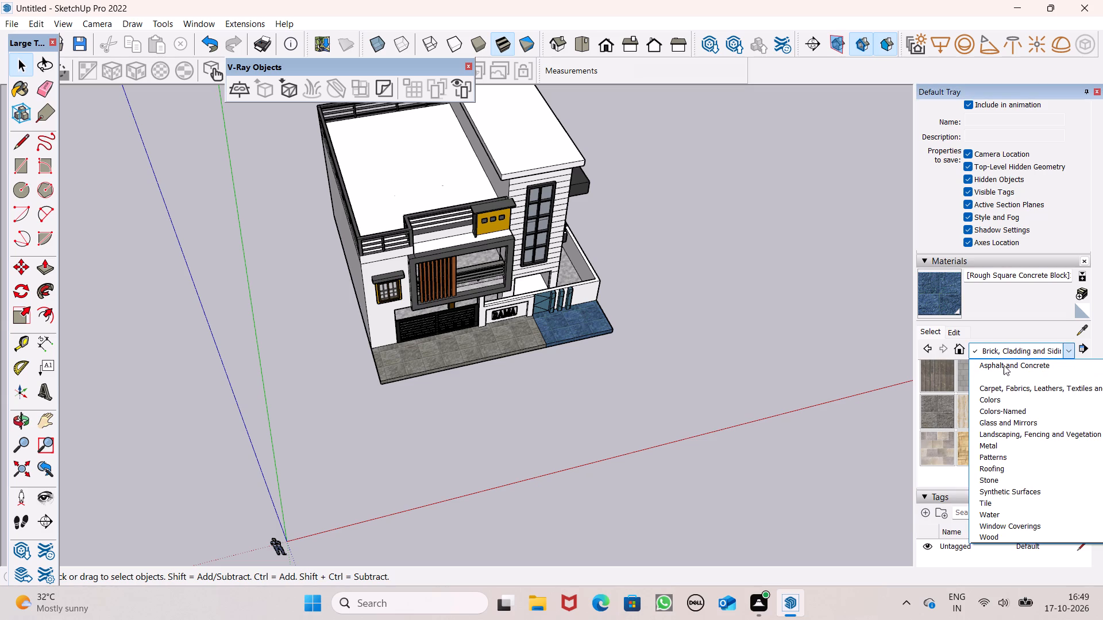
left_click(1005, 364)
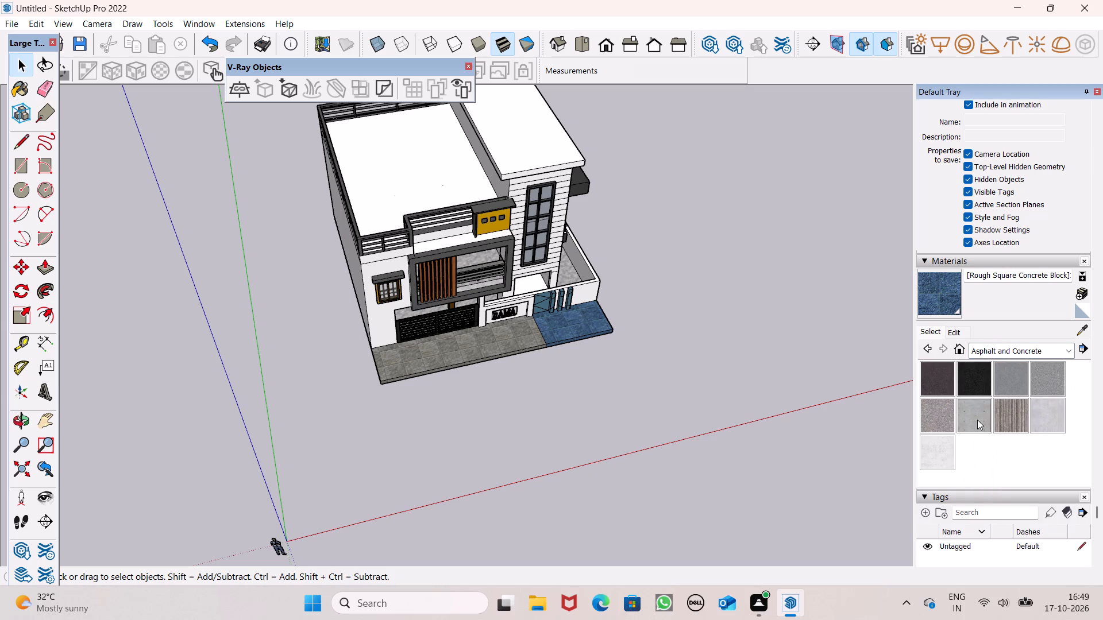
left_click(1008, 383)
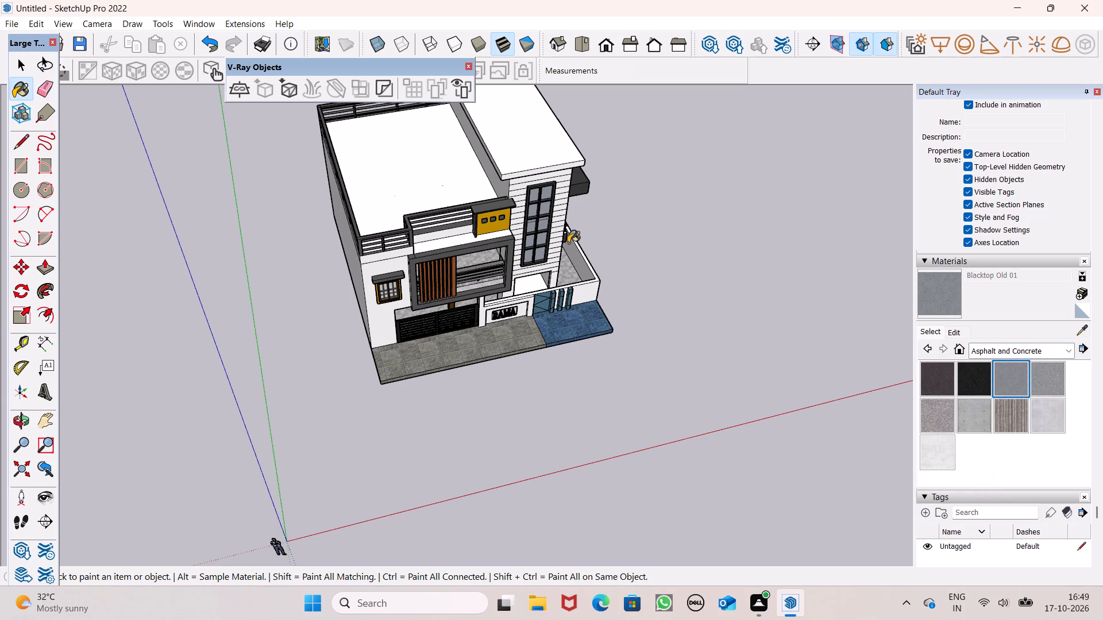
left_click(417, 183)
scroll(430, 259, "down", 1)
middle_click_drag(475, 309, 486, 299)
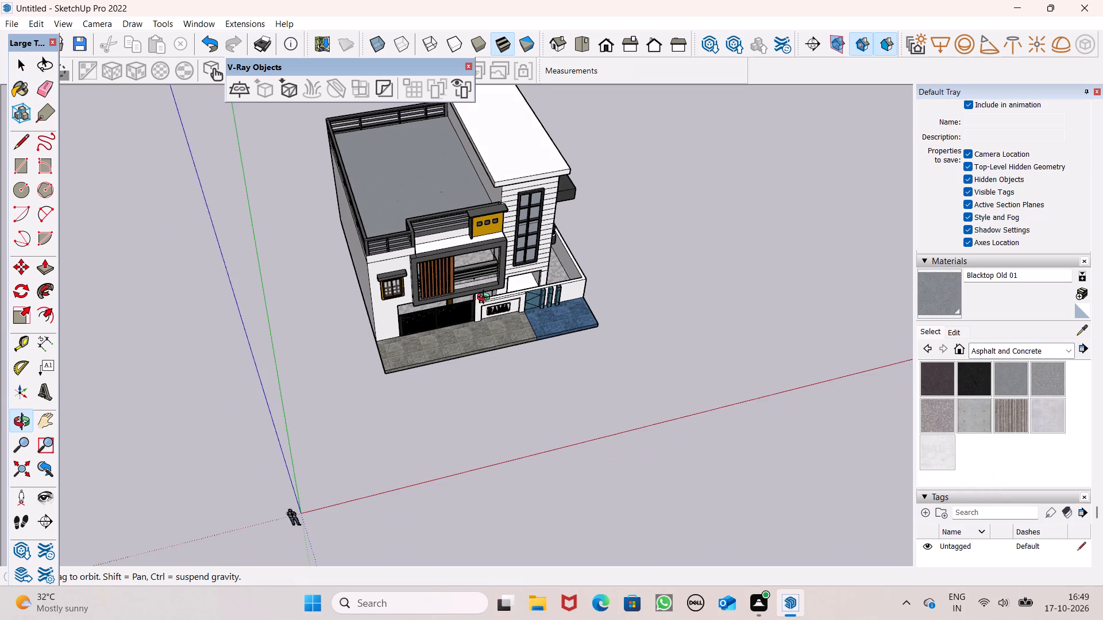
middle_click_drag(486, 299, 491, 234)
key("space")
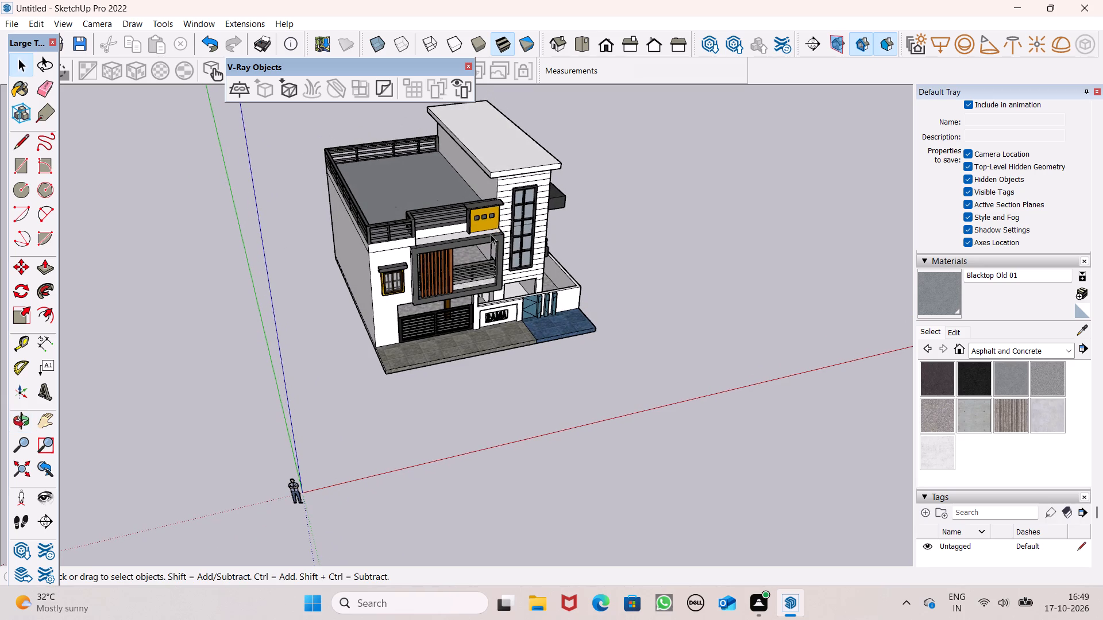
Examine the house exterior from both sides and the front, including the facade, nameplate, boundary wall and paved slab.
middle_click_drag(528, 269, 684, 165)
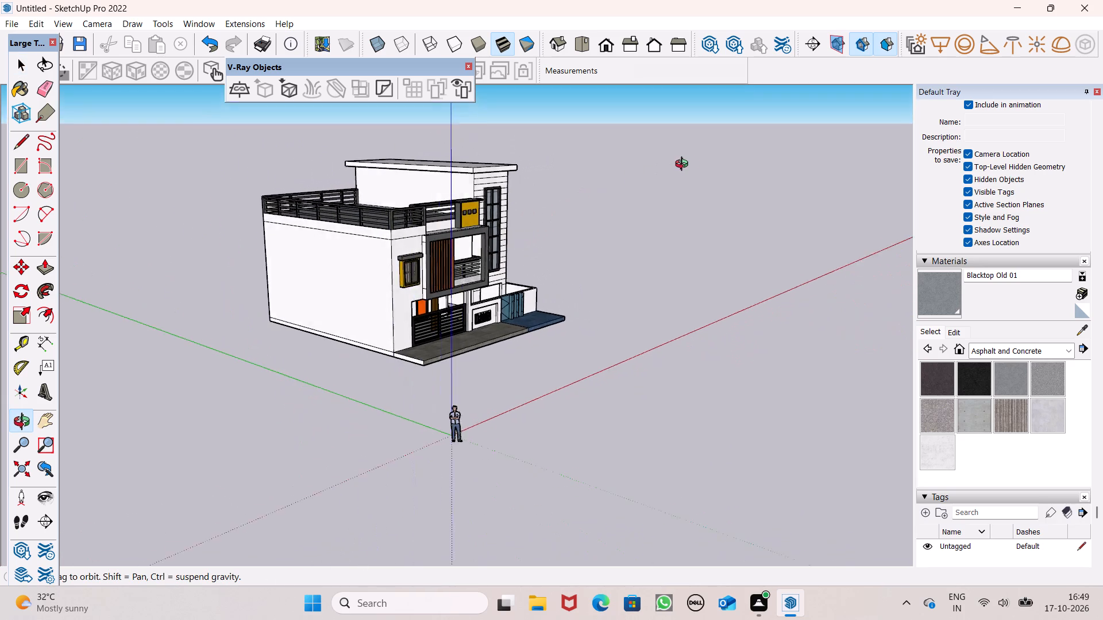
middle_click_drag(684, 165, 99, 171)
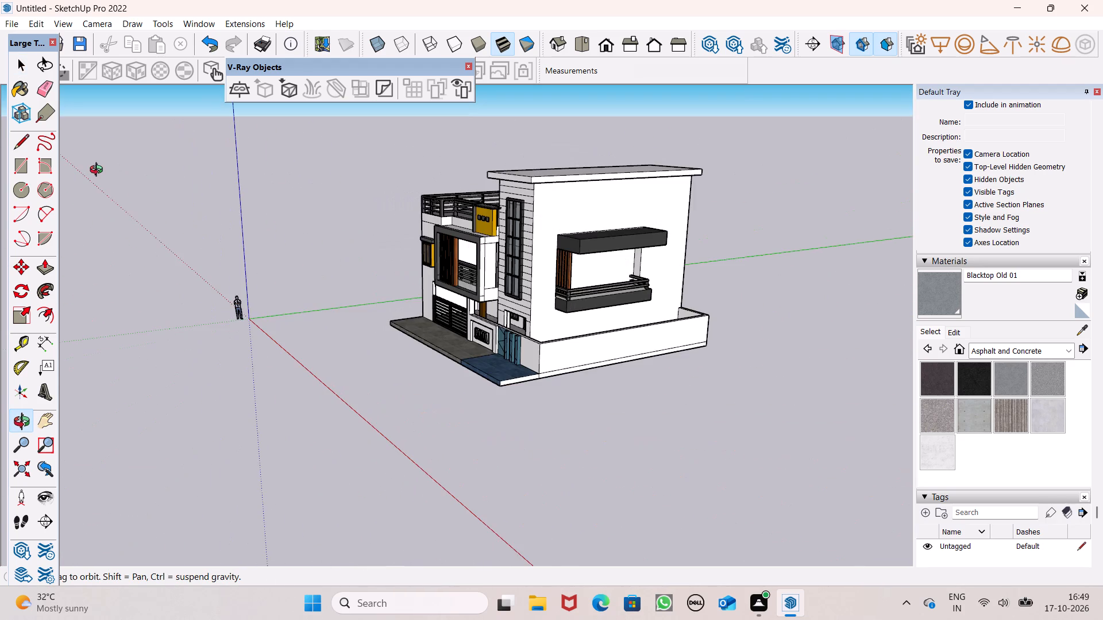
middle_click_drag(99, 171, 303, 149)
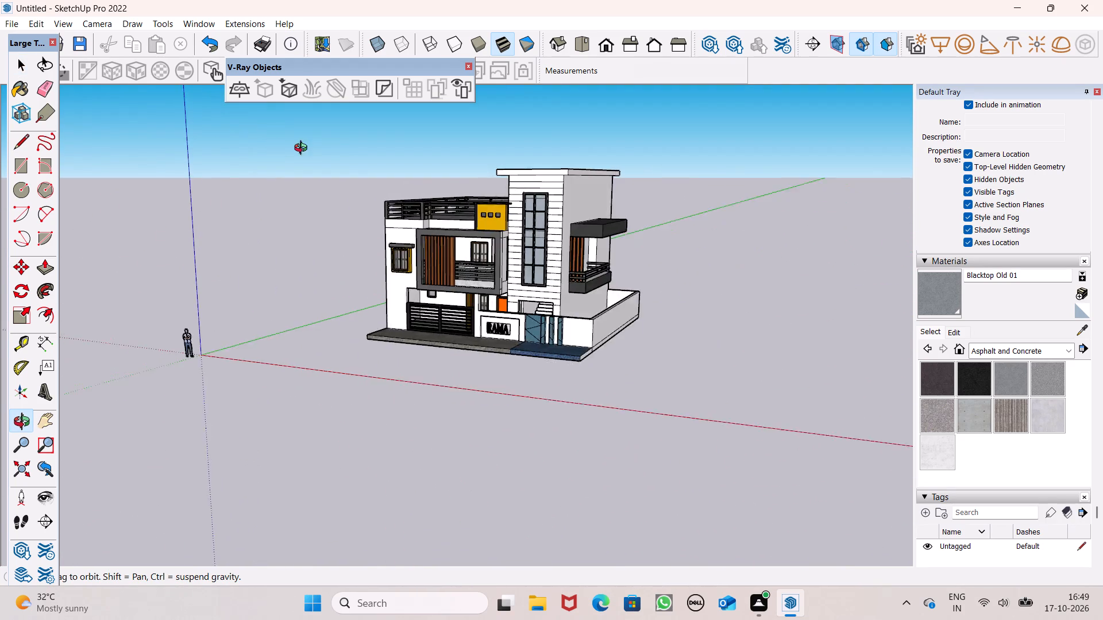
middle_click_drag(303, 149, 367, 127)
scroll(406, 180, "up", 7)
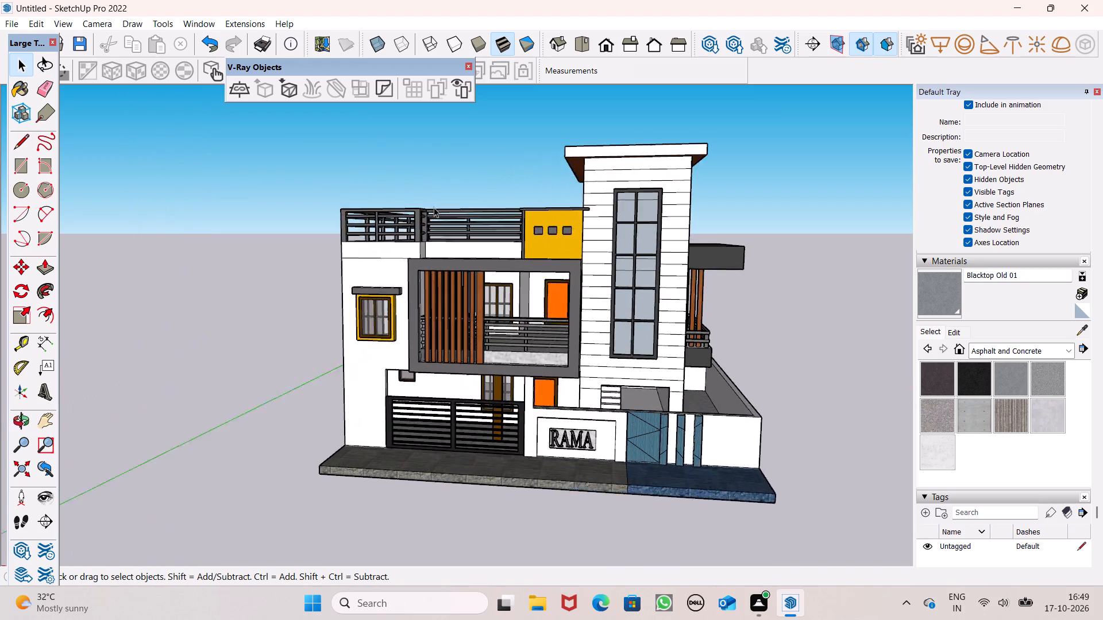
scroll(434, 207, "up", 1)
middle_click_drag(413, 285, 495, 270)
scroll(487, 262, "down", 3)
middle_click_drag(542, 346, 586, 343)
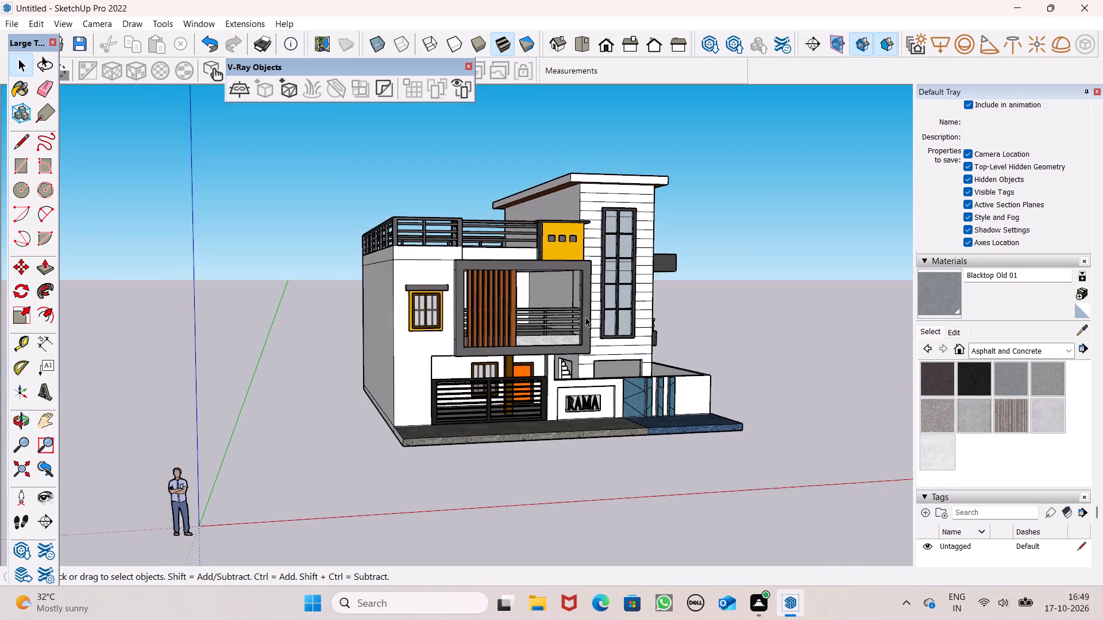
scroll(599, 319, "up", 4)
scroll(601, 316, "down", 2)
middle_click_drag(596, 358, 628, 387)
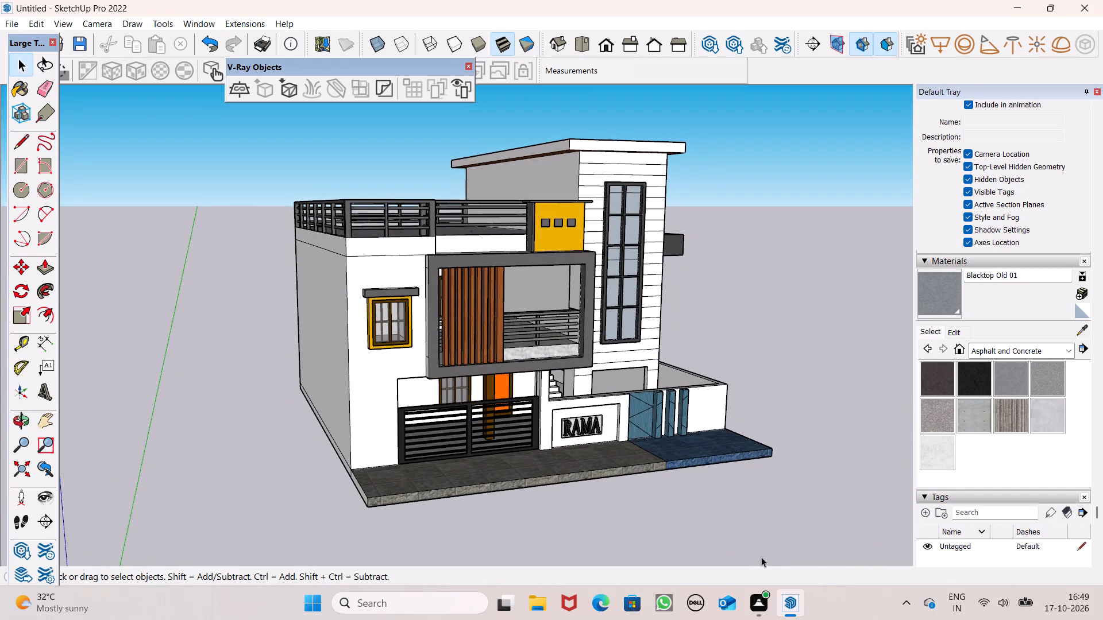
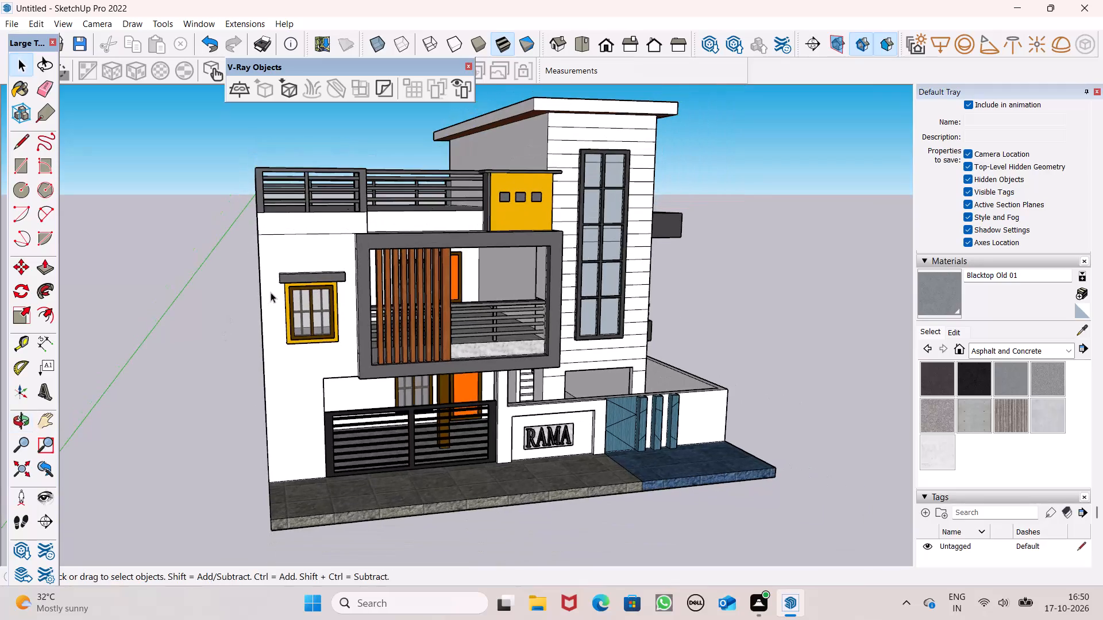
Save the model in the Documents folder as a SketchUp model named 2FLOOR HOUSE ELEVATION.
middle_click_drag(368, 330, 357, 351)
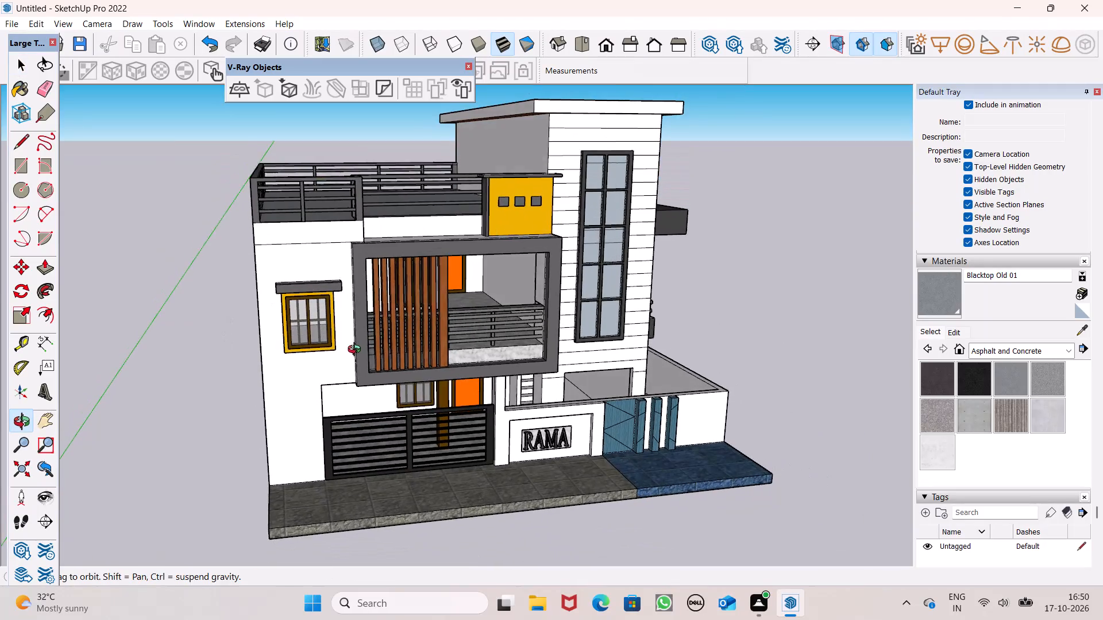
middle_click_drag(357, 351, 353, 345)
scroll(333, 297, "down", 2)
middle_click_drag(439, 307, 407, 312)
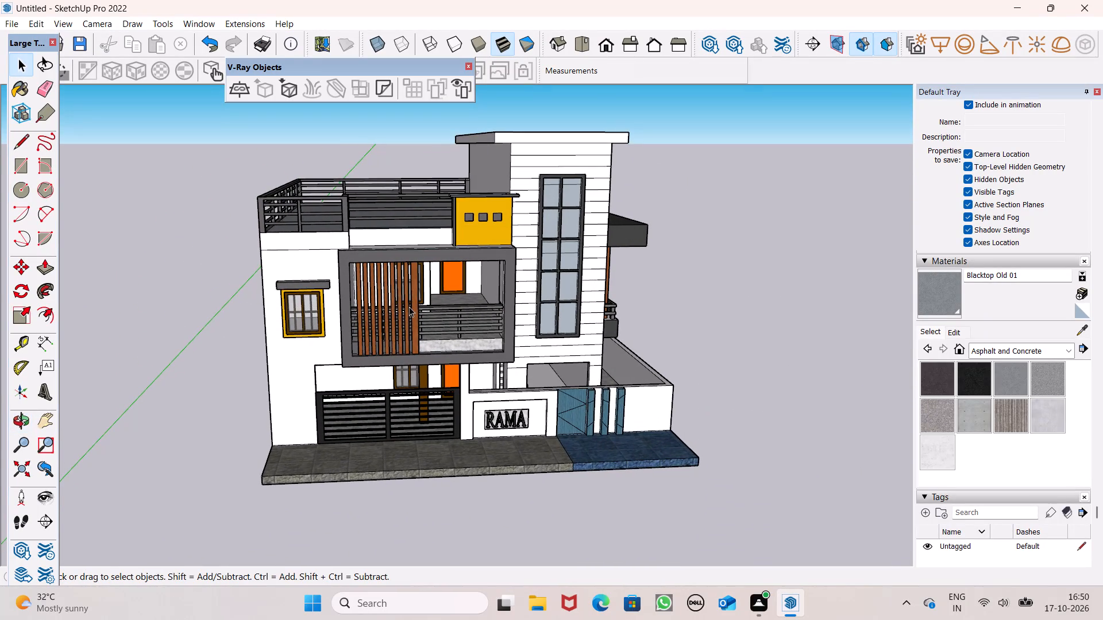
key("ctrl+s")
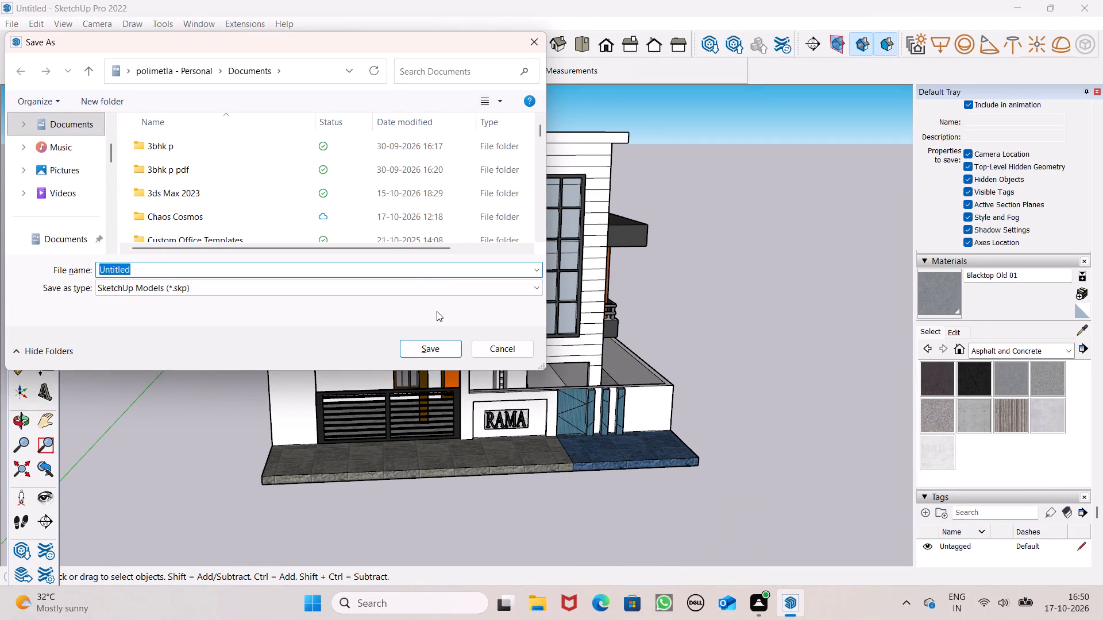
key("BackSpace")
type("2FLOOR HOUSE ELEVATIO")
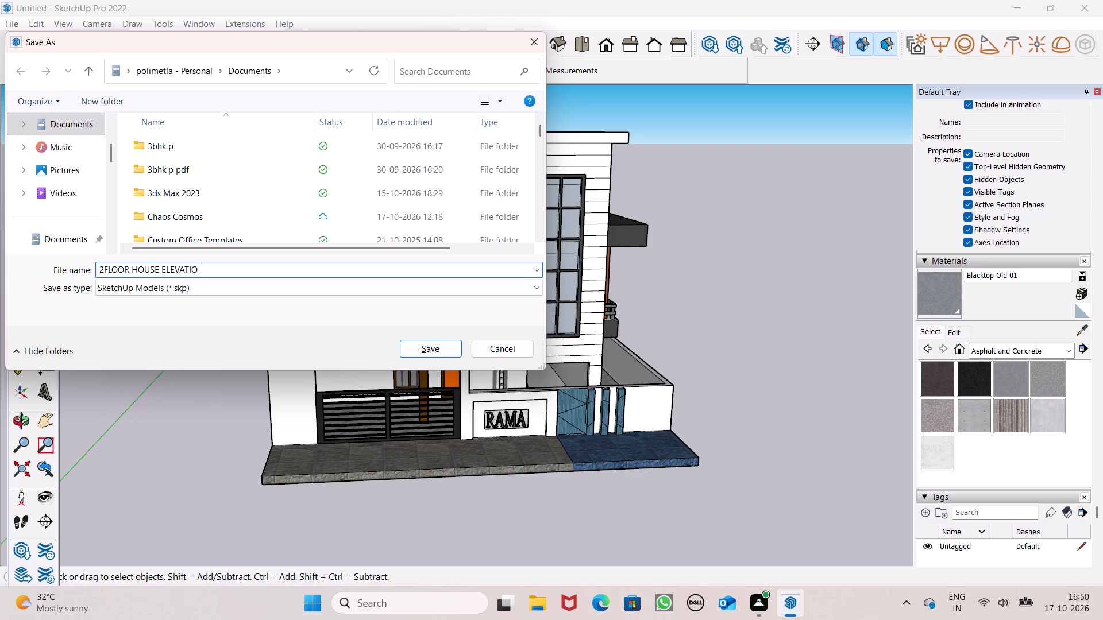
key("n")
key("Return")
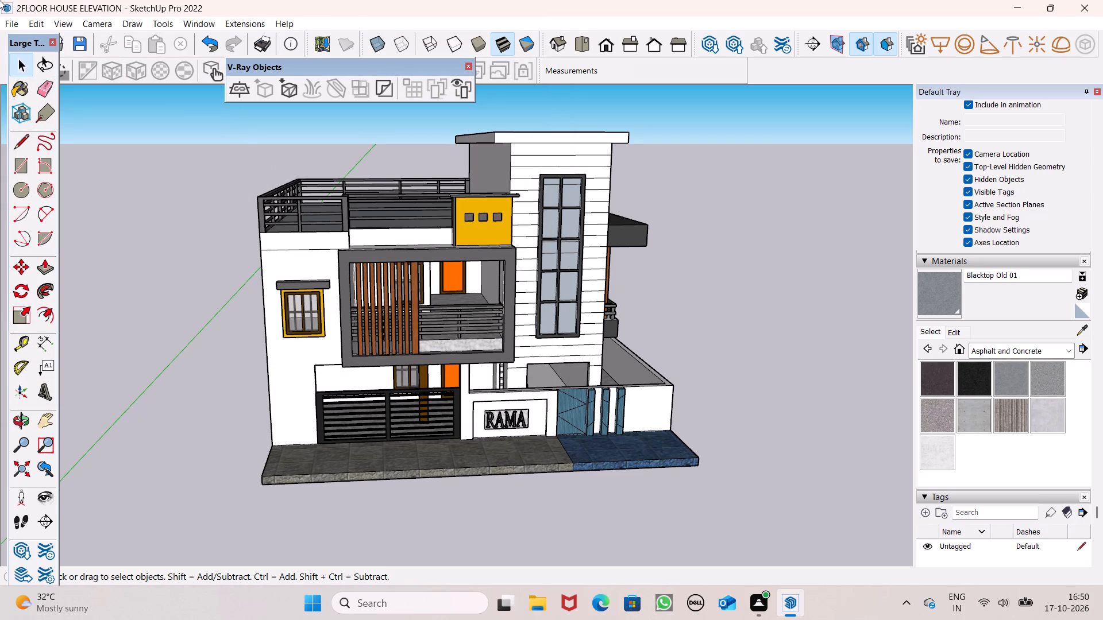
Export the current house view as a 2D JPEG image named 2FLOOR HOUSE ELEVATION in the Documents folder.
left_click(24, 33)
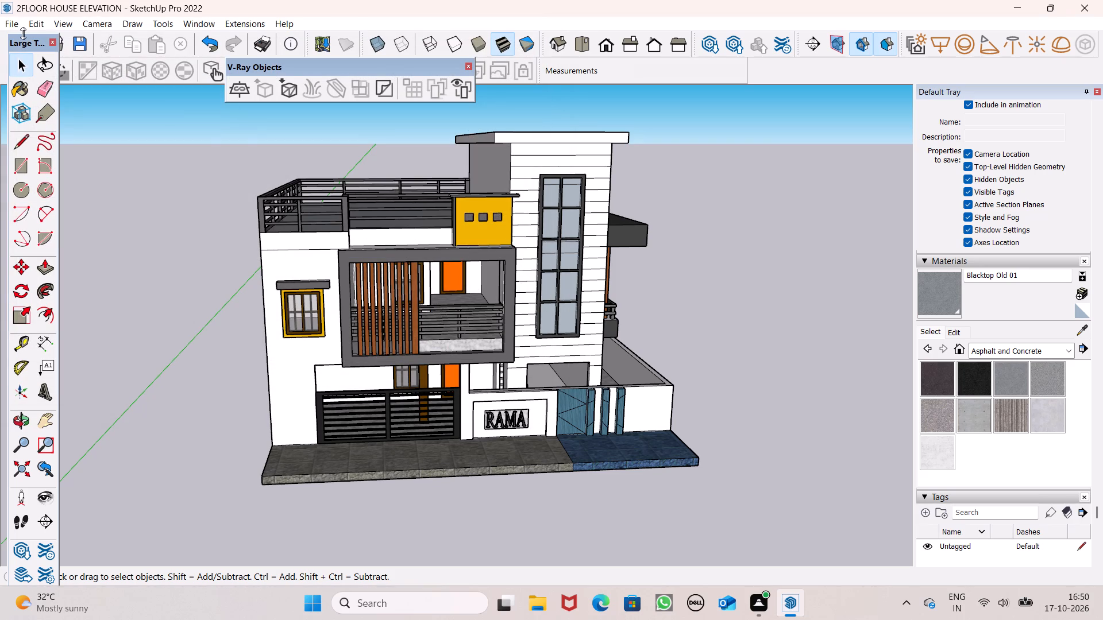
left_click(20, 29)
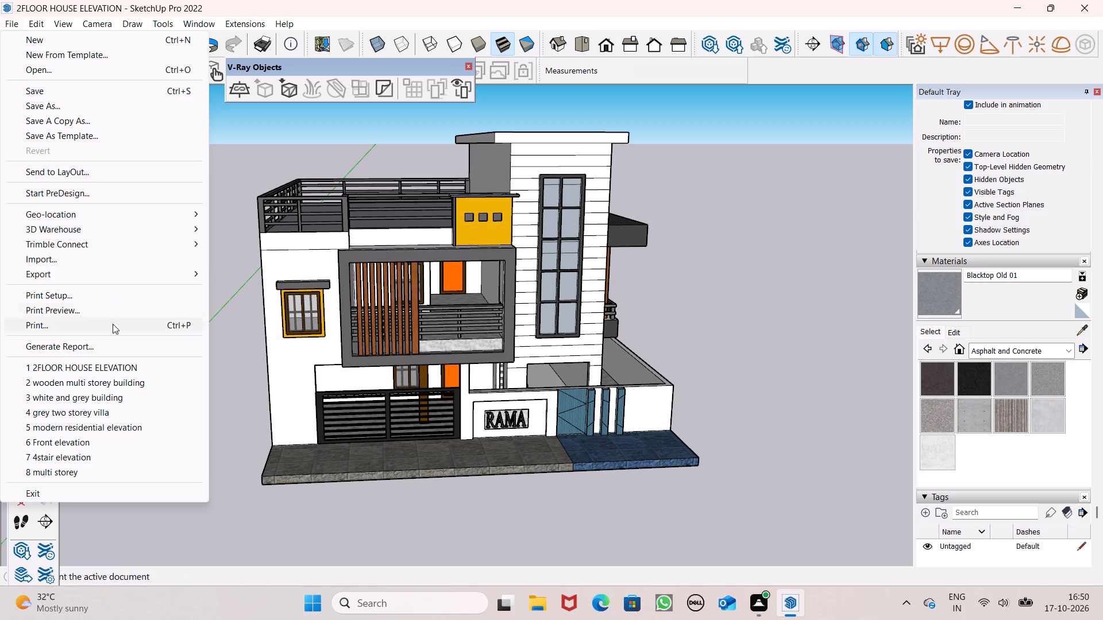
left_click(103, 274)
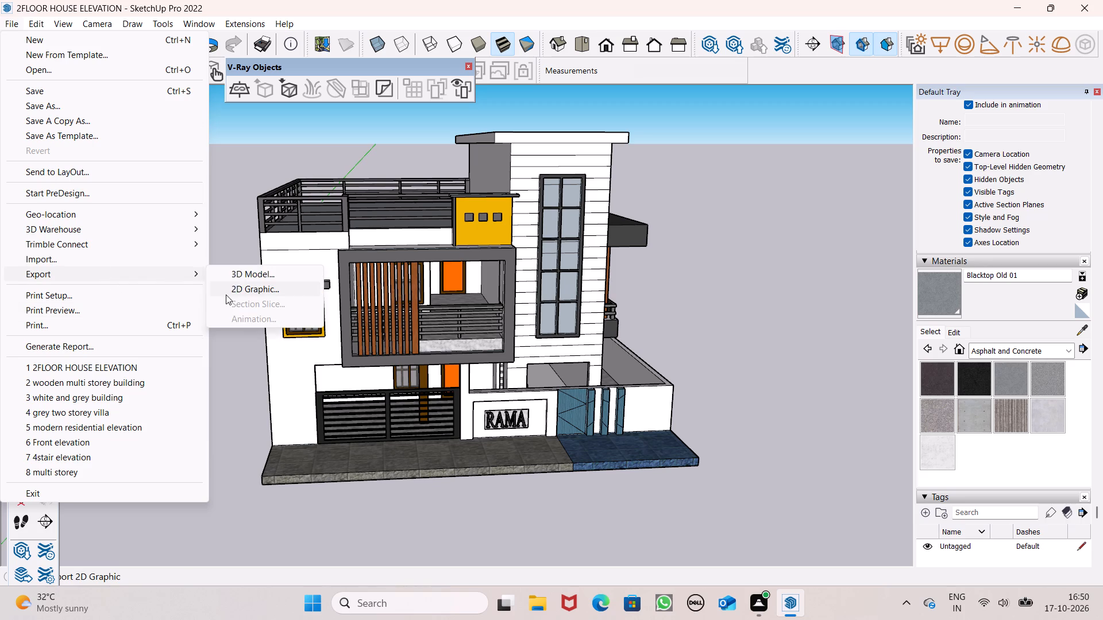
left_click(226, 294)
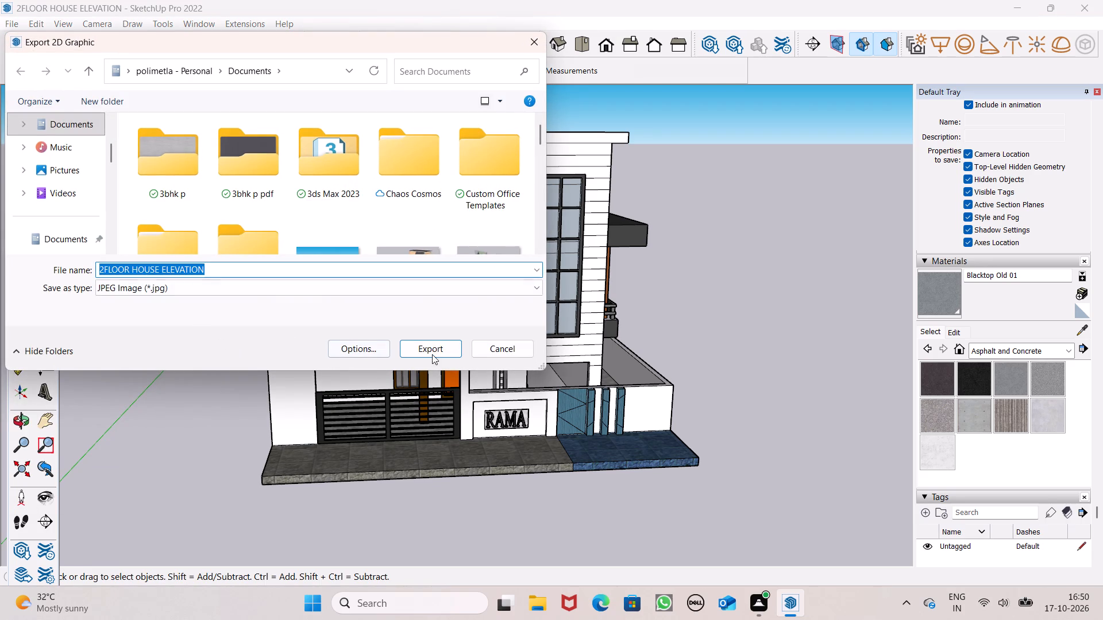
left_click(444, 352)
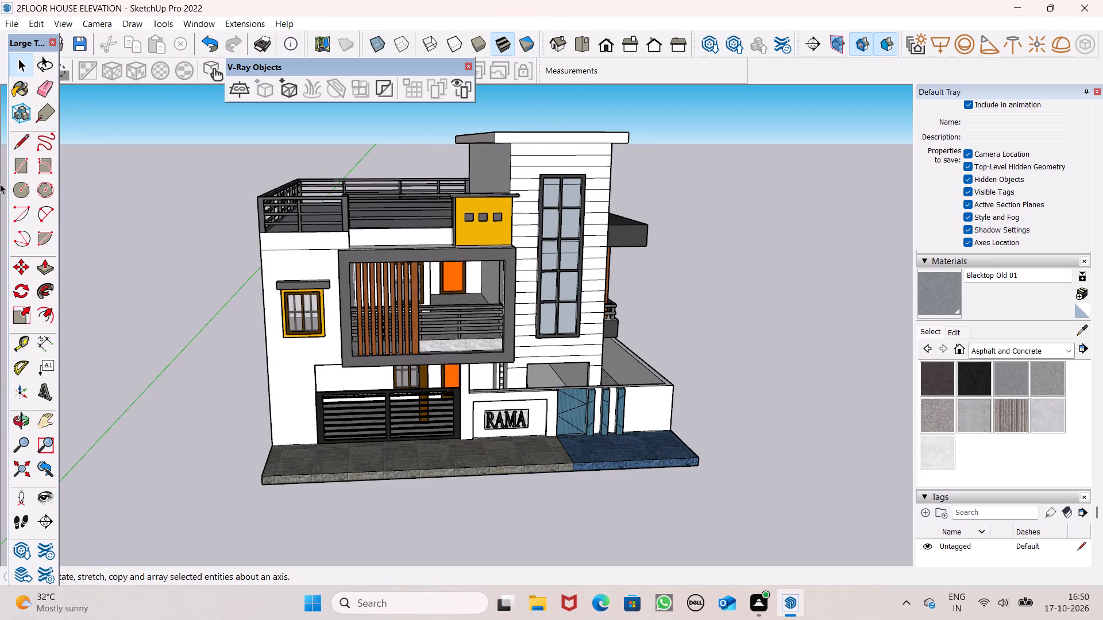
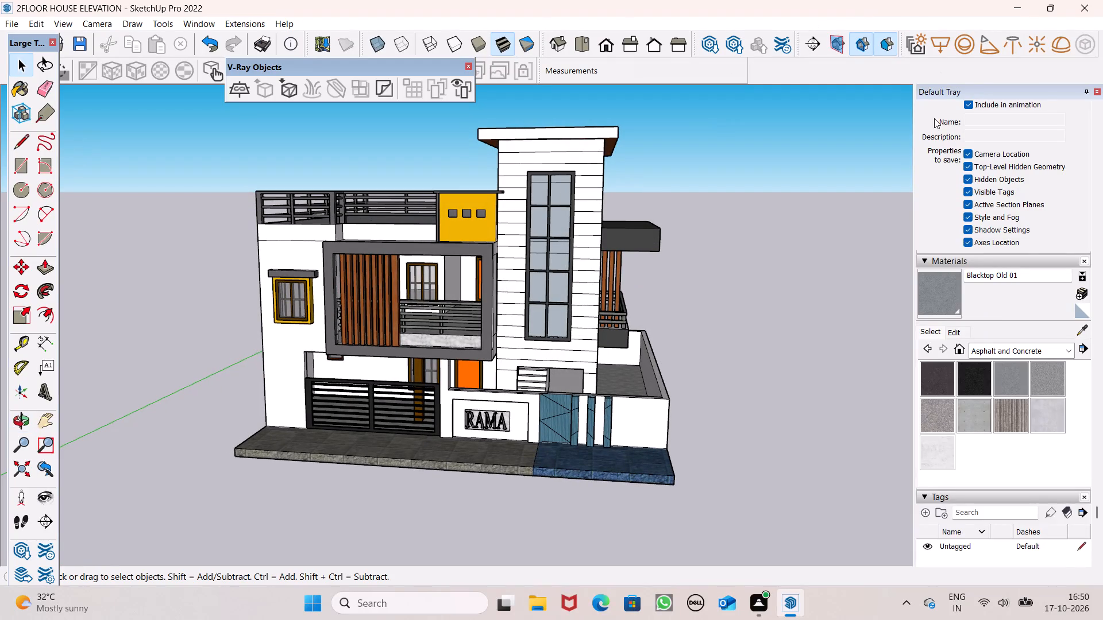
Search the 3D Warehouse components for PLANTS and open the plants collection with the leafy plant thumbnail.
scroll(967, 275, "up", 13)
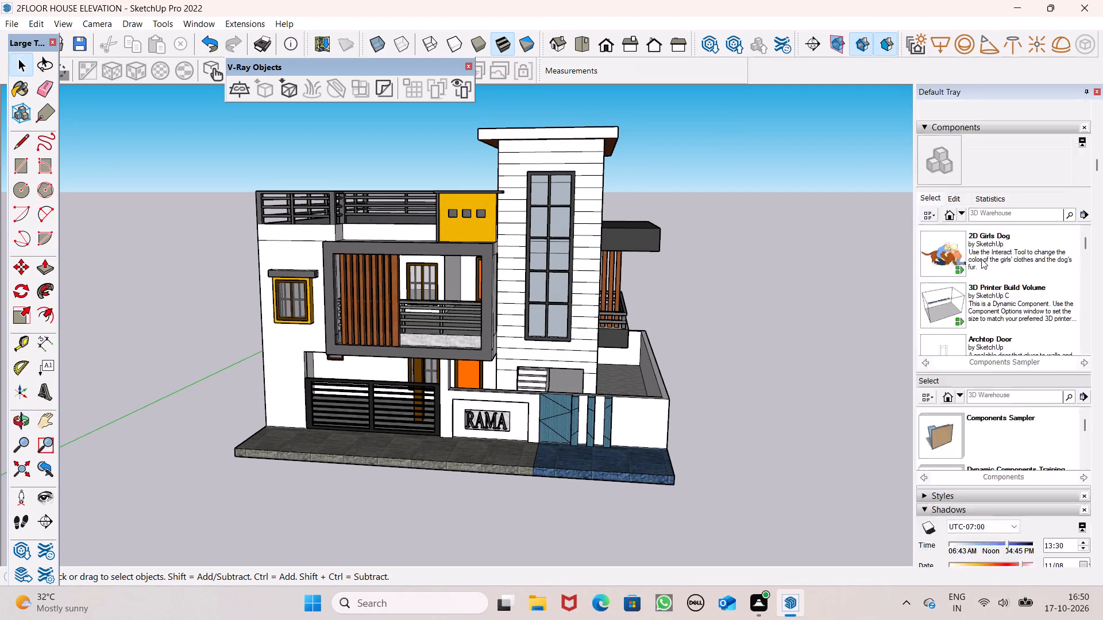
scroll(981, 259, "up", 3)
left_click(985, 336)
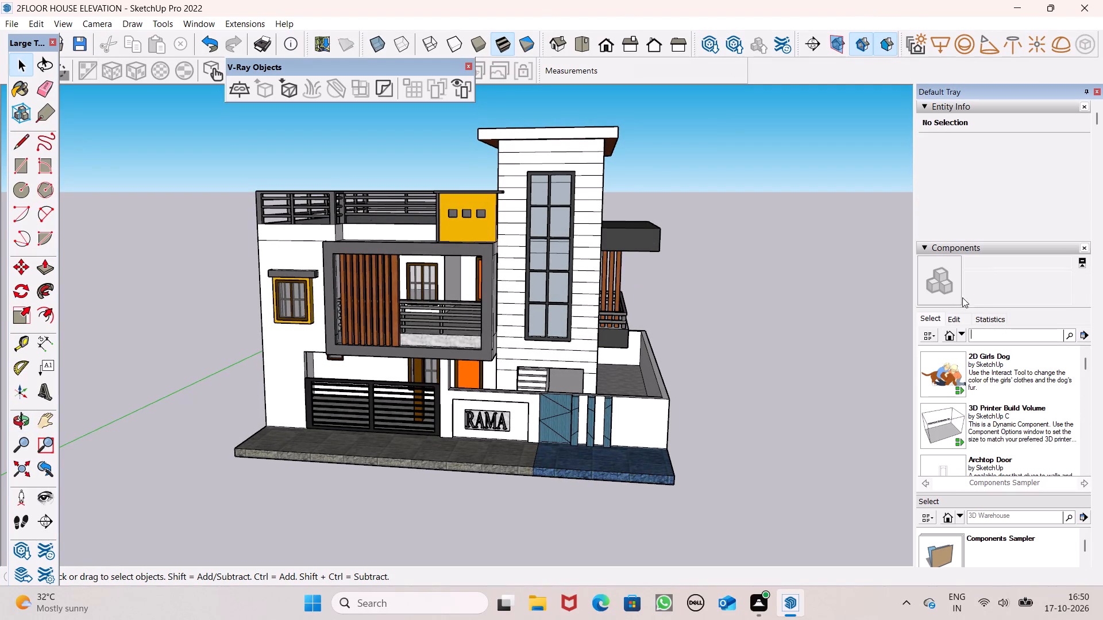
type("PLANTS")
key("Return")
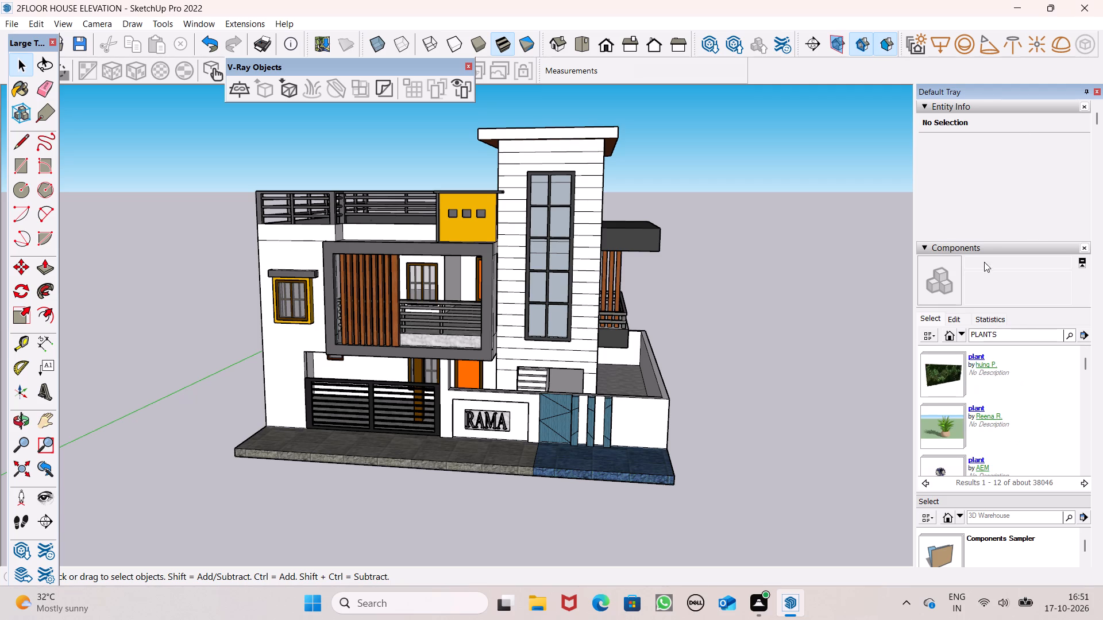
scroll(980, 447, "down", 2)
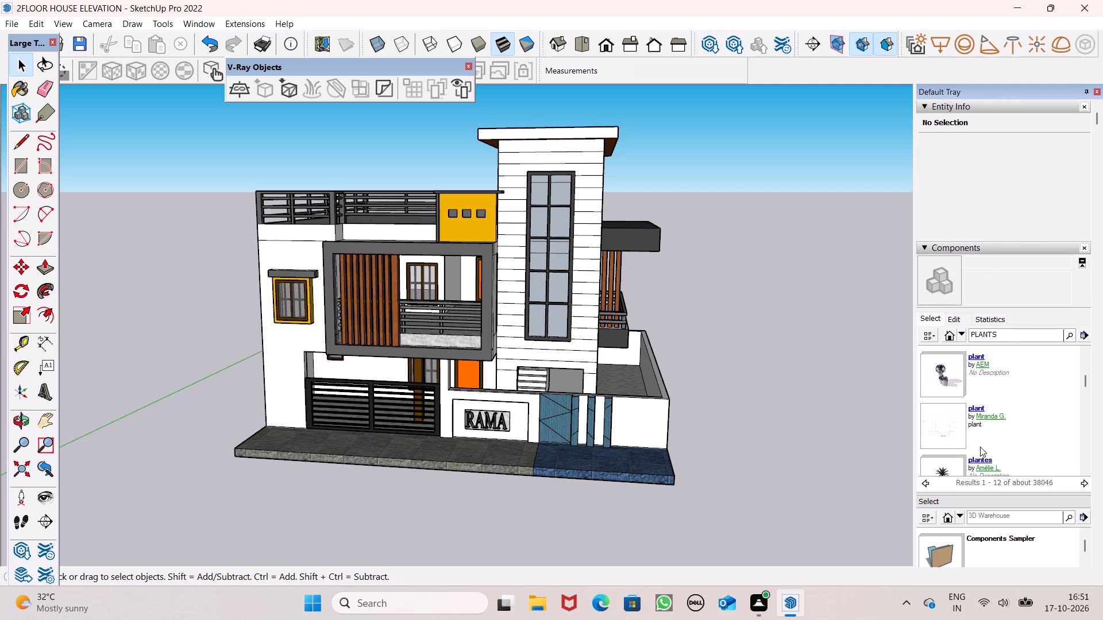
scroll(980, 447, "down", 2)
scroll(936, 378, "down", 2)
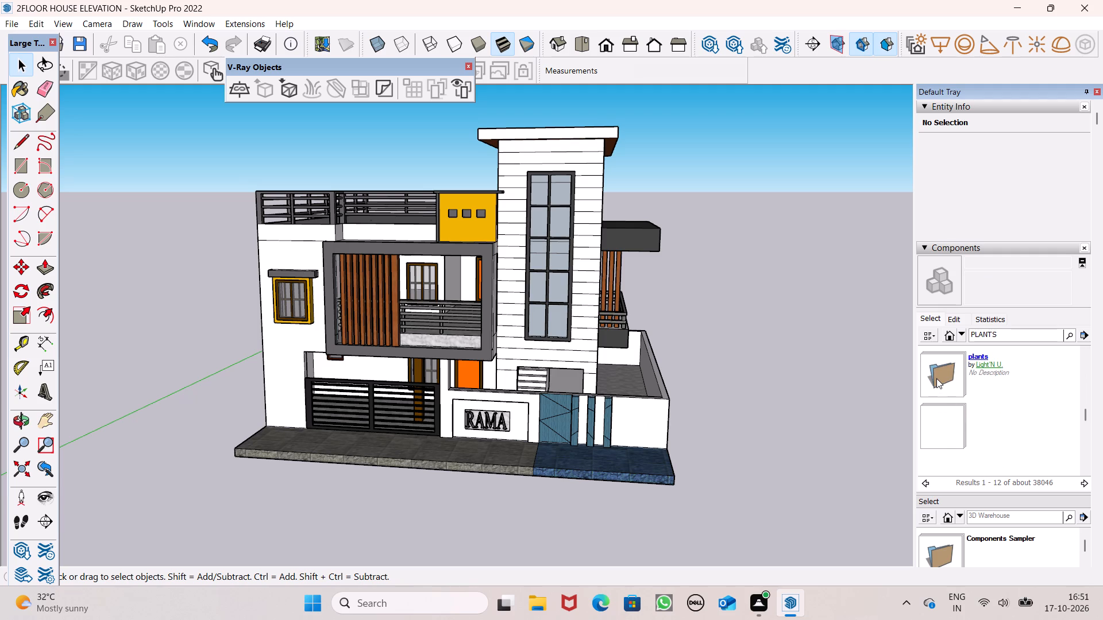
scroll(938, 396, "down", 2)
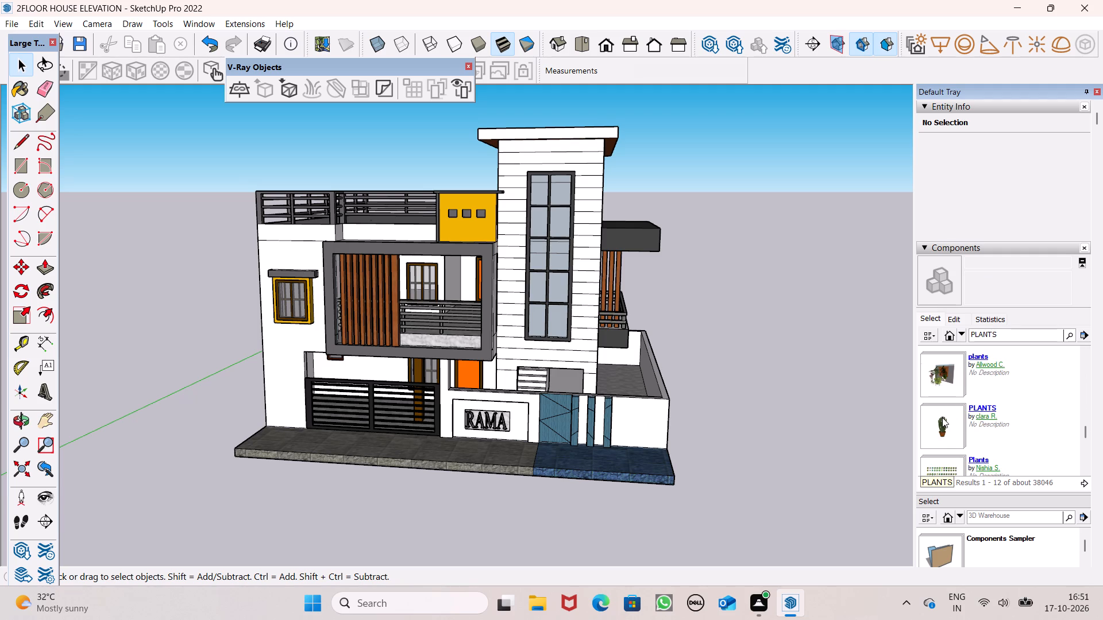
scroll(942, 418, "down", 2)
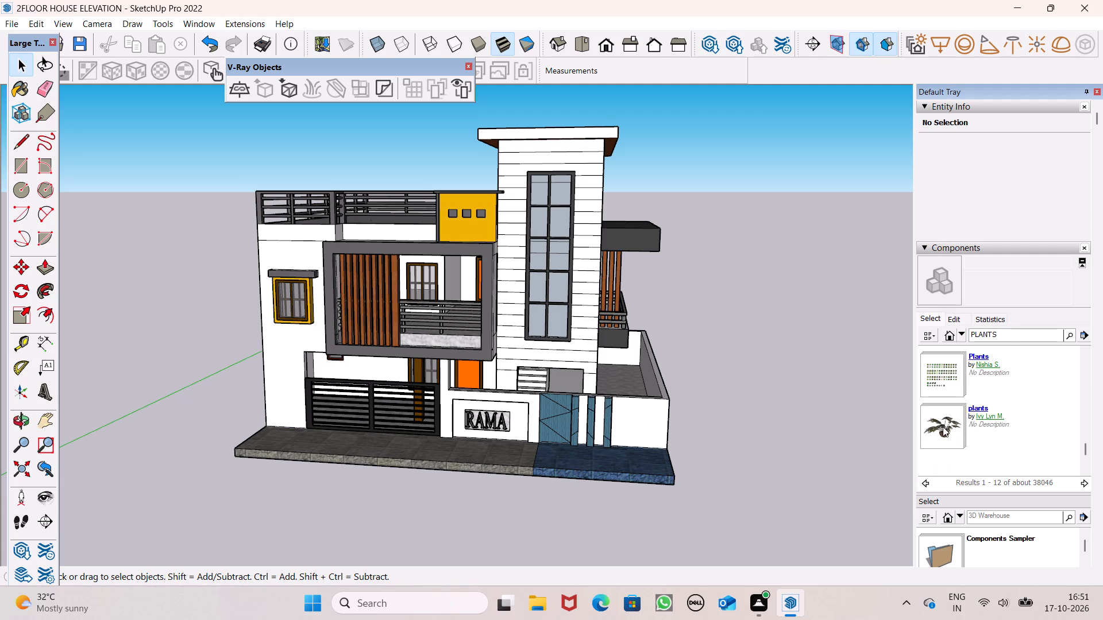
left_click(944, 425)
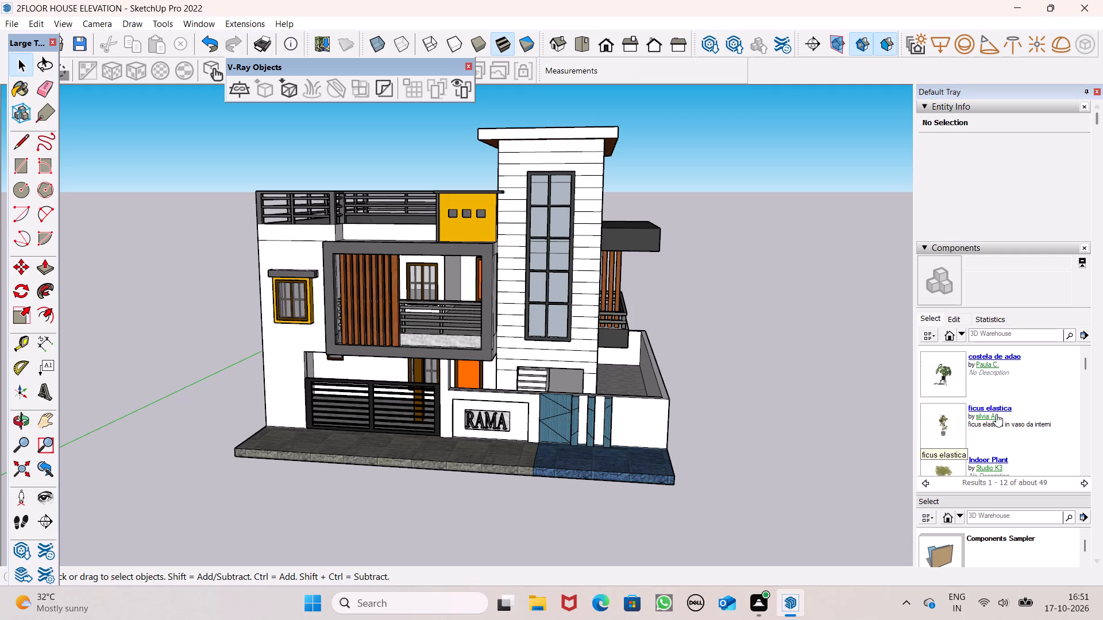
Load the Palmera potted plant component from the plants collection.
scroll(996, 413, "down", 3)
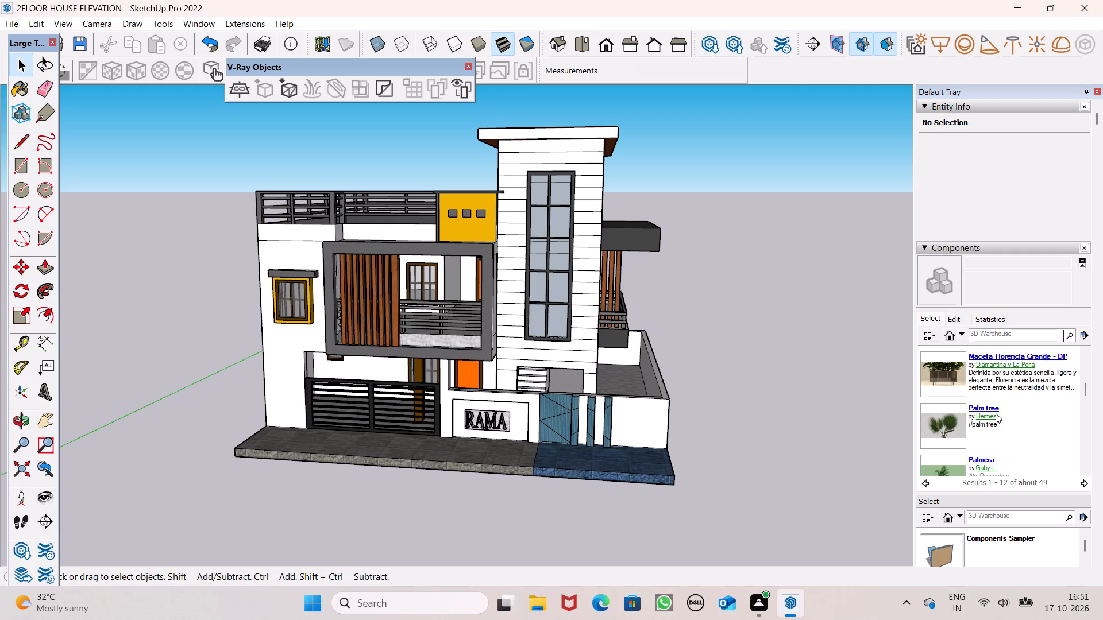
scroll(996, 413, "down", 5)
scroll(954, 433, "down", 2)
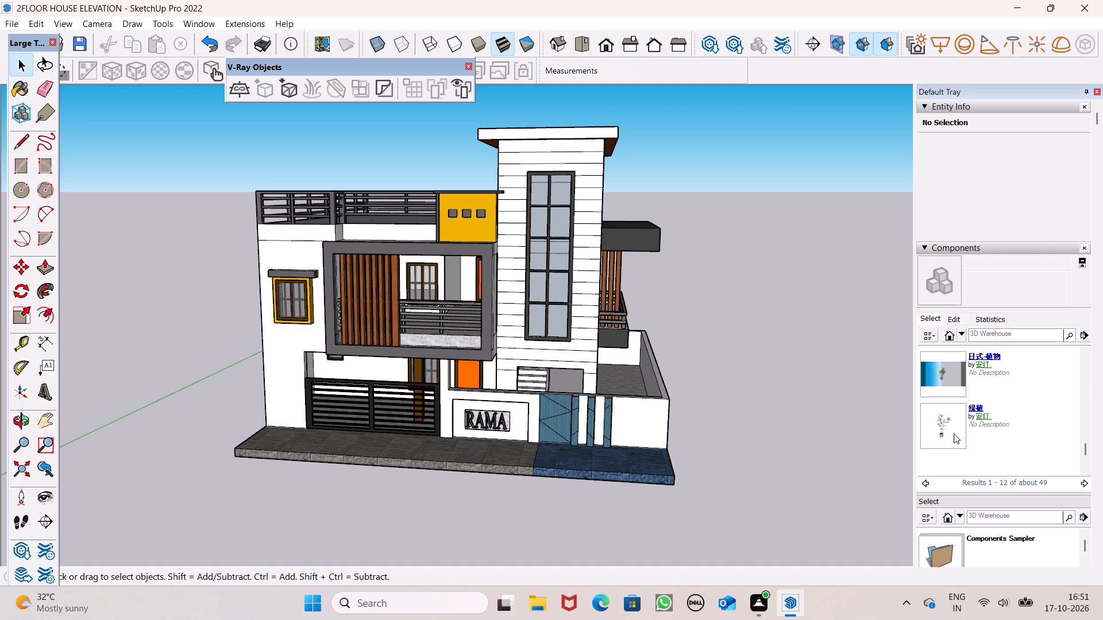
scroll(954, 429, "down", 1)
scroll(954, 429, "up", 3)
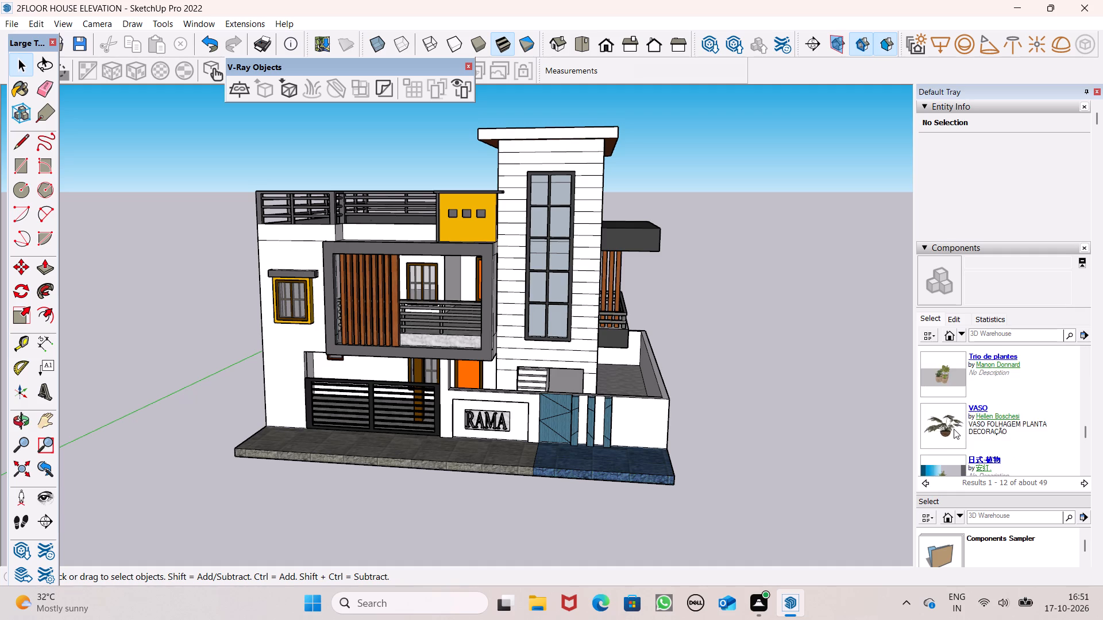
scroll(954, 429, "up", 4)
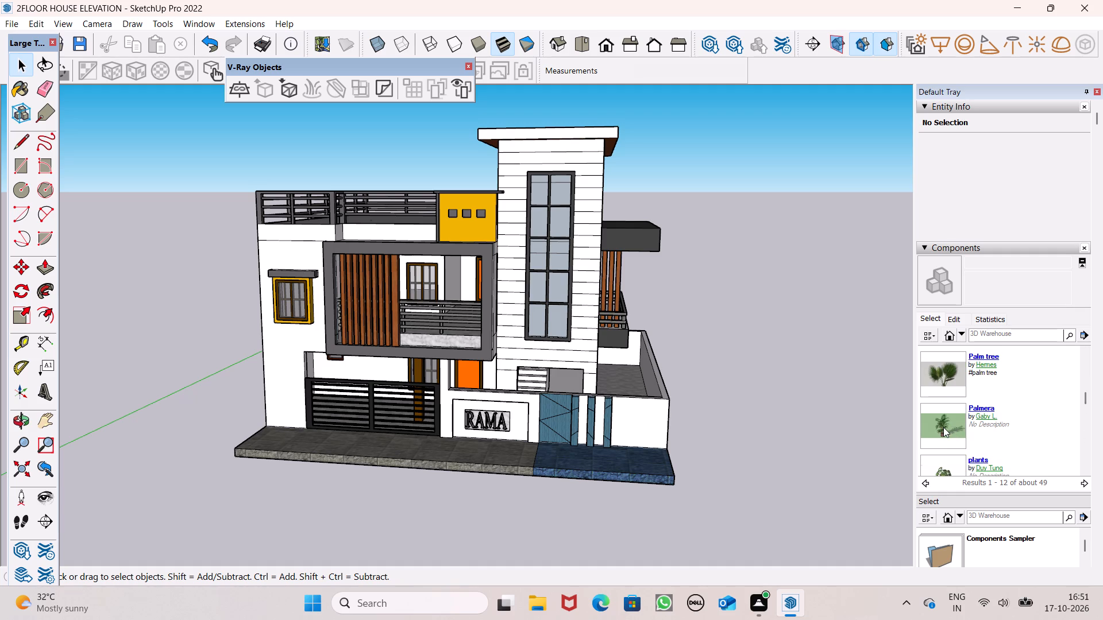
left_click(943, 427)
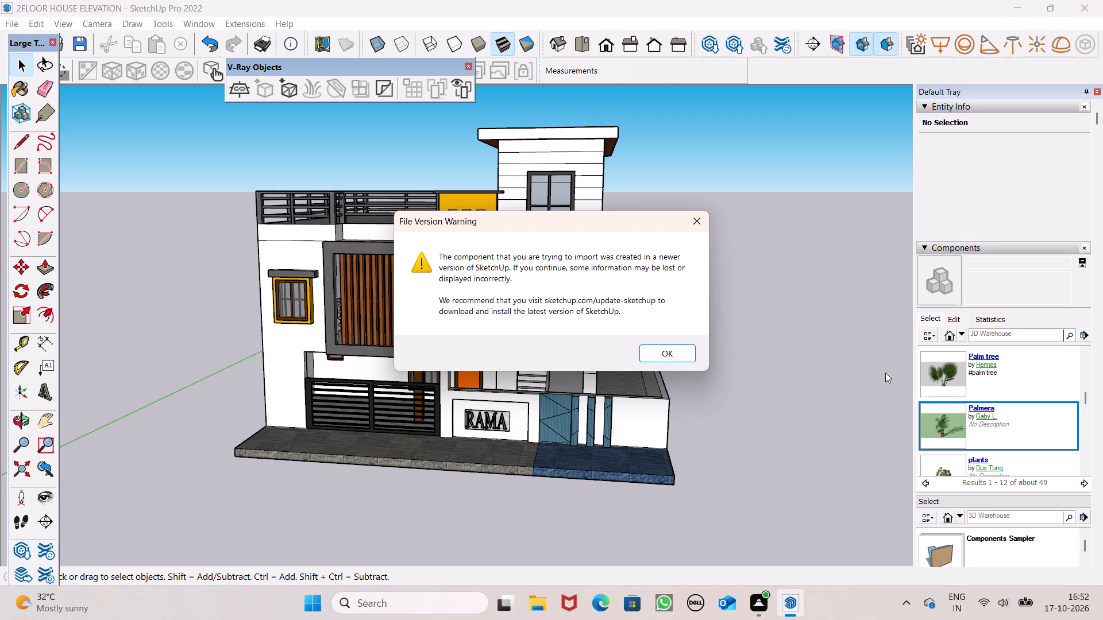
left_click(669, 348)
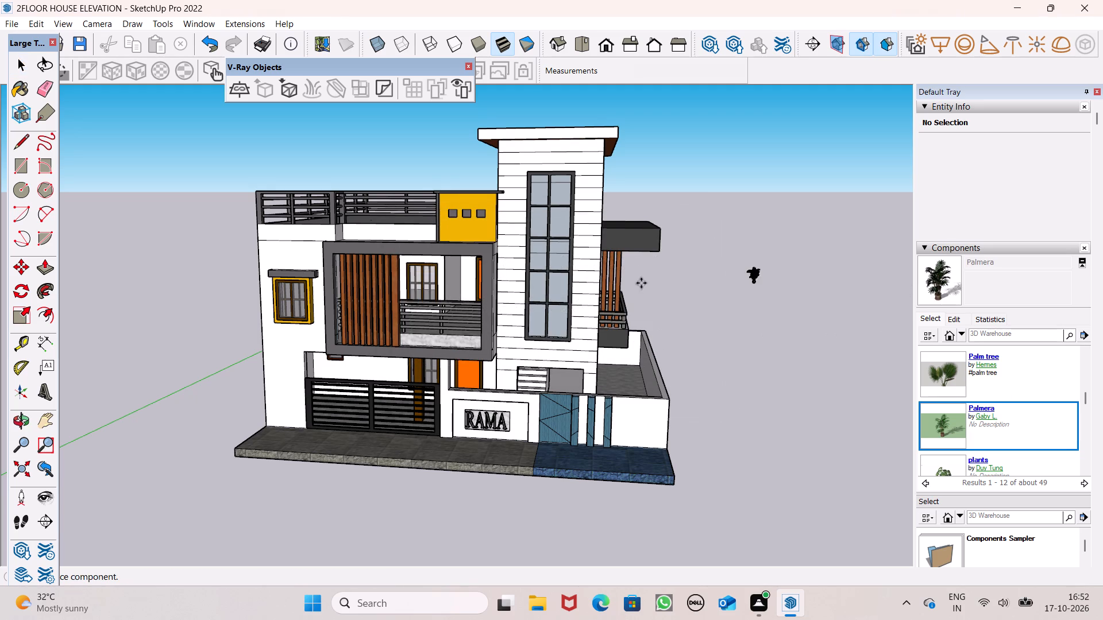
Place the Palmera plant on the terrace floor inside the front railing corner, above the yellow-framed window.
scroll(269, 161, "up", 6)
scroll(295, 210, "up", 1)
middle_click_drag(295, 211, 280, 313)
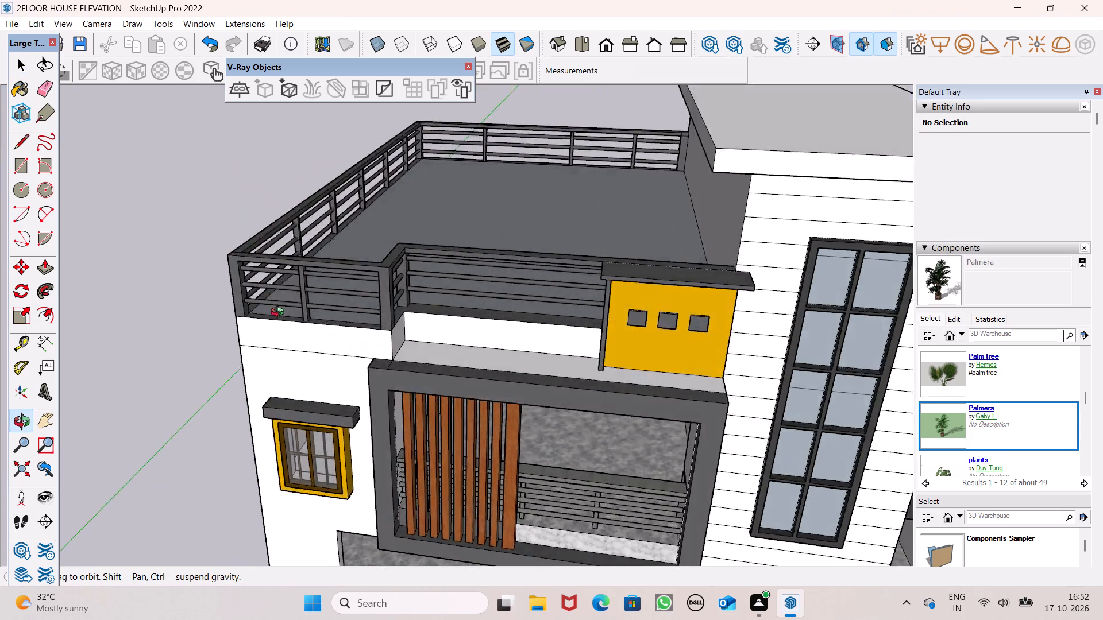
middle_click_drag(280, 313, 119, 425)
scroll(283, 273, "up", 6)
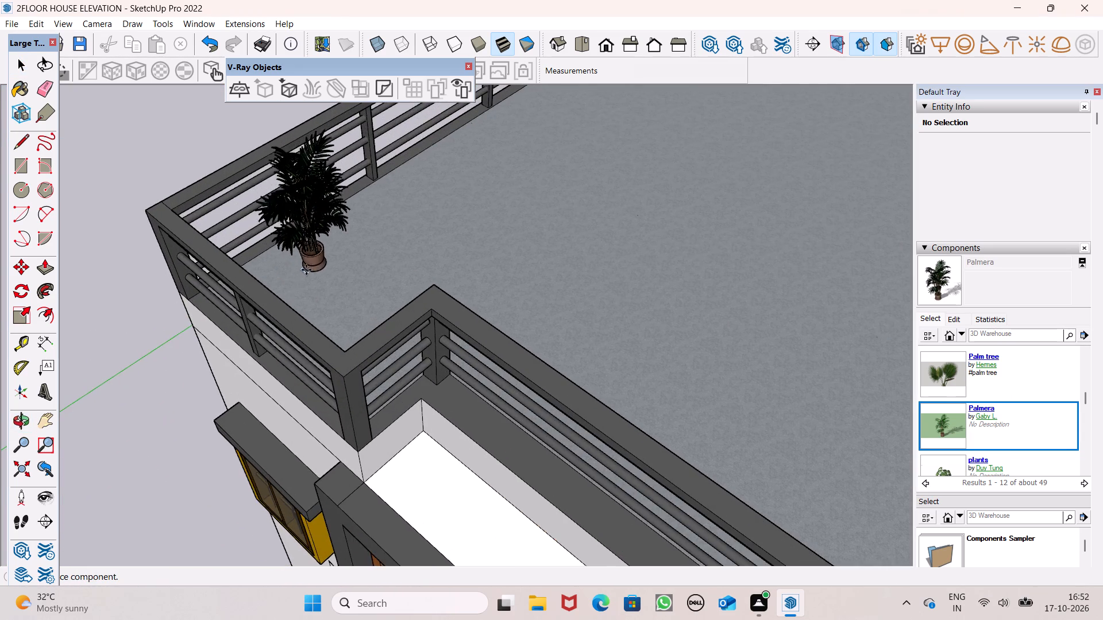
scroll(306, 269, "up", 8)
left_click(298, 300)
middle_click_drag(389, 325, 271, 208)
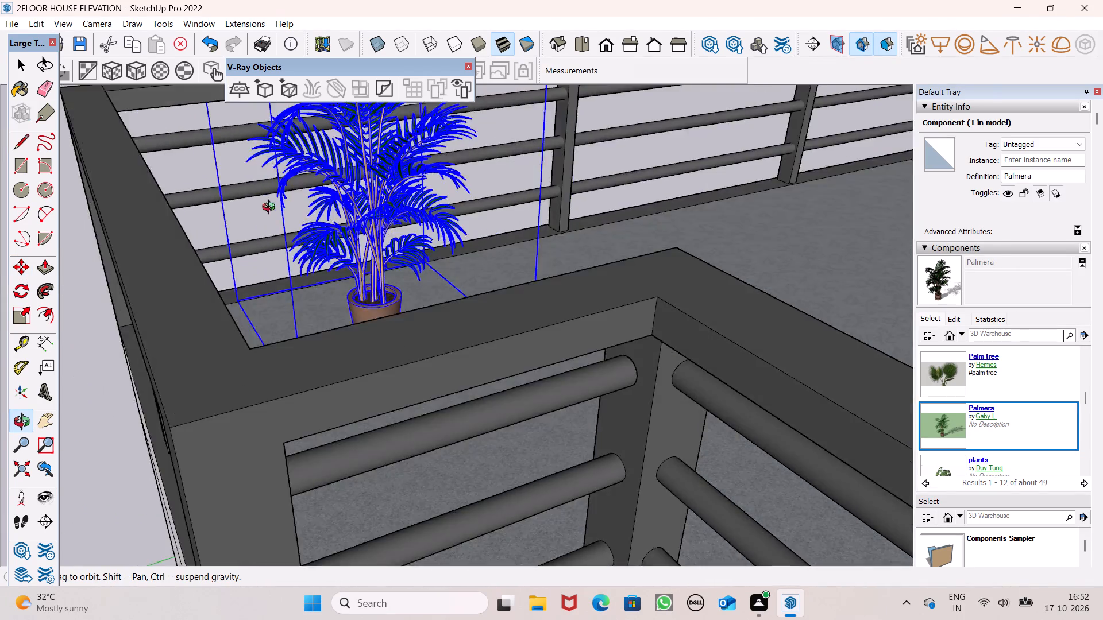
middle_click_drag(271, 208, 225, 51)
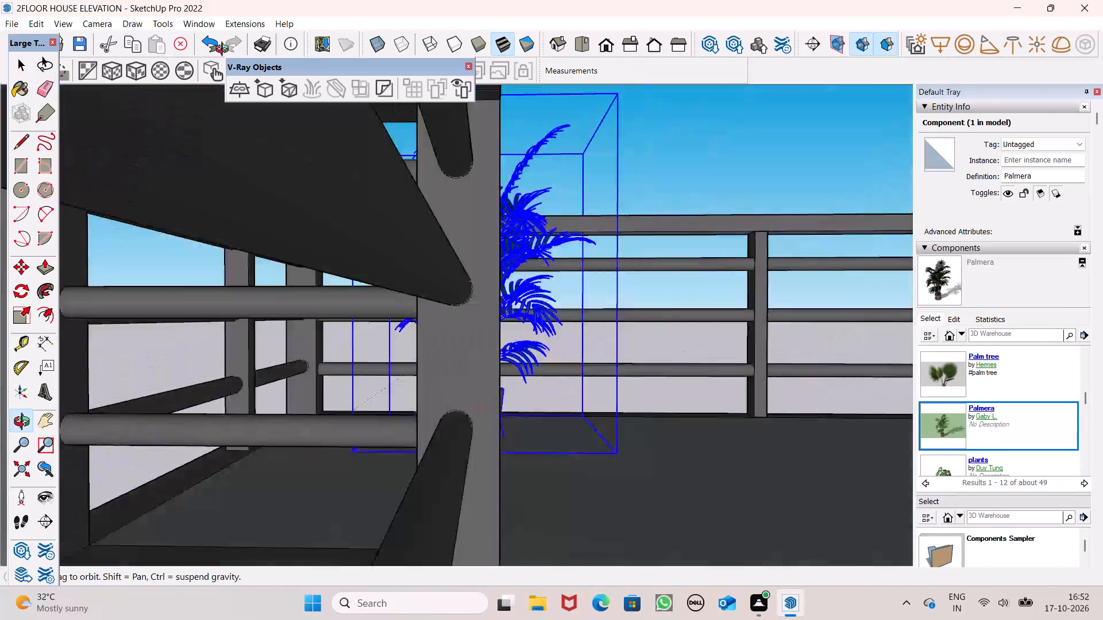
middle_click_drag(225, 51, 535, 131)
scroll(445, 140, "down", 7)
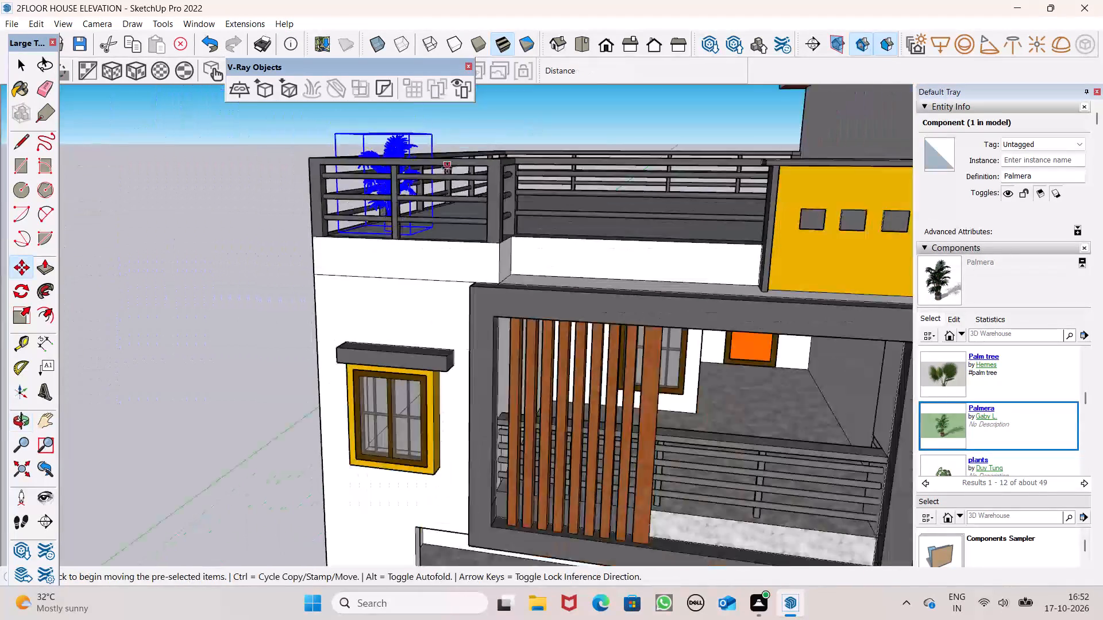
scroll(447, 168, "down", 3)
key("space")
left_click(254, 175)
middle_click_drag(362, 181, 449, 173)
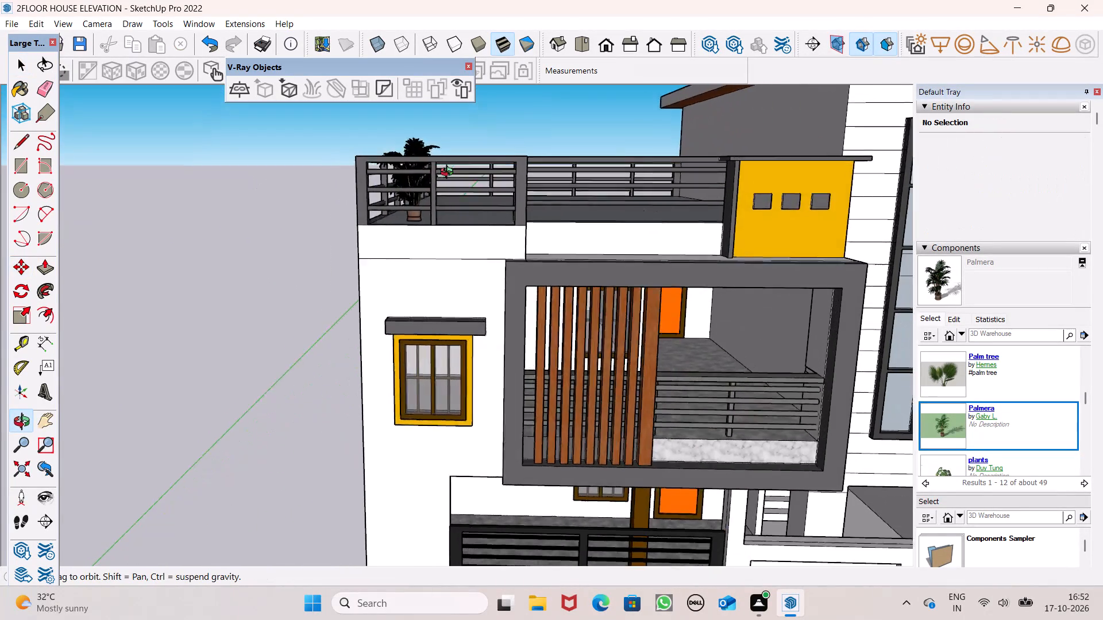
middle_click_drag(449, 173, 442, 206)
scroll(405, 188, "down", 3)
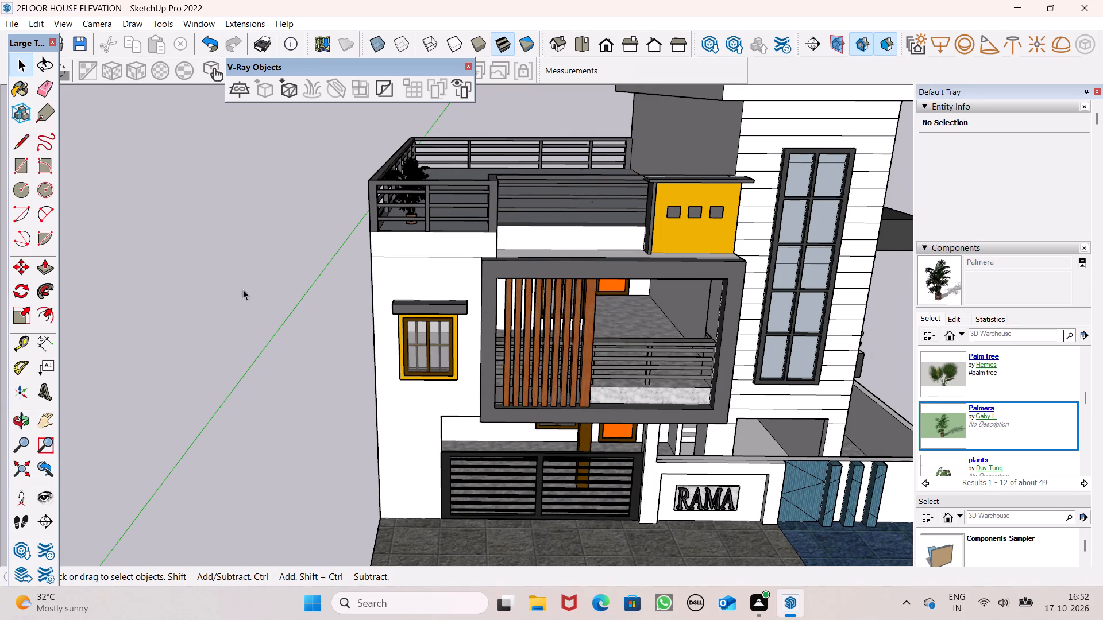
Scale the terrace palm taller along the blue axis by a factor of about 1.13.
left_click(25, 141)
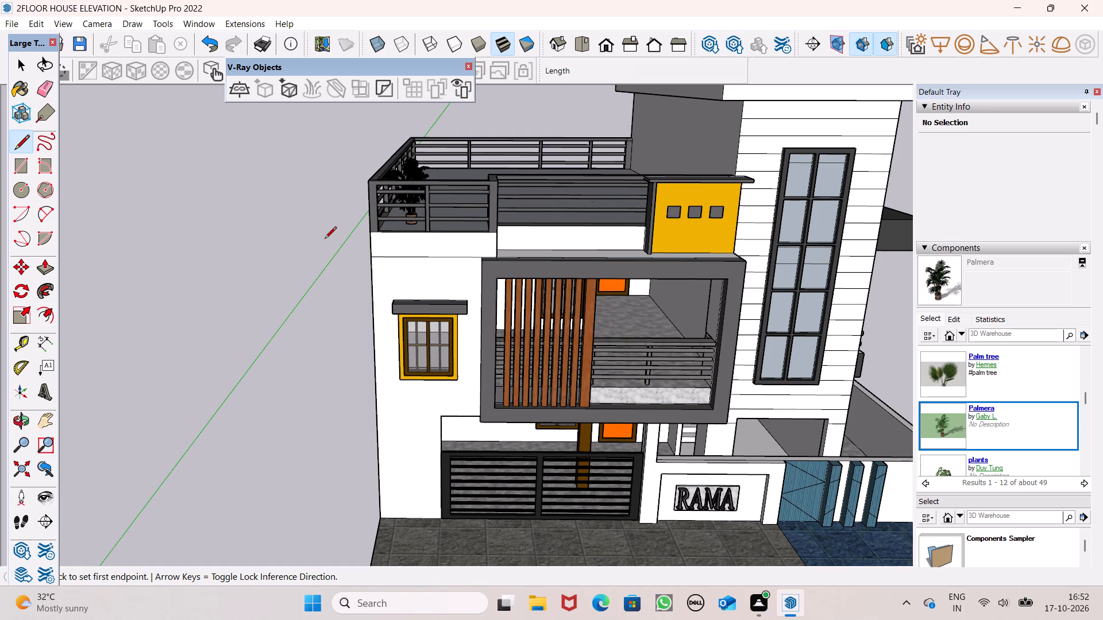
key("space")
left_click(406, 168)
scroll(437, 152, "up", 2)
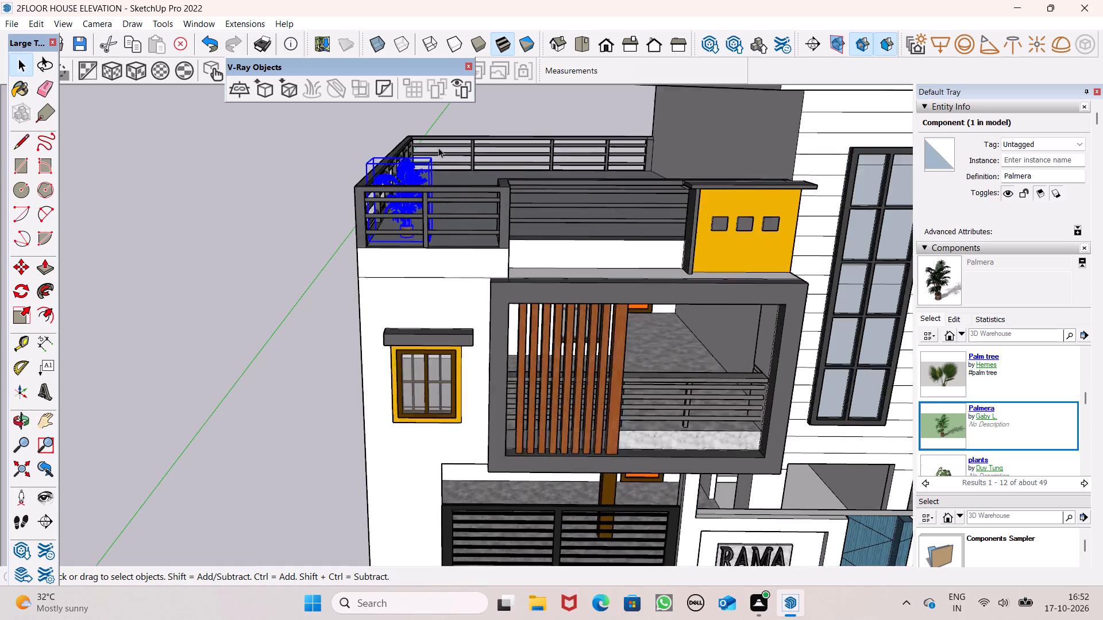
scroll(438, 148, "up", 4)
left_click(28, 312)
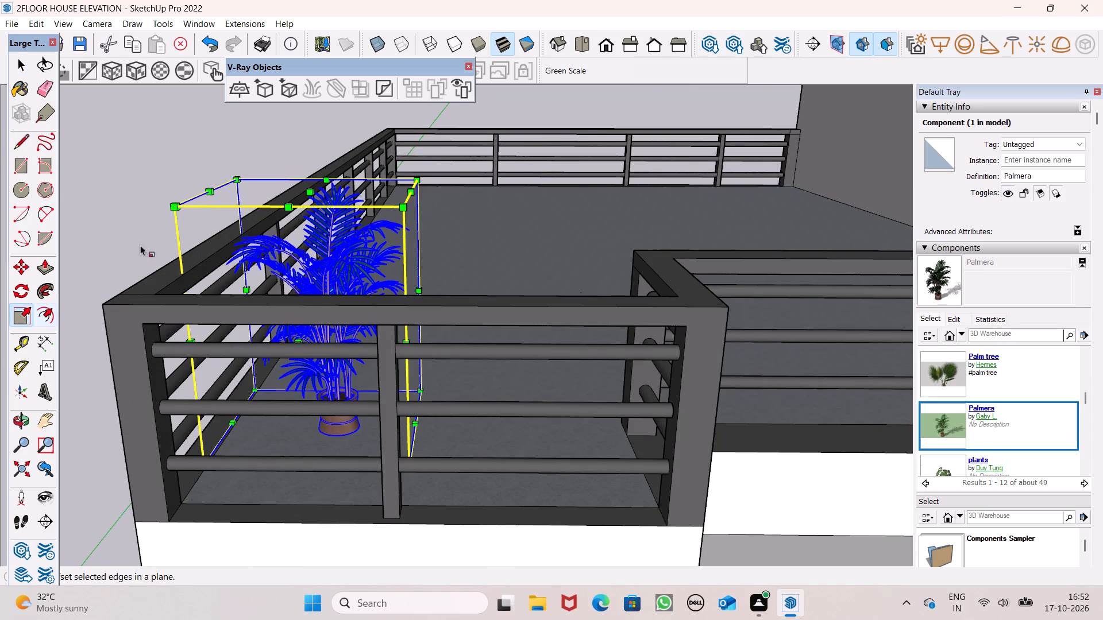
left_click_drag(310, 189, 318, 176)
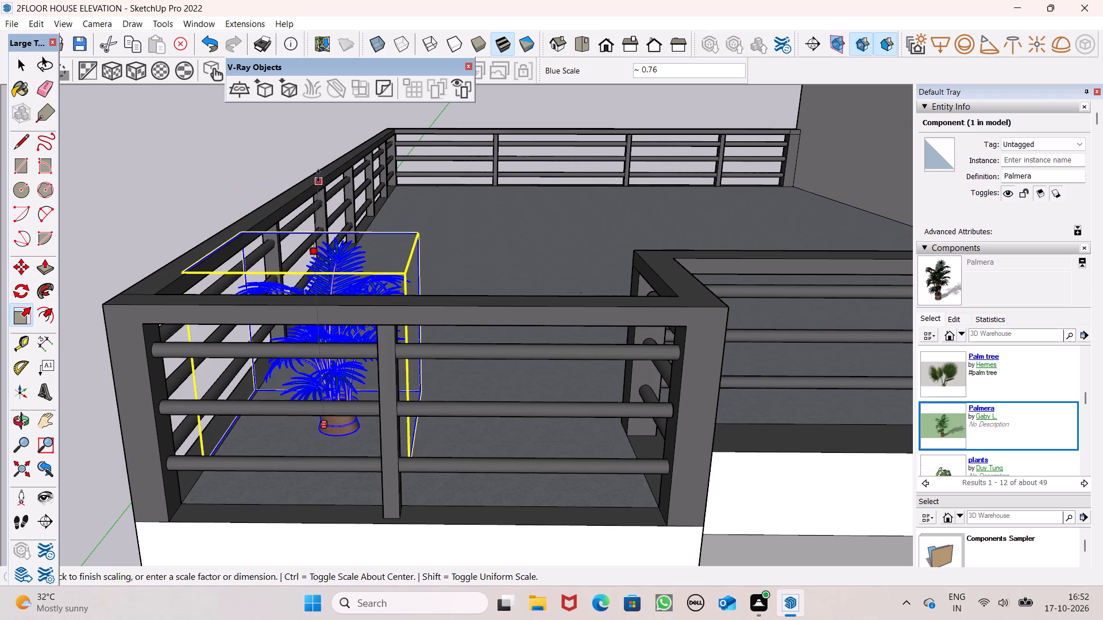
left_click_drag(318, 176, 322, 172)
key("ctrl+z")
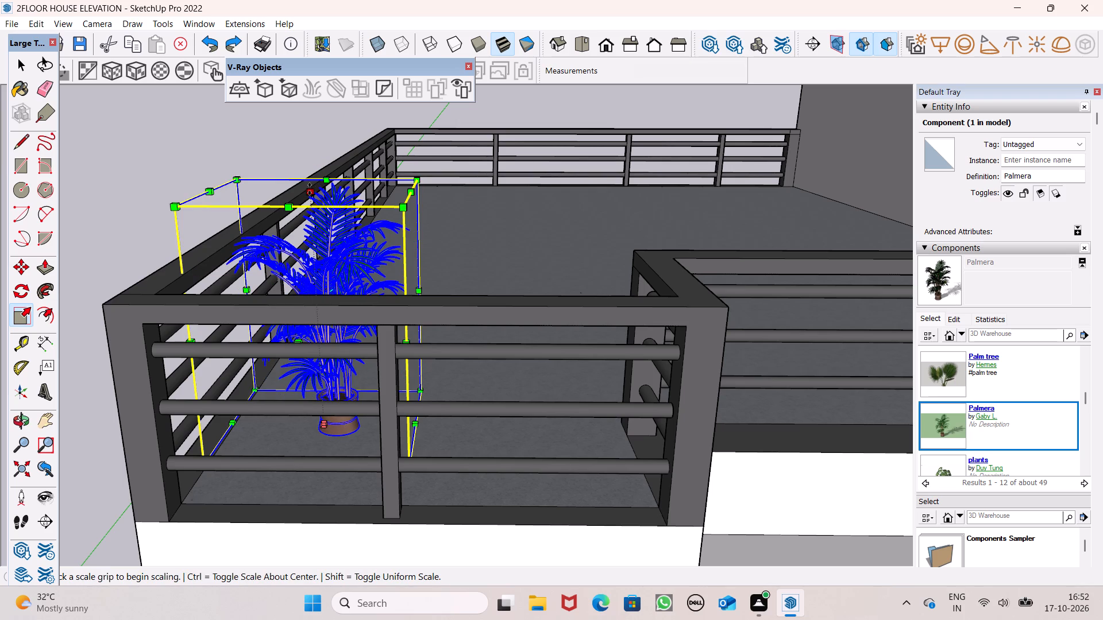
left_click_drag(310, 189, 307, 158)
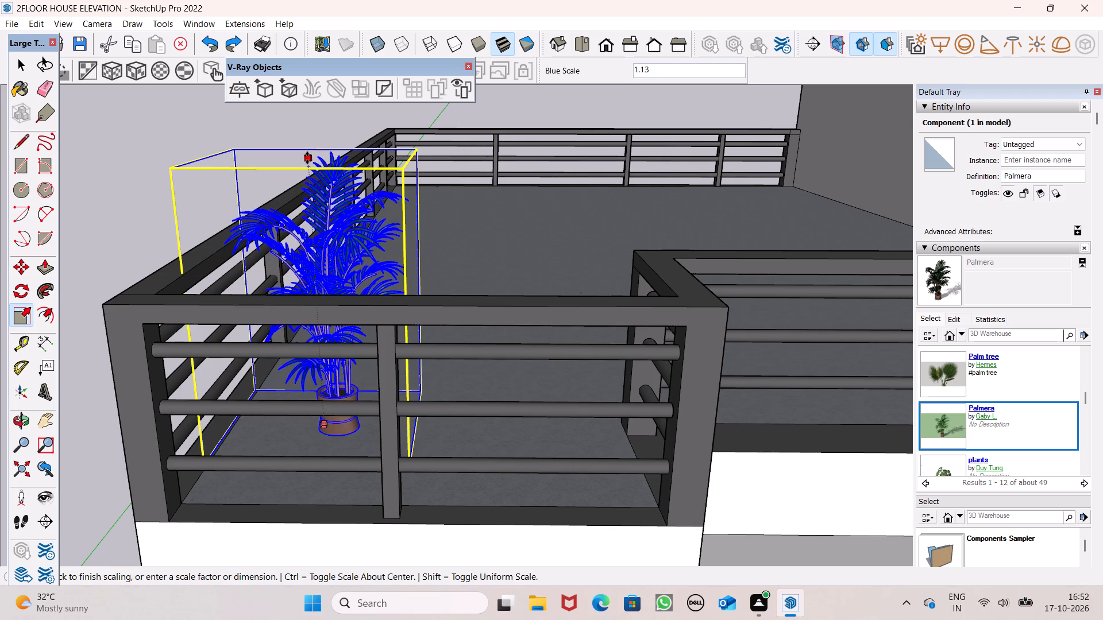
left_click_drag(307, 158, 307, 158)
key("space")
left_click(152, 210)
Save the house model with the added terrace palm.
scroll(152, 210, "down", 2)
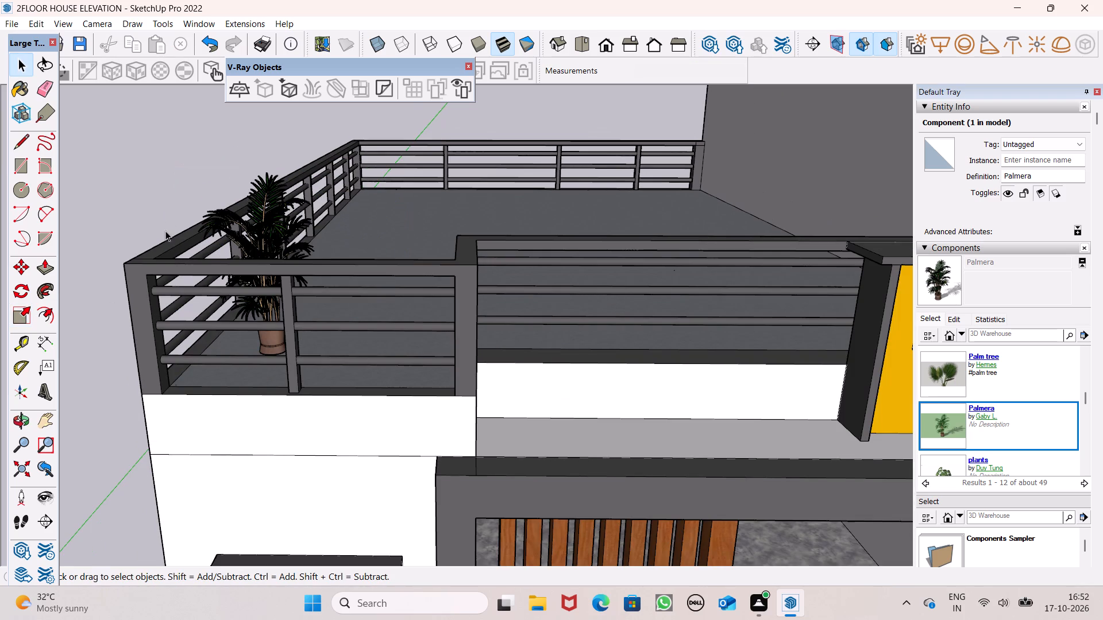
middle_click(245, 238)
scroll(258, 234, "down", 6)
scroll(304, 255, "down", 5)
middle_click_drag(380, 307, 380, 286)
scroll(379, 262, "down", 5)
middle_click_drag(419, 330, 420, 283)
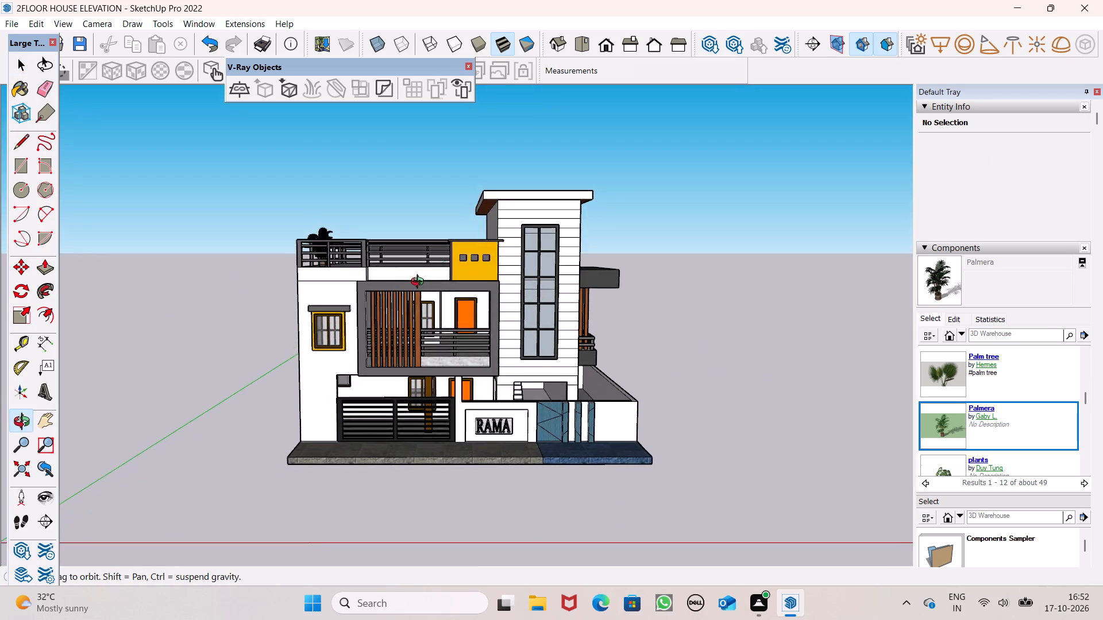
middle_click_drag(420, 283, 403, 290)
scroll(378, 268, "up", 2)
scroll(546, 313, "up", 1)
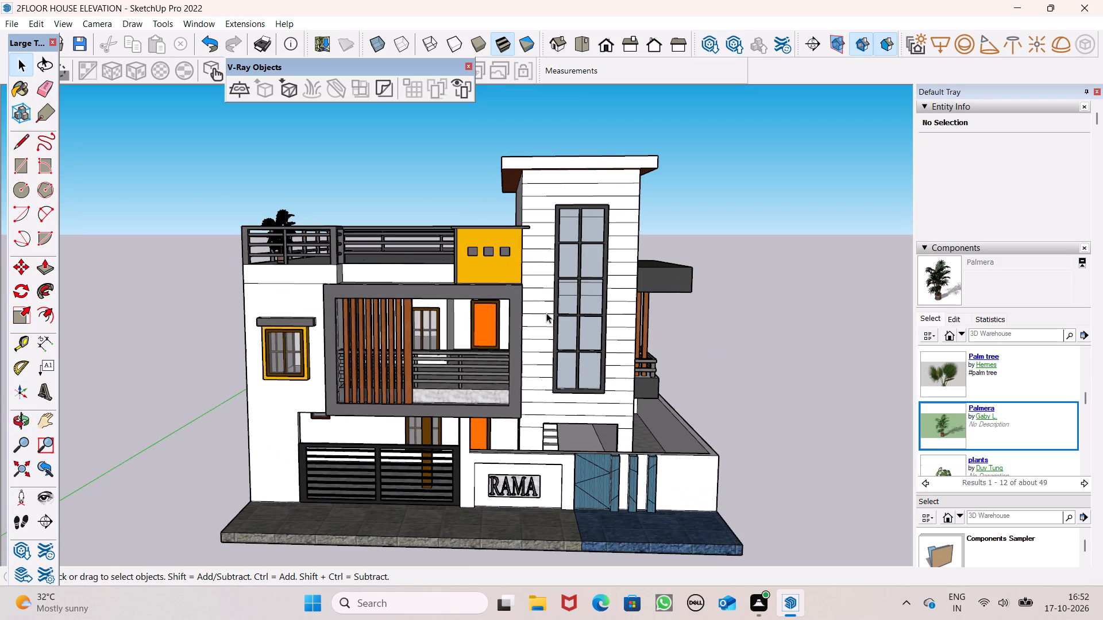
scroll(529, 293, "down", 1)
scroll(590, 335, "up", 1)
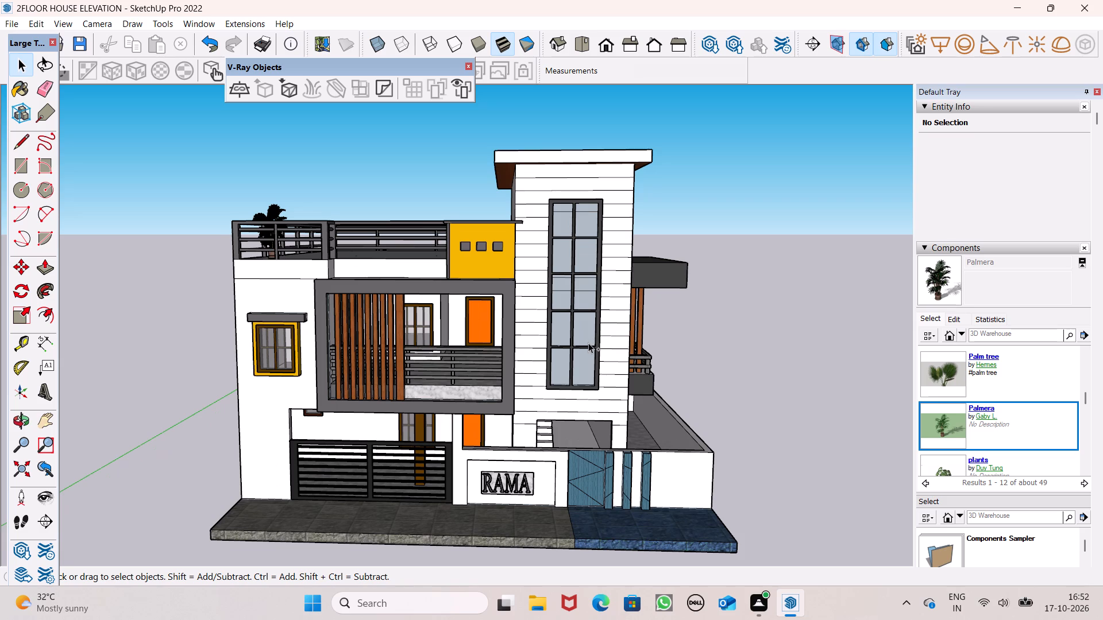
key("ctrl+s")
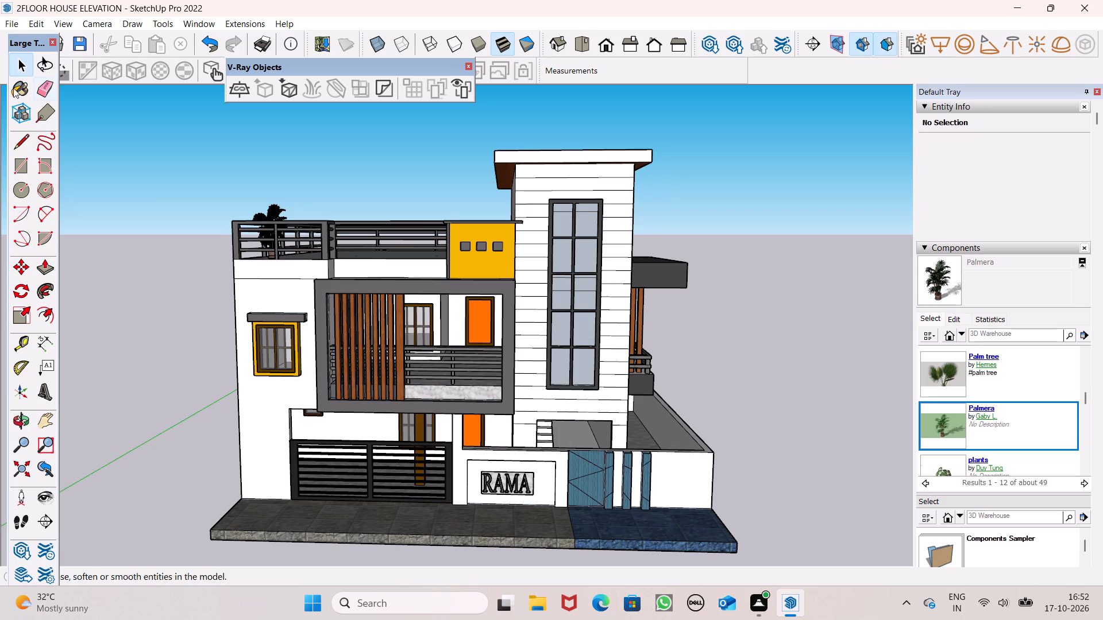
key("ctrl+s")
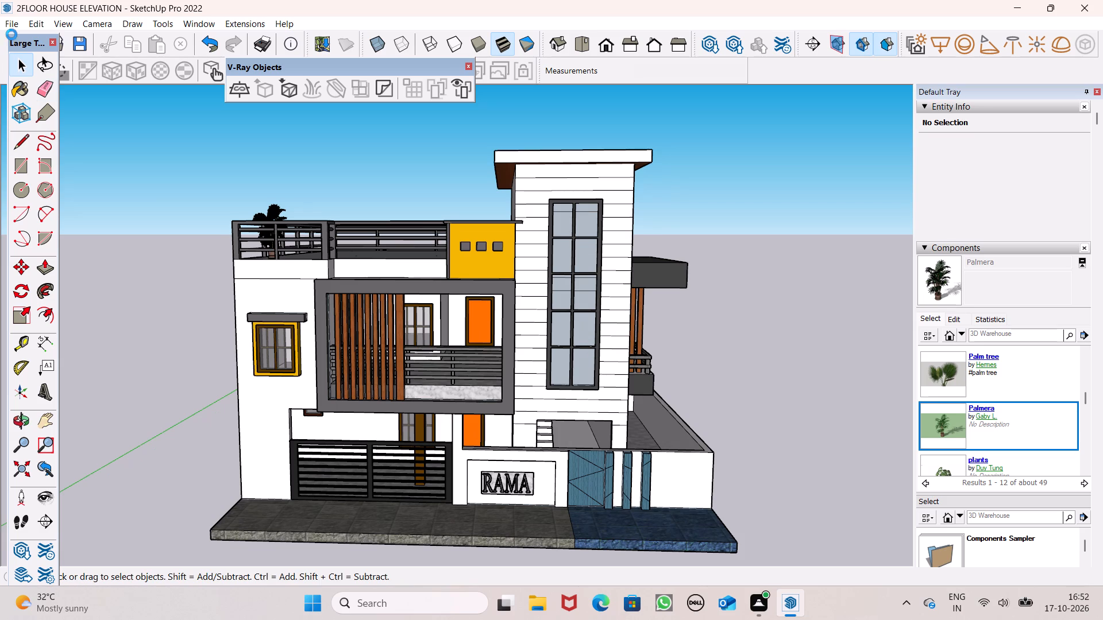
Export the full front view of the house as a 2D JPEG image named 2FLOOR HOUSE ELEVATION IMG in Documents.
left_click(21, 21)
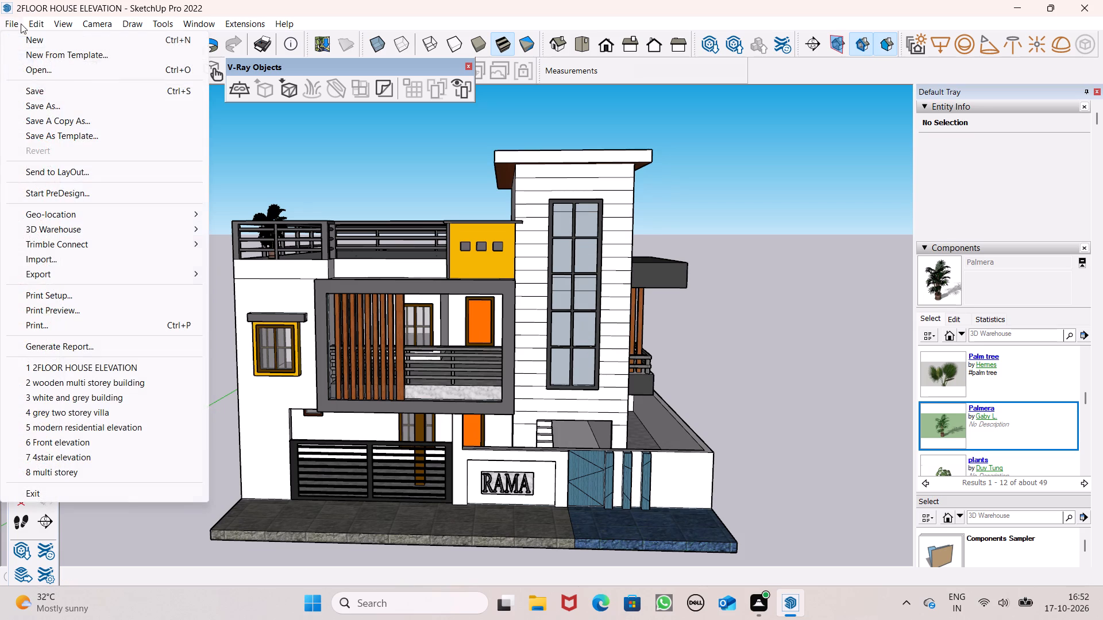
left_click(78, 273)
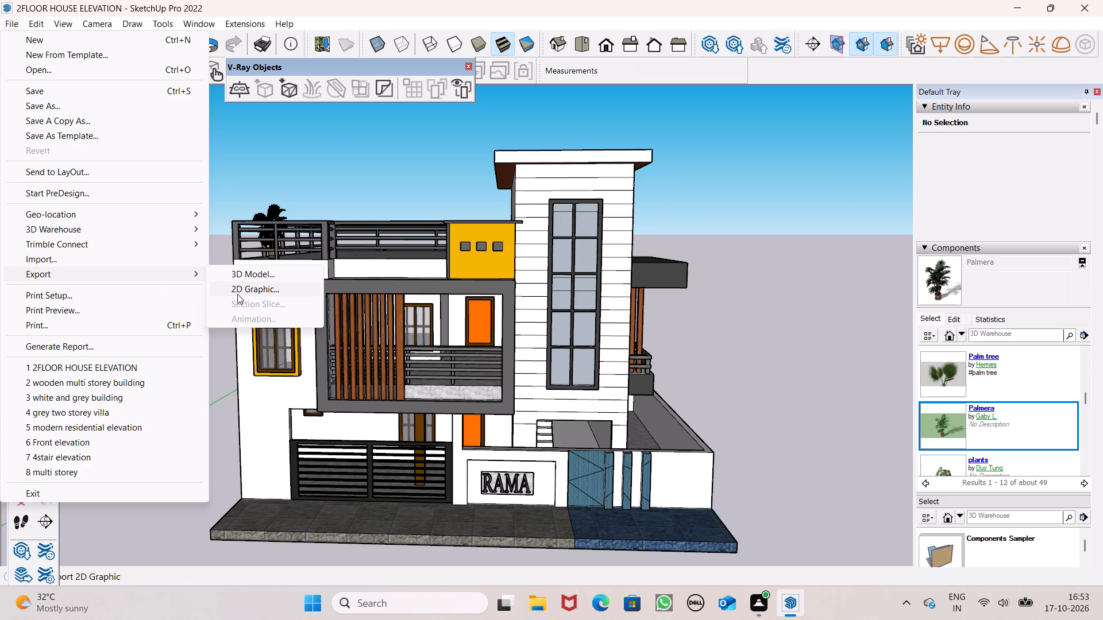
left_click(237, 290)
left_click(271, 276)
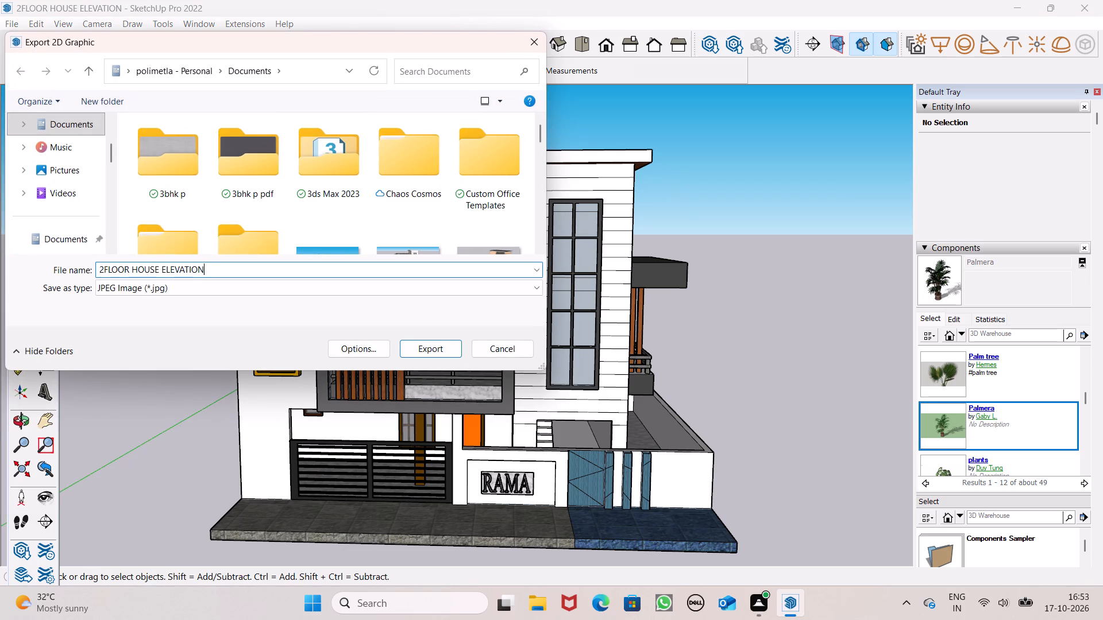
key("space")
type("IMH")
key("BackSpace")
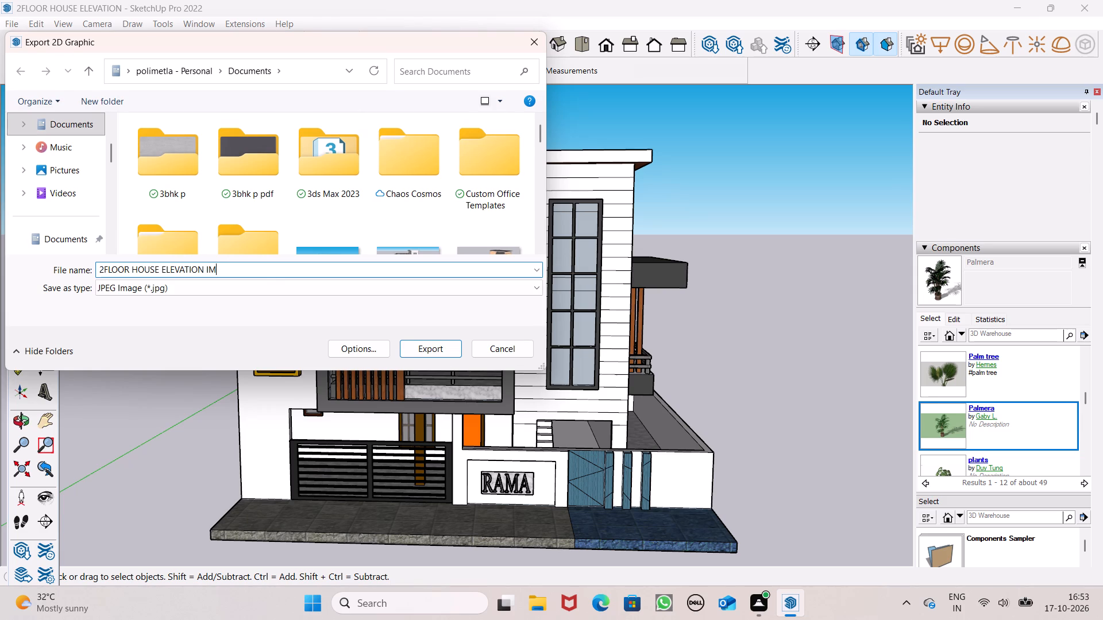
key("g")
key("Return")
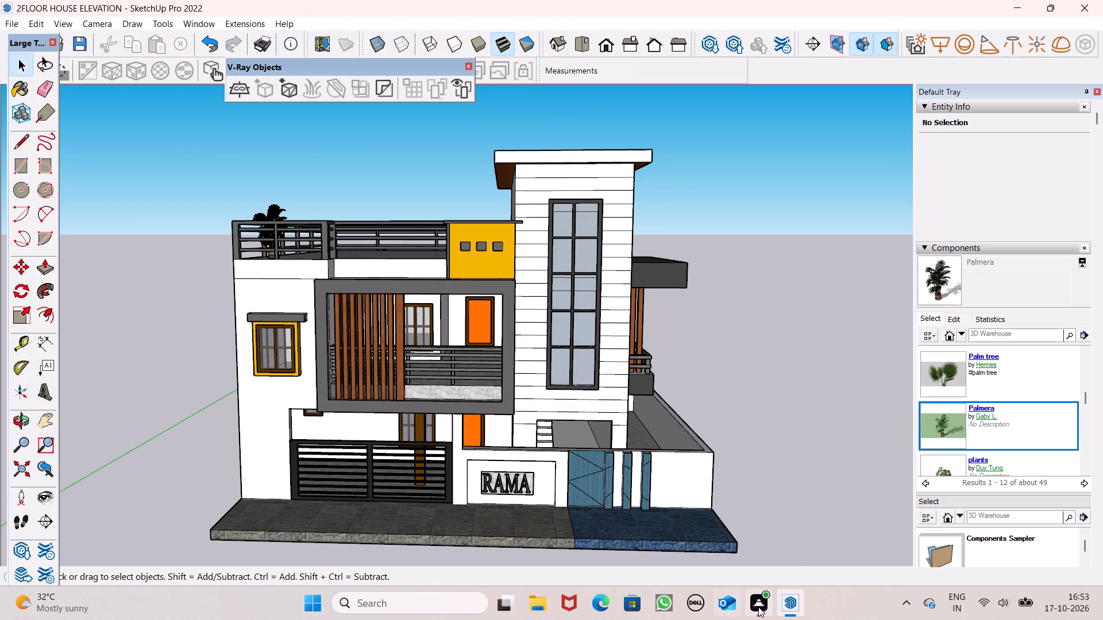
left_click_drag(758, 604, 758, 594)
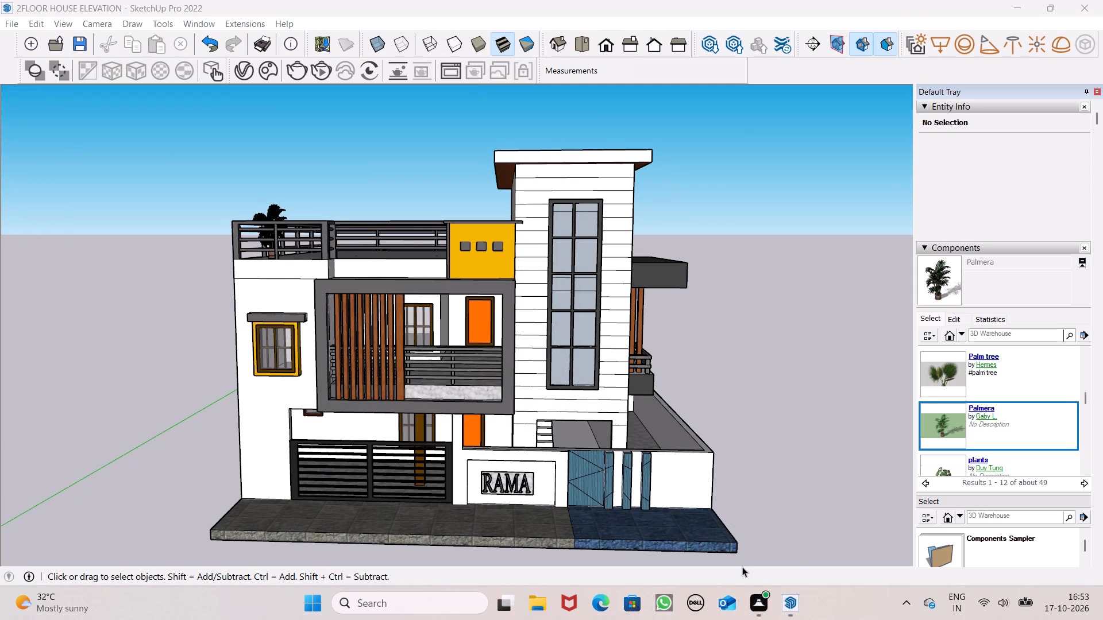